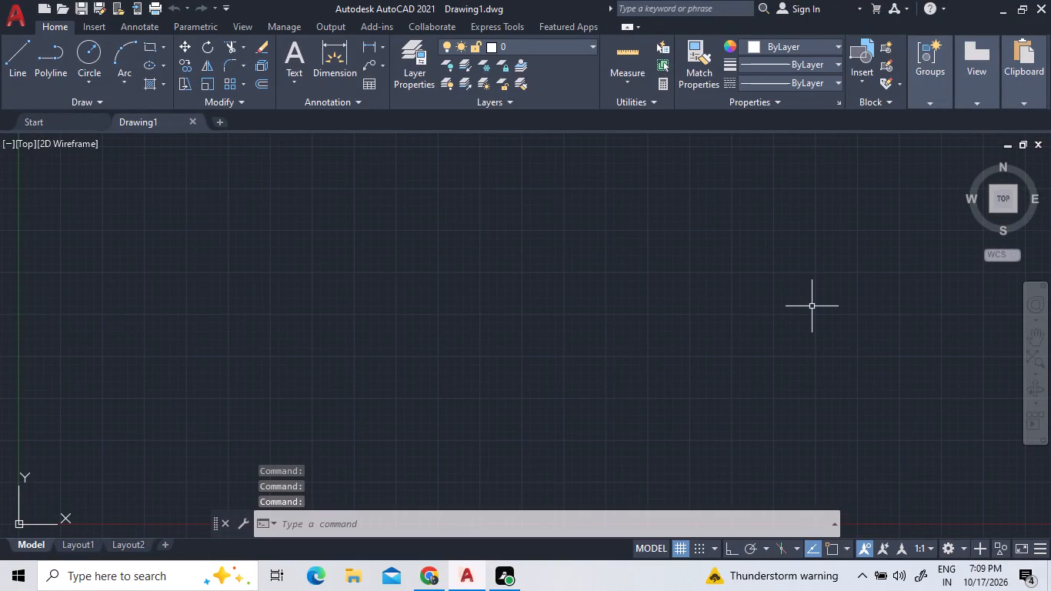
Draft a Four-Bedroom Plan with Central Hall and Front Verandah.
Turn on command logging with LOGFILEON.
type("lo")
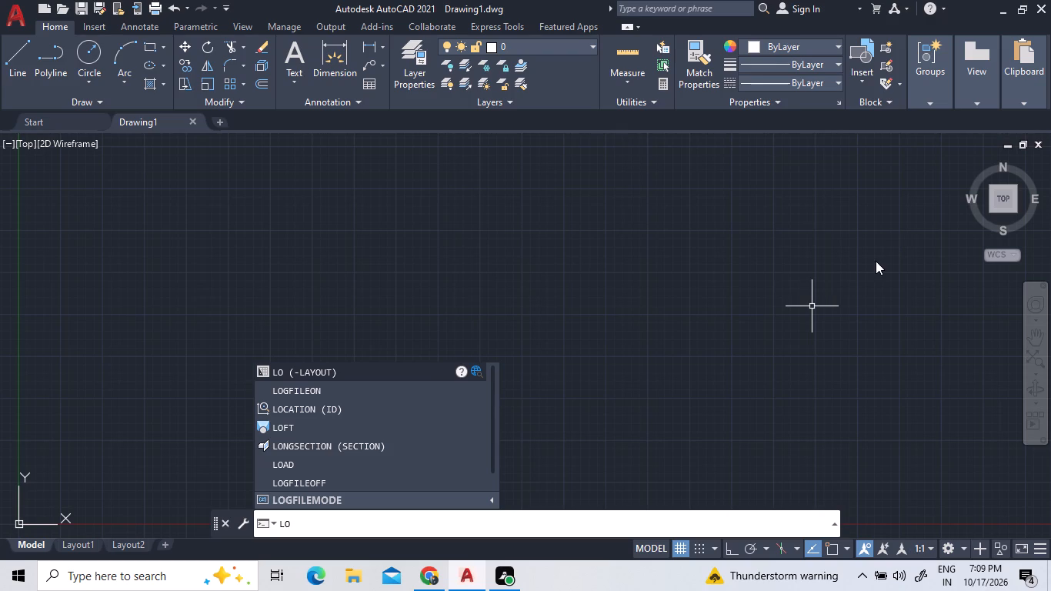
left_click(394, 387)
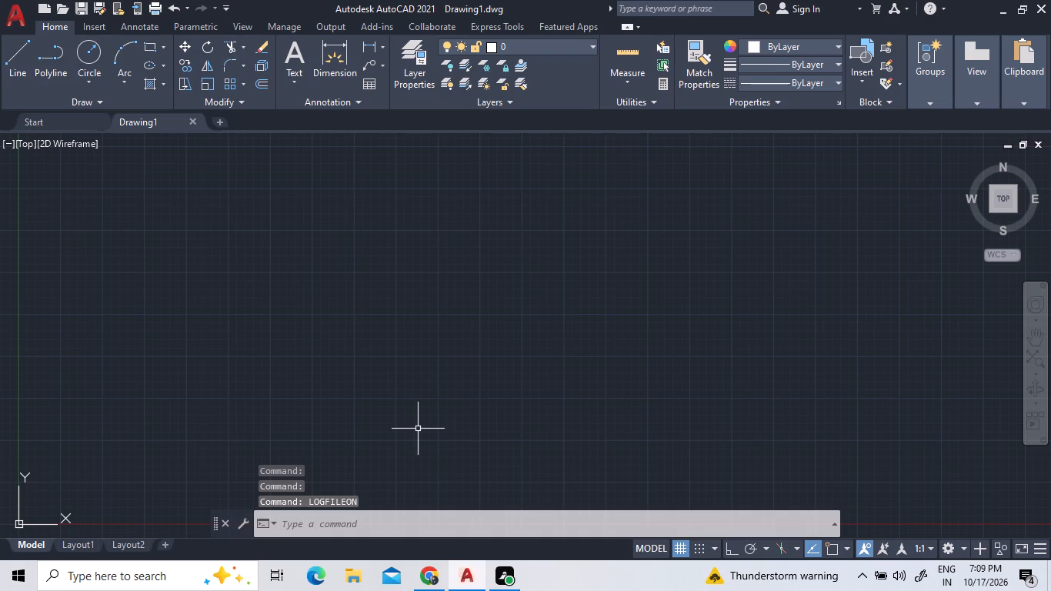
Set the drawing units to Engineering length type with 0'-0" precision.
type("un")
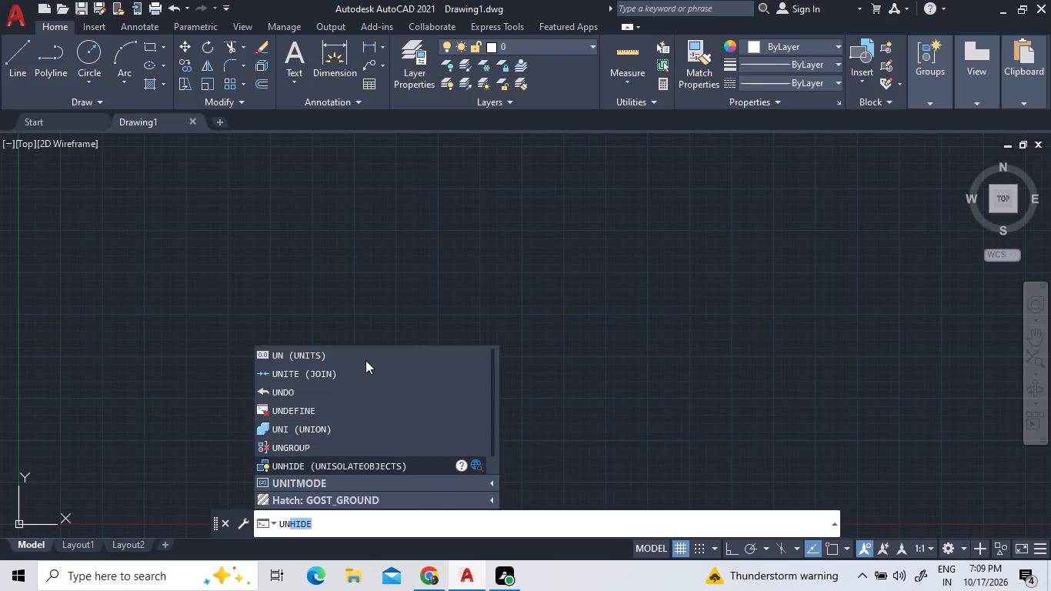
left_click(360, 359)
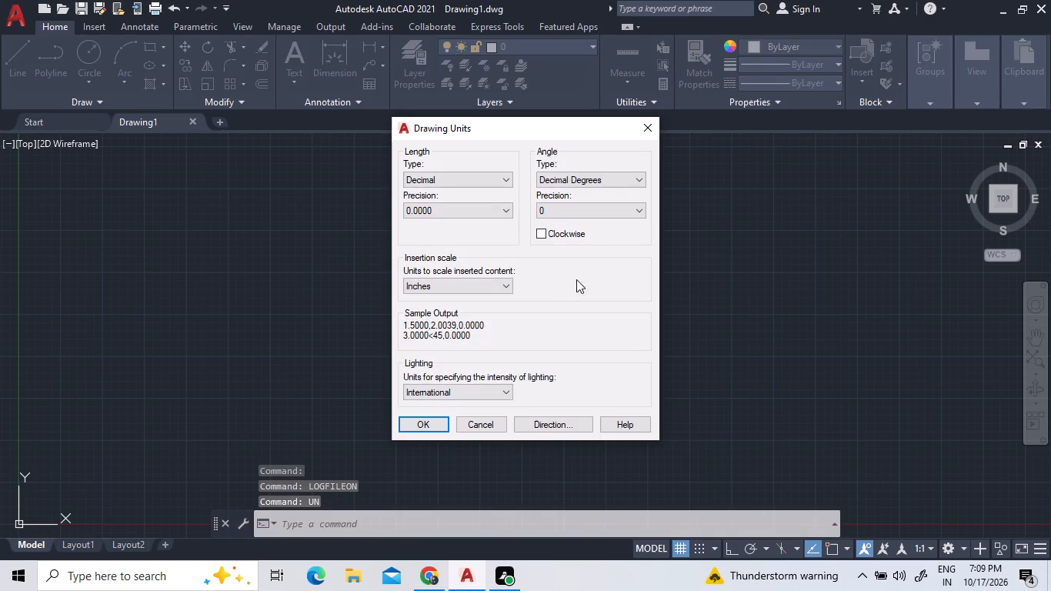
left_click(495, 182)
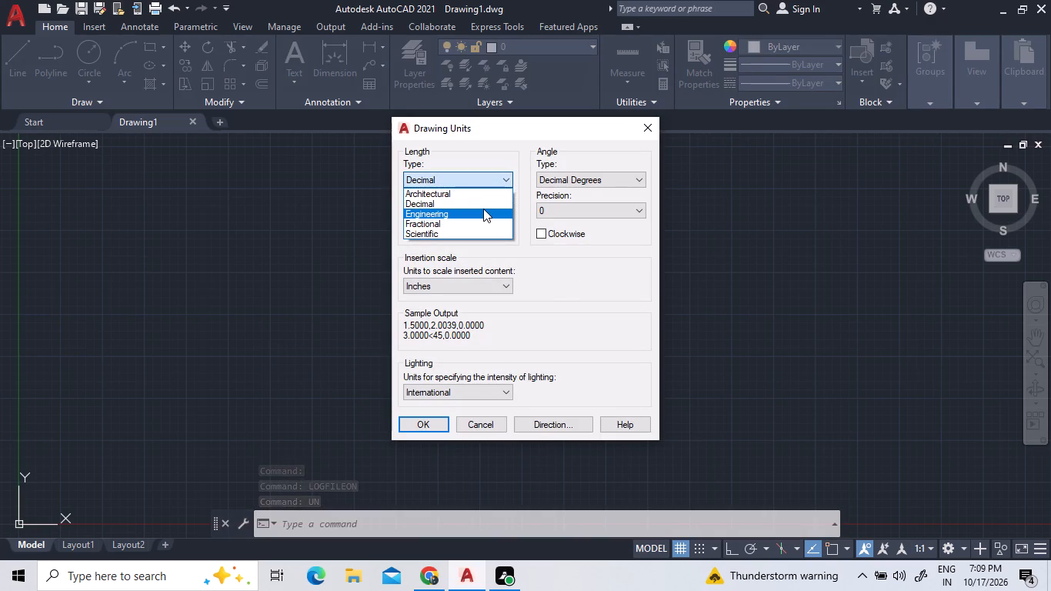
left_click(483, 209)
double_click(474, 212)
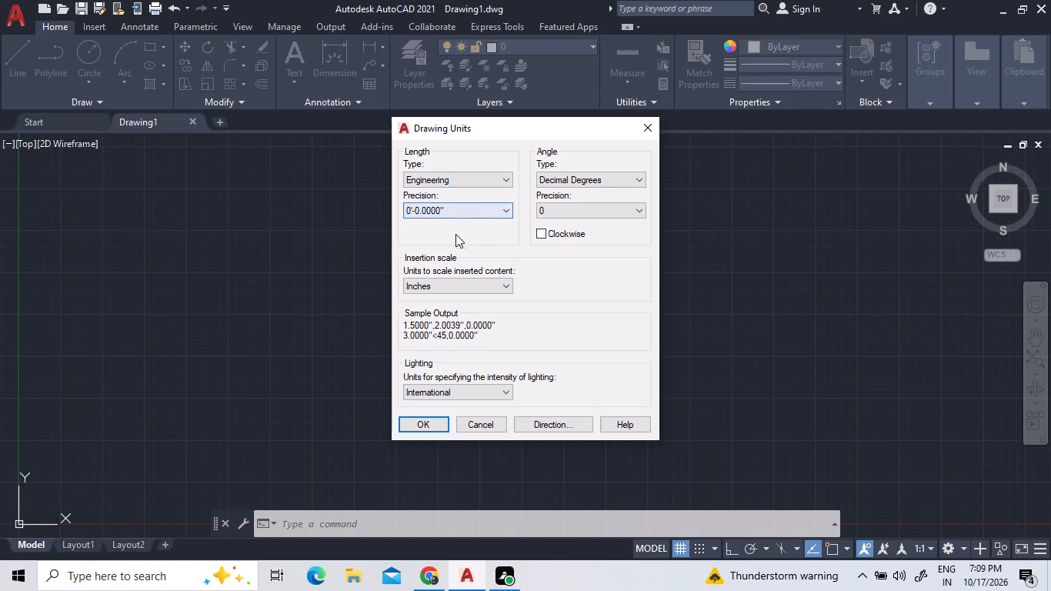
left_click(462, 214)
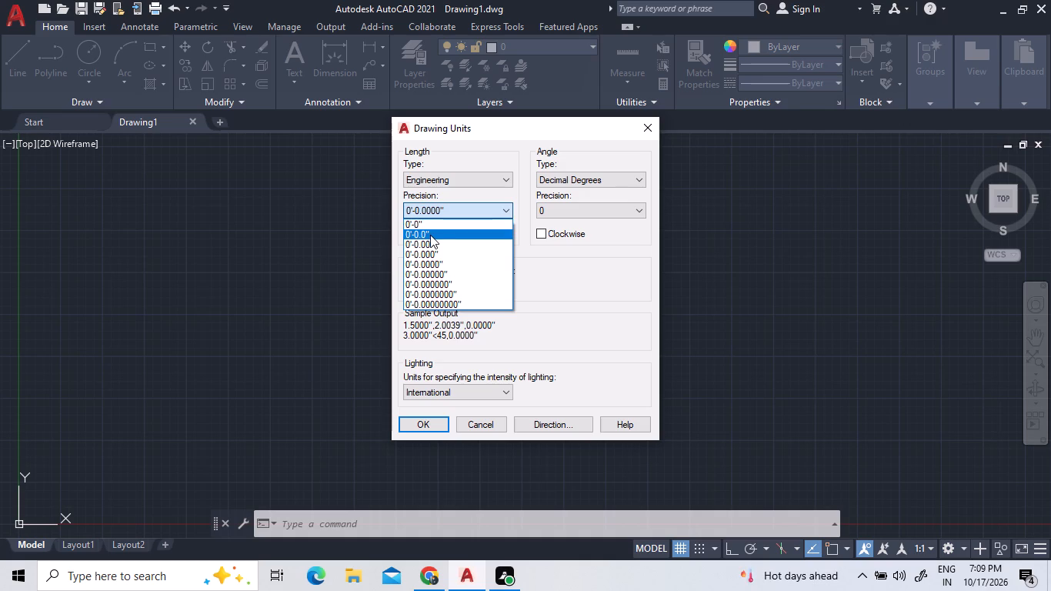
left_click(429, 225)
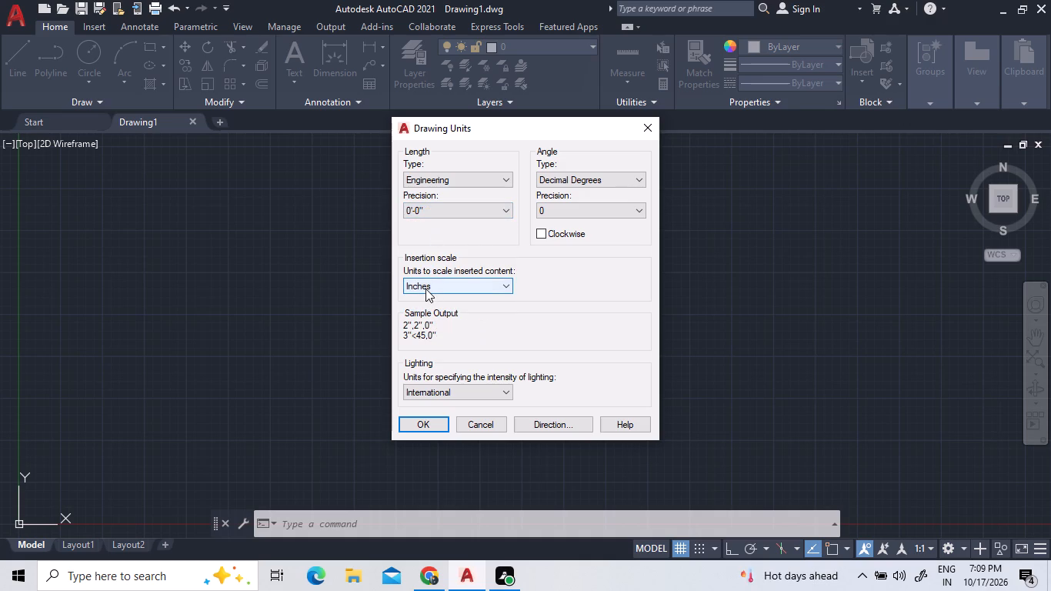
left_click(441, 416)
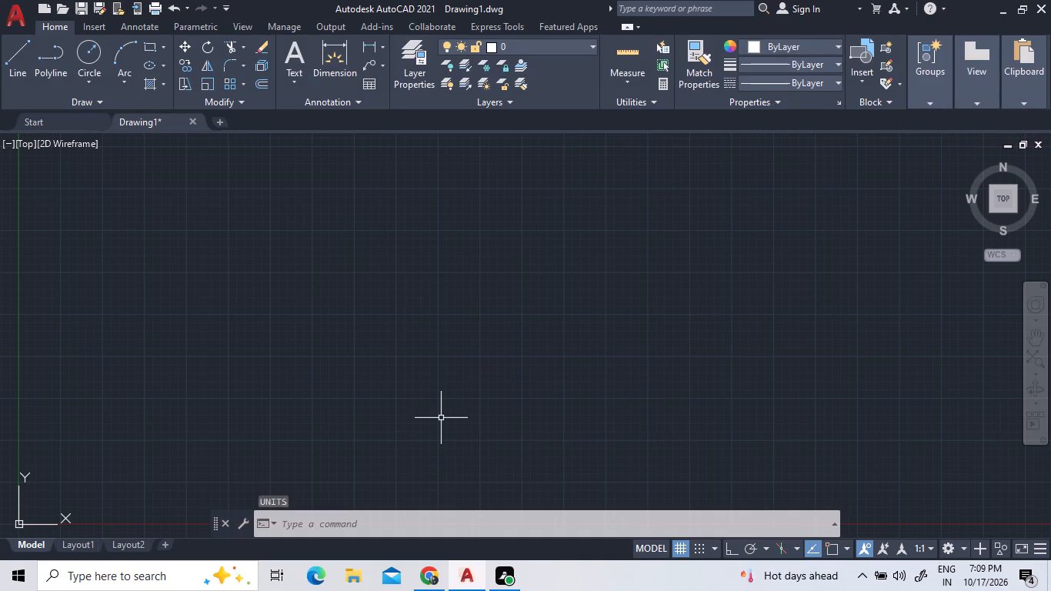
Modify the Standard dimension style's linear primary units to Engineering format with 0'-0" precision.
key("d")
type("ims")
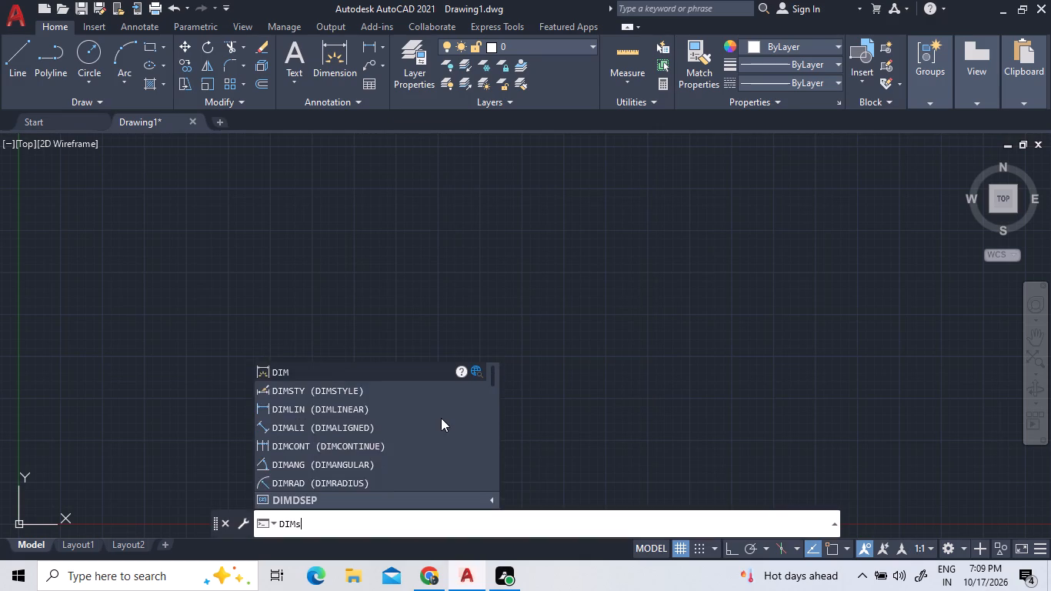
left_click(413, 416)
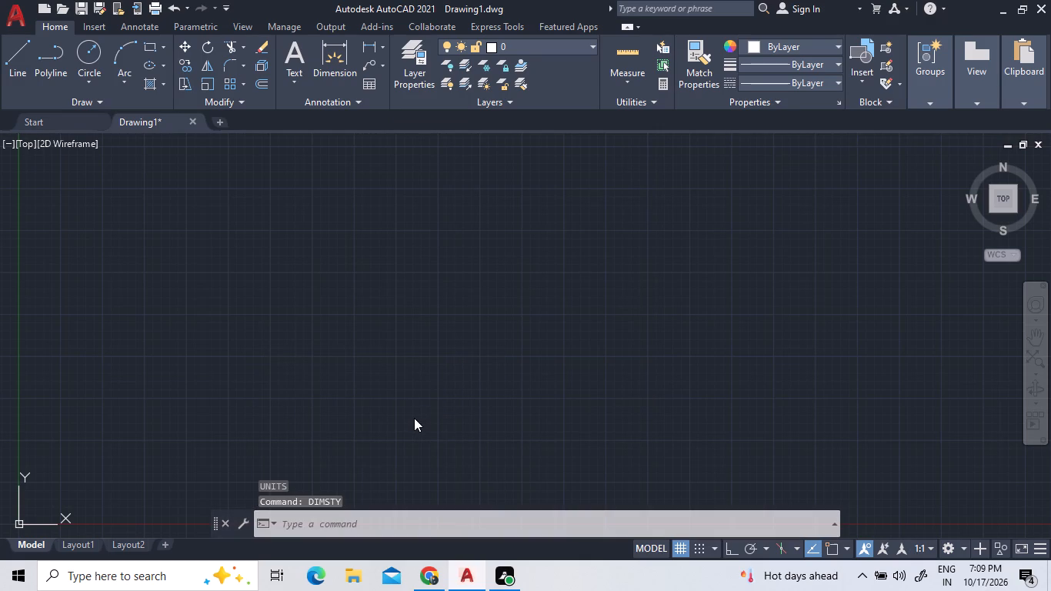
double_click(670, 245)
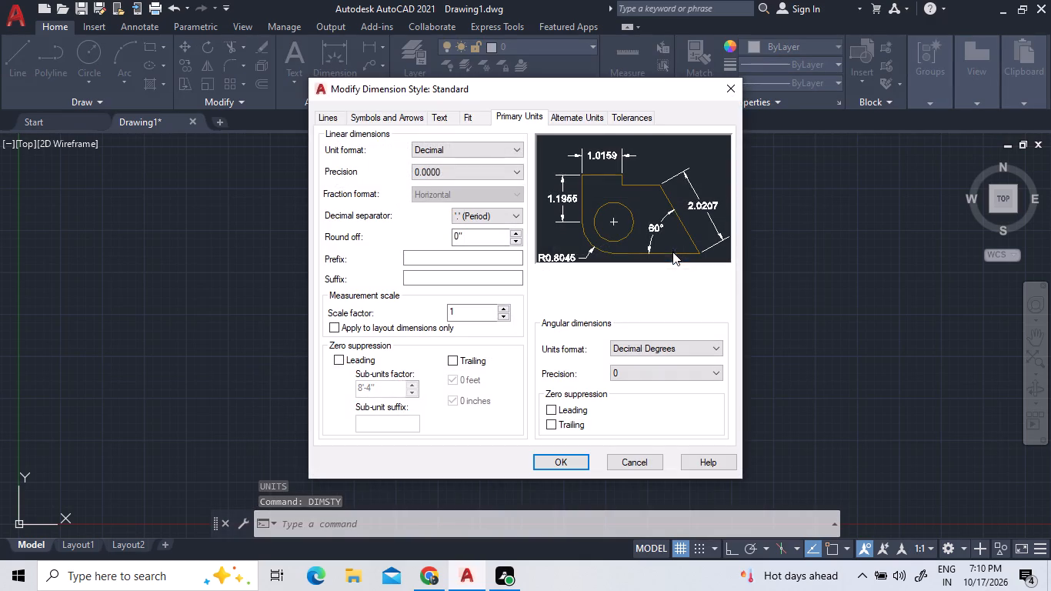
left_click(475, 139)
left_click(476, 146)
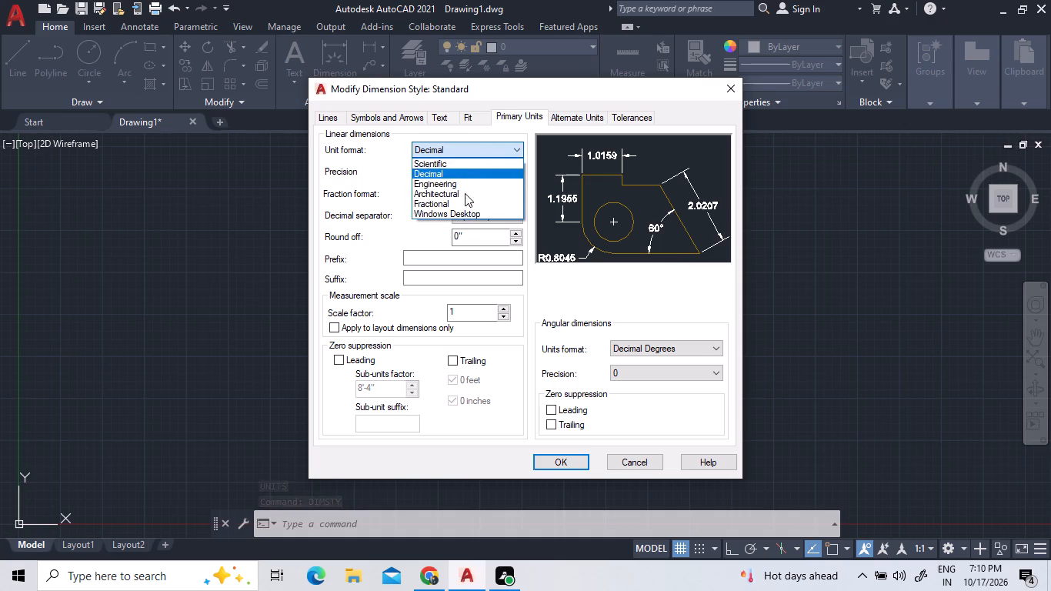
double_click(472, 184)
left_click(476, 165)
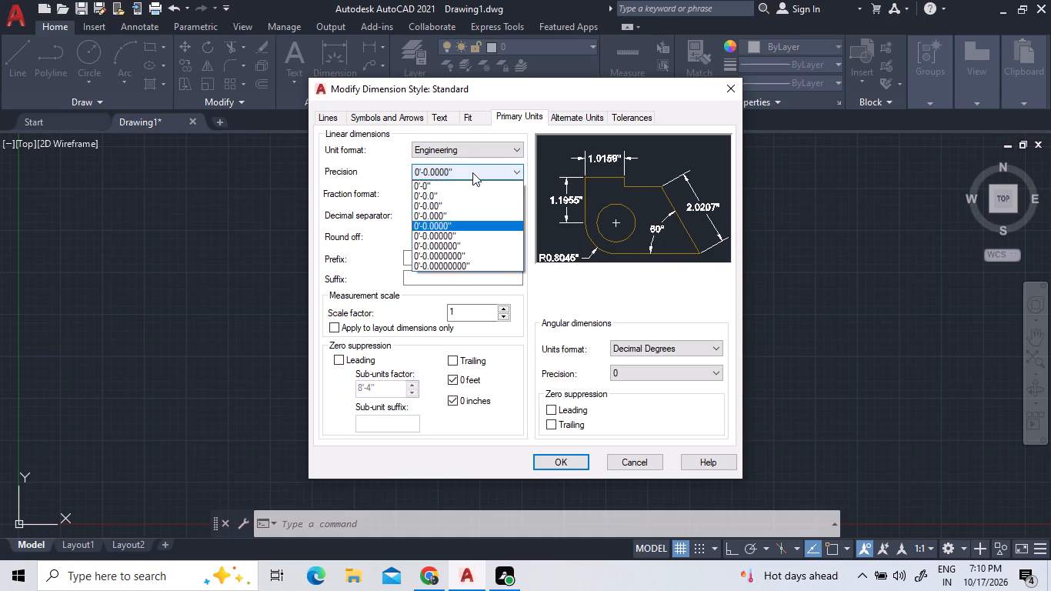
double_click(456, 185)
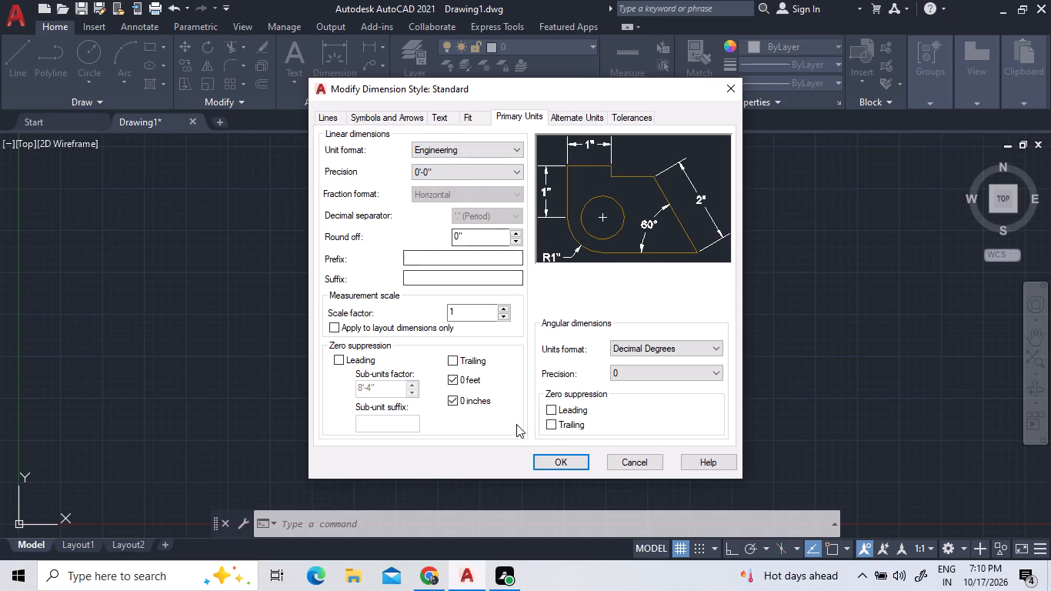
Set the dimension style's arrow size to 2".
double_click(353, 112)
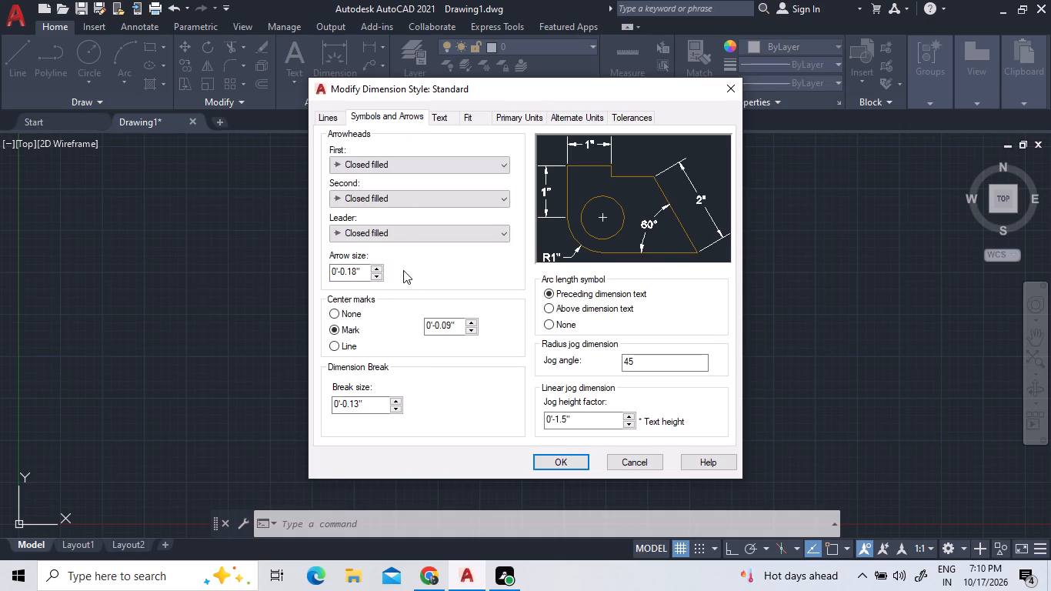
triple_click(358, 270)
triple_click(358, 270)
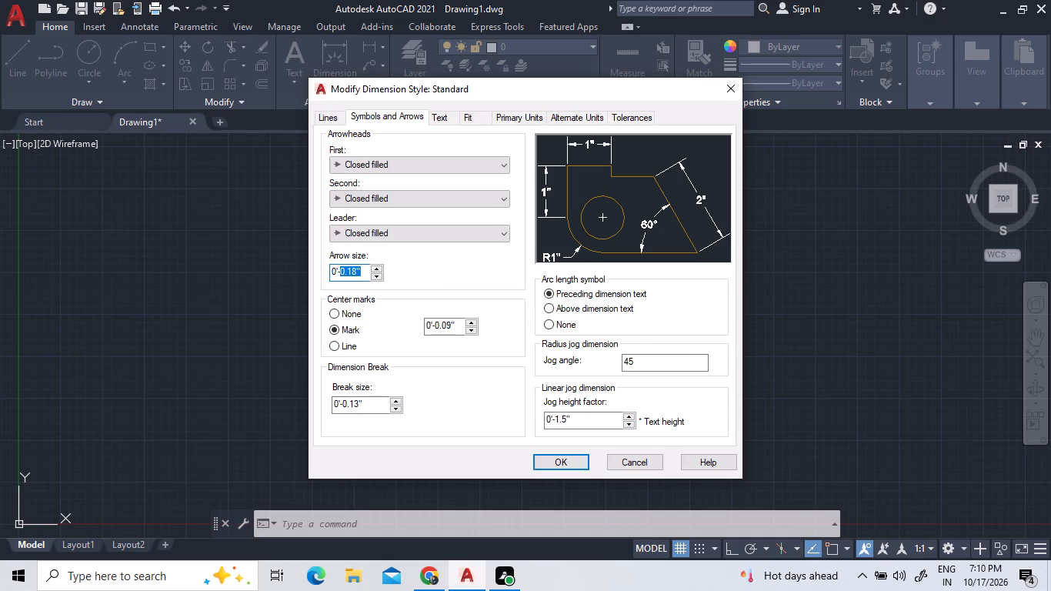
double_click(364, 271)
left_click_drag(364, 271, 326, 262)
key("3")
key("BackSpace")
type("2\"")
Set the dimension style's text height to 3".
left_click(439, 117)
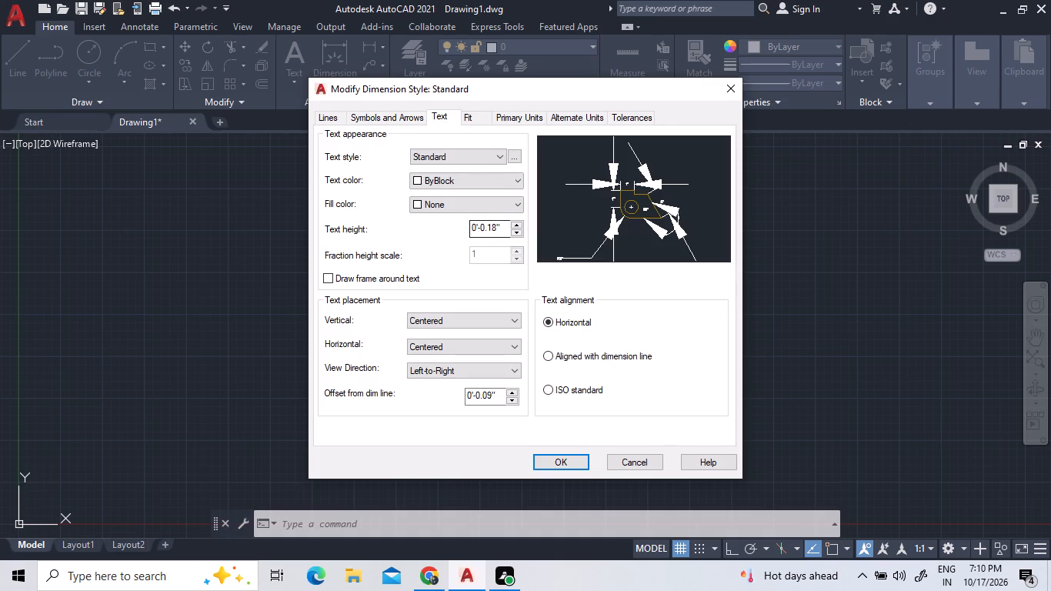
left_click_drag(503, 229, 479, 227)
left_click_drag(479, 227, 469, 225)
triple_click(466, 225)
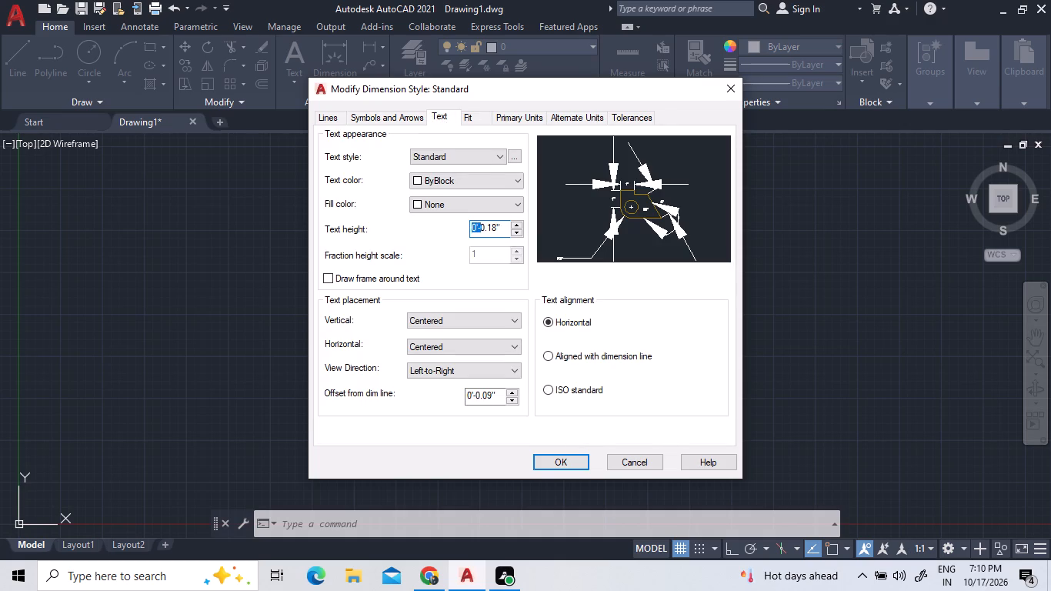
left_click(495, 228)
triple_click(502, 224)
left_click(496, 224)
triple_click(505, 226)
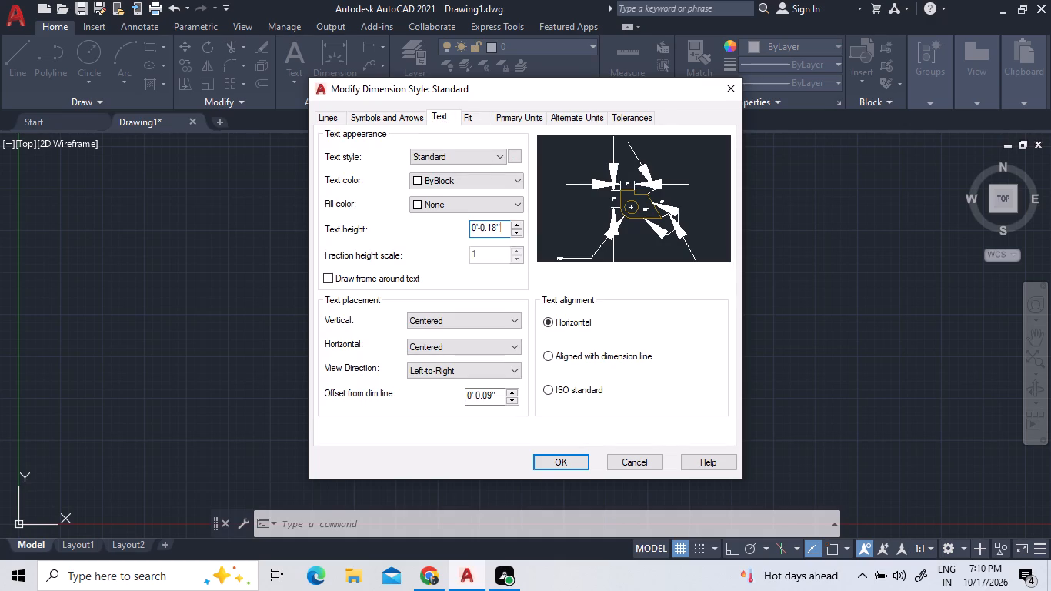
left_click(505, 226)
key("BackSpace")
key("BackSpace")
key("BackSpace")
key("BackSpace")
key("BackSpace")
key("BackSpace")
key("BackSpace")
key("BackSpace")
key("BackSpace")
key("BackSpace")
key("BackSpace")
key("BackSpace")
key("BackSpace")
key("BackSpace")
key("BackSpace")
key("BackSpace")
type("3\"")
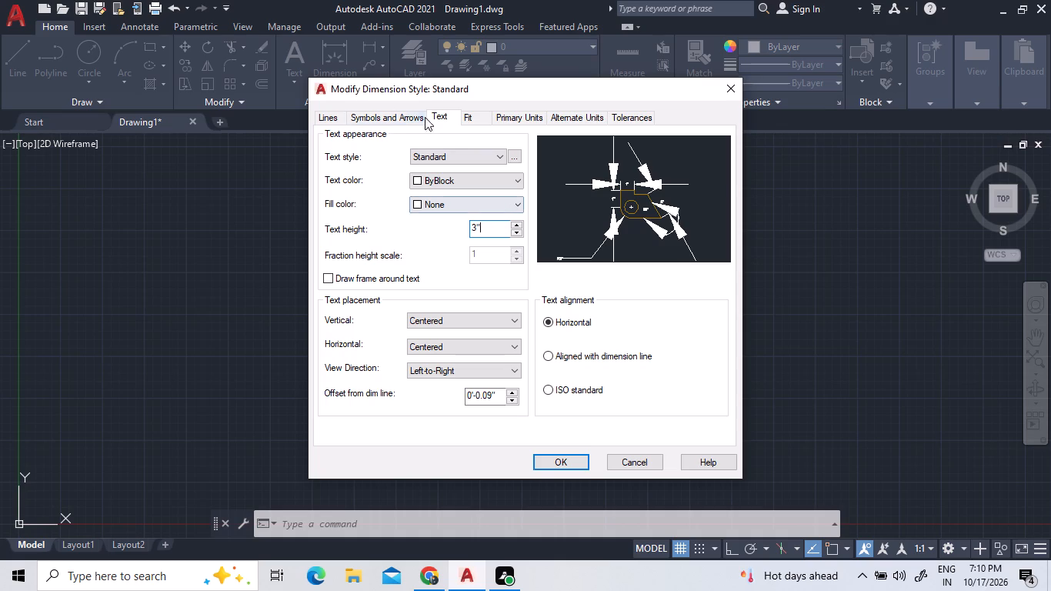
Set the dimension lines' baseline spacing to 1", then save the Standard style and close the Dimension Style Manager.
left_click(326, 120)
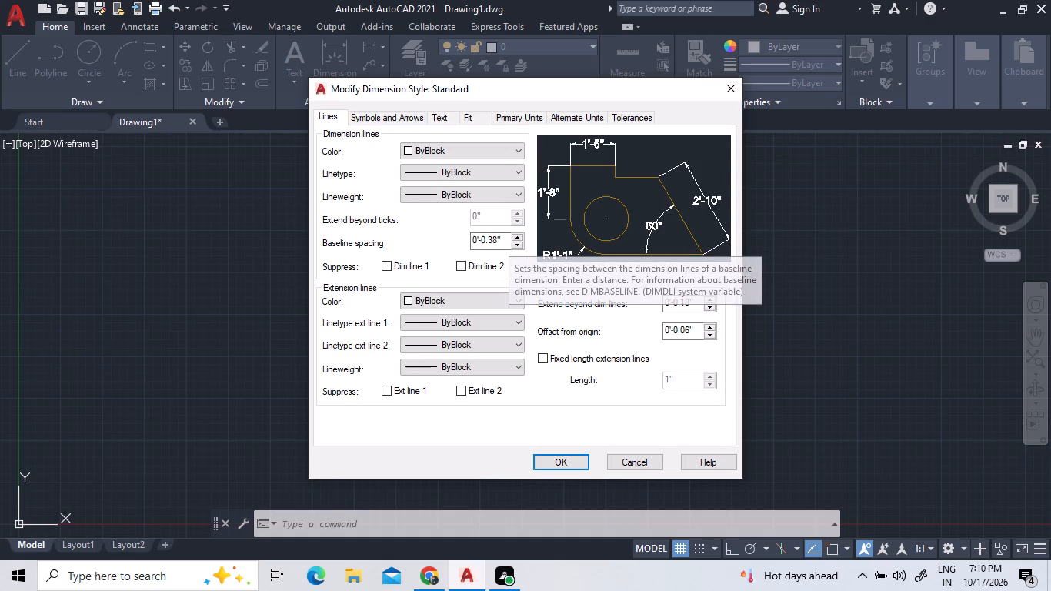
left_click(502, 239)
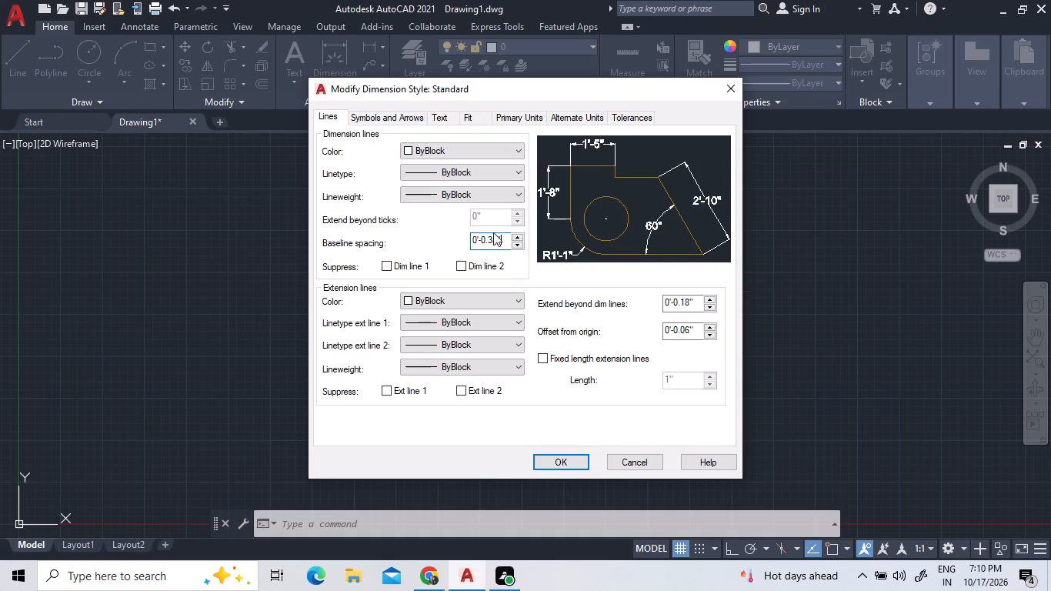
key("BackSpace")
key("BackSpace")
key("BackSpace")
key("BackSpace")
key("BackSpace")
key("BackSpace")
key("BackSpace")
key("BackSpace")
key("BackSpace")
key("BackSpace")
key("BackSpace")
key("BackSpace")
key("BackSpace")
type("1\"")
left_click(380, 111)
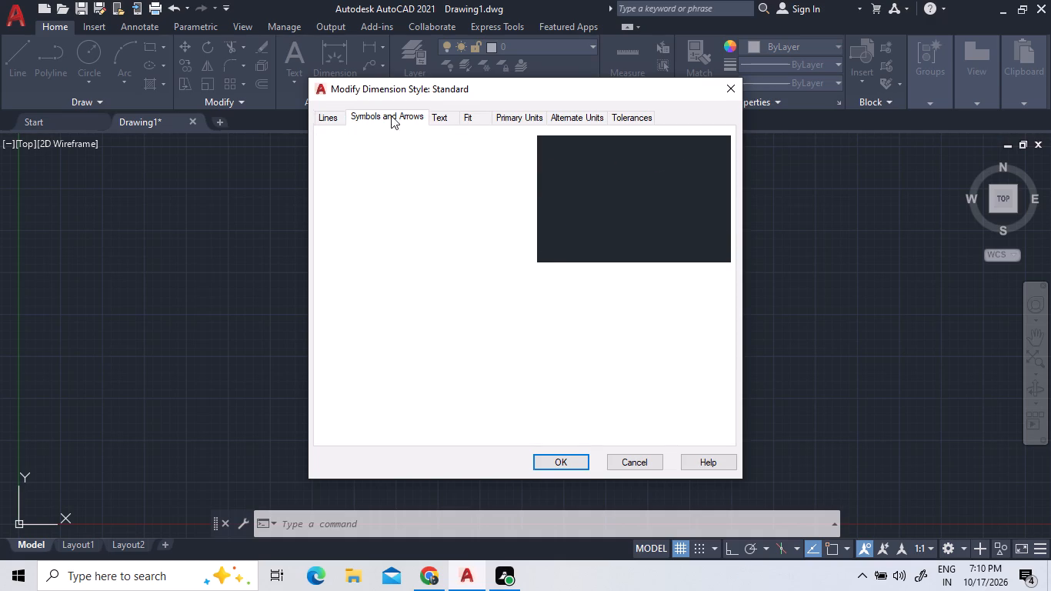
left_click(439, 122)
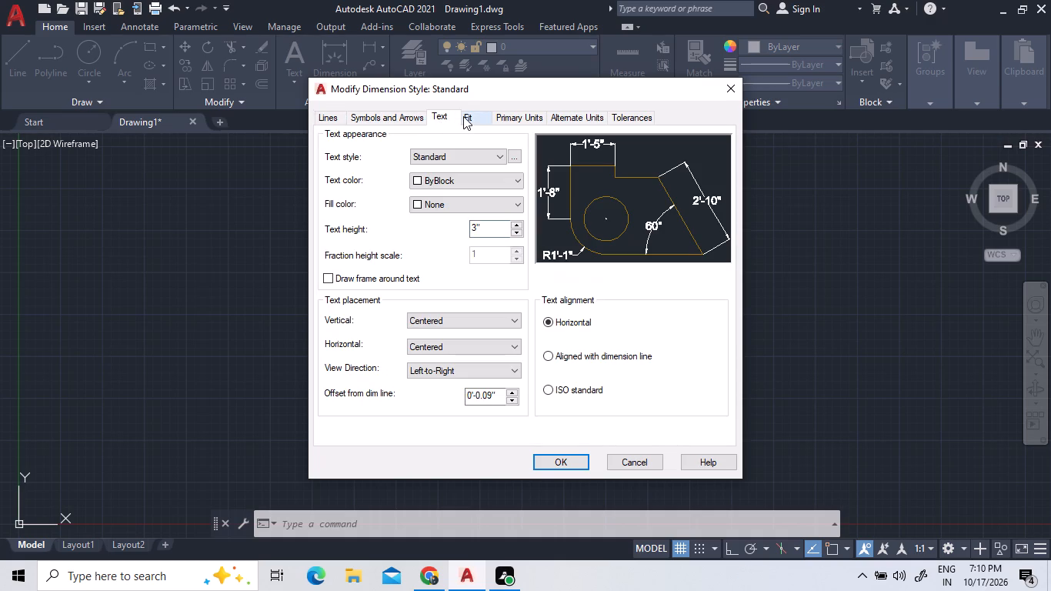
left_click(463, 116)
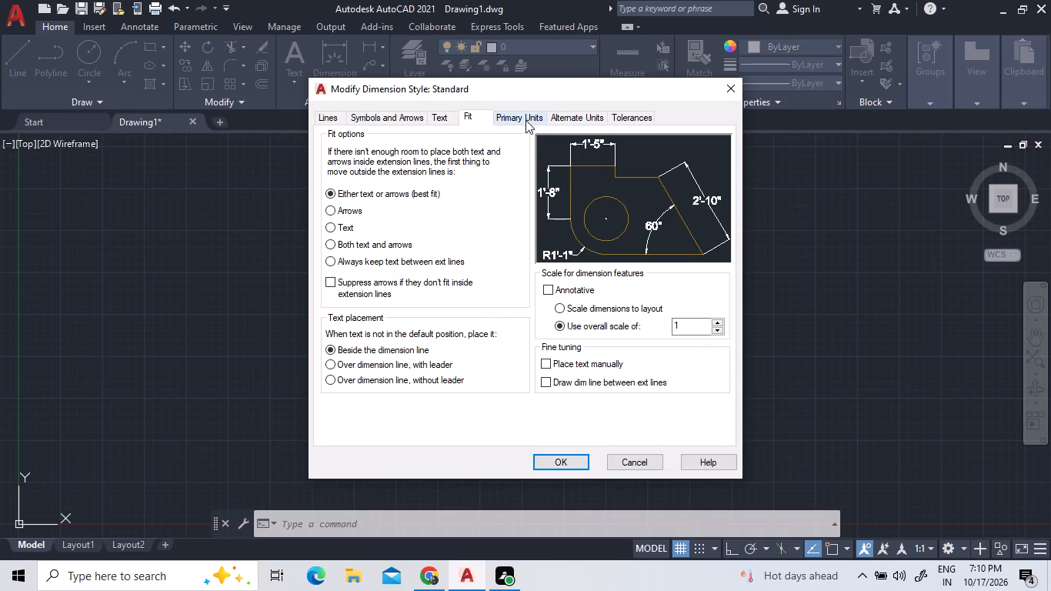
left_click(525, 119)
left_click(550, 458)
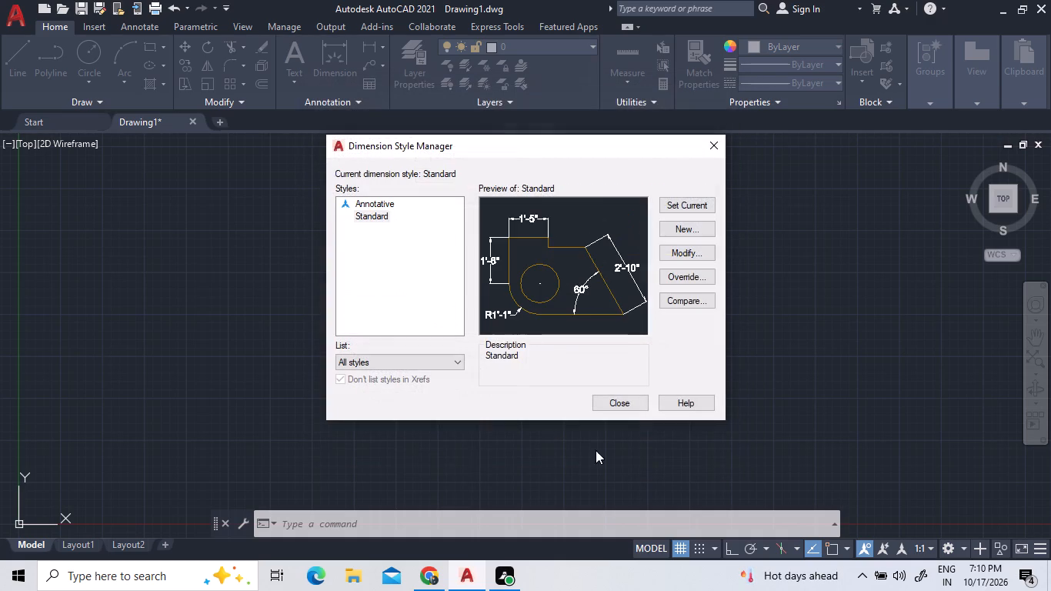
left_click(622, 406)
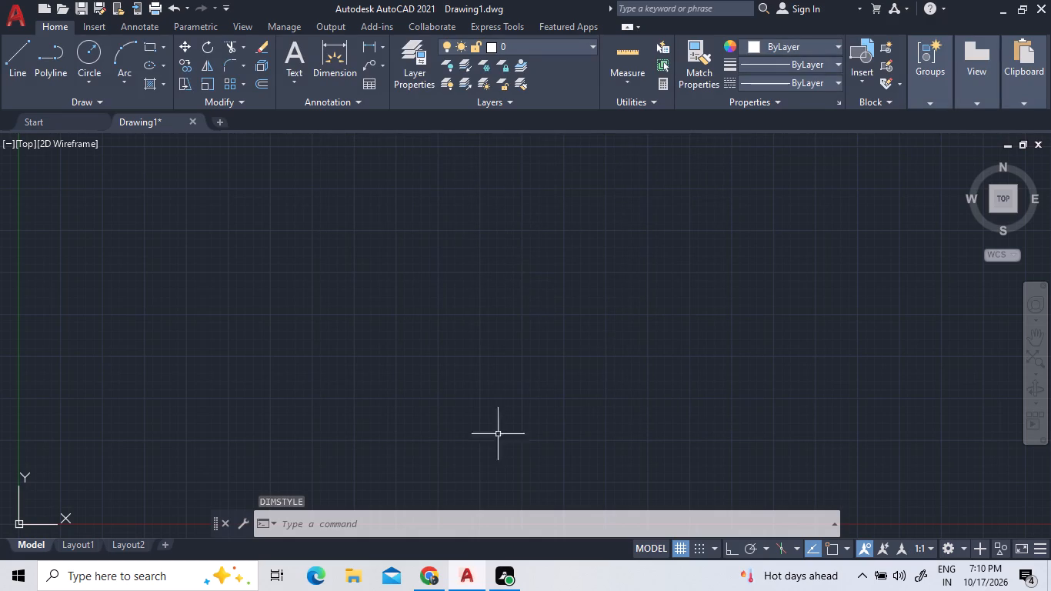
Reset the model space limits, accepting the 0'-0",0'-0" lower left corner and setting the upper right corner to 200',200'.
type("limi")
key("Return")
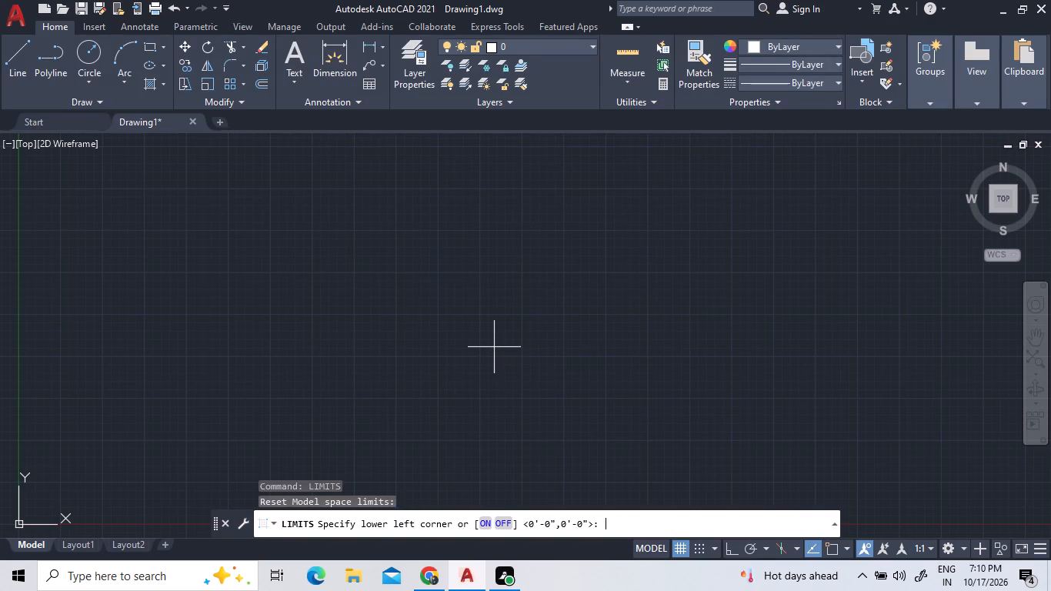
key("Return")
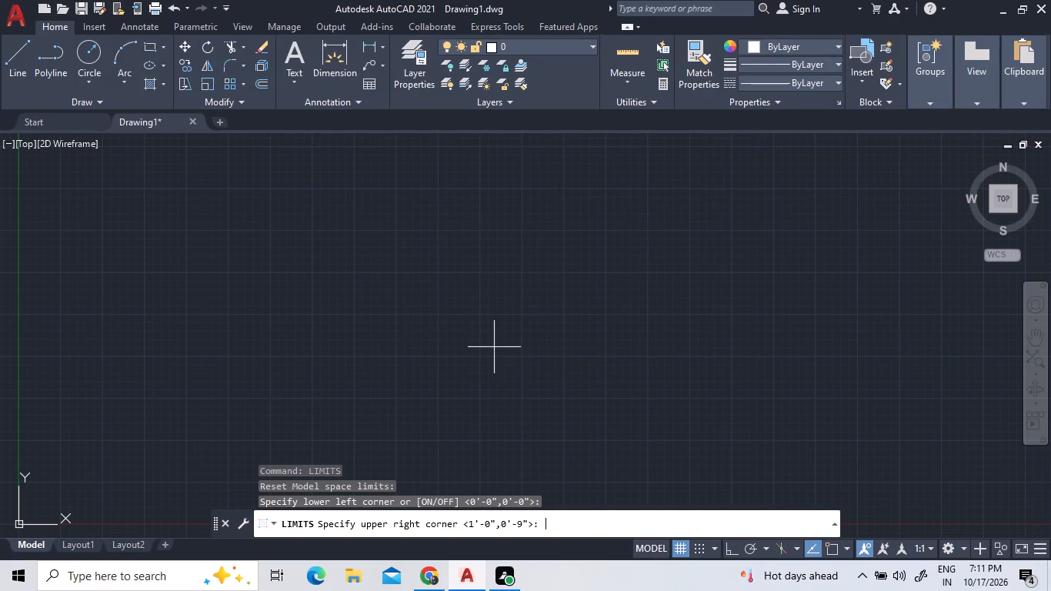
type("100")
key("BackSpace")
key("BackSpace")
key("BackSpace")
type("200")
type("',")
type("200")
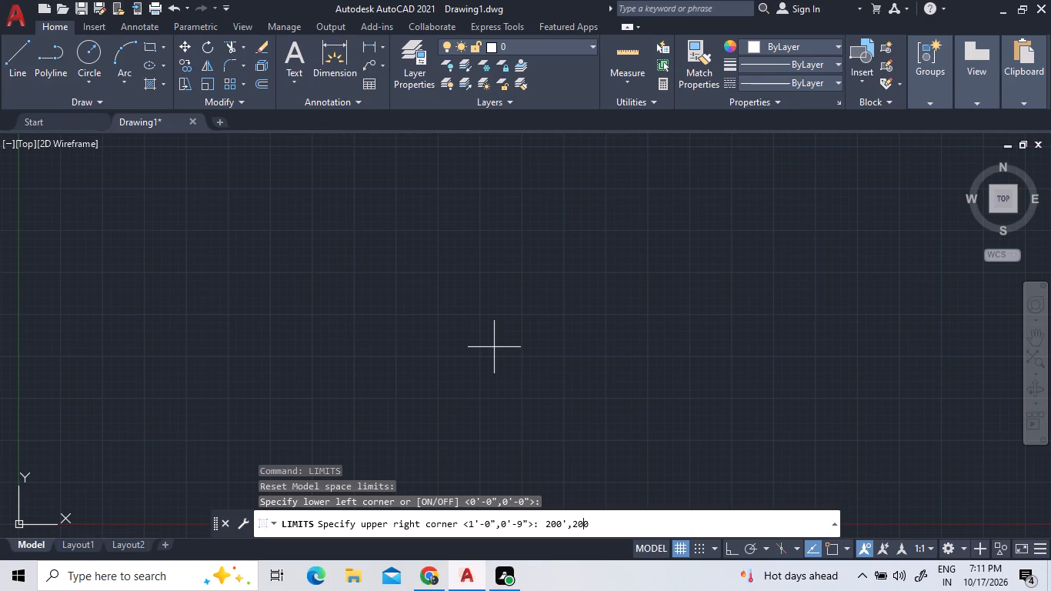
key("apostrophe")
key("Return")
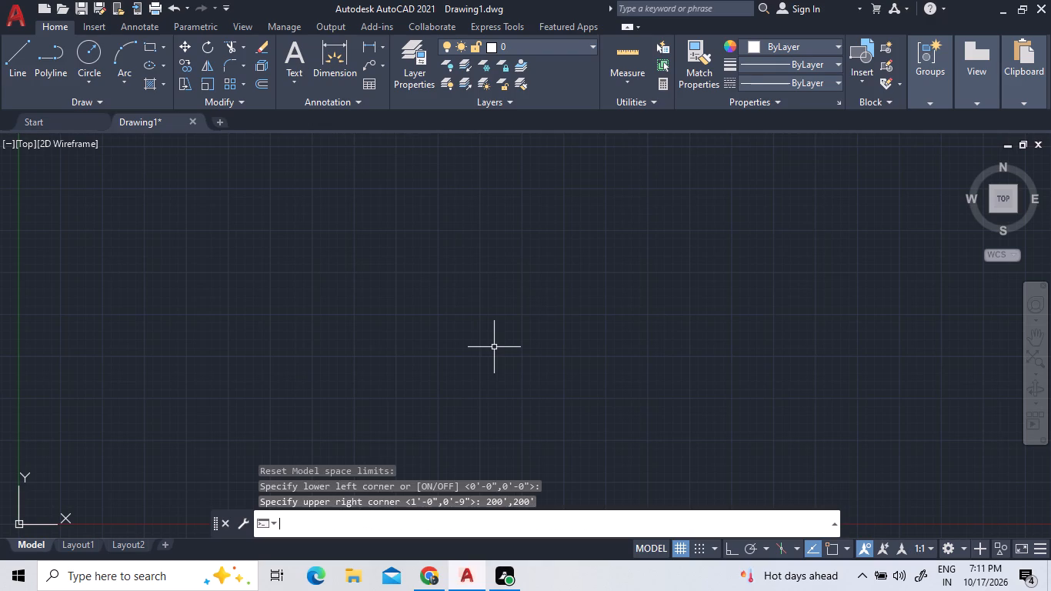
type("z a")
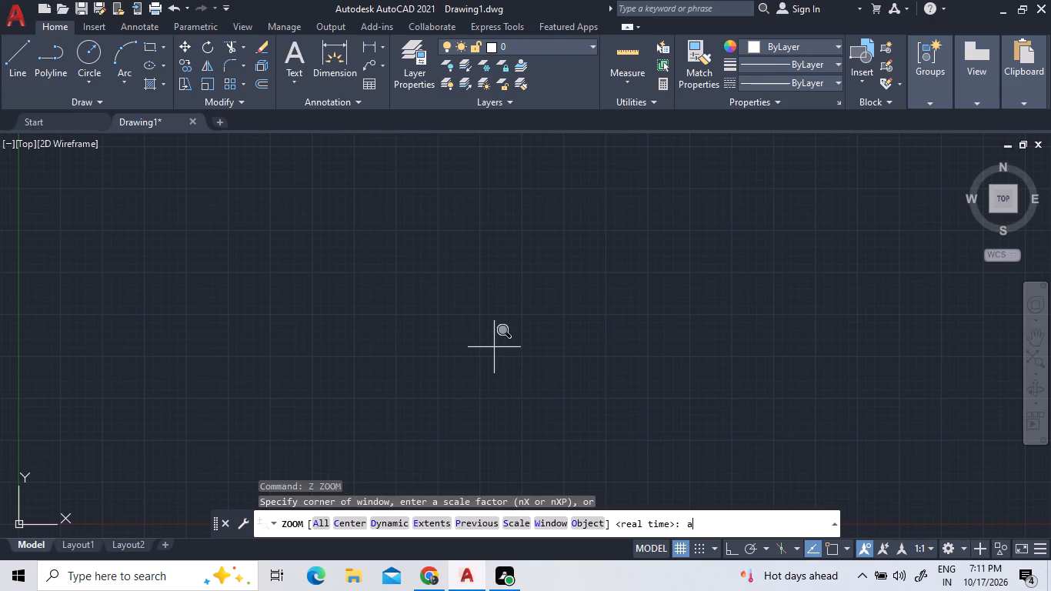
key("space")
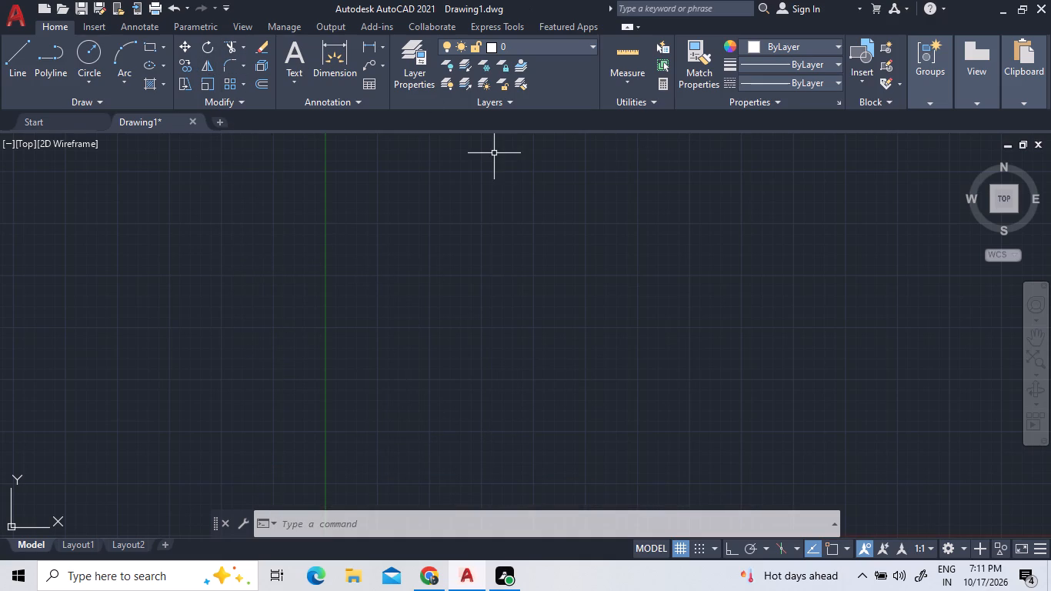
In the Layer Properties Manager, set layer 0's lineweight to Default and its color to red.
type("la")
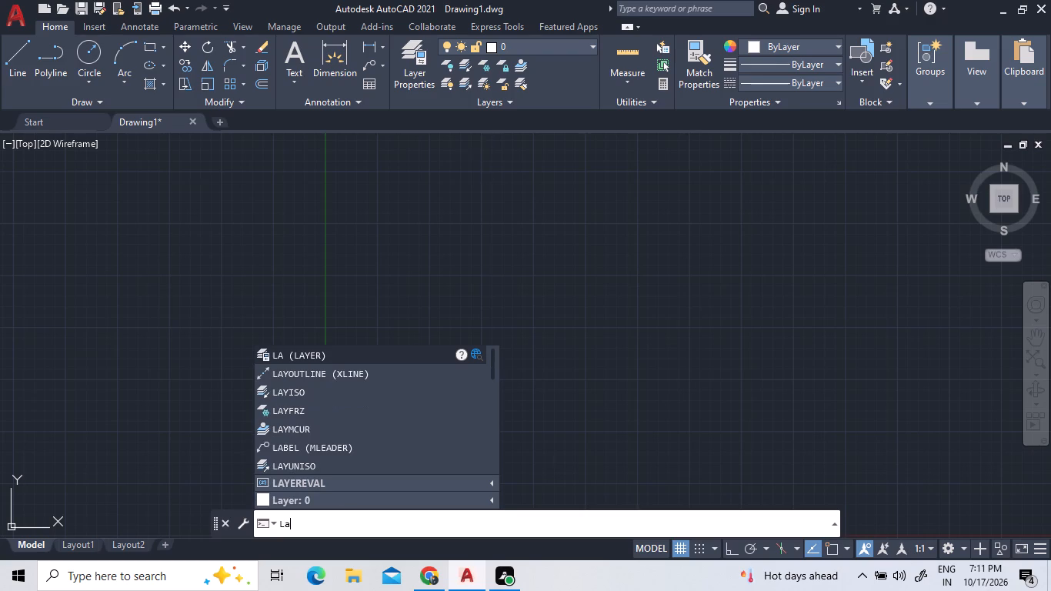
left_click(332, 360)
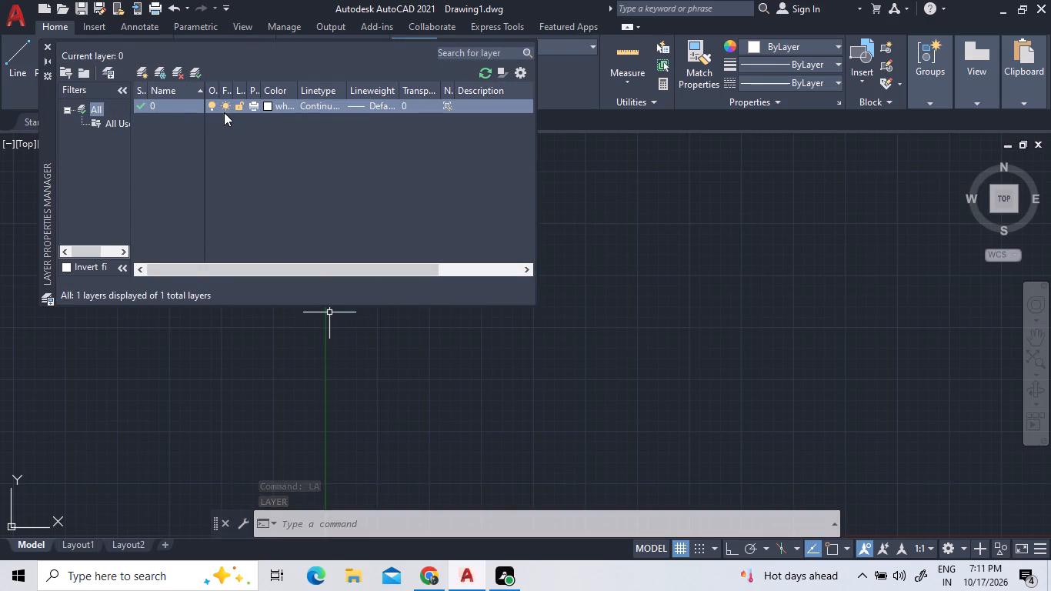
left_click(349, 103)
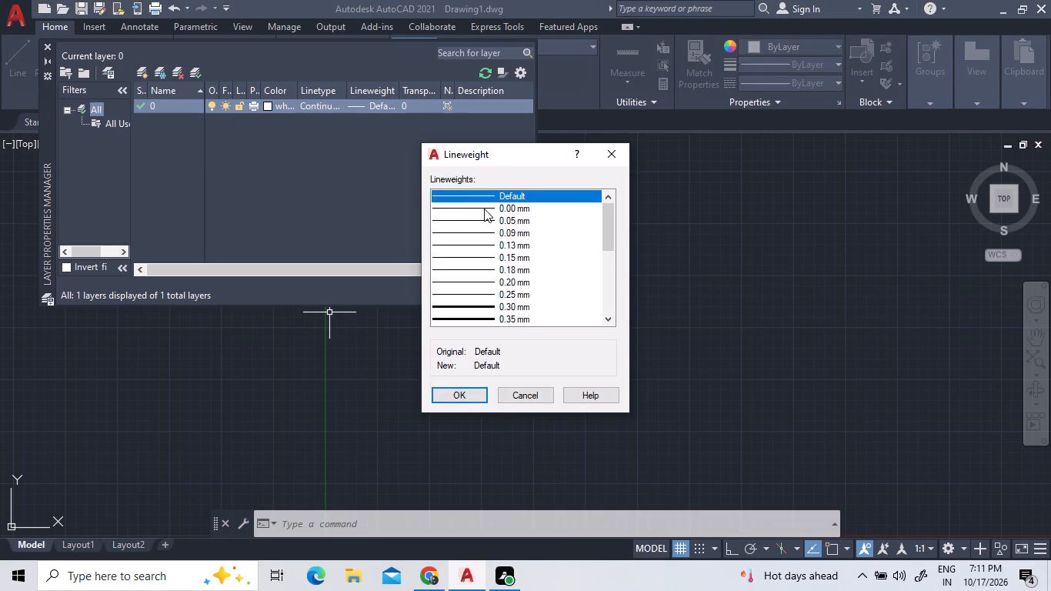
left_click(484, 197)
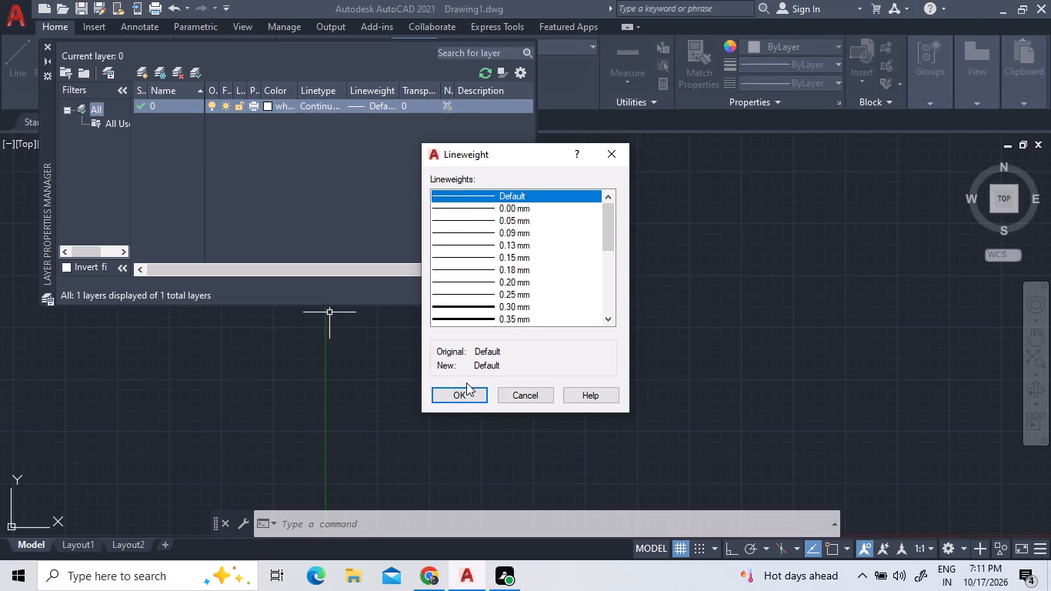
double_click(466, 395)
left_click(276, 100)
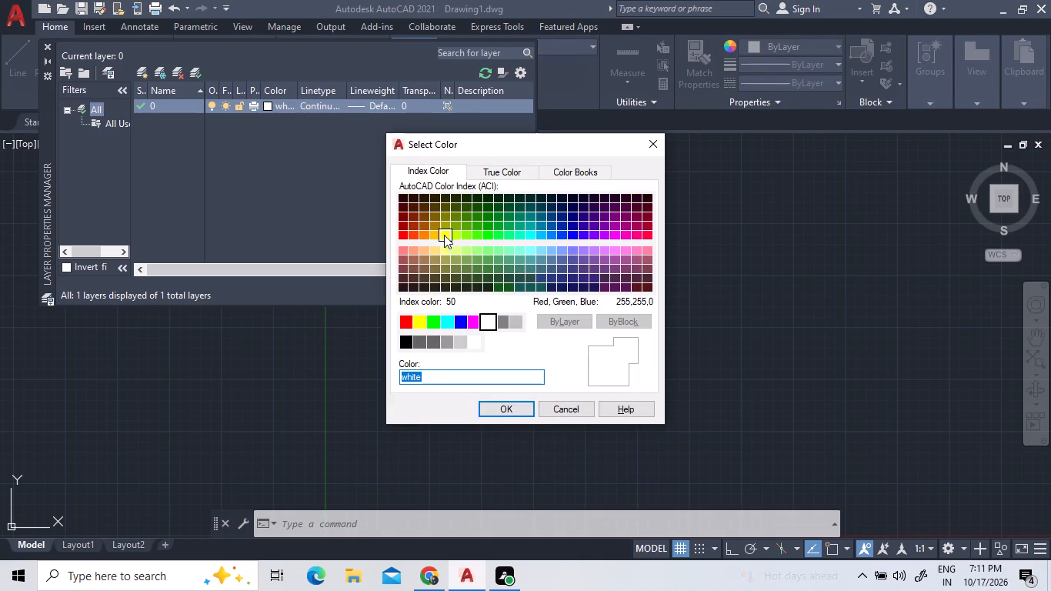
left_click(405, 323)
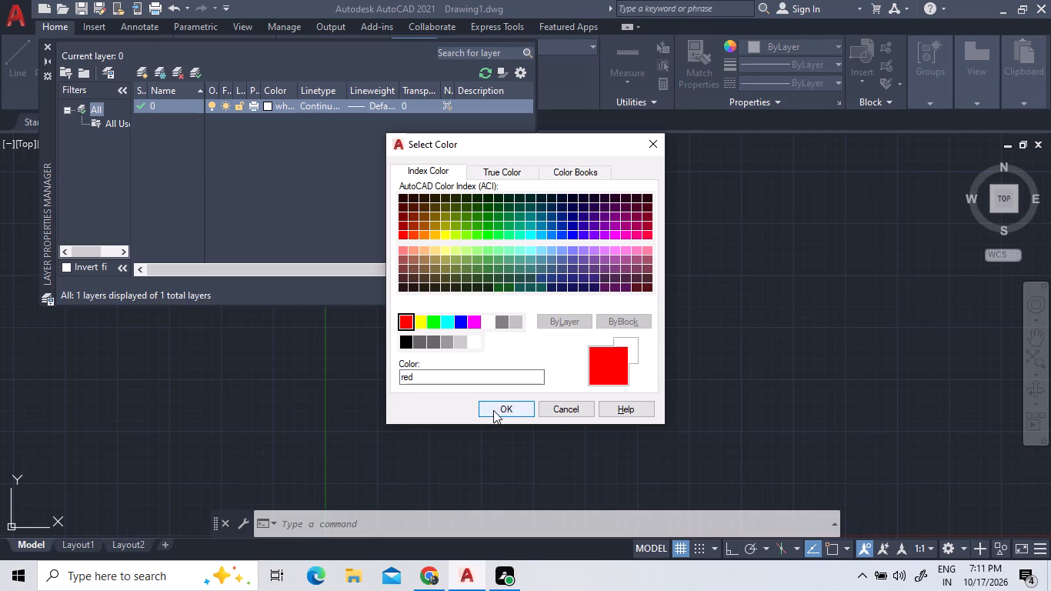
left_click(493, 410)
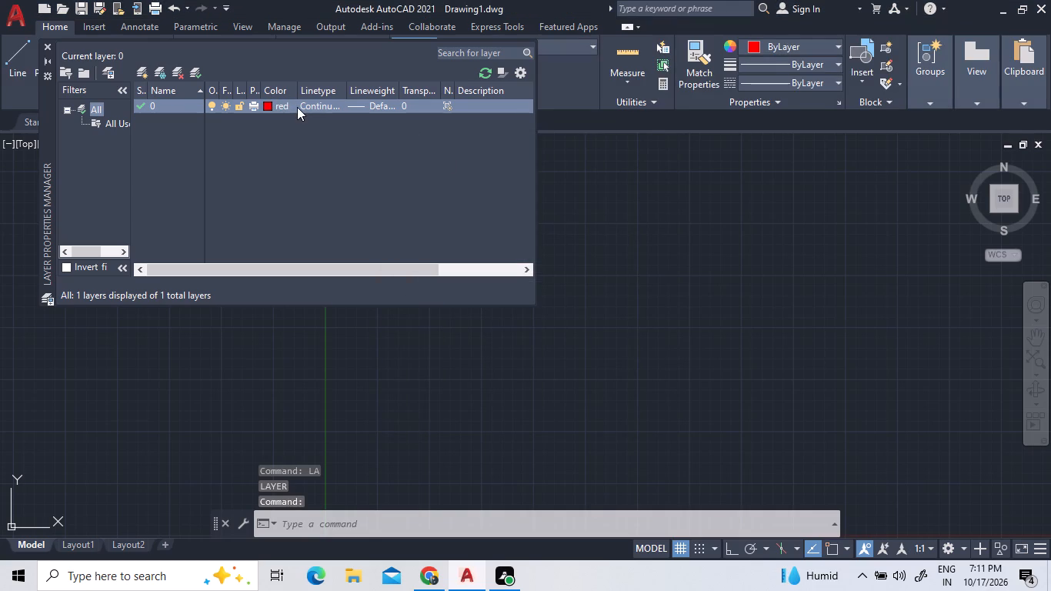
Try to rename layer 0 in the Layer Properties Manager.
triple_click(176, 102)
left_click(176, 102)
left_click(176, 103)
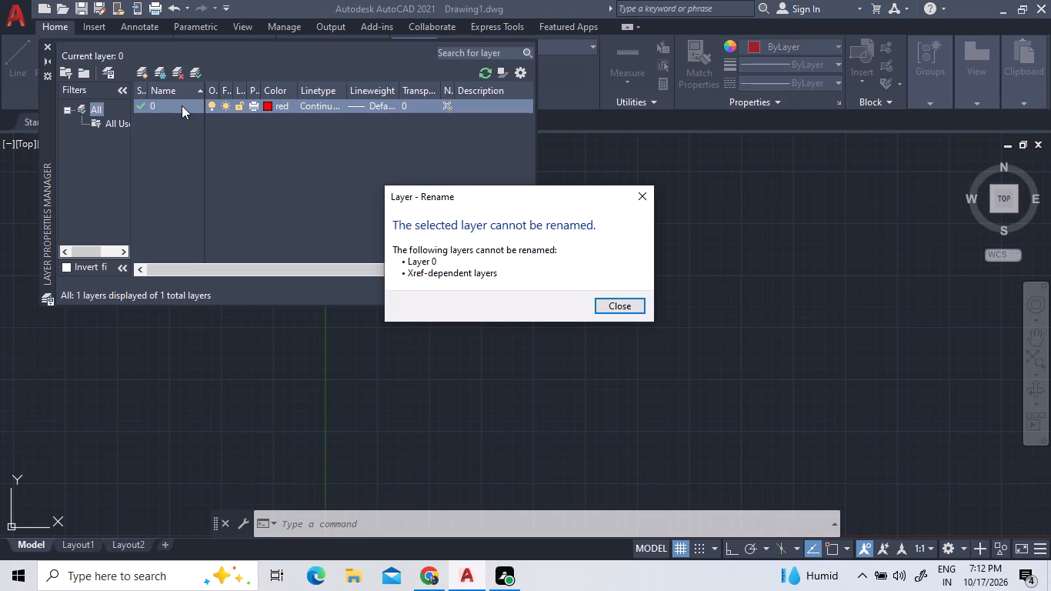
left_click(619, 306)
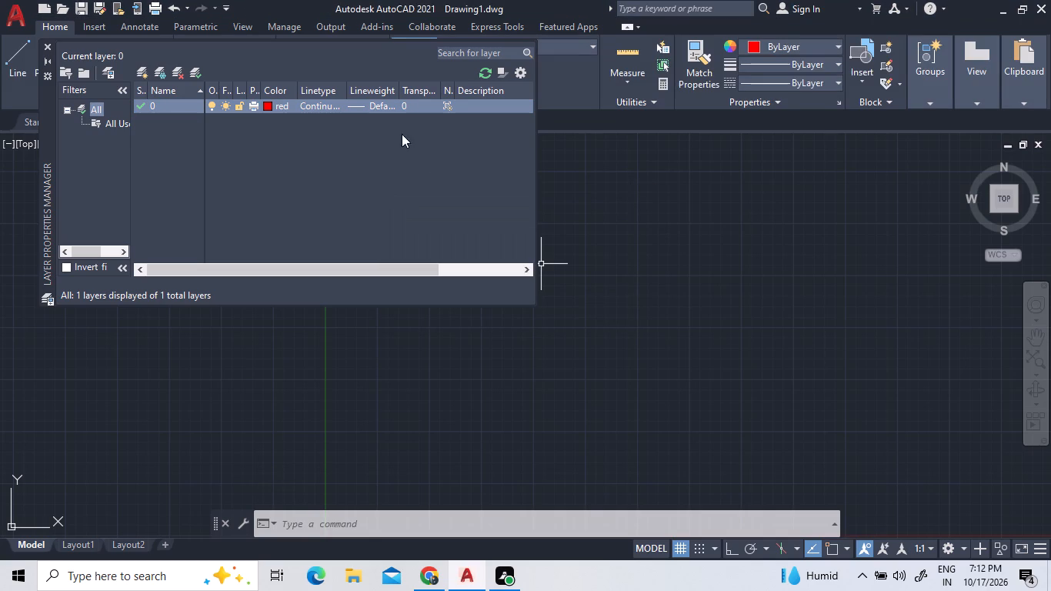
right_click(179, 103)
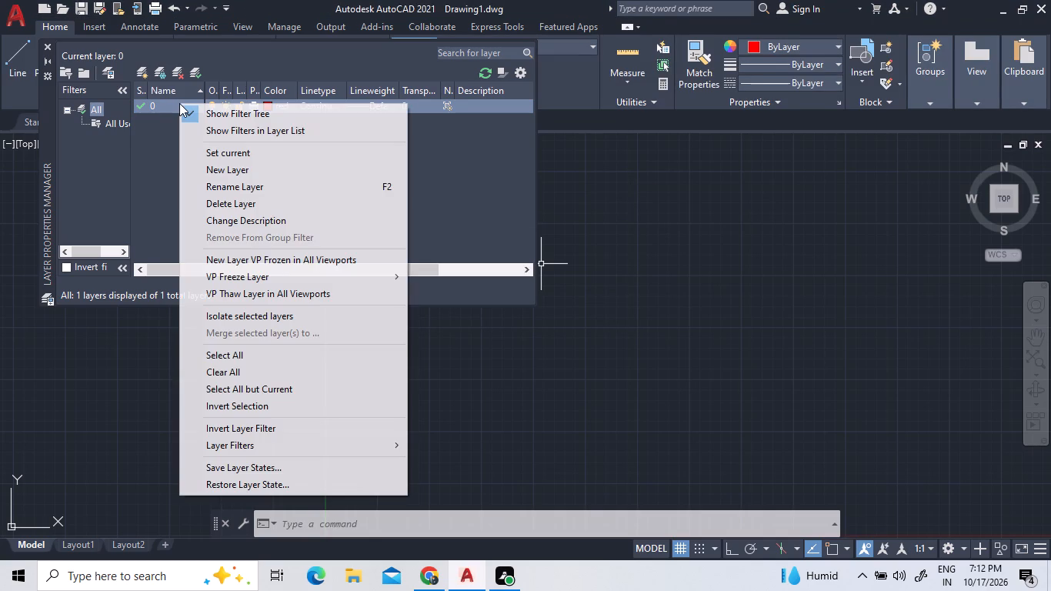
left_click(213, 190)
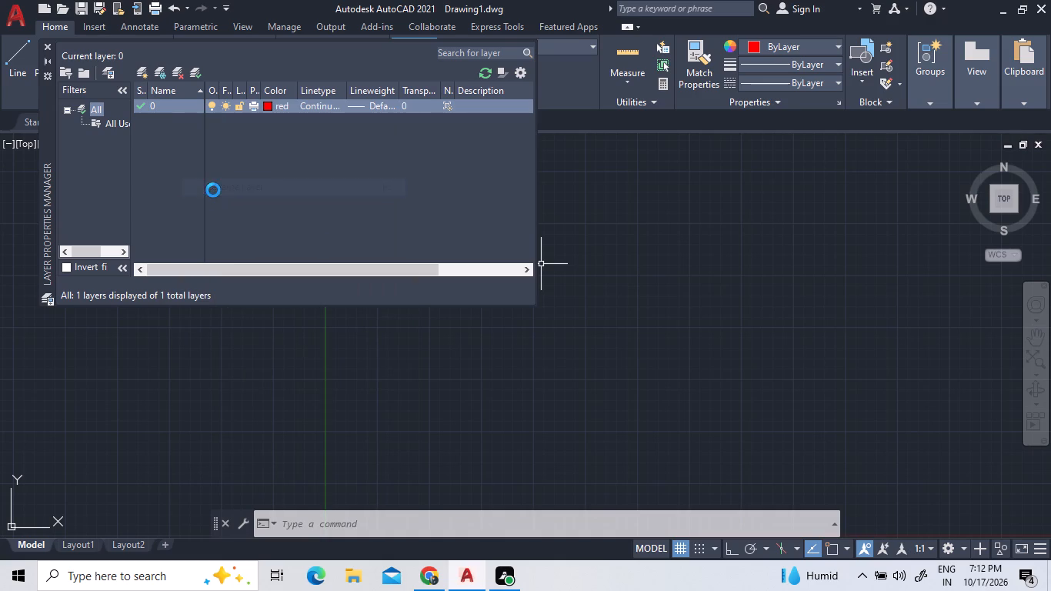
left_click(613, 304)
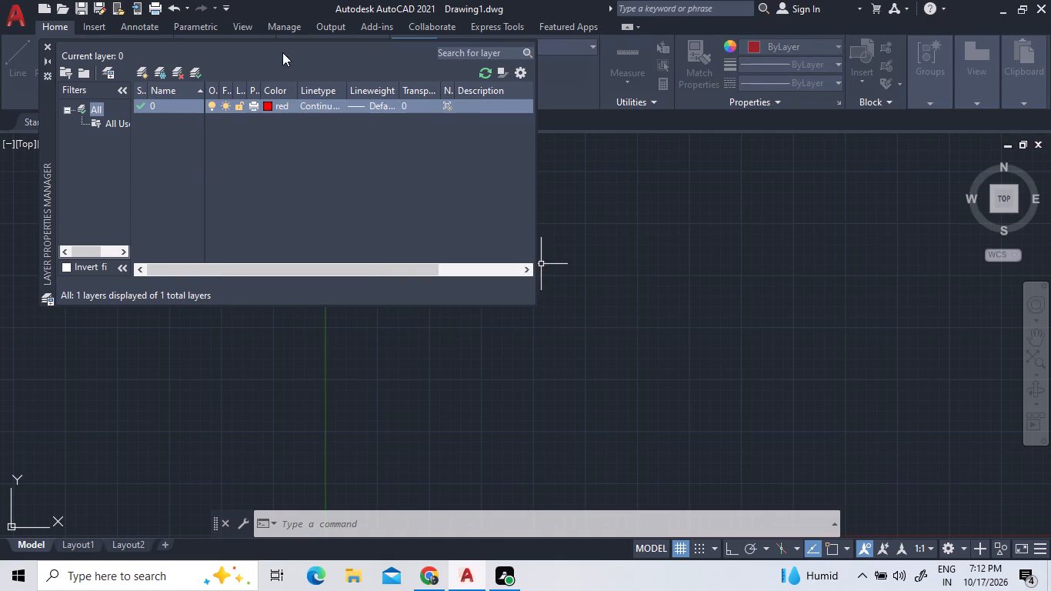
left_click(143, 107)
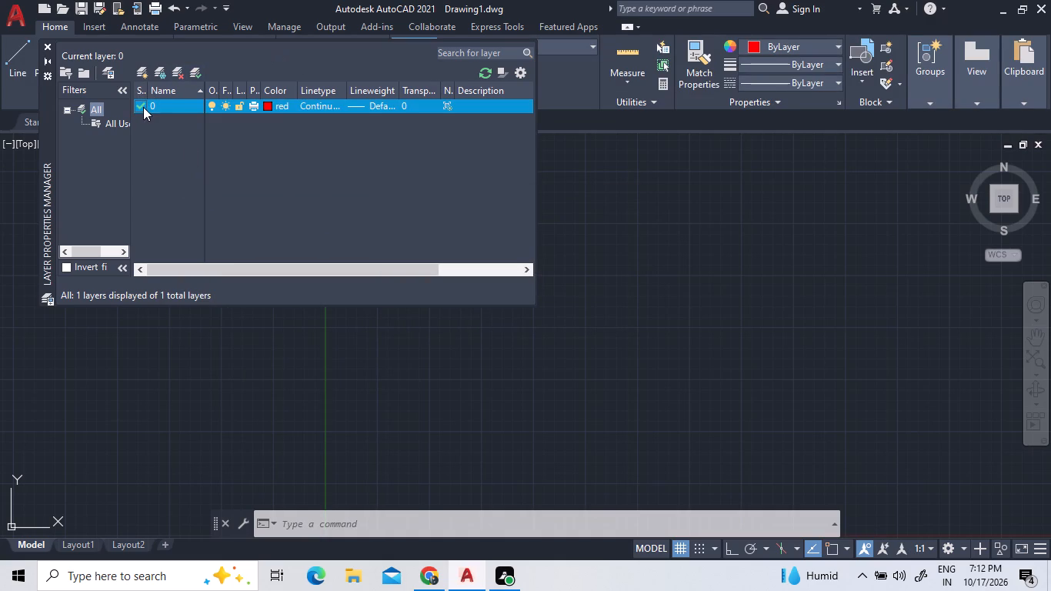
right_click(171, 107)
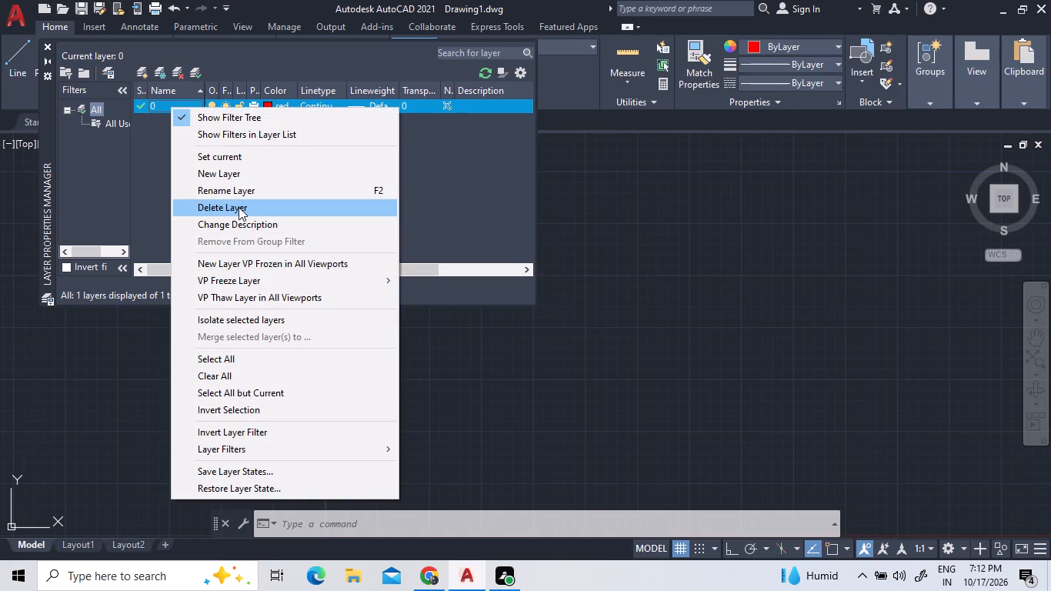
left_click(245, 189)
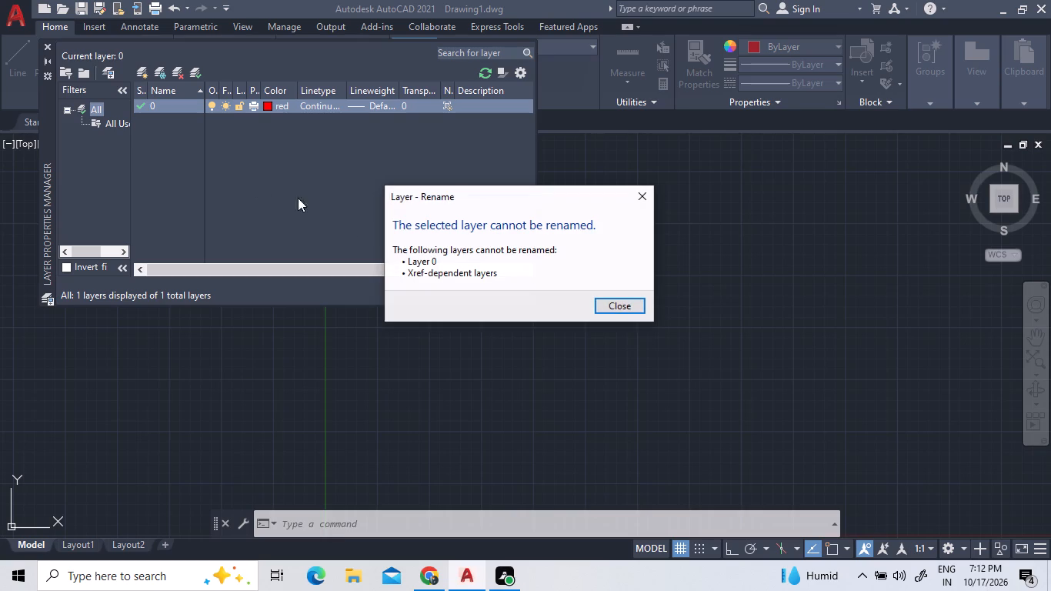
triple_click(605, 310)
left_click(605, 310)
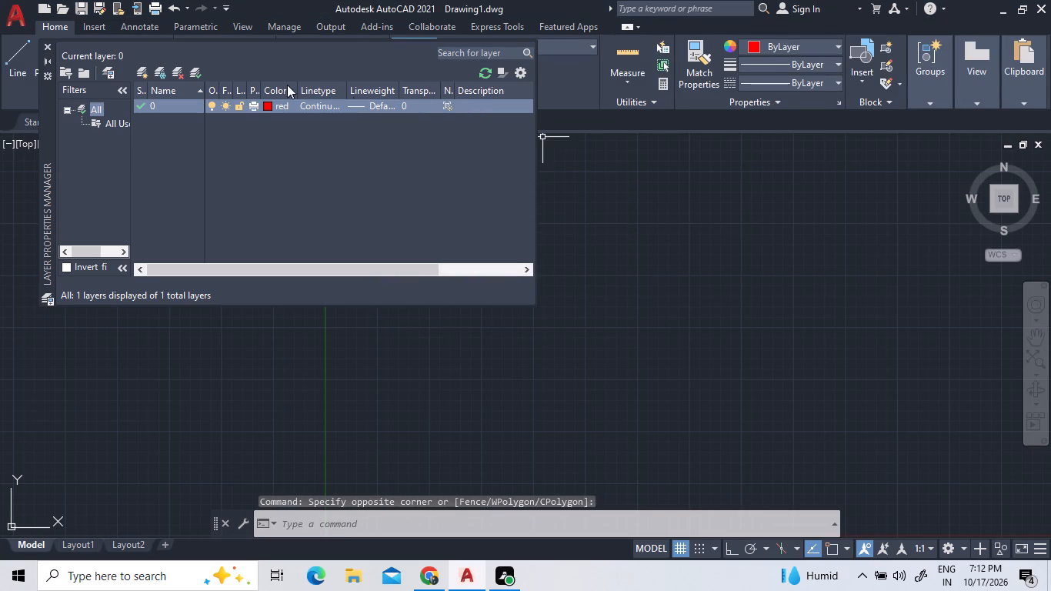
Create two new layers based on layer 0.
double_click(144, 72)
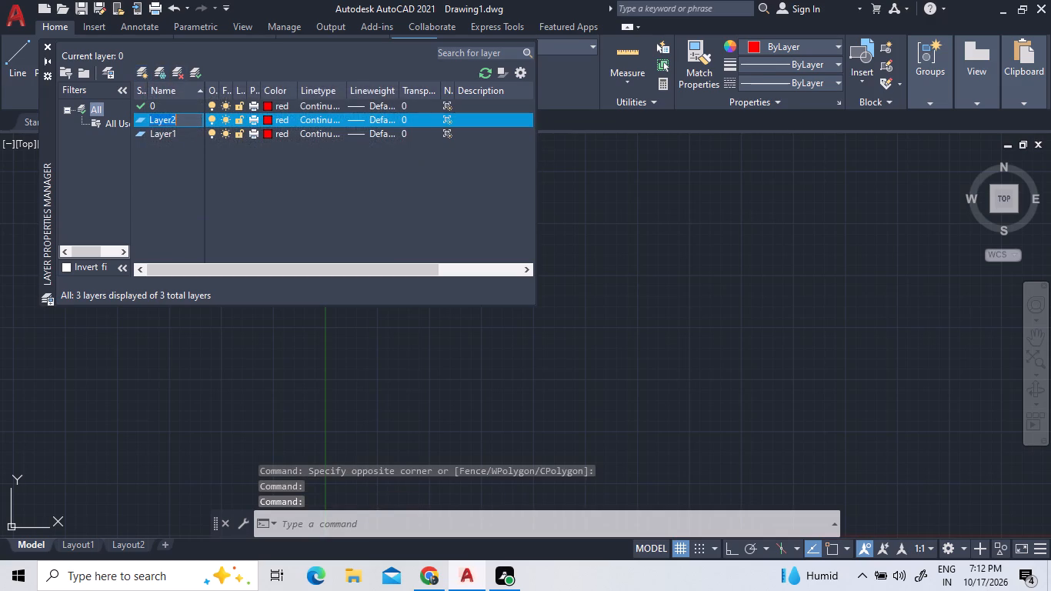
Make Layer1 the current layer and rename it wall.
left_click(188, 132)
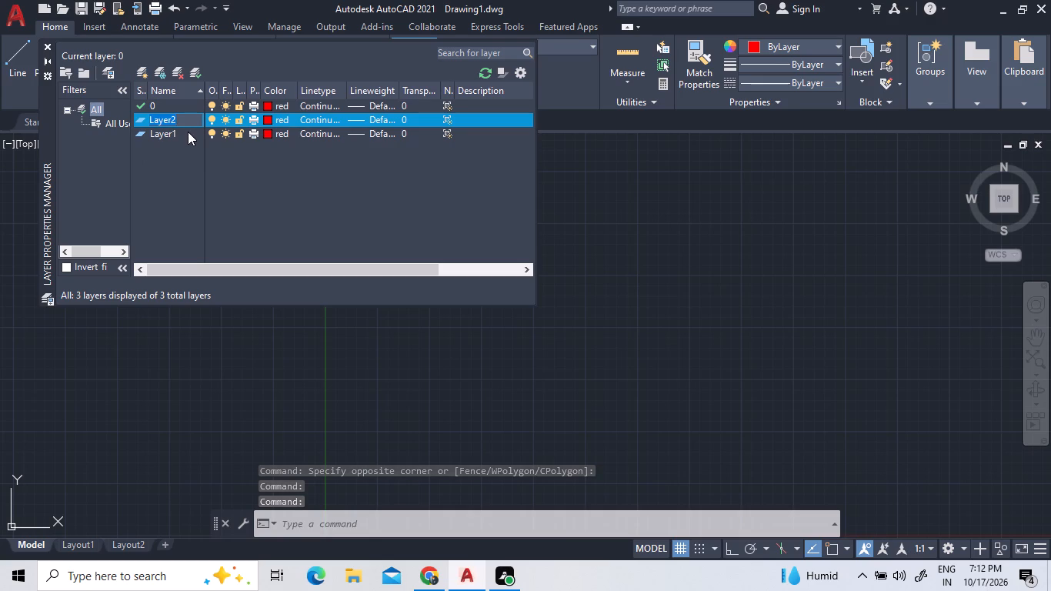
triple_click(188, 131)
double_click(188, 131)
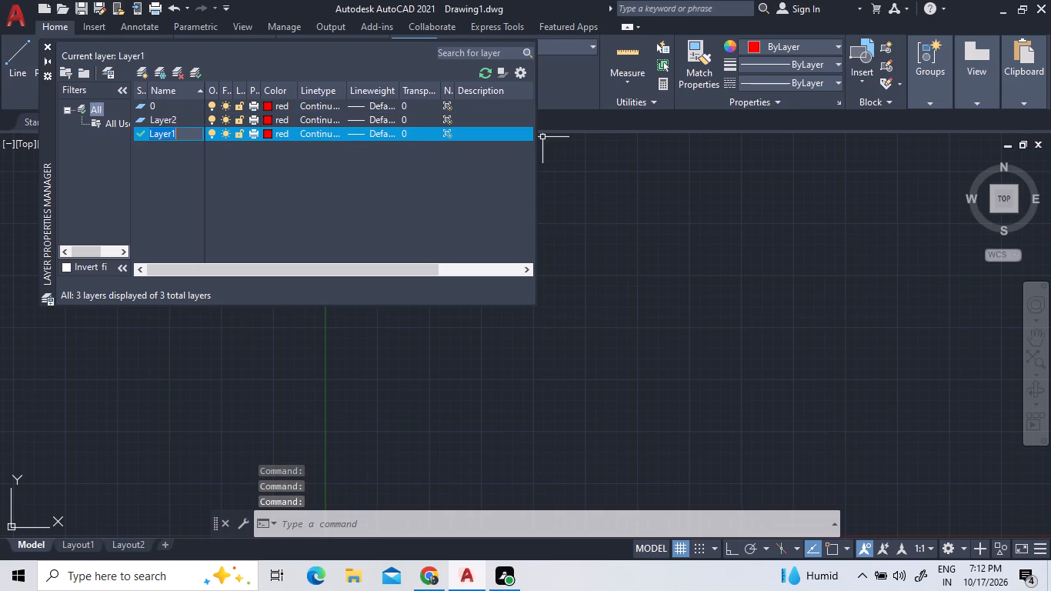
type("wa")
type("ll")
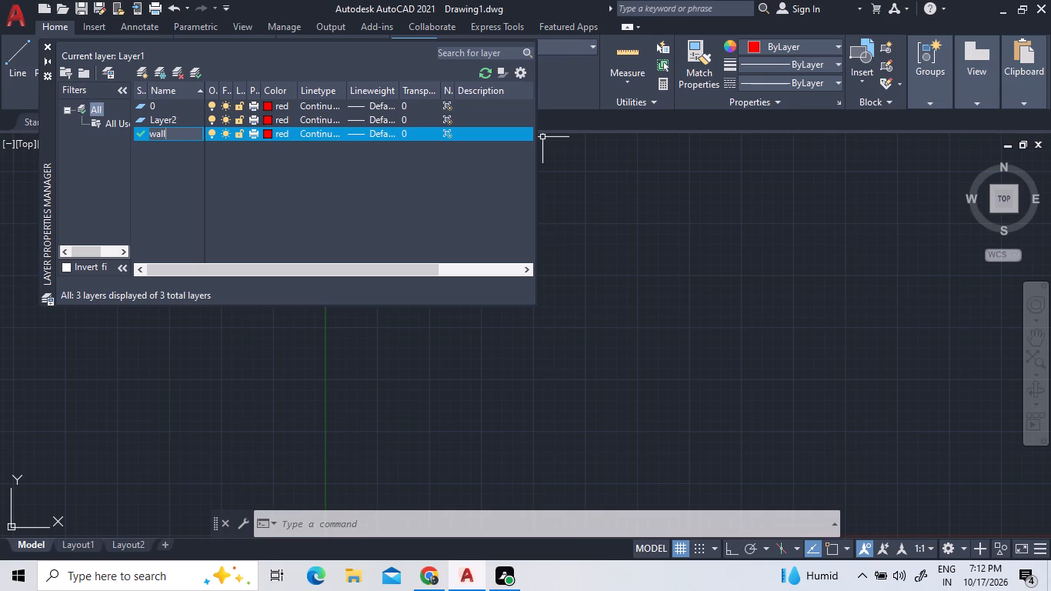
Set the wall layer's color to red.
left_click(266, 129)
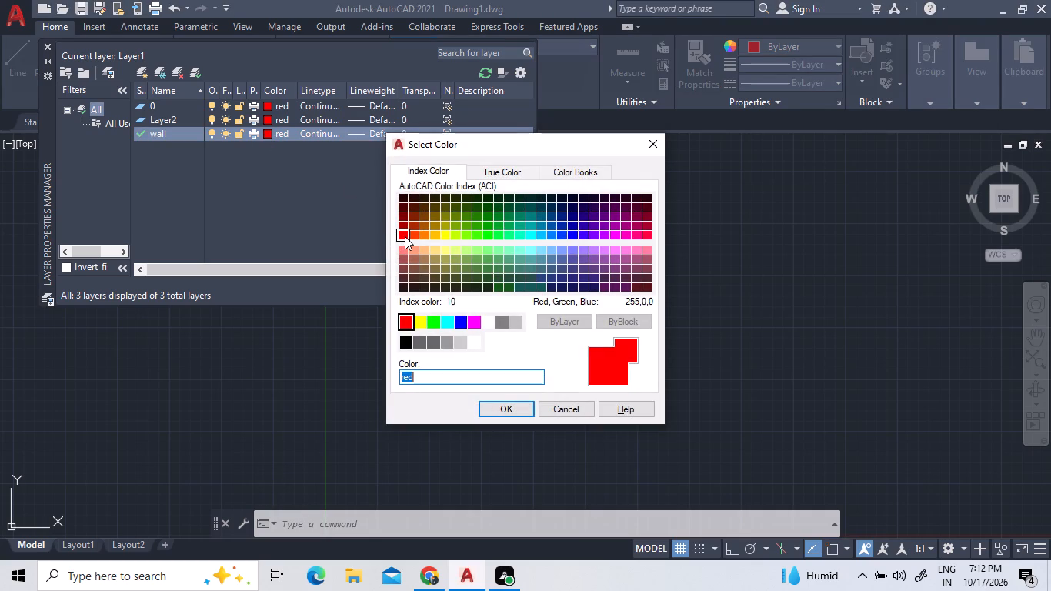
left_click(405, 236)
left_click(407, 326)
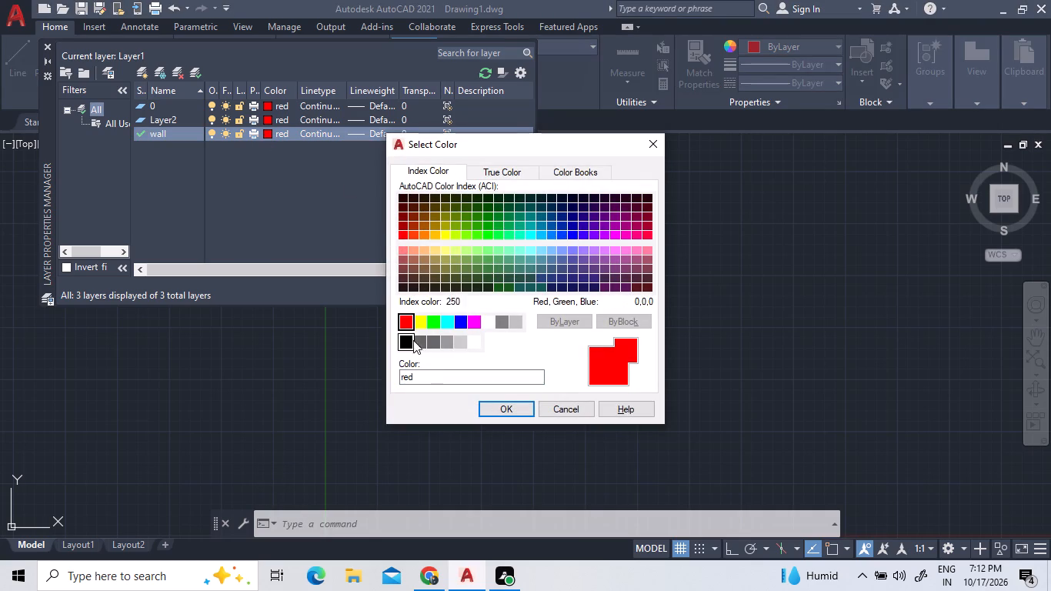
left_click(512, 415)
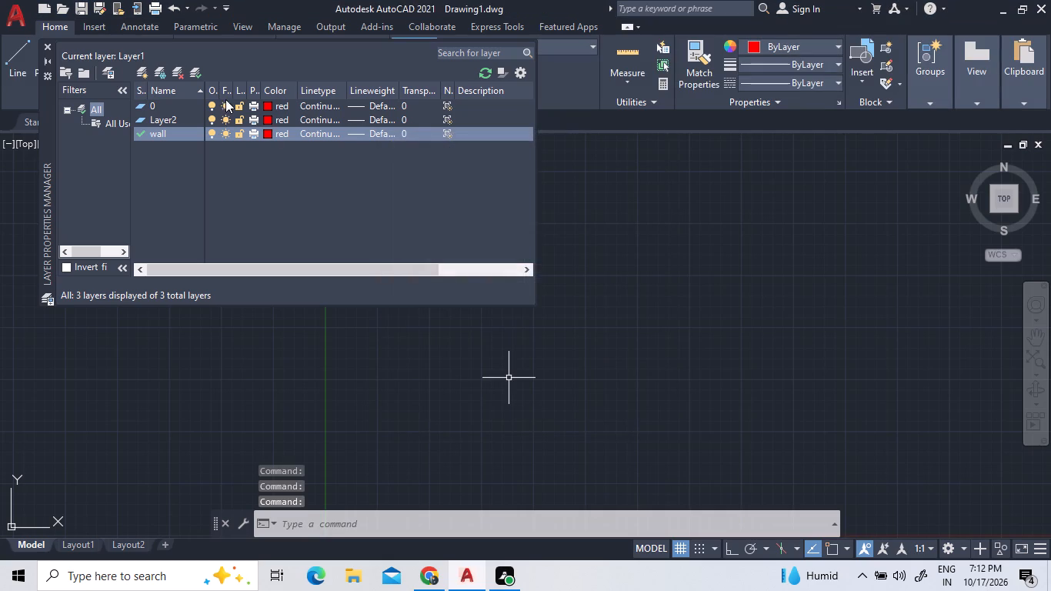
Set Layer2's color to yellow.
left_click(269, 119)
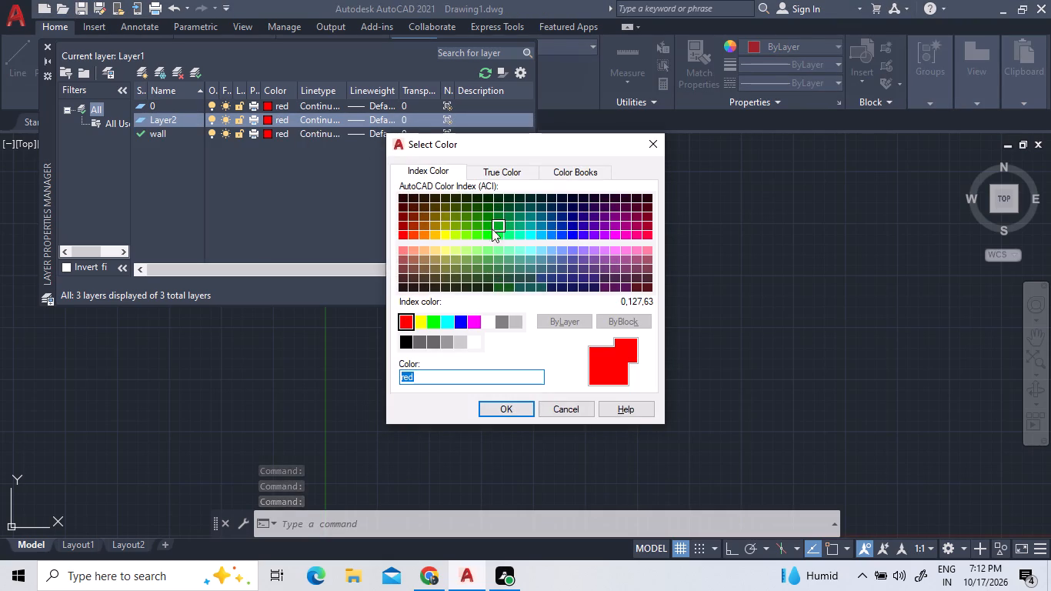
left_click(419, 326)
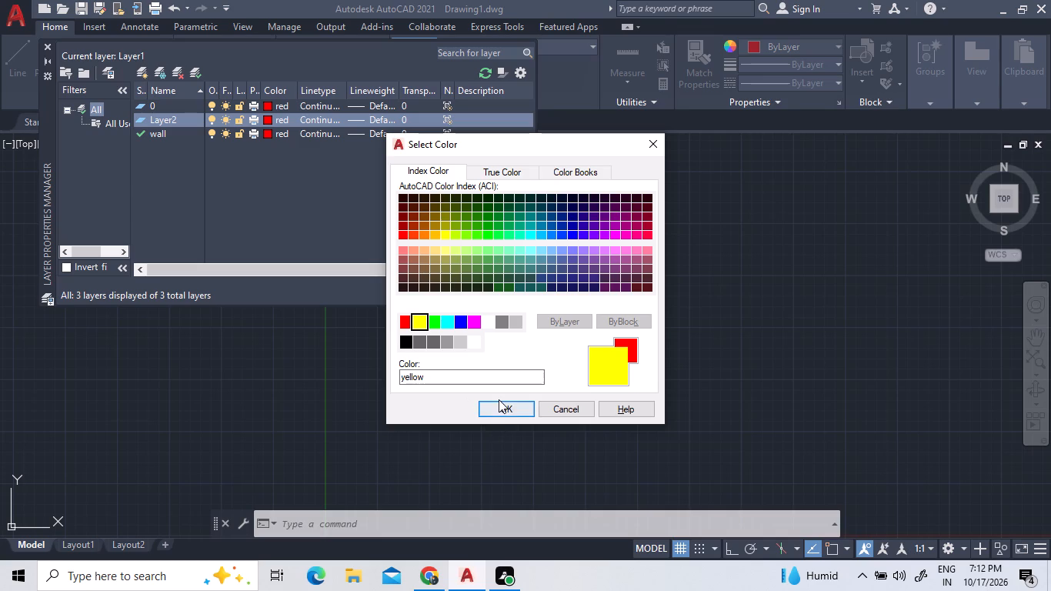
double_click(505, 414)
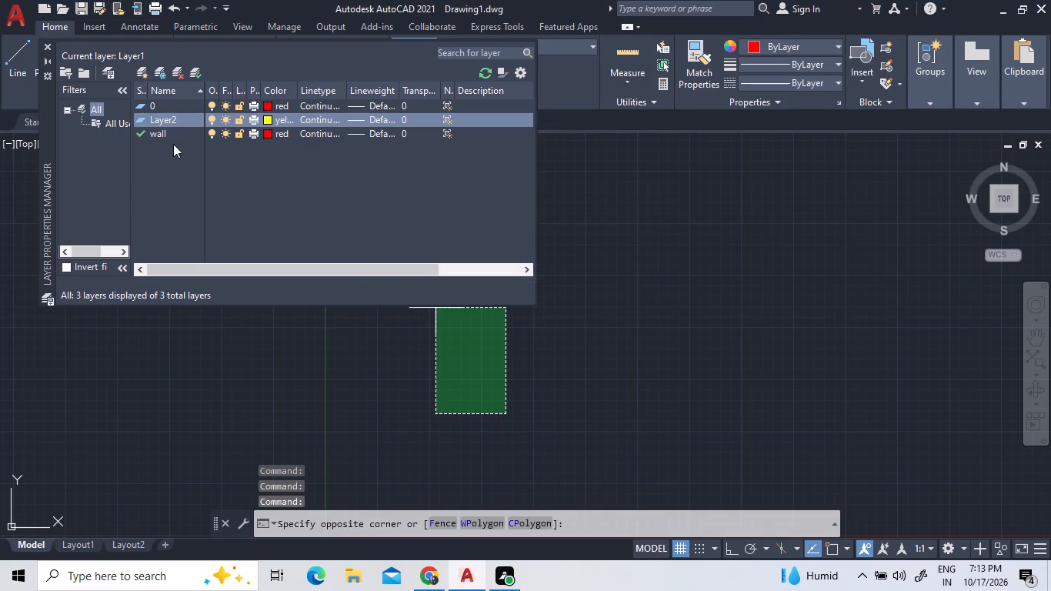
Make Layer2 the current layer and rename it door.
left_click(197, 162)
double_click(185, 120)
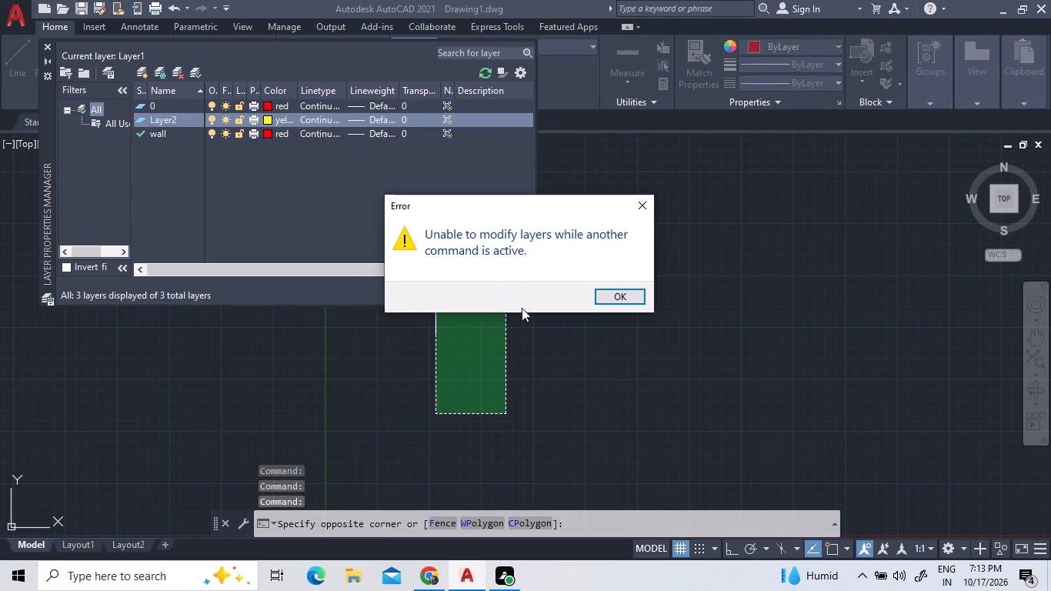
left_click(622, 292)
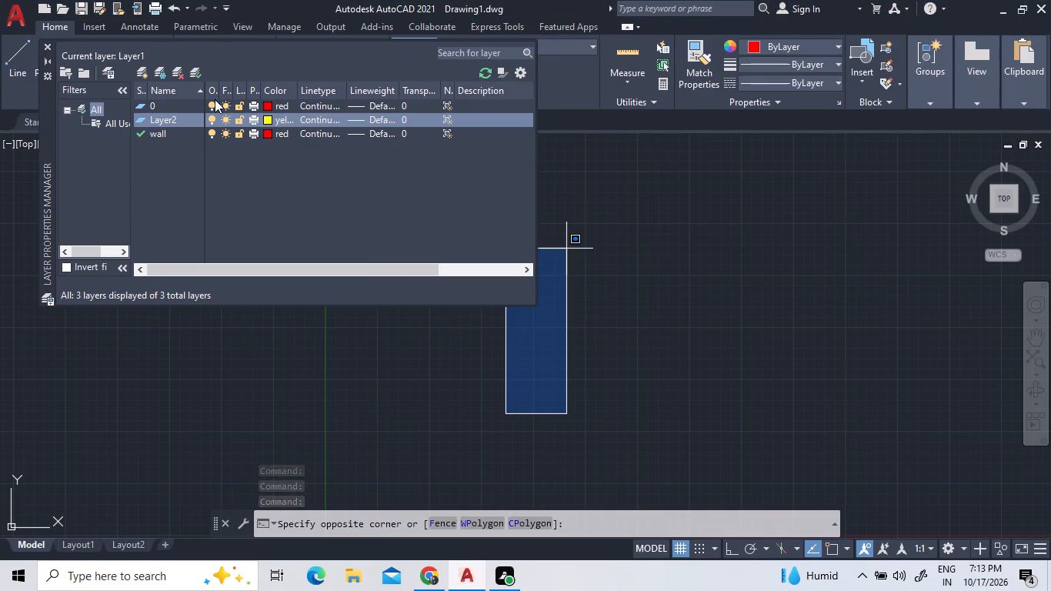
triple_click(183, 119)
double_click(183, 119)
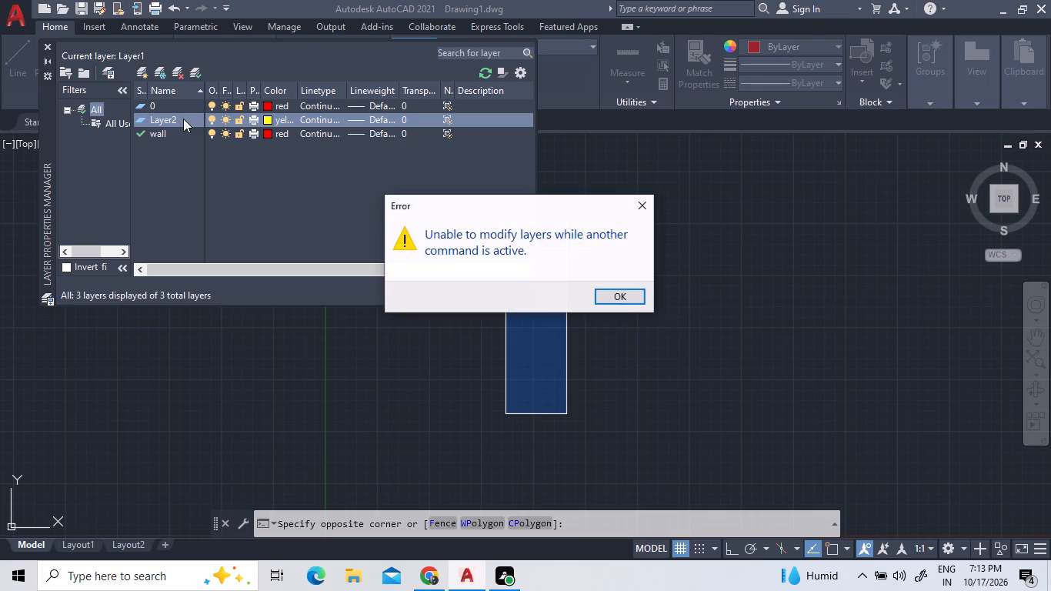
left_click(623, 293)
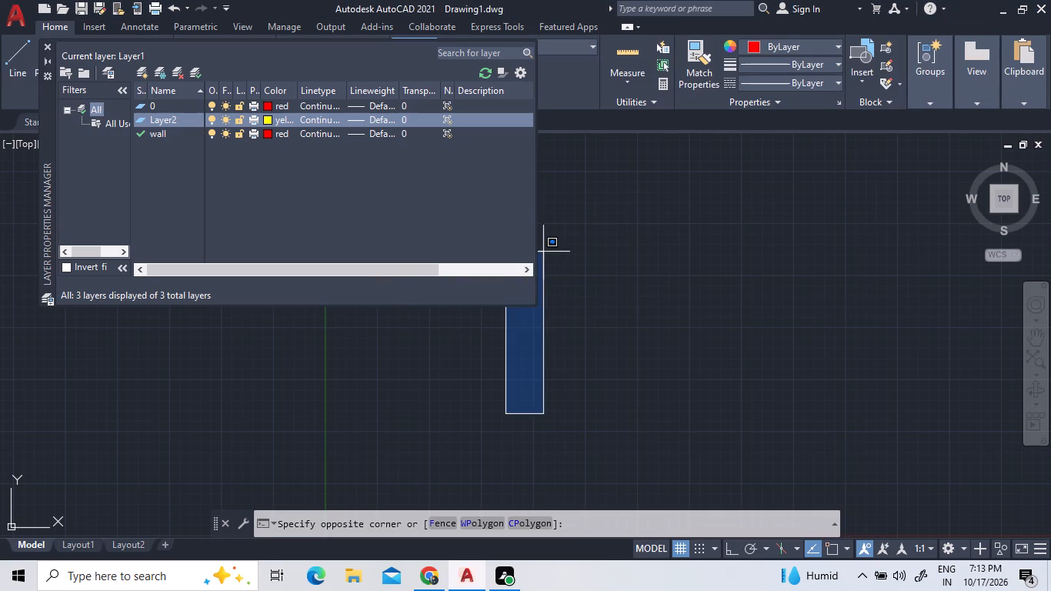
left_click(581, 258)
double_click(194, 120)
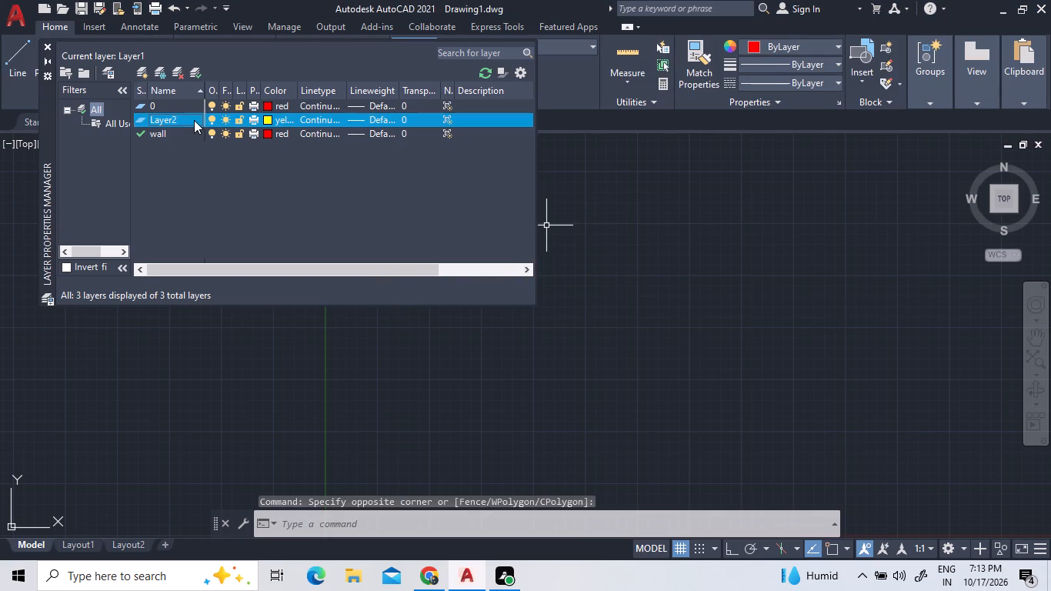
triple_click(194, 121)
right_click(195, 120)
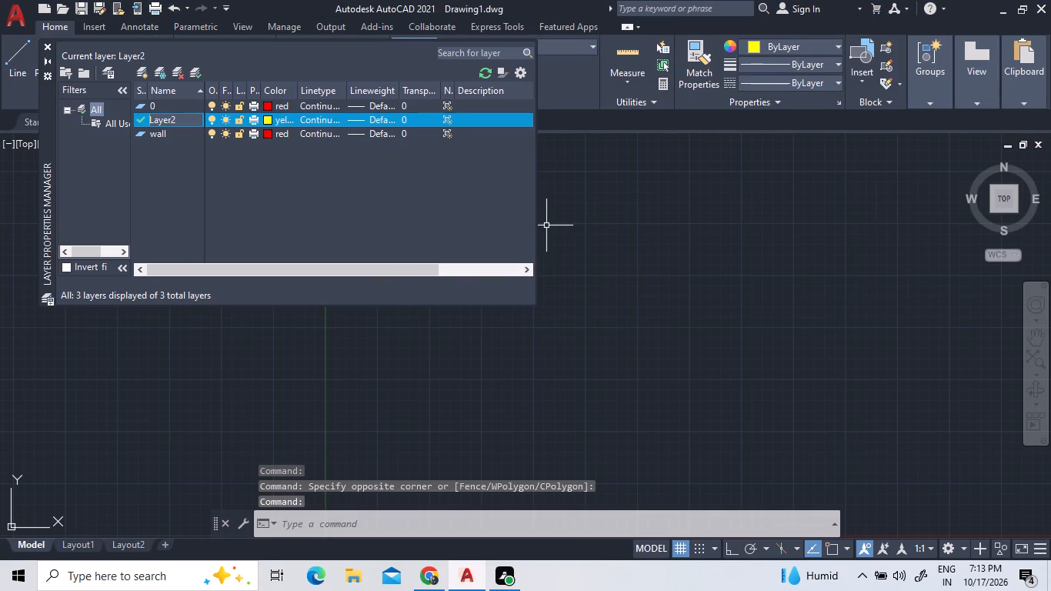
double_click(195, 120)
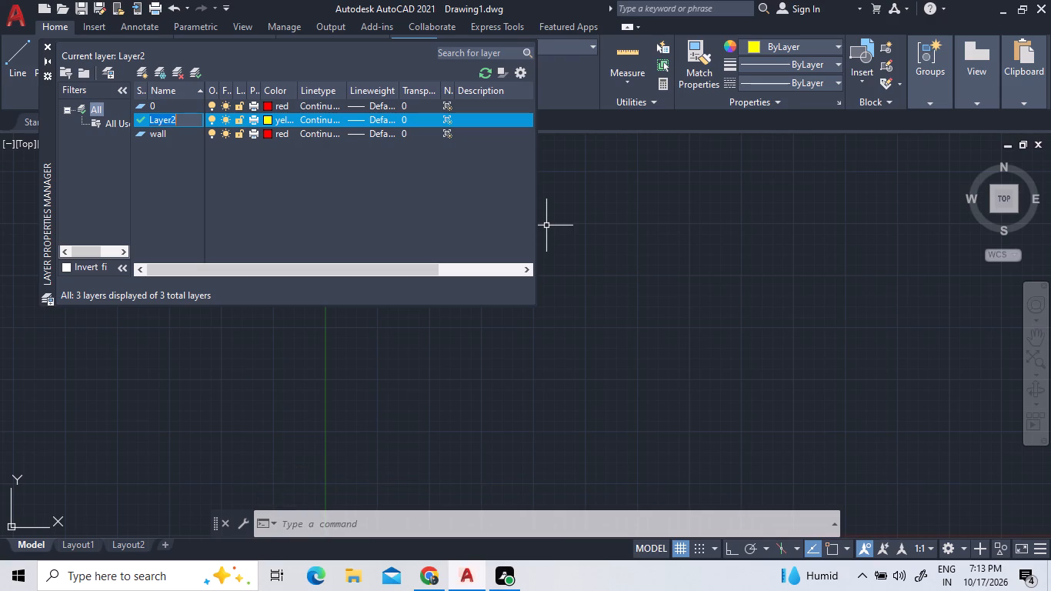
type("doo")
key("r")
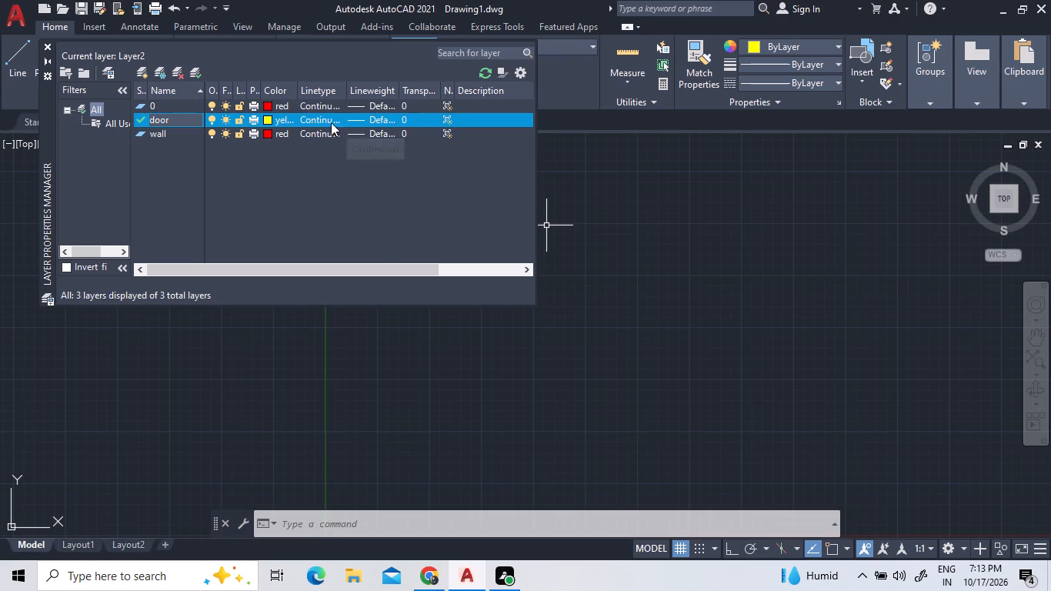
left_click(183, 122)
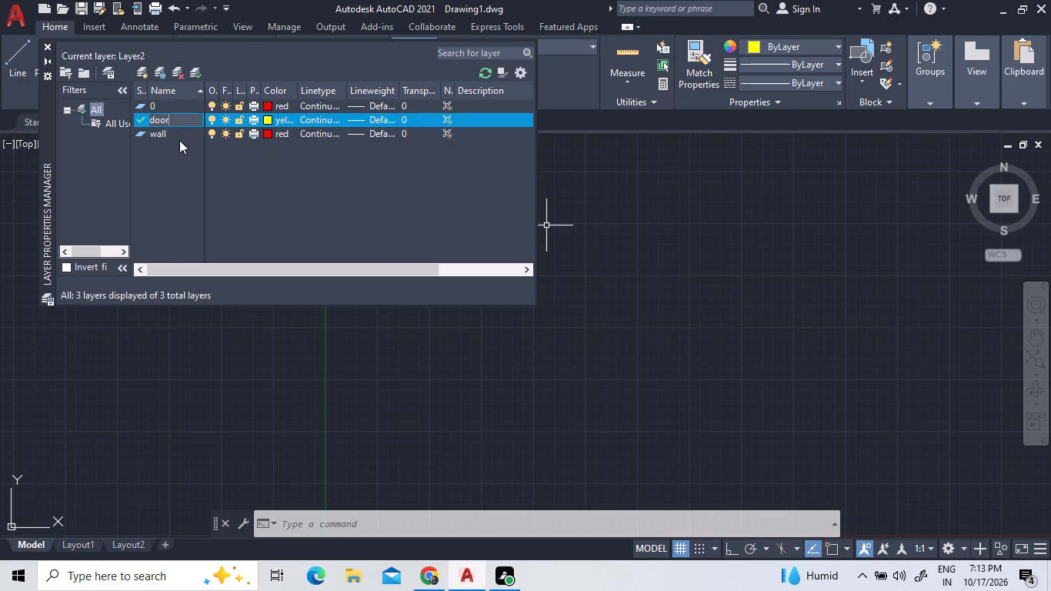
left_click(179, 142)
double_click(179, 142)
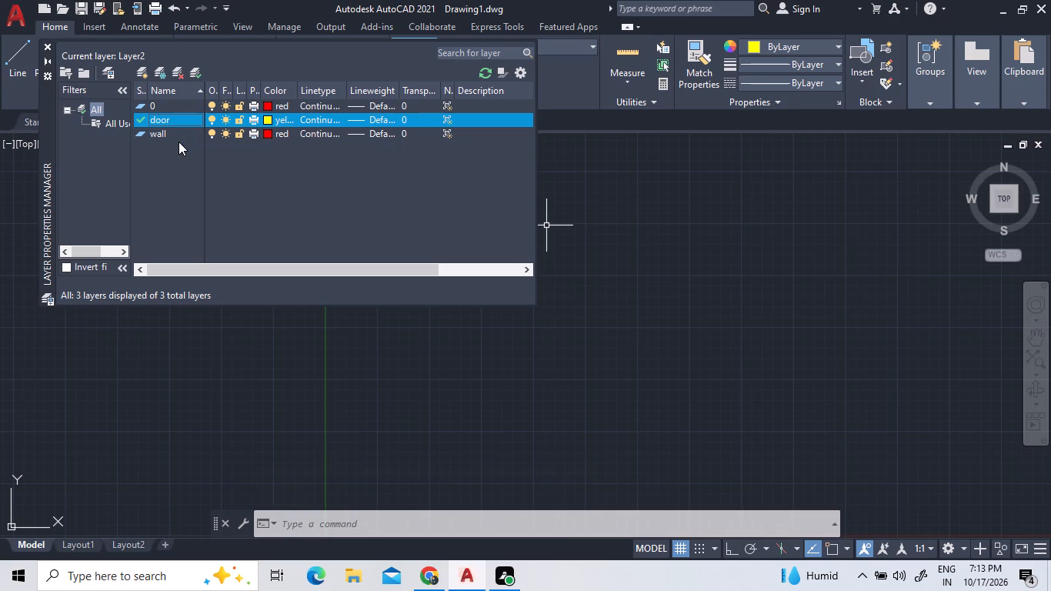
Add a new layer named windows and give it index color 70.
left_click(145, 68)
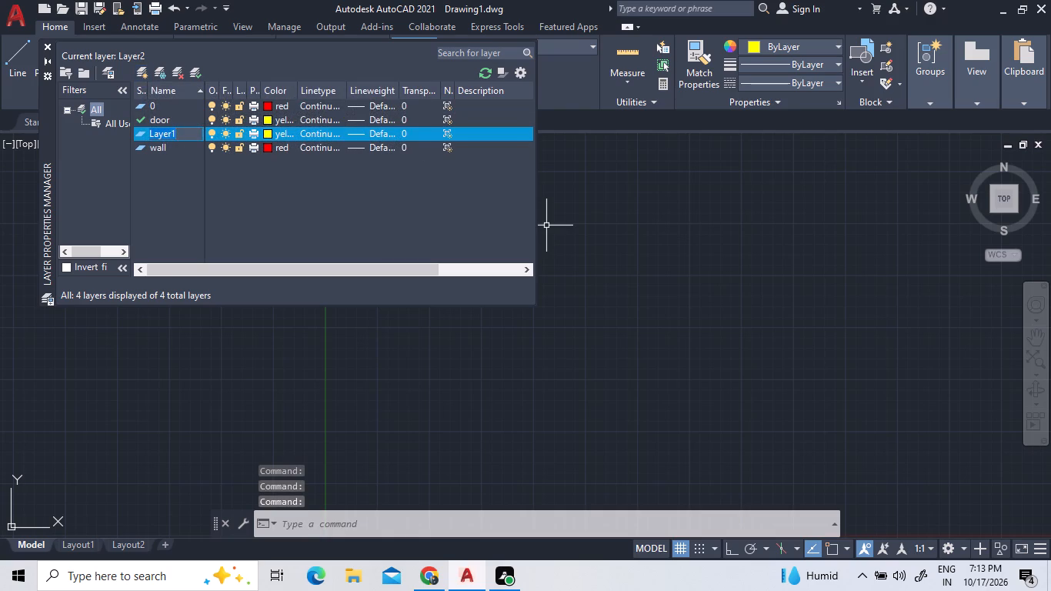
key("w")
type("in")
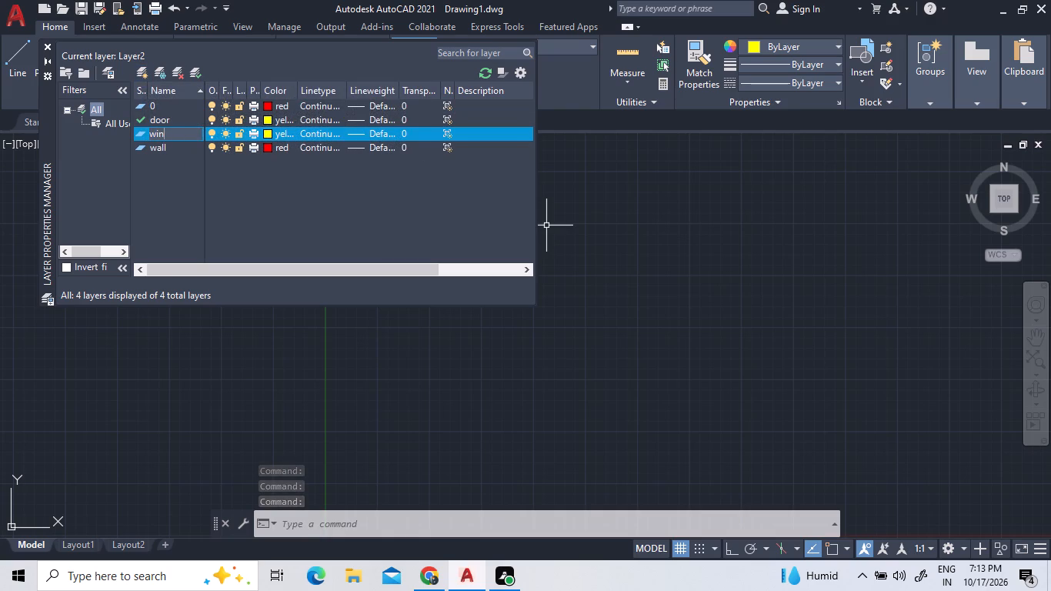
type("dows")
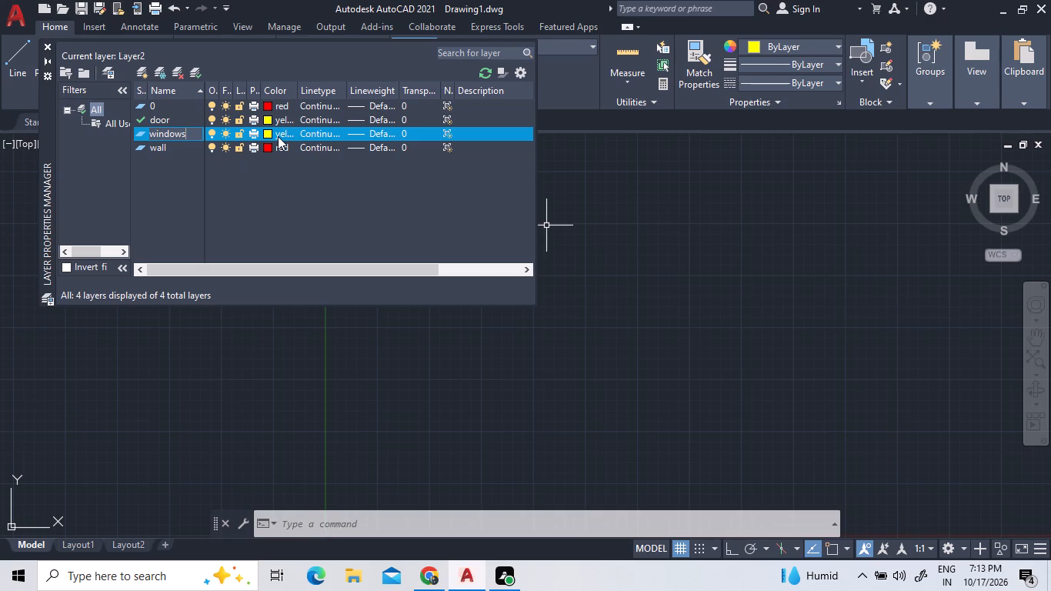
double_click(277, 136)
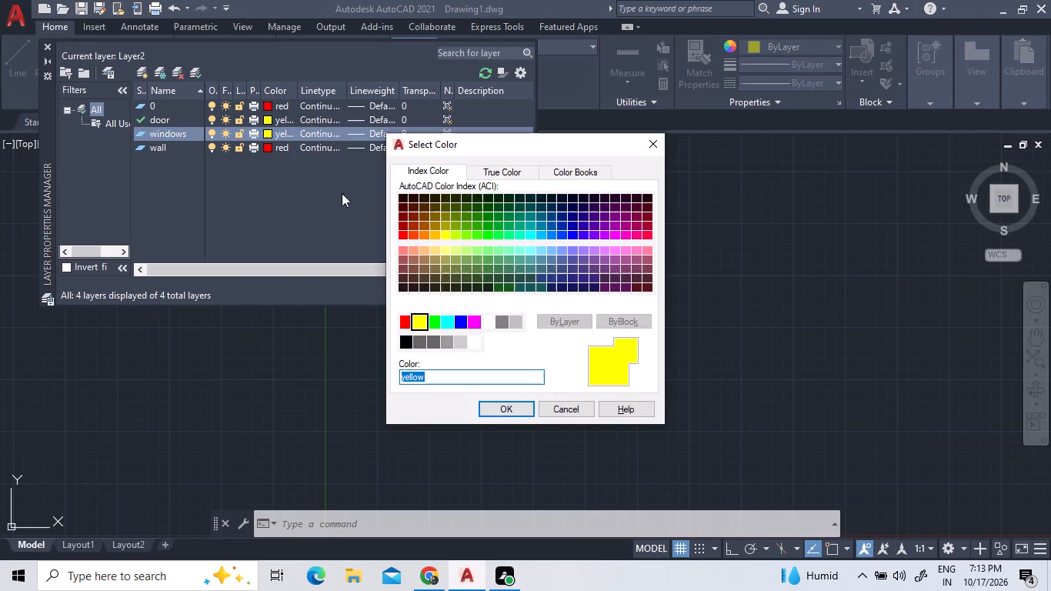
double_click(465, 236)
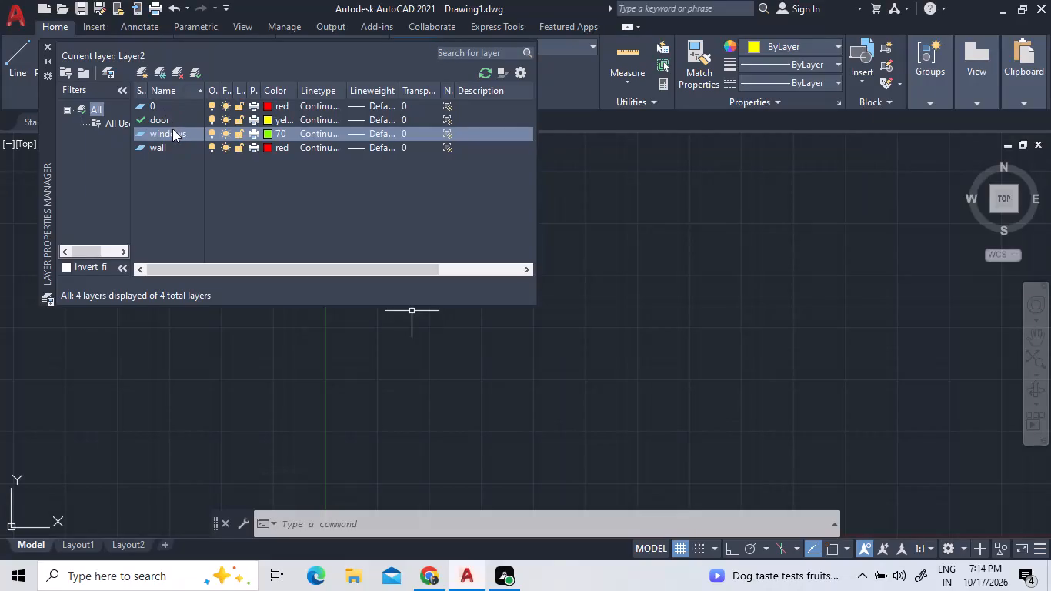
Add a new layer named stair and give it index color 130.
left_click(139, 76)
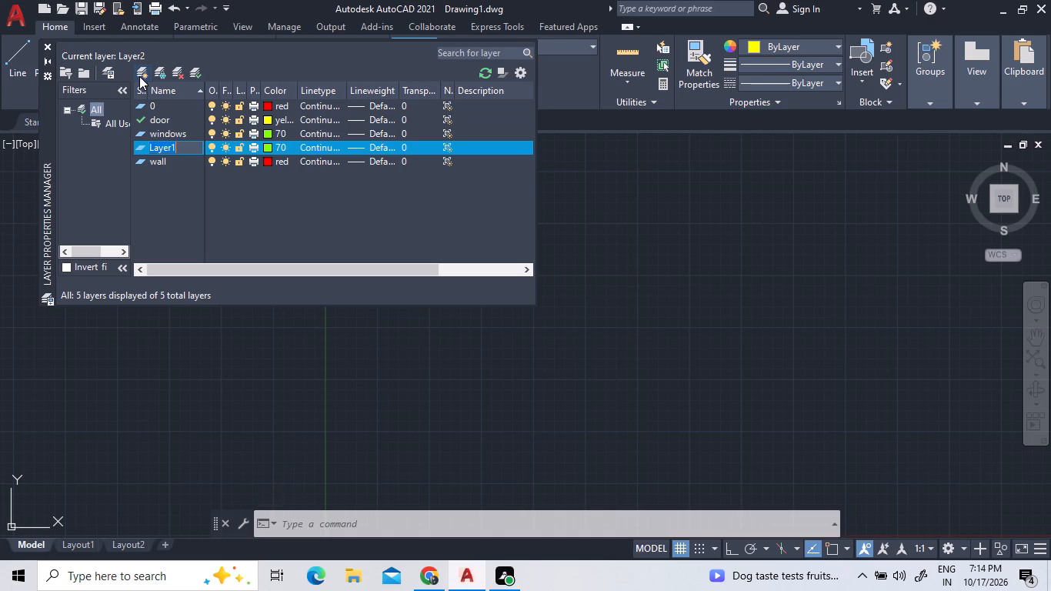
type("stair")
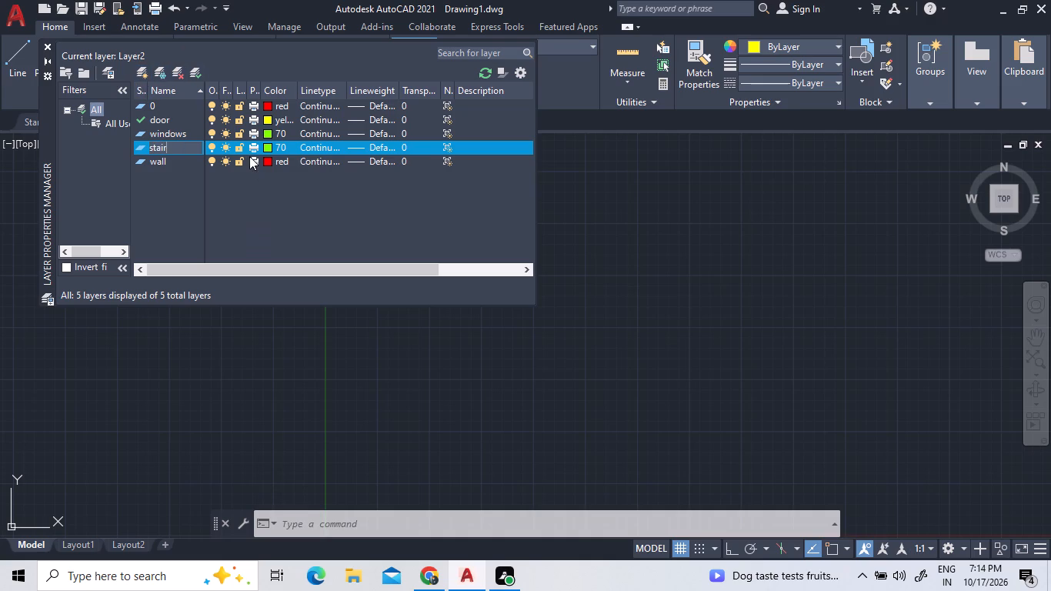
double_click(266, 145)
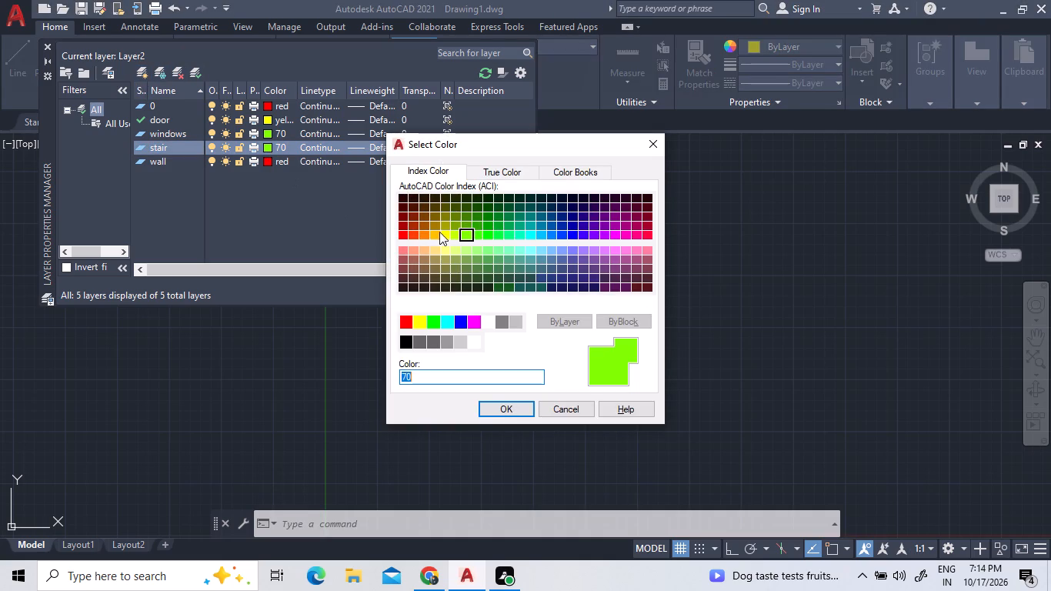
left_click(534, 238)
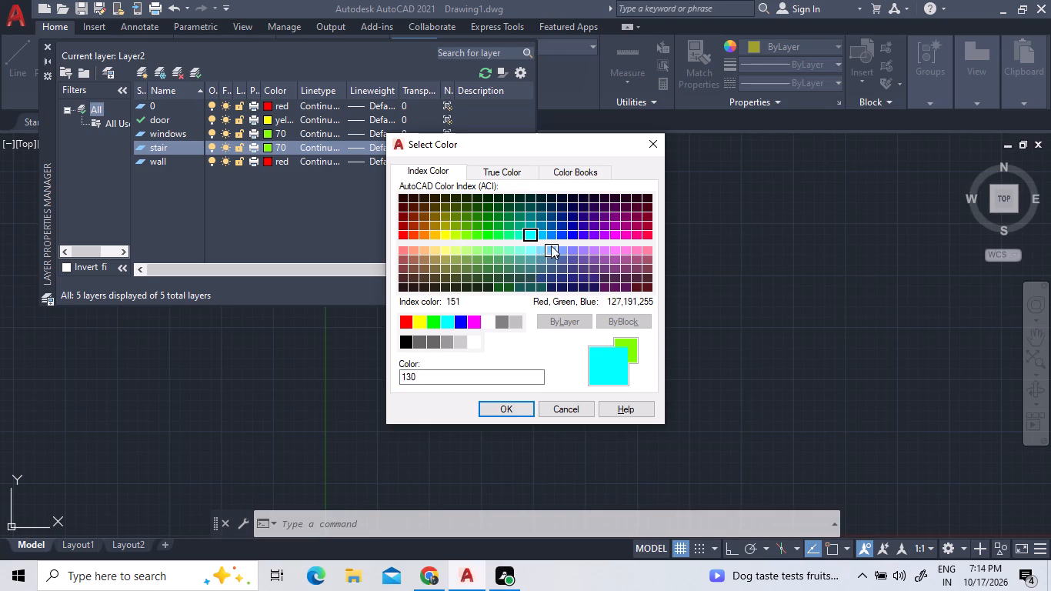
double_click(511, 417)
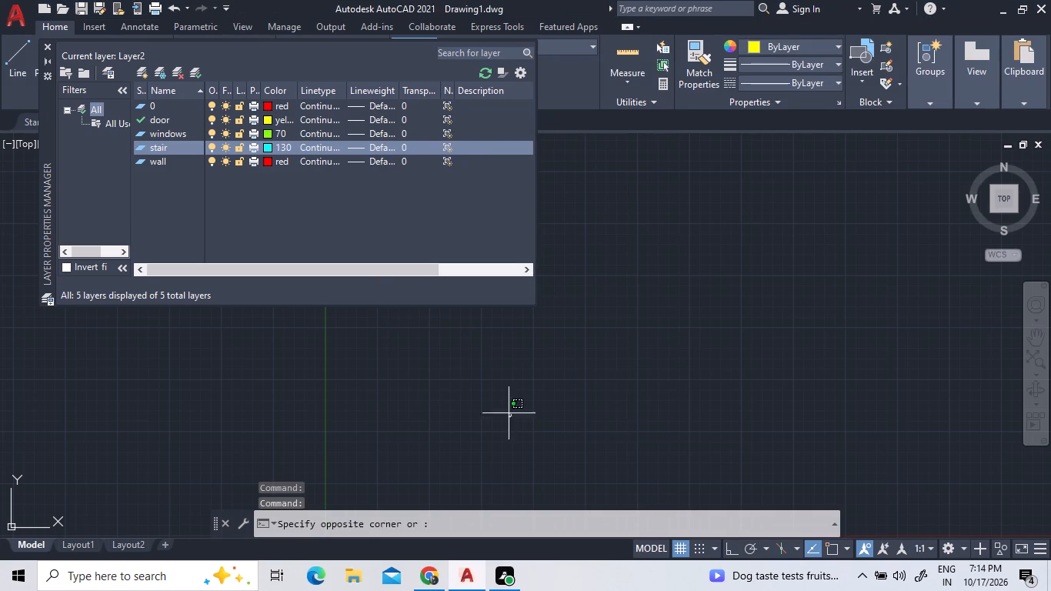
double_click(415, 402)
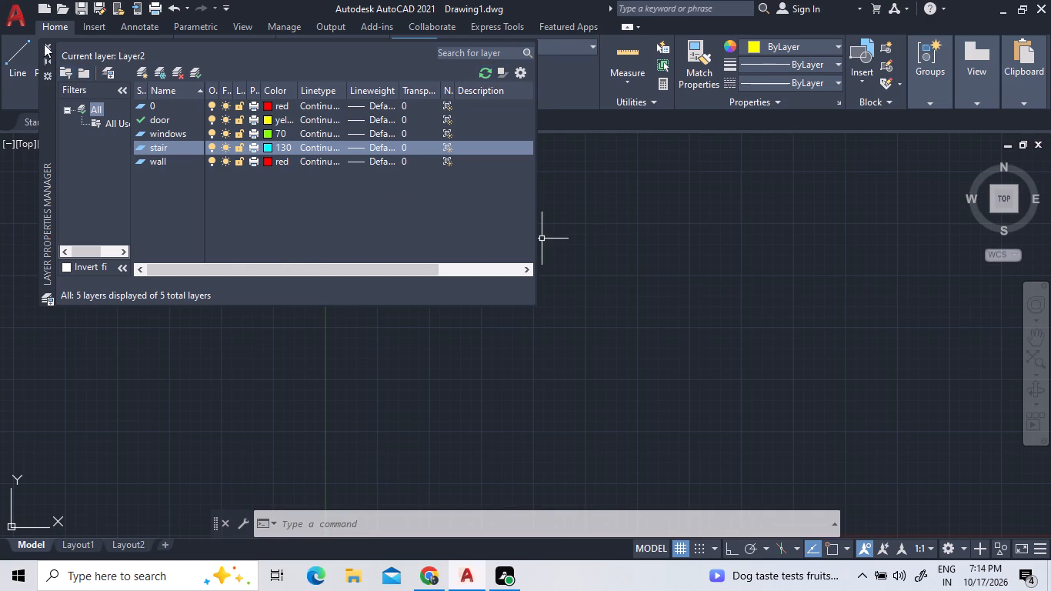
left_click(336, 217)
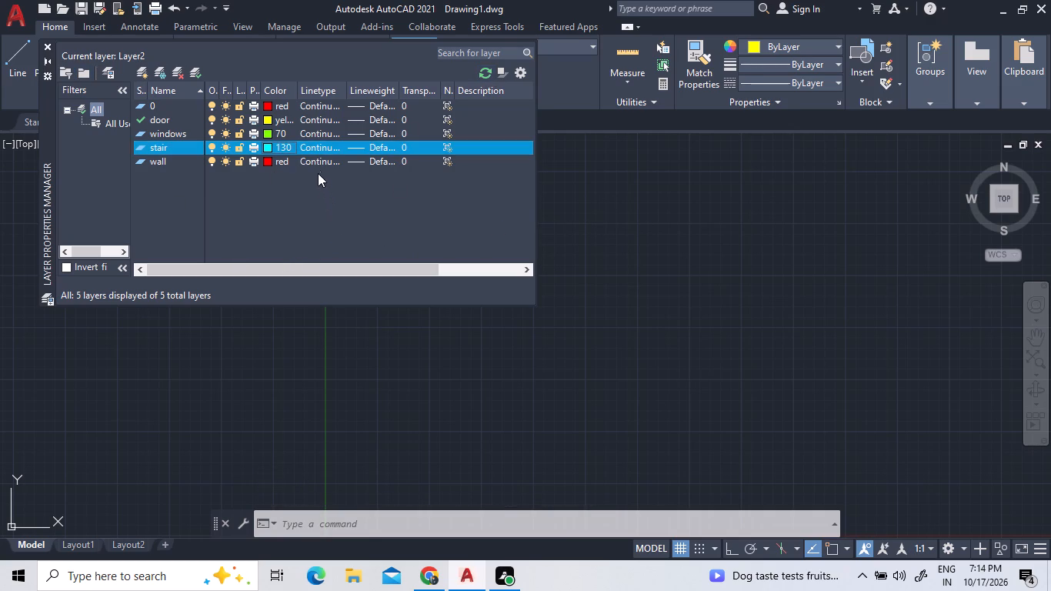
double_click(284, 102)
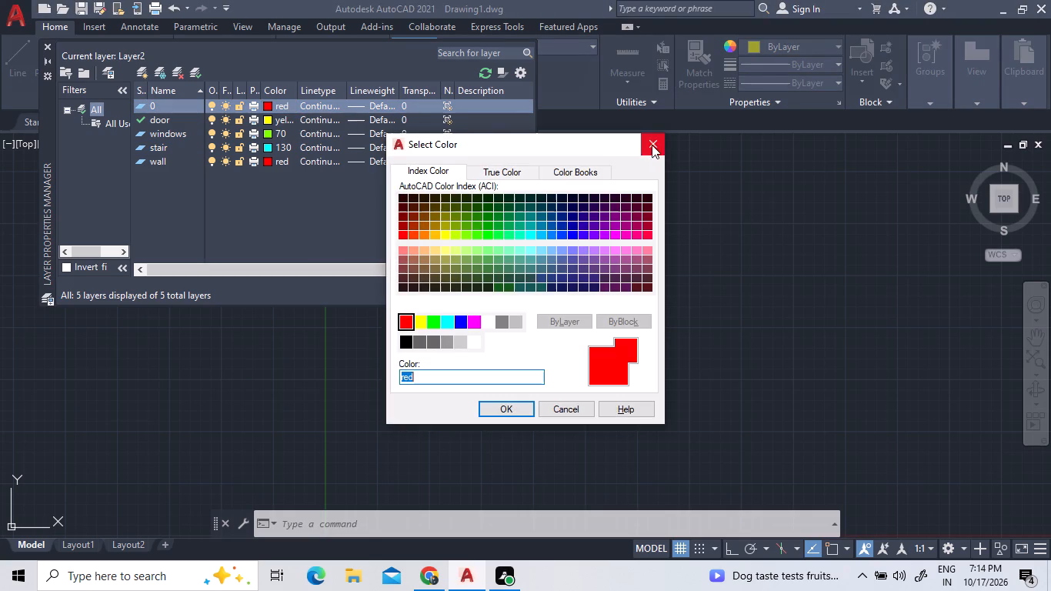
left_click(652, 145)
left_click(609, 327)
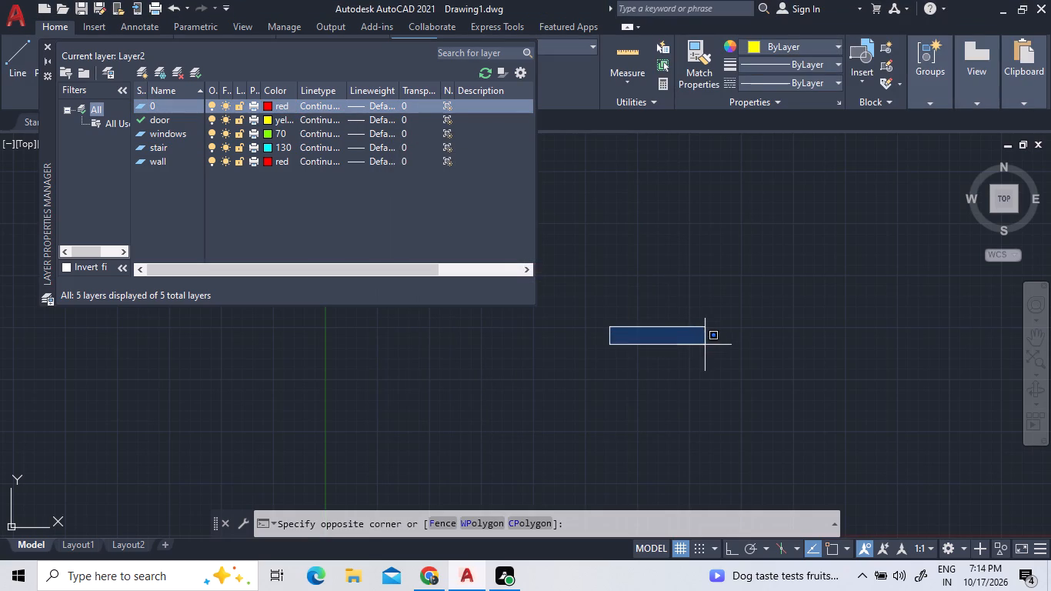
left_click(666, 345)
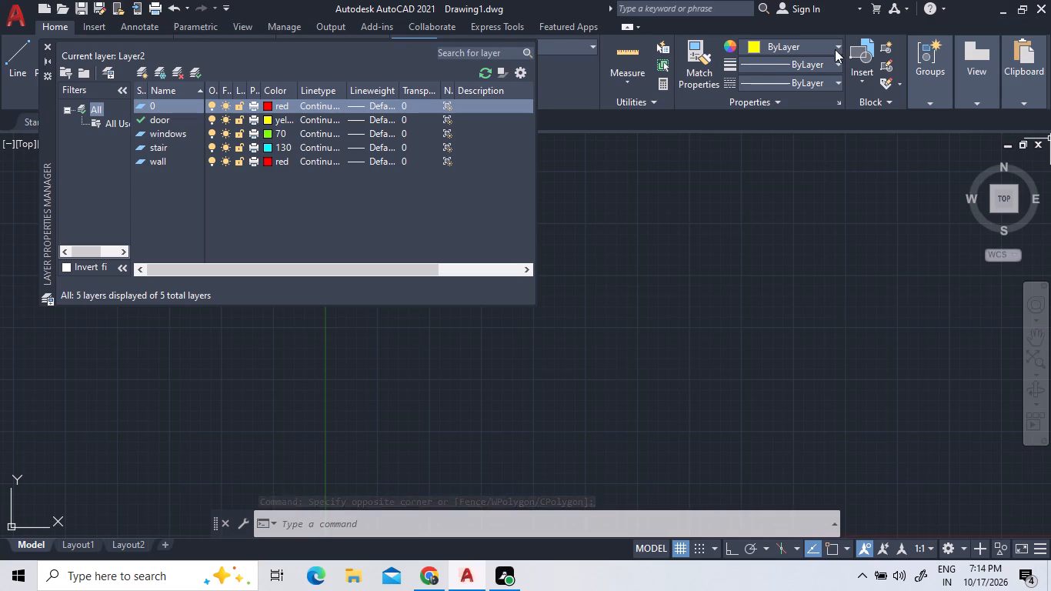
Close the layer manager and make layer 0 the current layer.
left_click(46, 44)
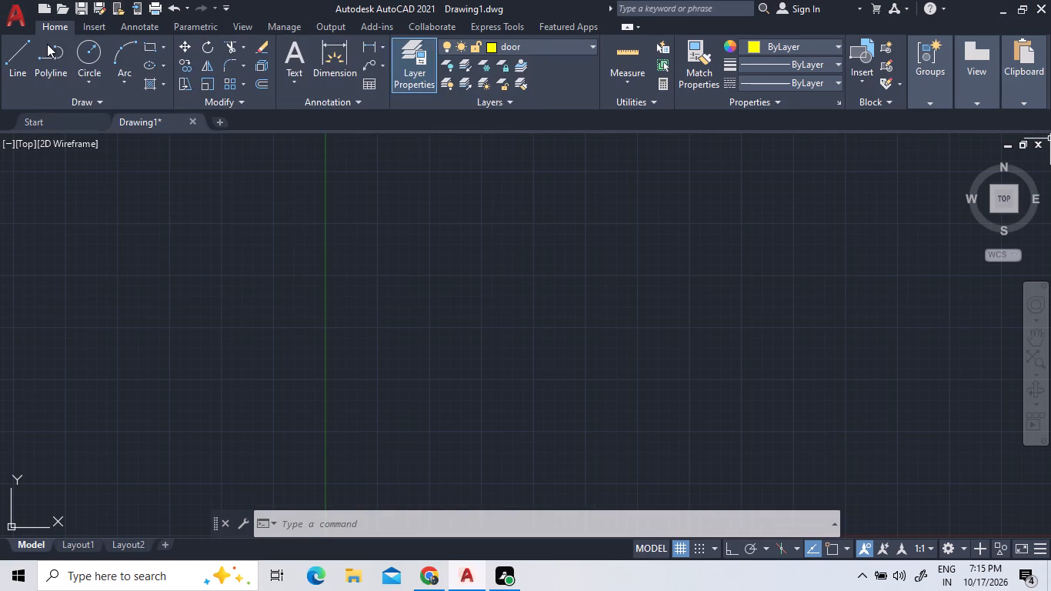
left_click(572, 48)
double_click(569, 64)
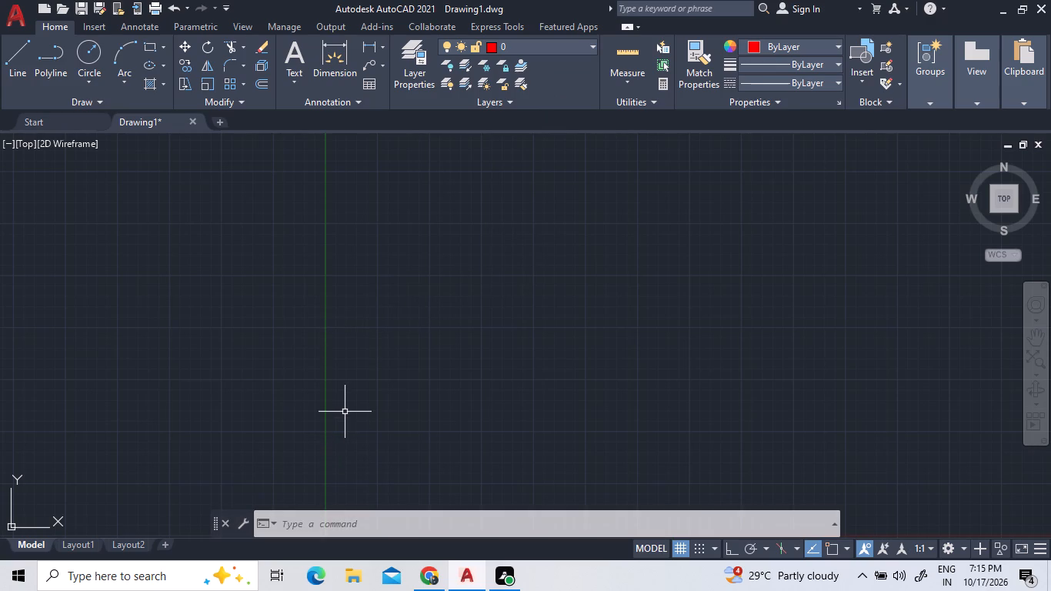
Draw a single 55' horizontal line on layer 0 with Ortho mode on, and end the Line command.
key("l")
key("Return")
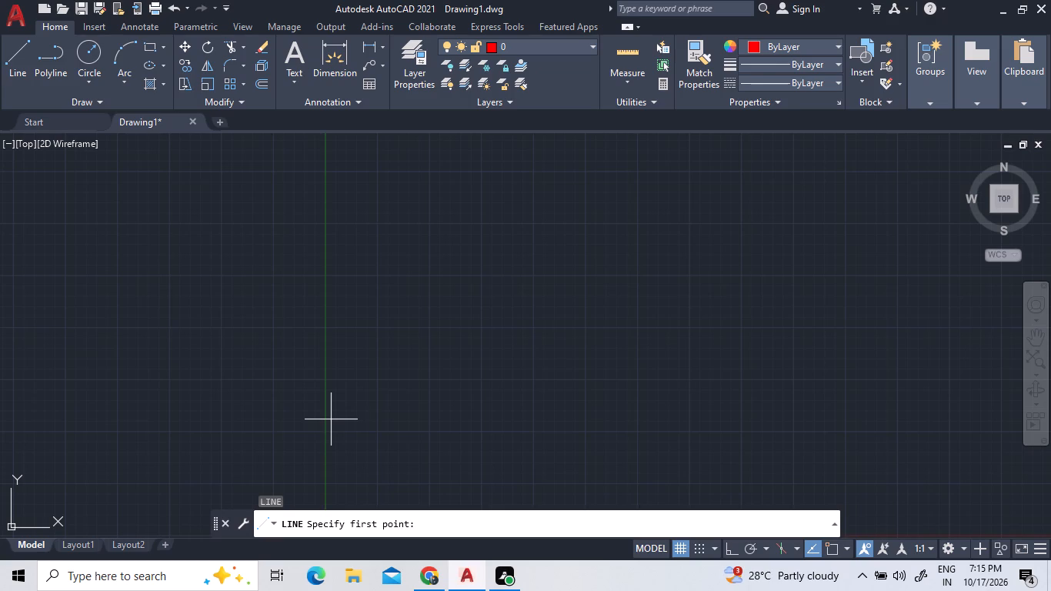
left_click(409, 436)
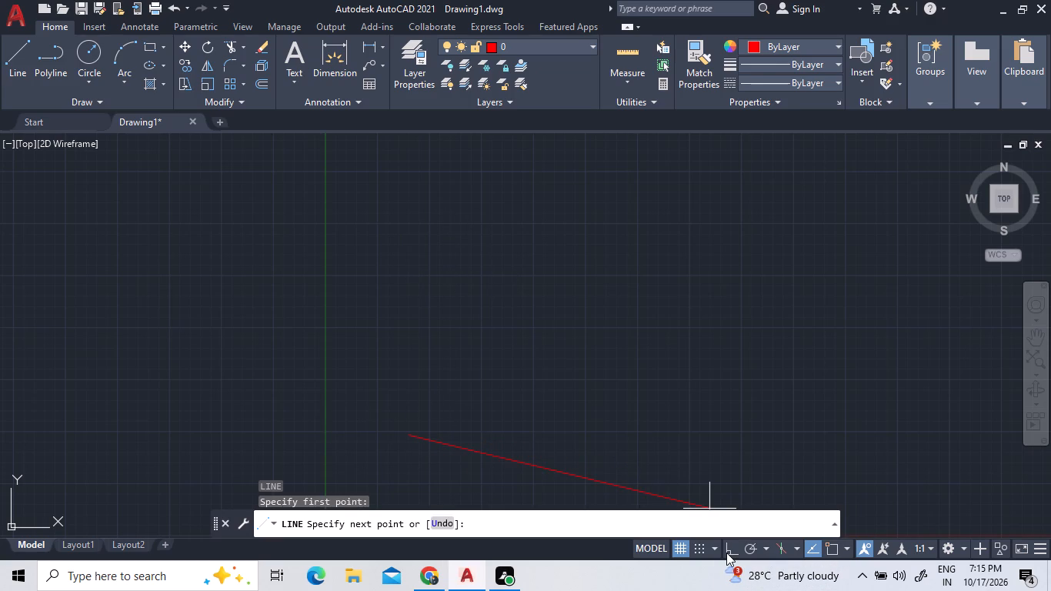
left_click(726, 553)
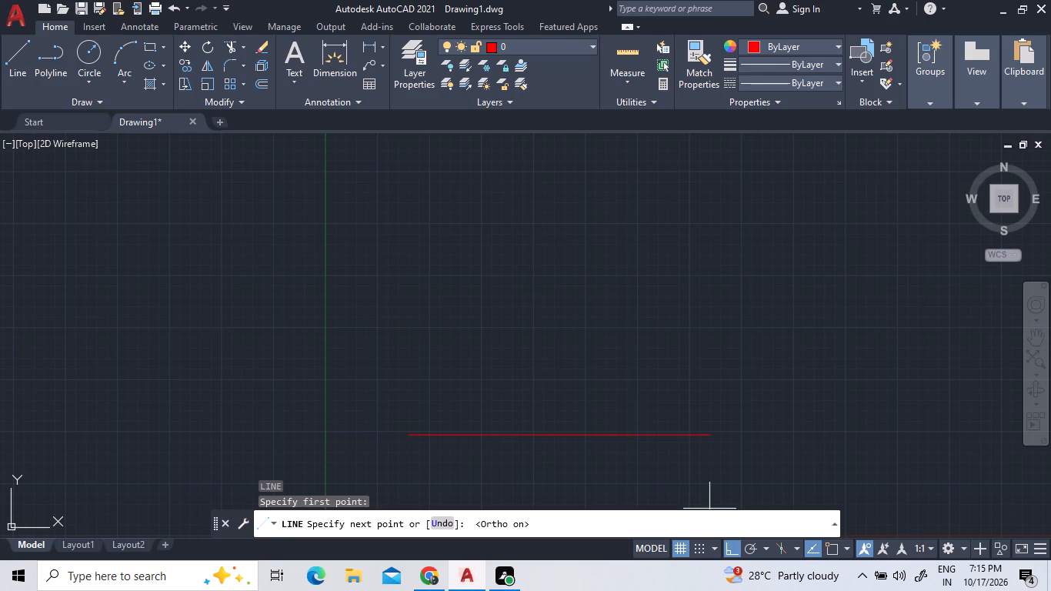
type("55'")
key("Return")
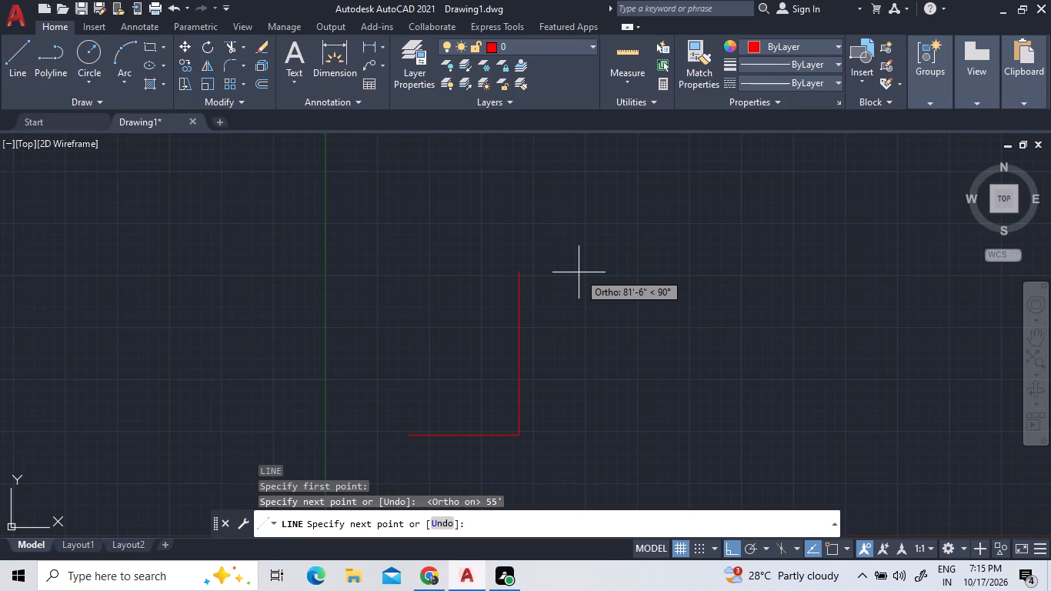
key("F1")
key("Escape")
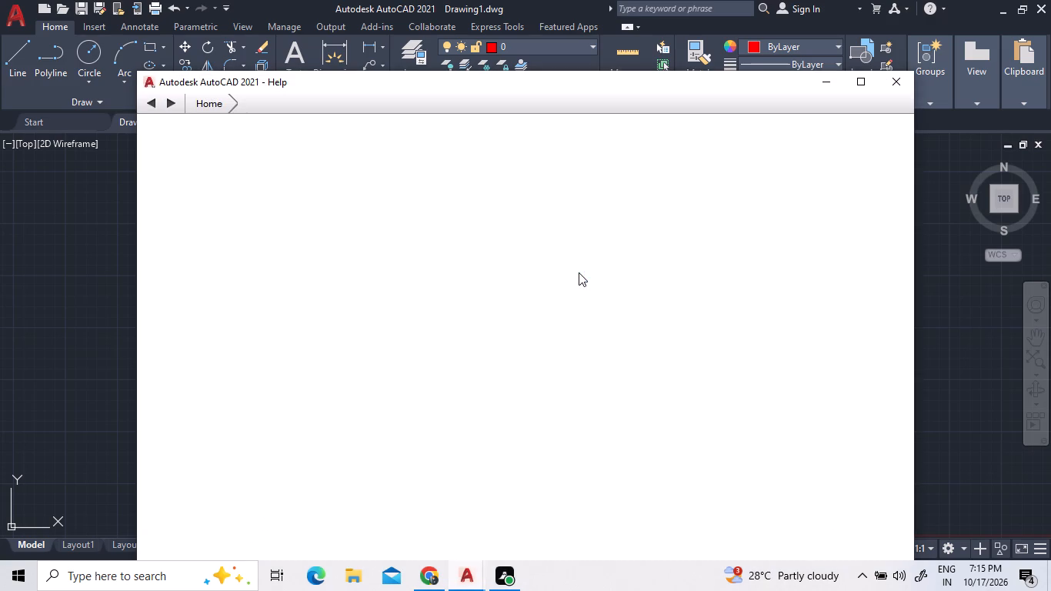
left_click(900, 78)
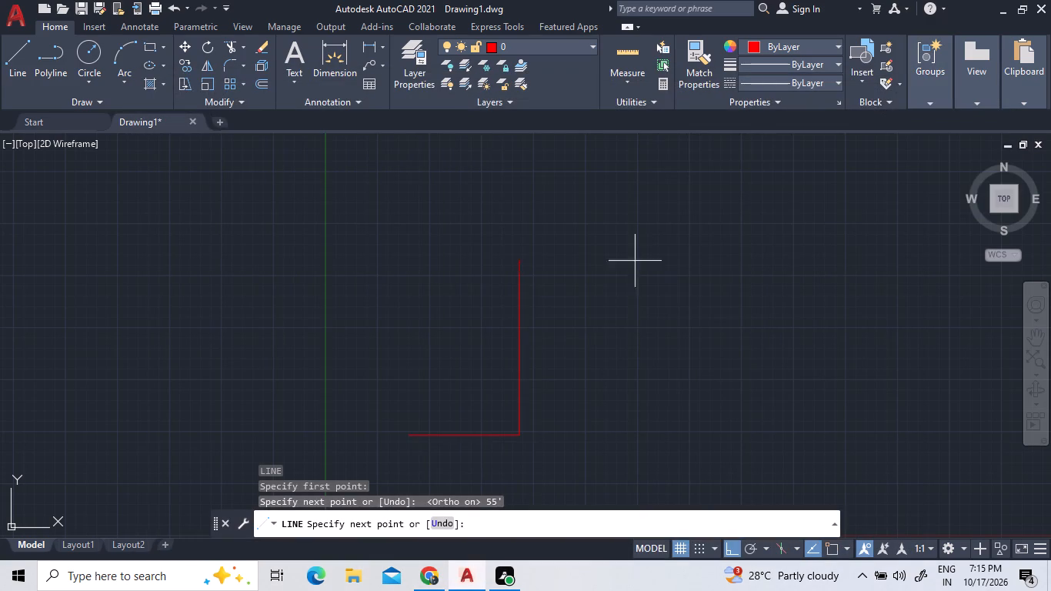
right_click(524, 420)
left_click(555, 257)
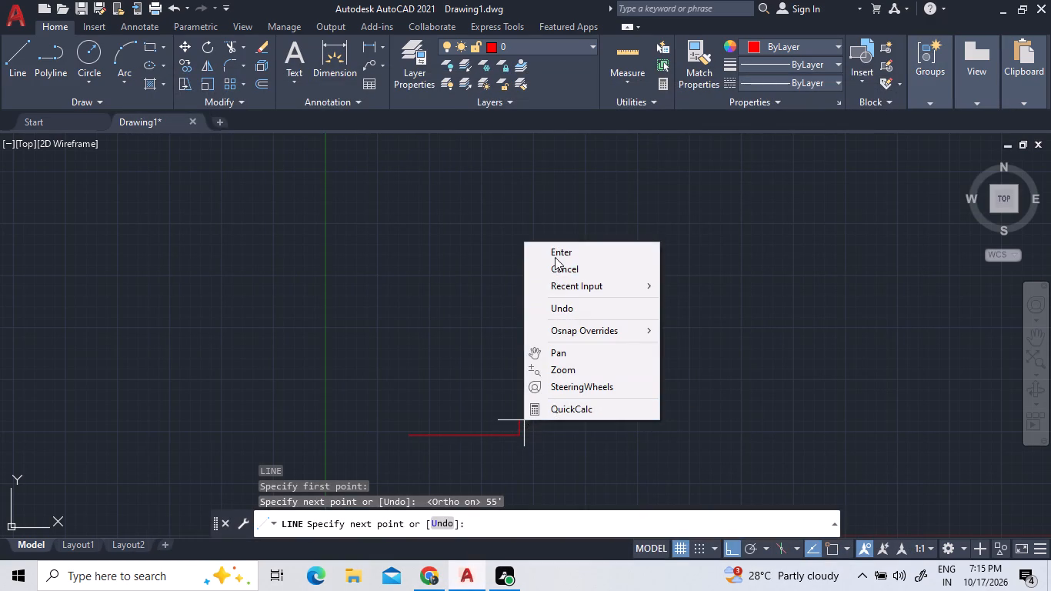
Delete the 55' horizontal line.
left_click(548, 457)
left_click(399, 352)
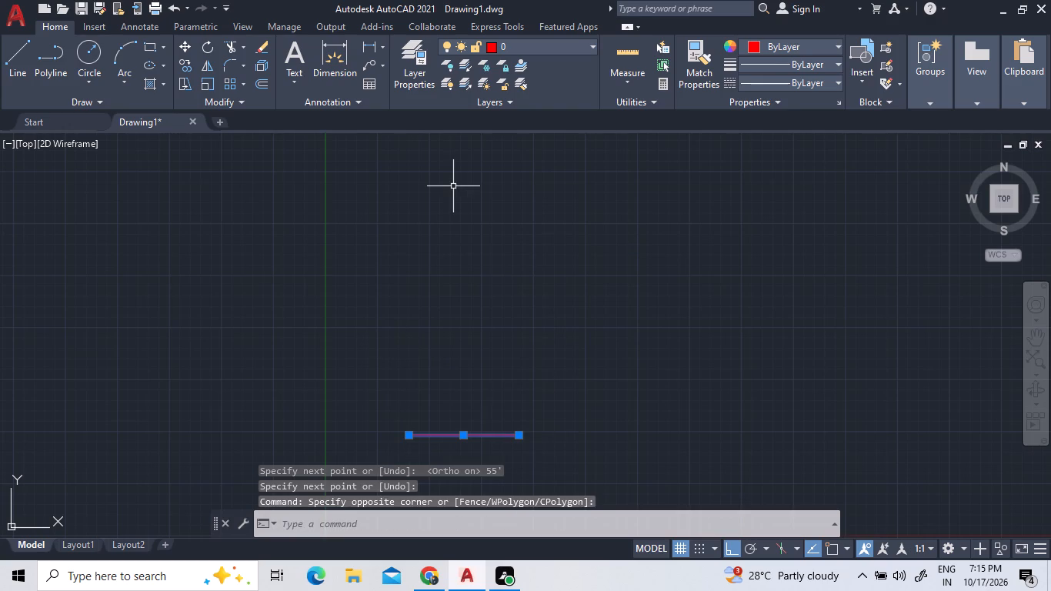
key("Delete")
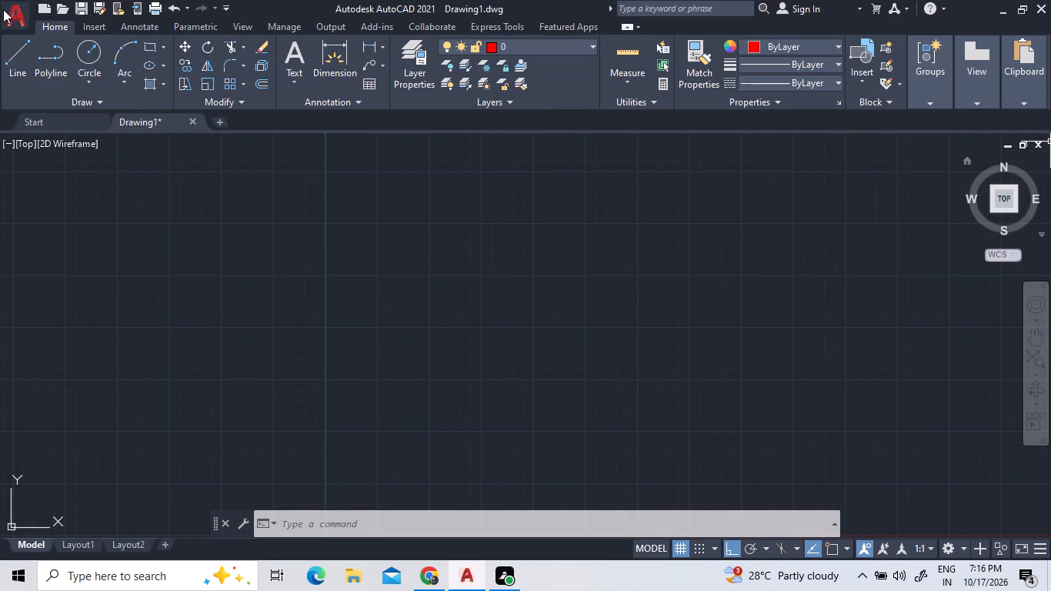
Start a new line near the lower part of the drawing area and draw a 14'4" horizontal segment to the right.
left_click(24, 55)
left_click(309, 449)
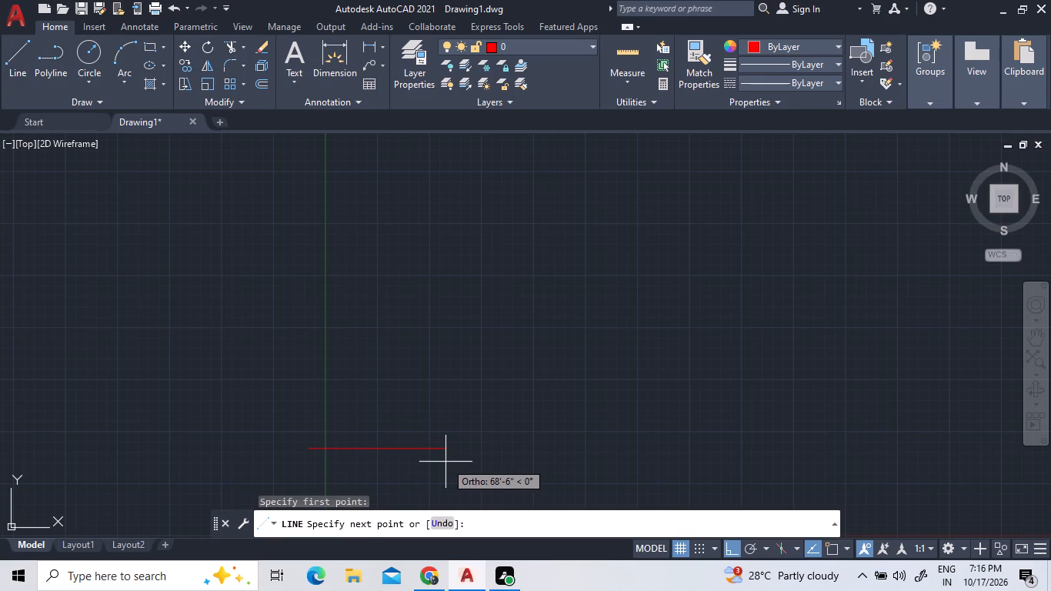
type("14'")
key("4")
key("shift+quotedbl")
key("Return")
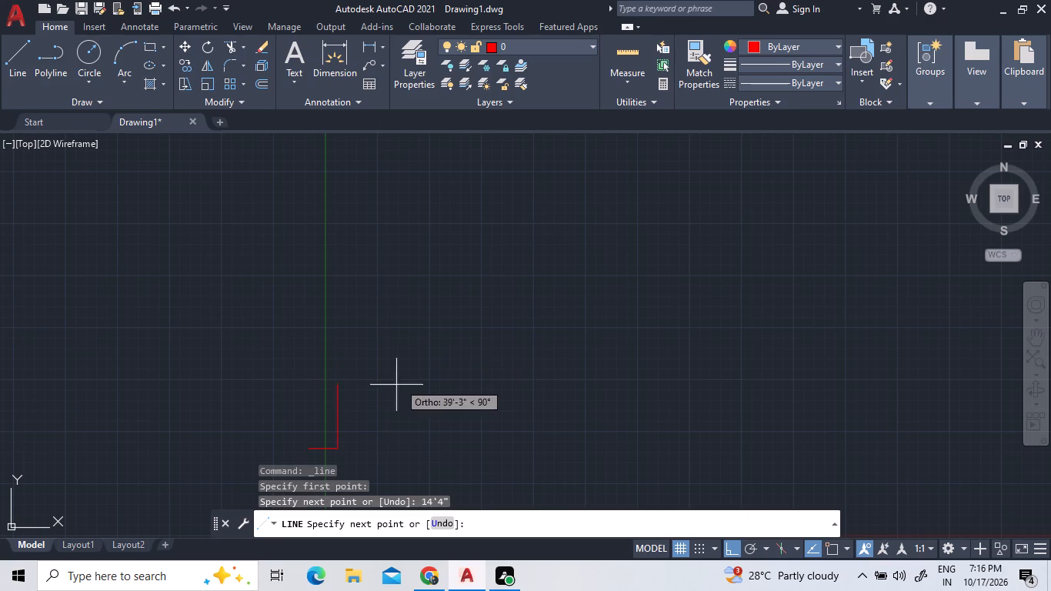
Continue the line with a 5' horizontal segment to the right and end the Line command.
scroll(333, 465, "up", 2)
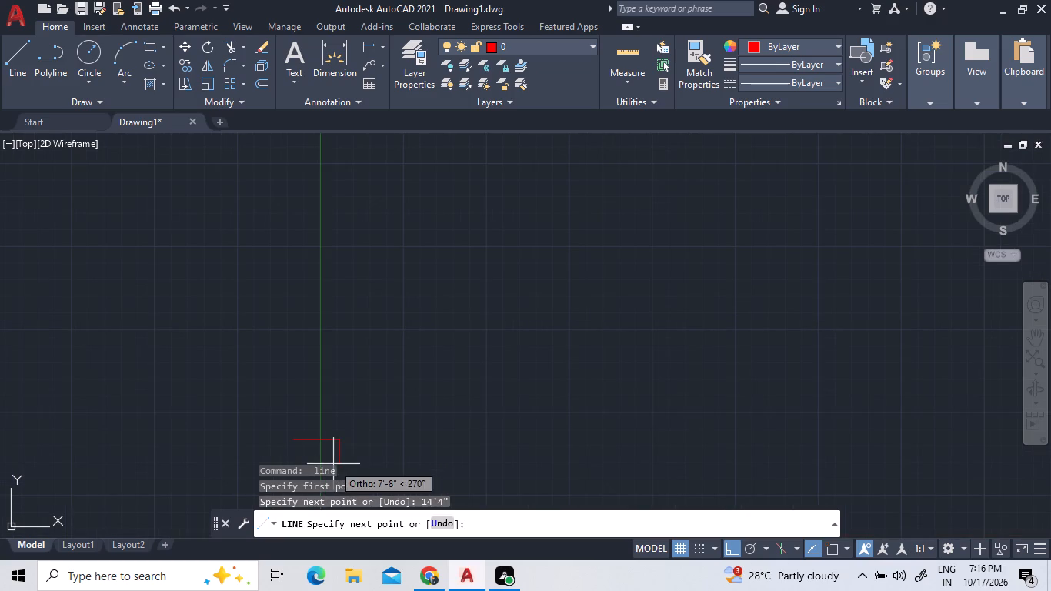
scroll(333, 439, "down", 6)
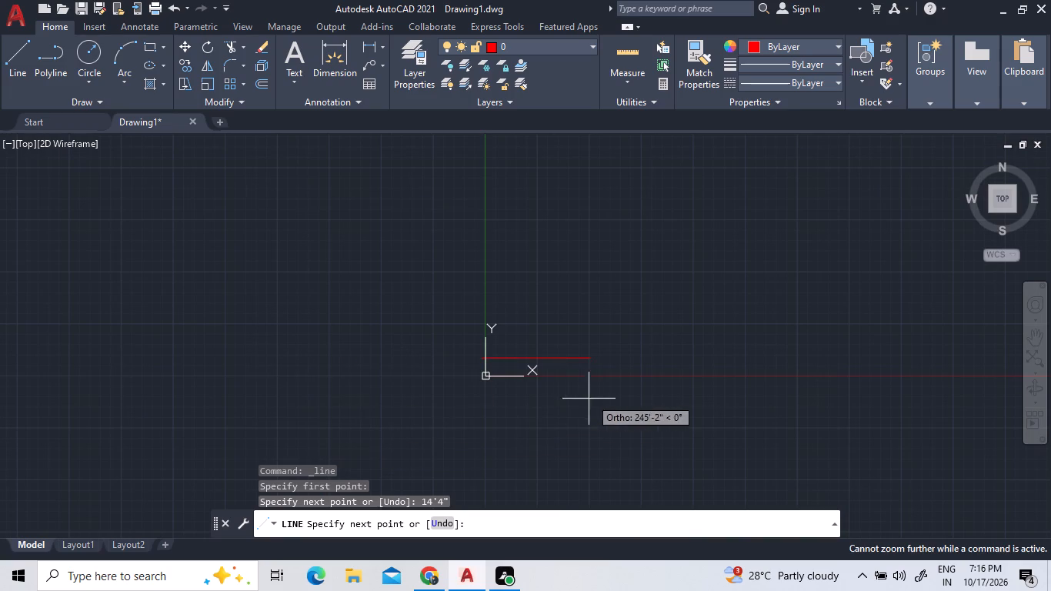
scroll(488, 346, "up", 2)
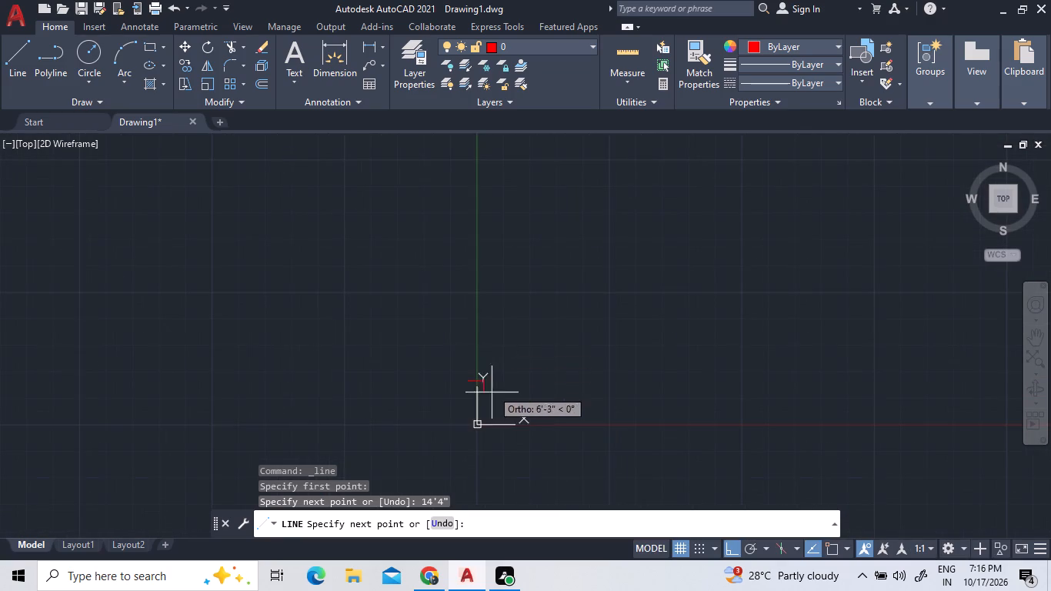
scroll(490, 422, "up", 3)
scroll(446, 332, "up", 2)
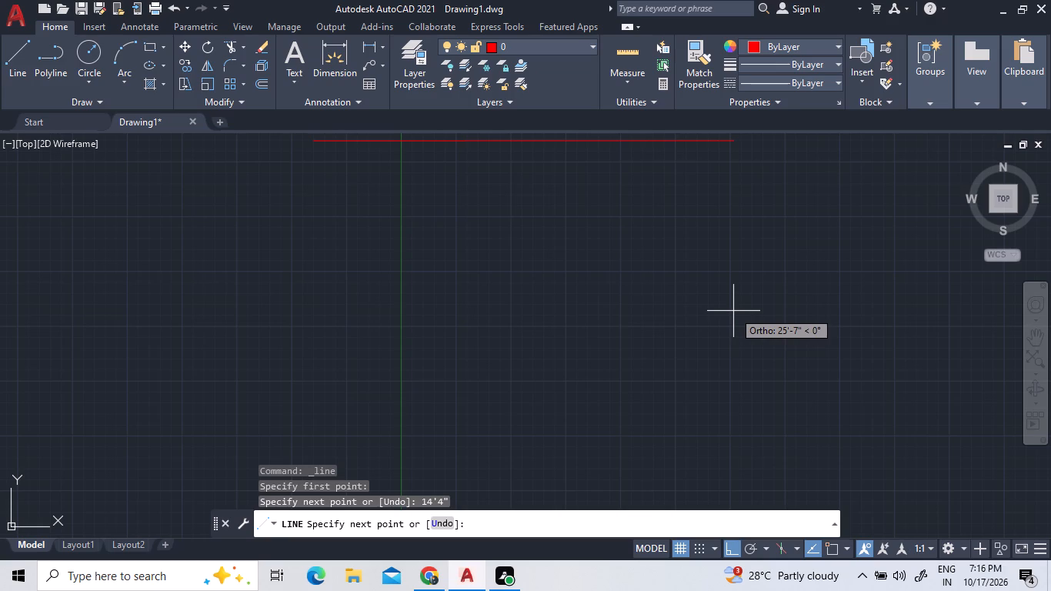
key("5")
key("apostrophe")
key("Return")
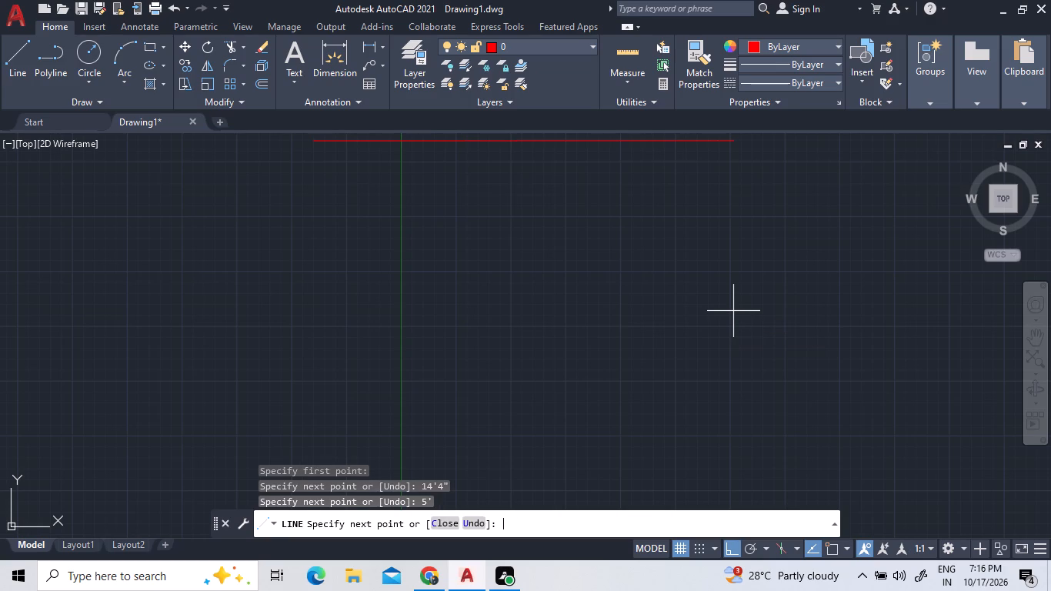
right_click(582, 403)
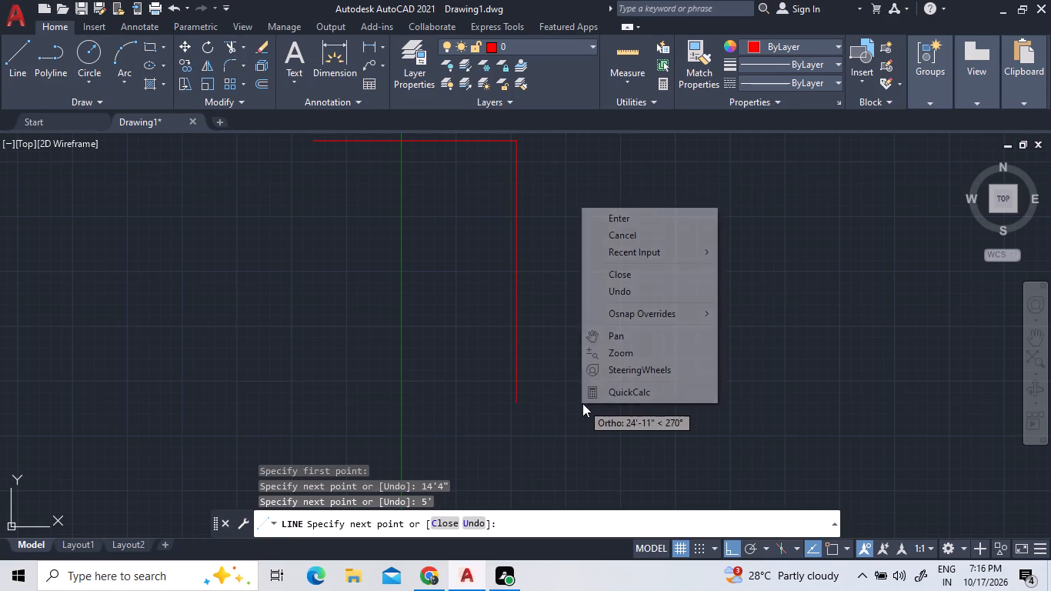
left_click(646, 225)
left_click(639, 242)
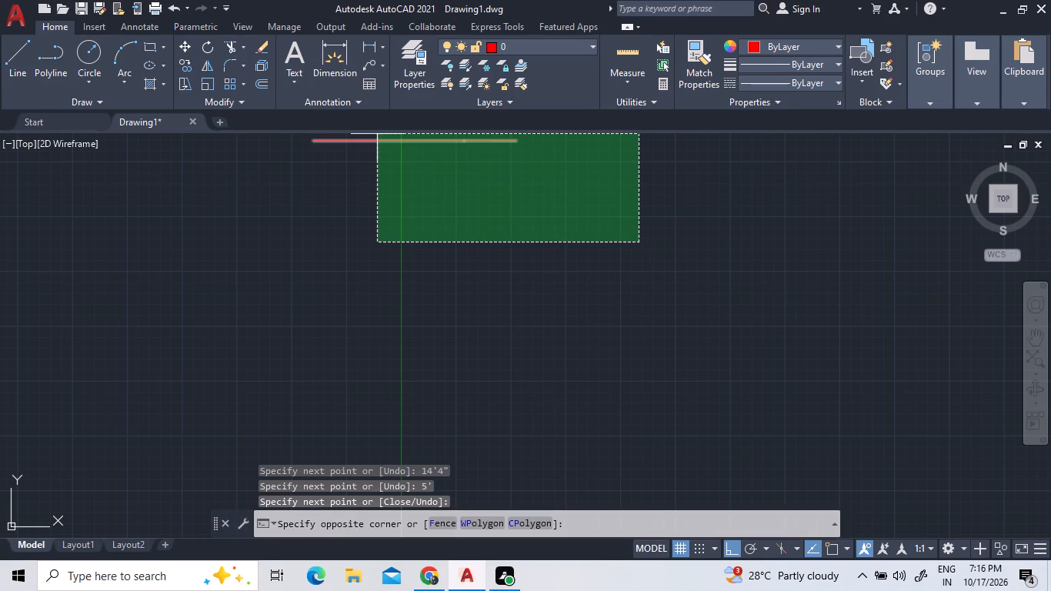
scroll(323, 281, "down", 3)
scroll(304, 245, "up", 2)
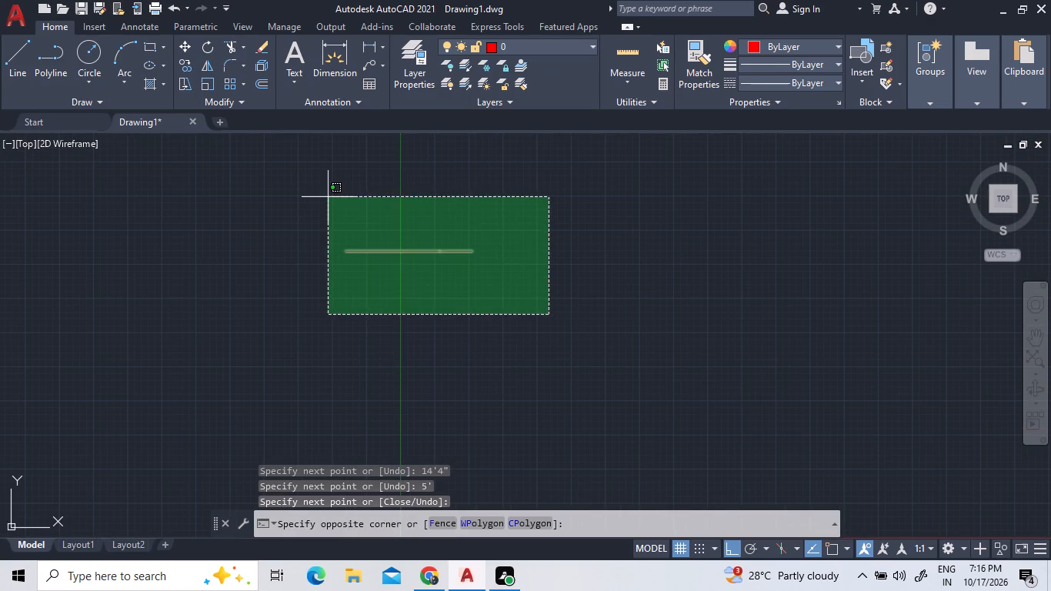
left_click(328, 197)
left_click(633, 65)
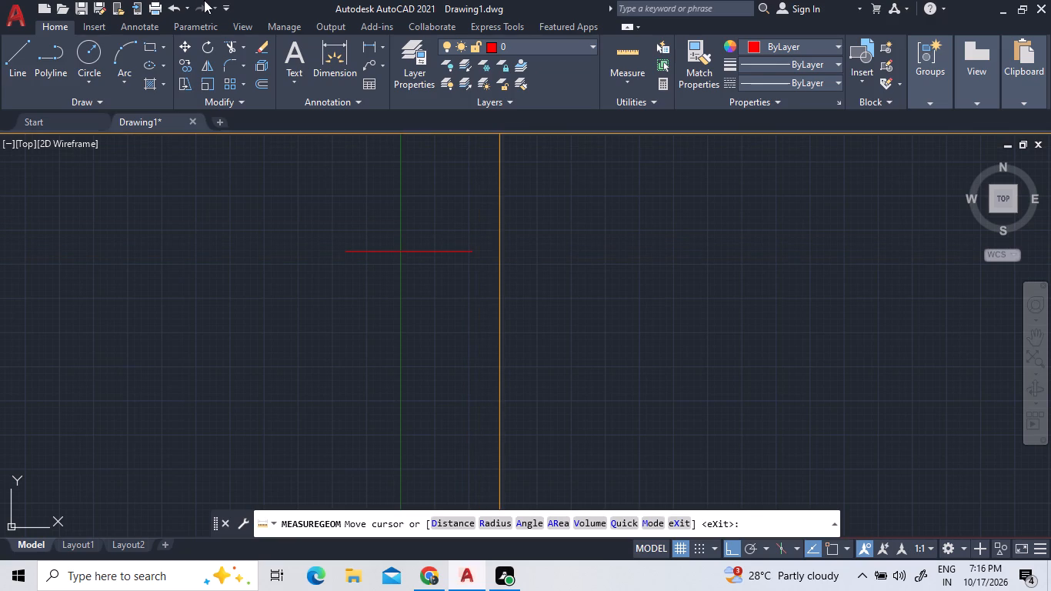
With object snap on, draw a new line from the free end of the 5' segment, 12'4" to the right and 12'4" down.
left_click(25, 56)
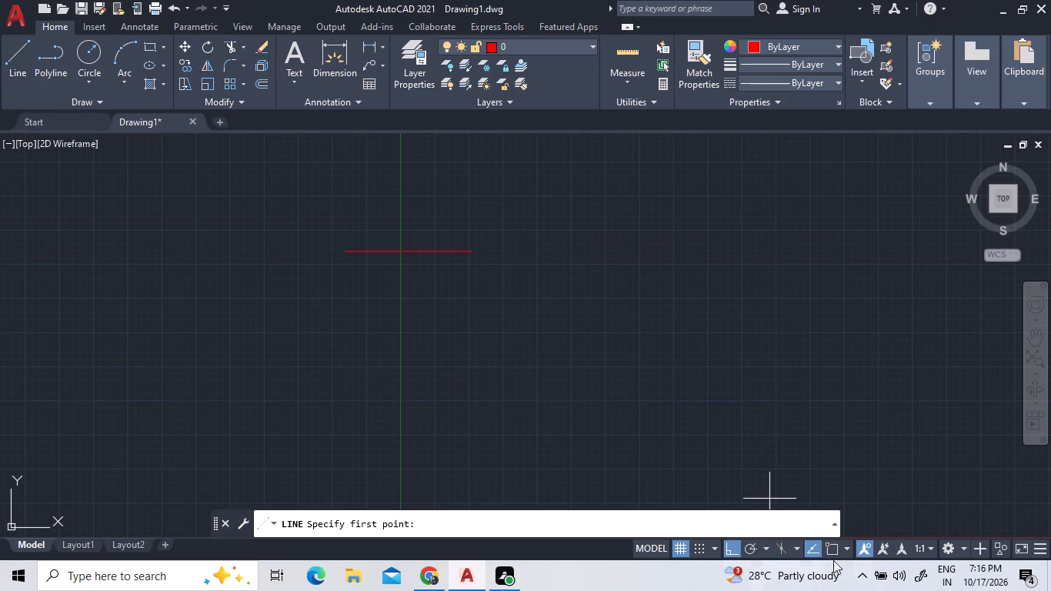
left_click(831, 552)
left_click(473, 251)
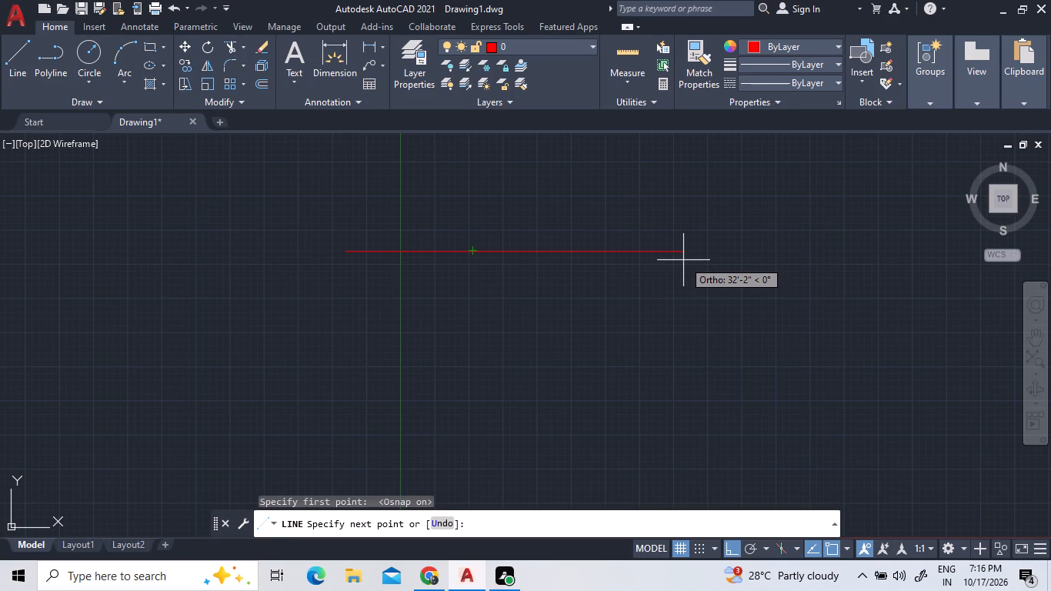
type("12'")
type("4\"")
key("Return")
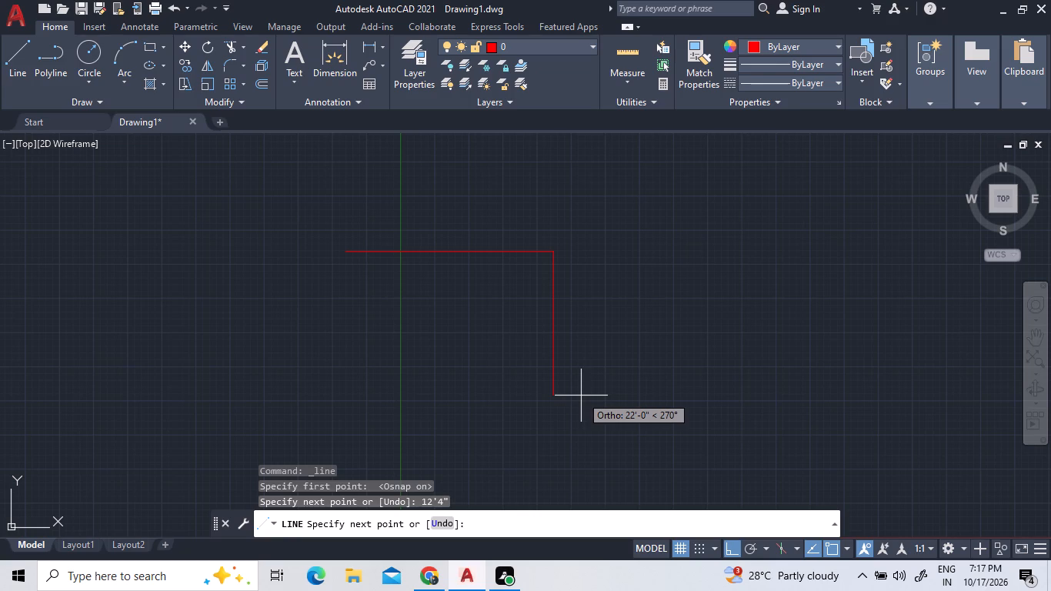
type("12'4\"")
key("Return")
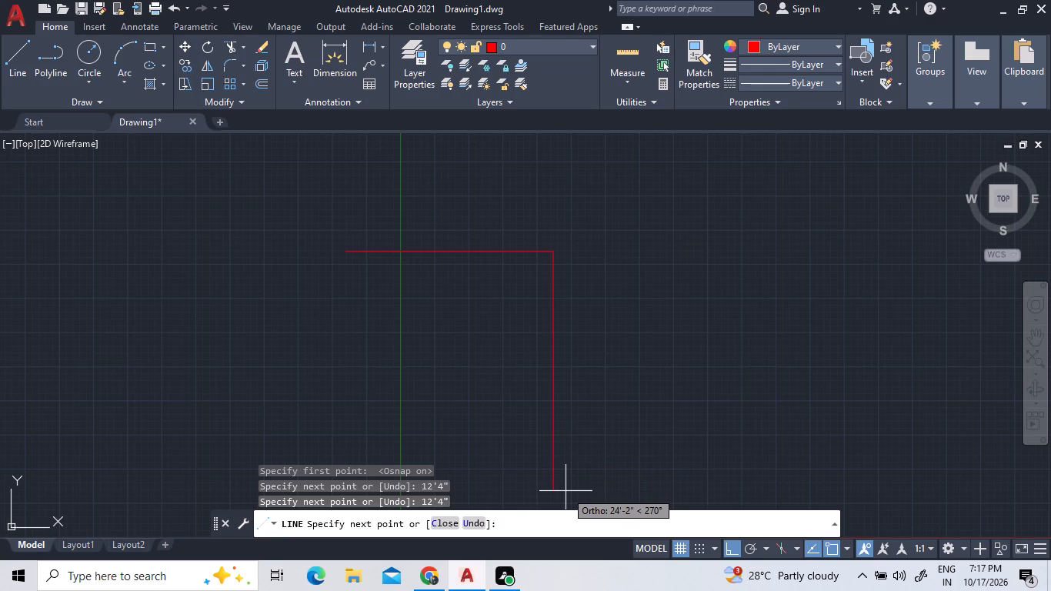
Continue the line straight down with consecutive segments of 8', 8'6" and 4'6".
type("8'")
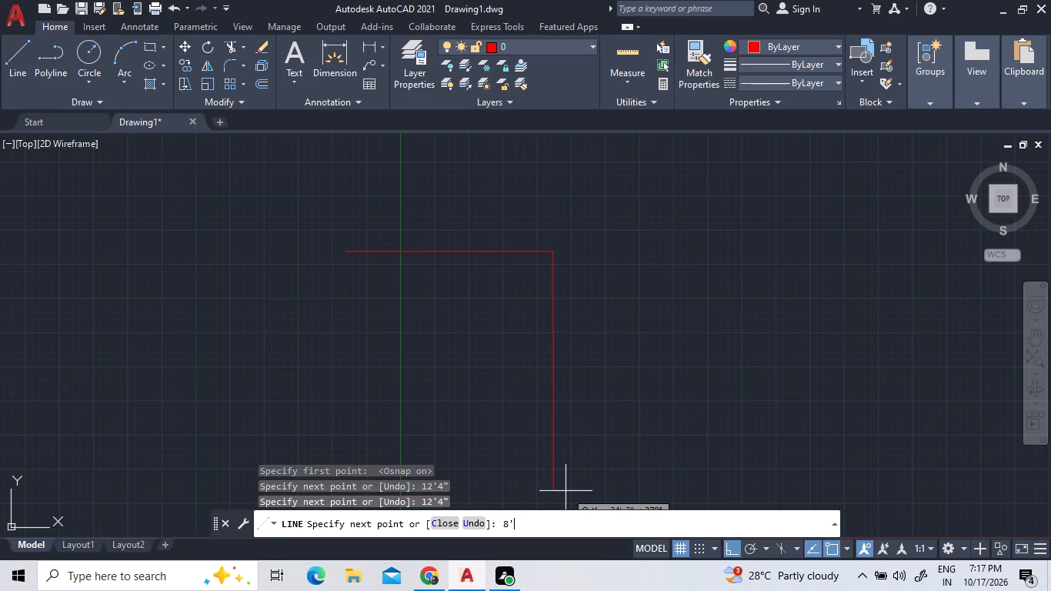
key("Return")
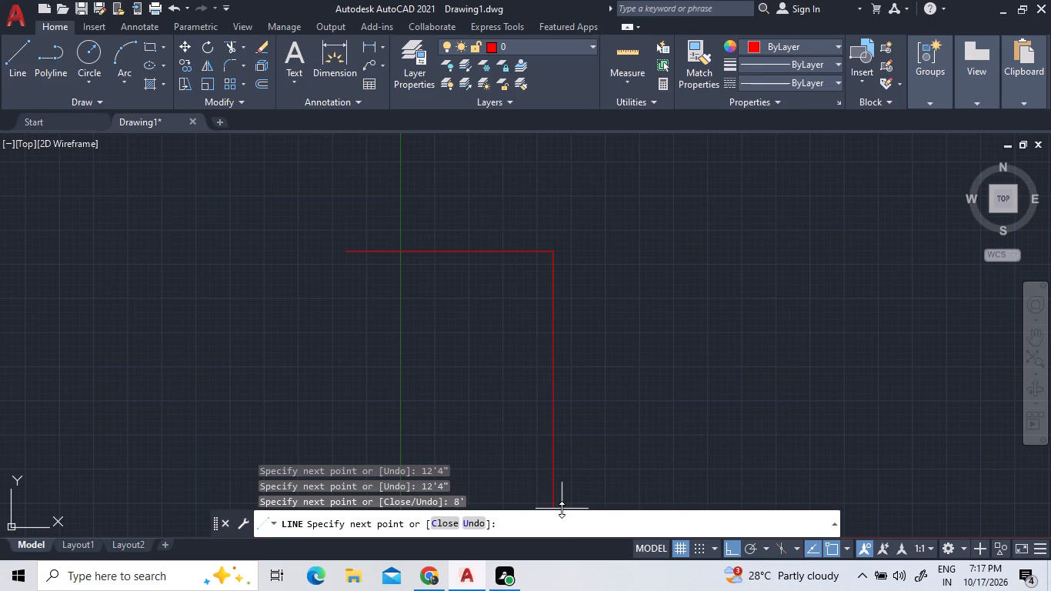
type("8'")
type("6\"")
key("Return")
scroll(560, 458, "down", 1)
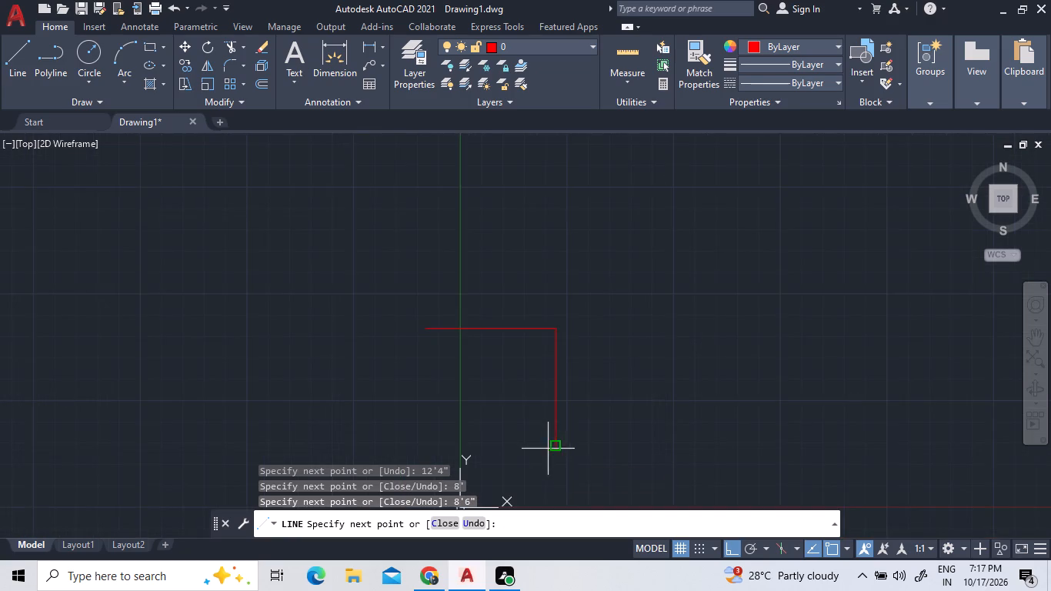
scroll(545, 446, "down", 1)
scroll(554, 490, "up", 1)
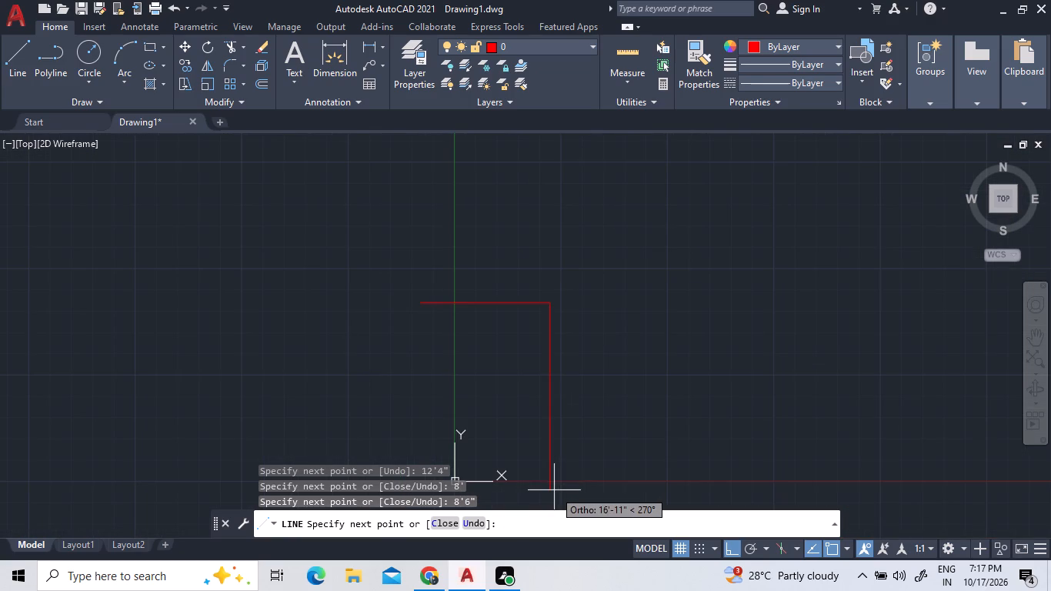
type("4'6")
key("shift+quotedbl")
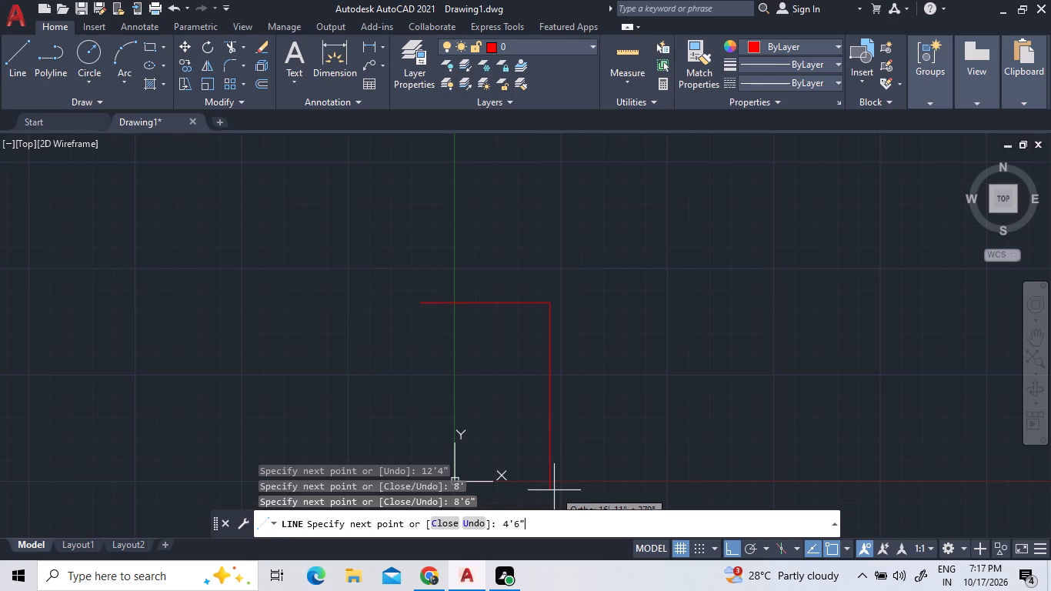
key("Return")
Continue the line with an 11'6" segment down and an 11'6" segment to the left.
scroll(552, 483, "down", 2)
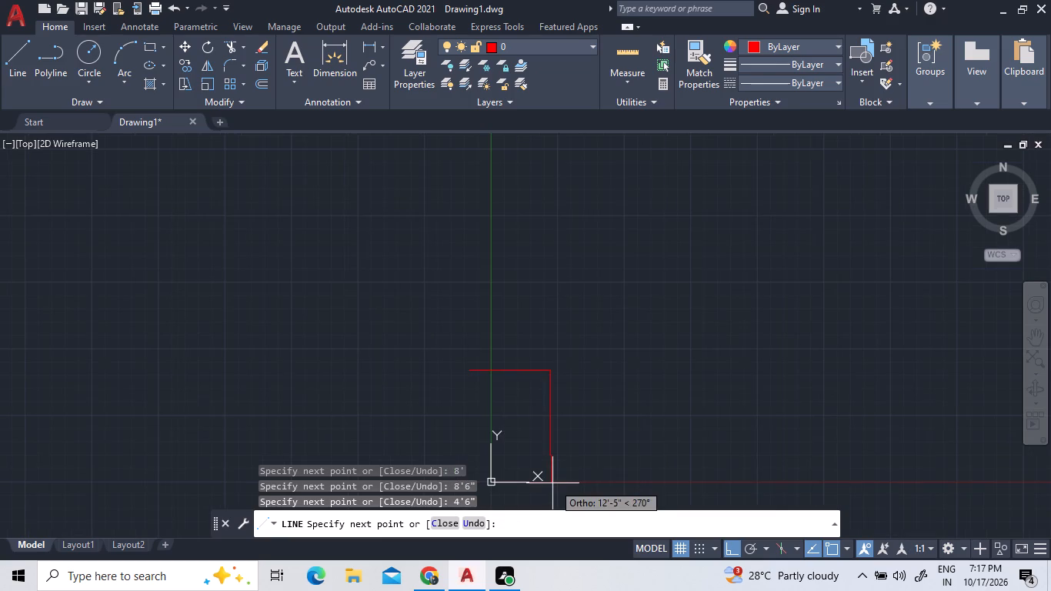
scroll(552, 479, "down", 2)
scroll(544, 504, "up", 4)
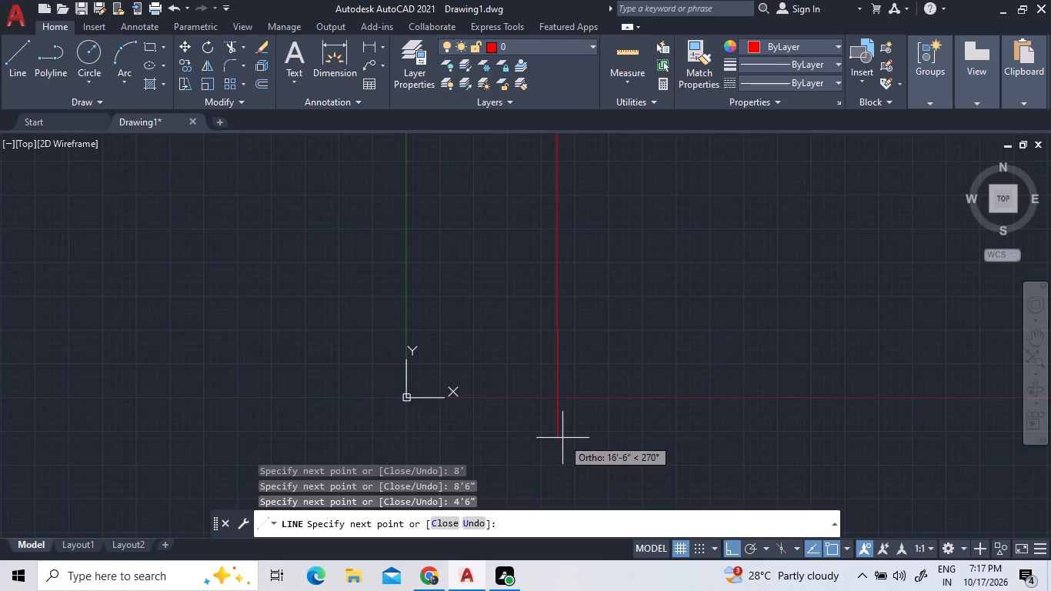
type("11")
type("'6\"")
key("Return")
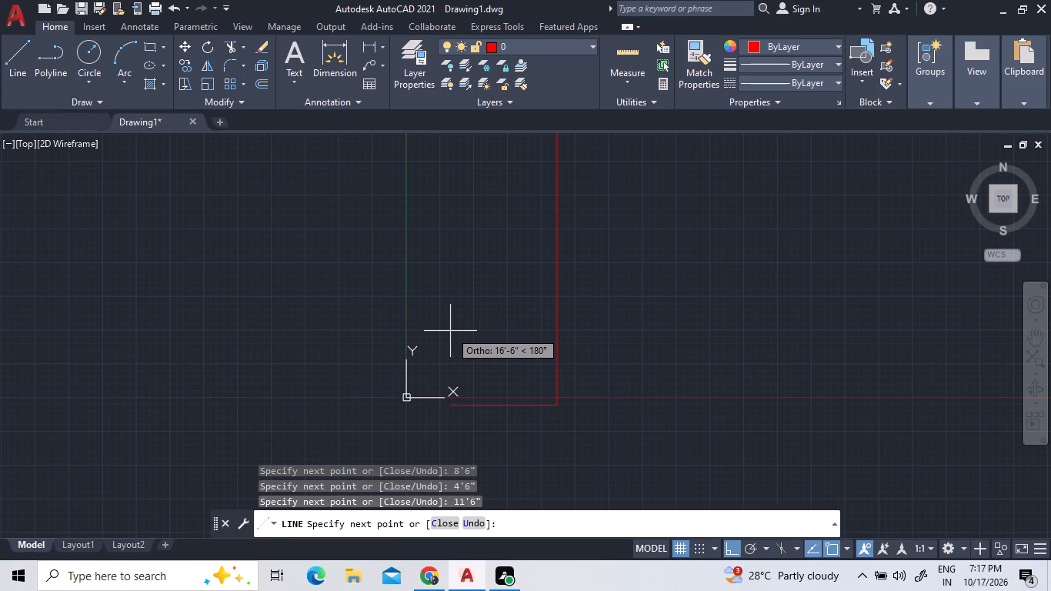
type("11")
type("'6")
key("shift+Return")
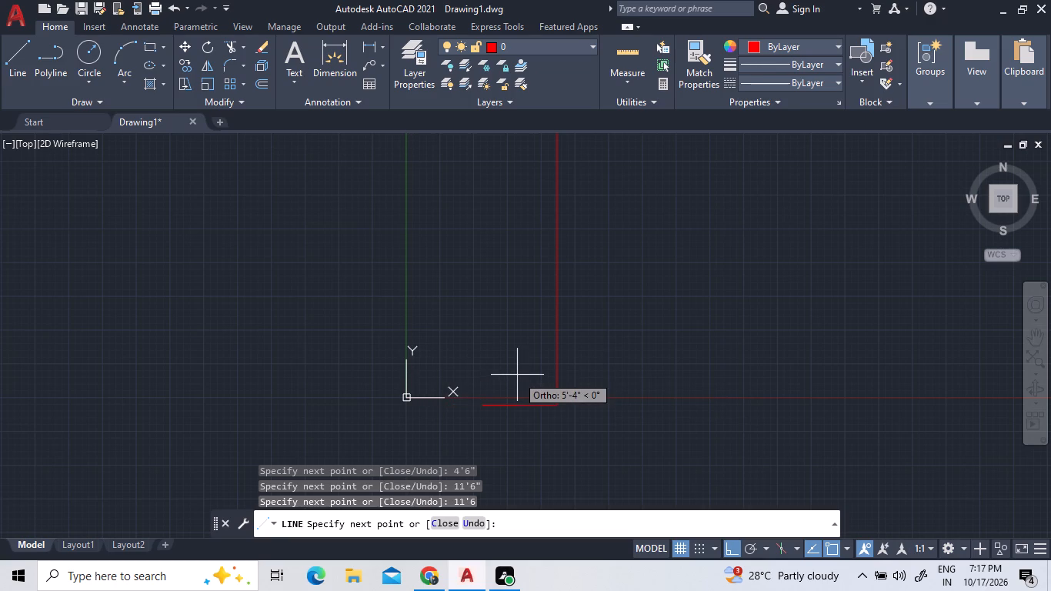
Continue the line with a 2' segment up, followed by 11'3" and 14'4" segments to the left.
scroll(517, 375, "down", 2)
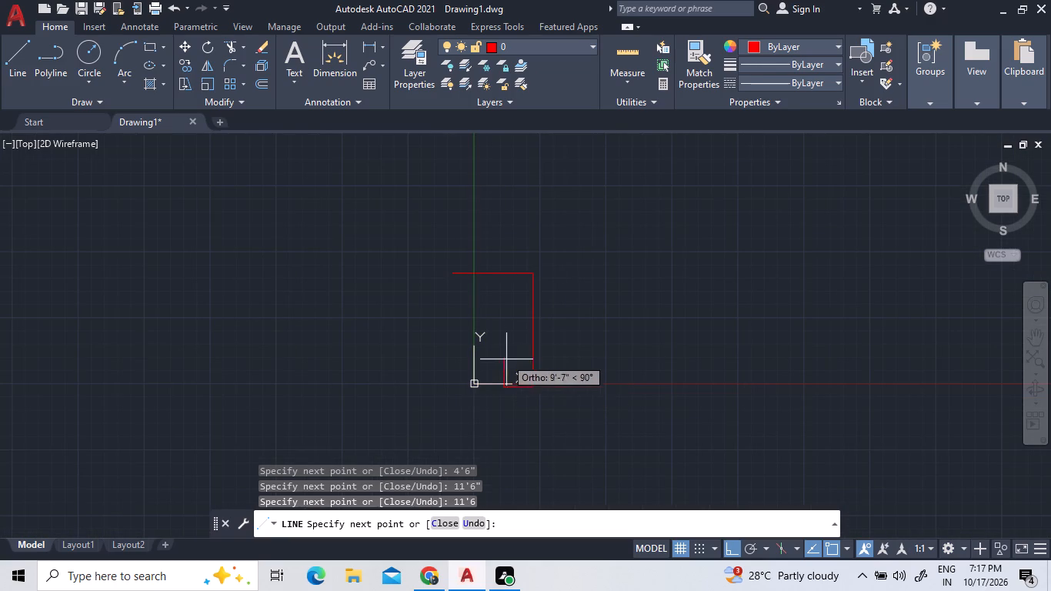
scroll(501, 376, "up", 2)
type("2'")
key("Return")
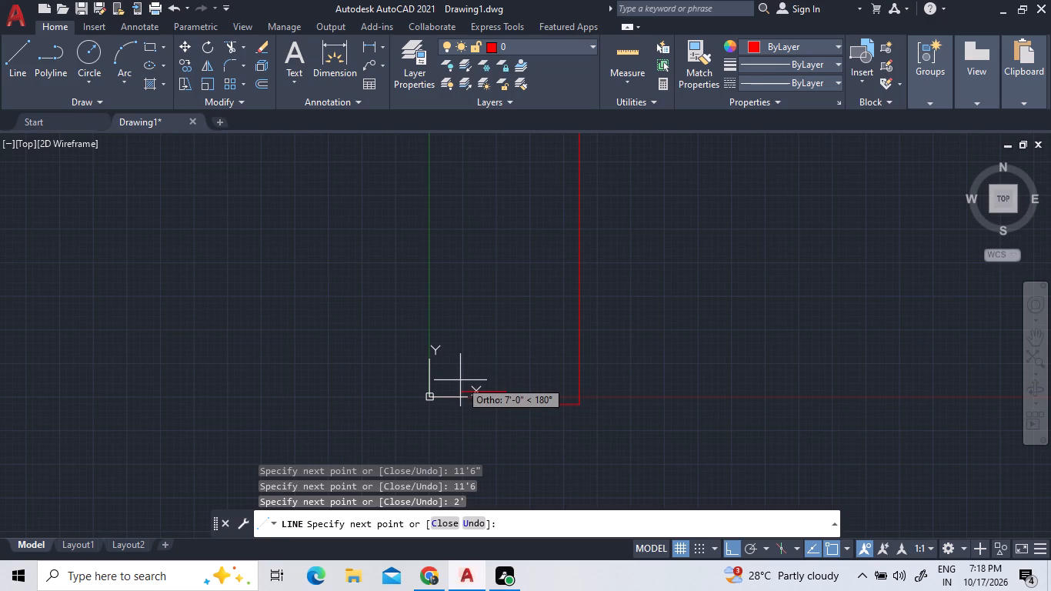
type("11'3\"")
key("Return")
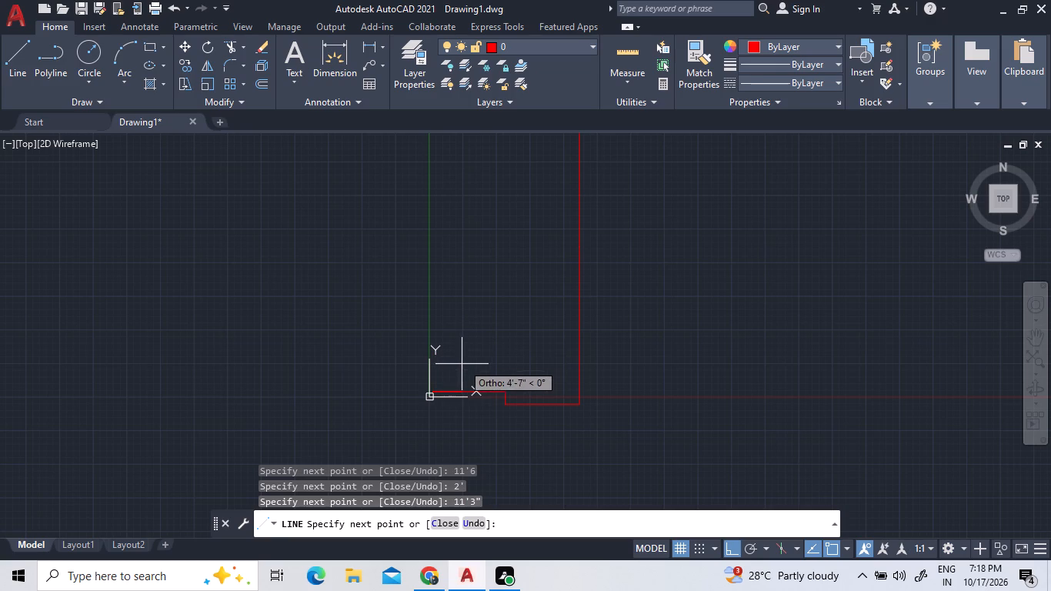
scroll(446, 391, "up", 3)
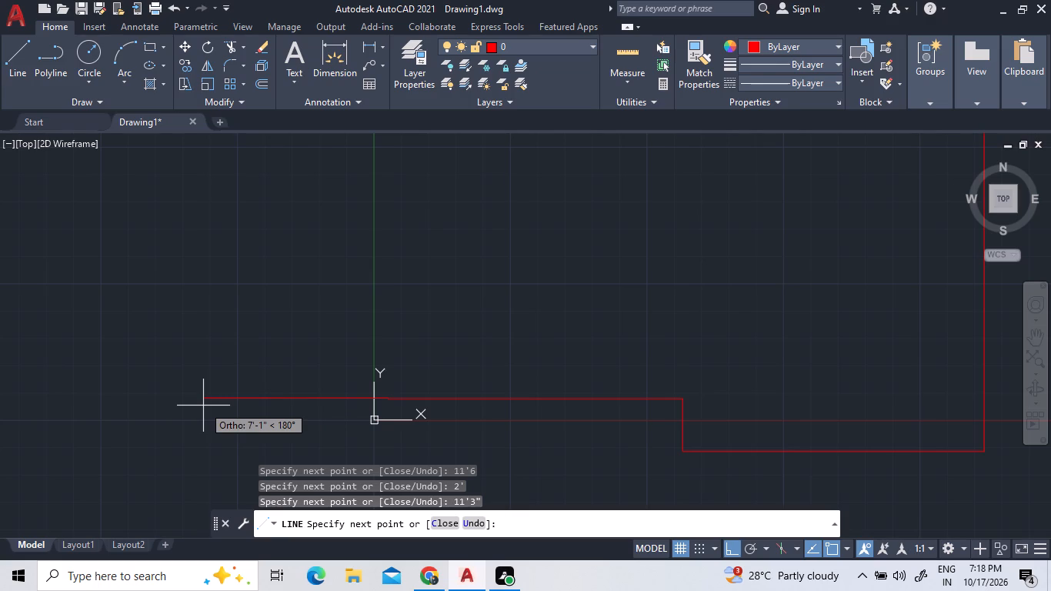
type("14'4\"")
key("Return")
Continue the line straight up the outline's left side with segments of 6'6" and 14'4".
scroll(204, 402, "down", 3)
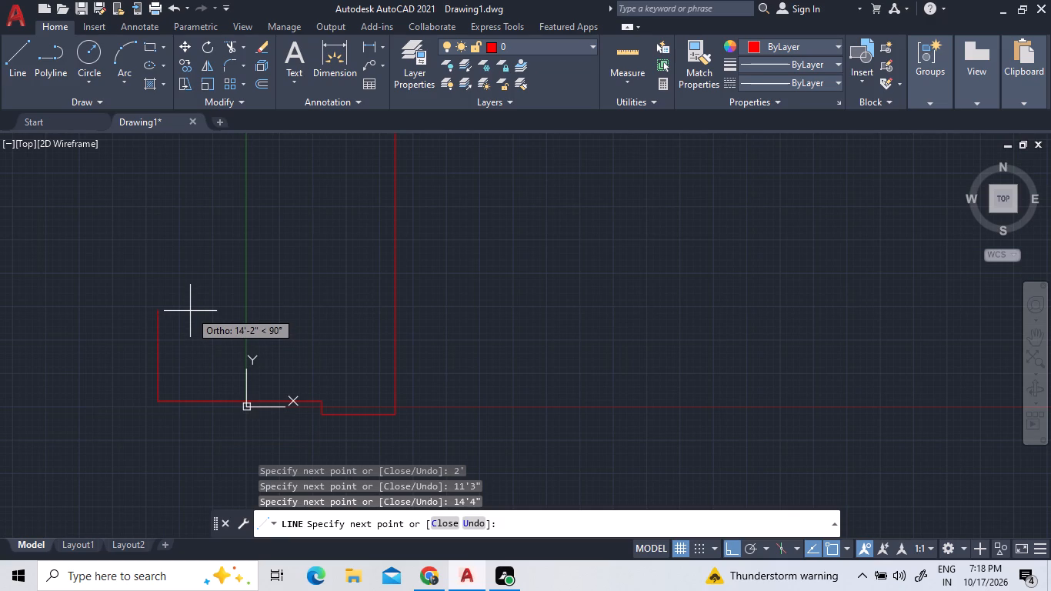
type("6'6\"")
key("Return")
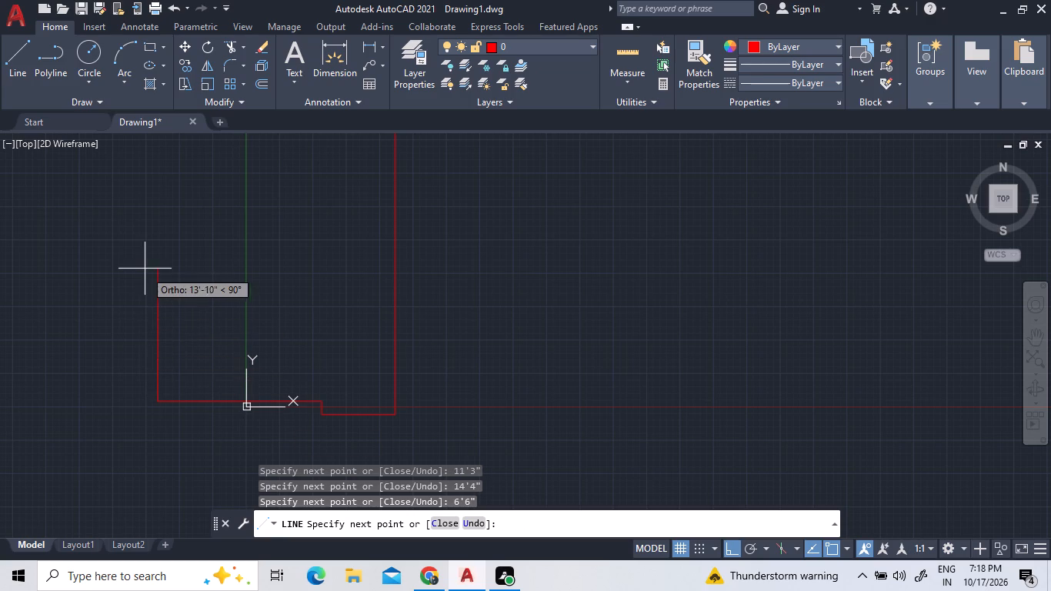
type("14'")
key("4")
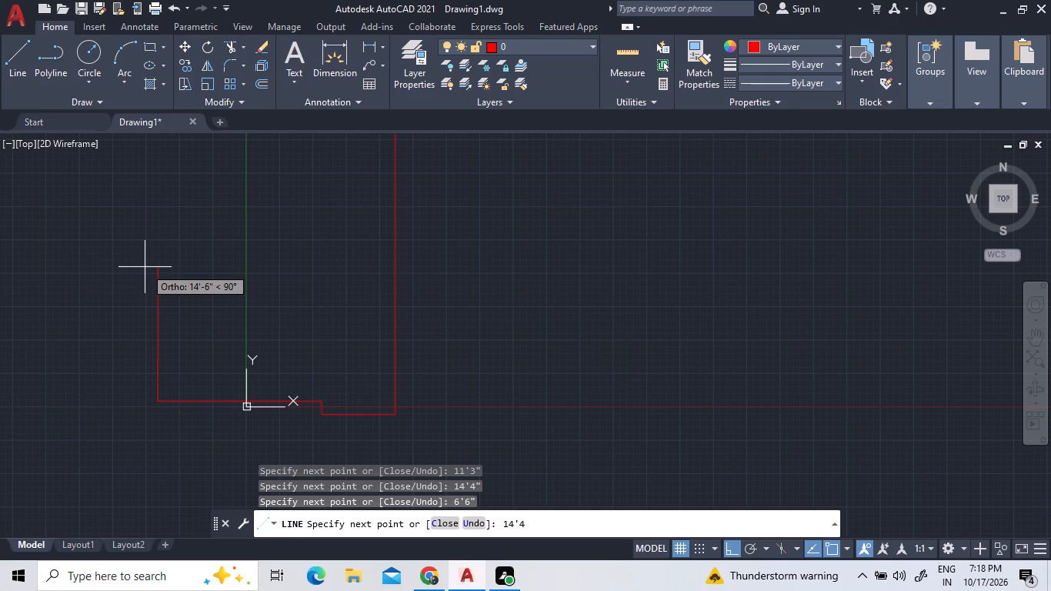
key("shift+quotedbl")
key("Return")
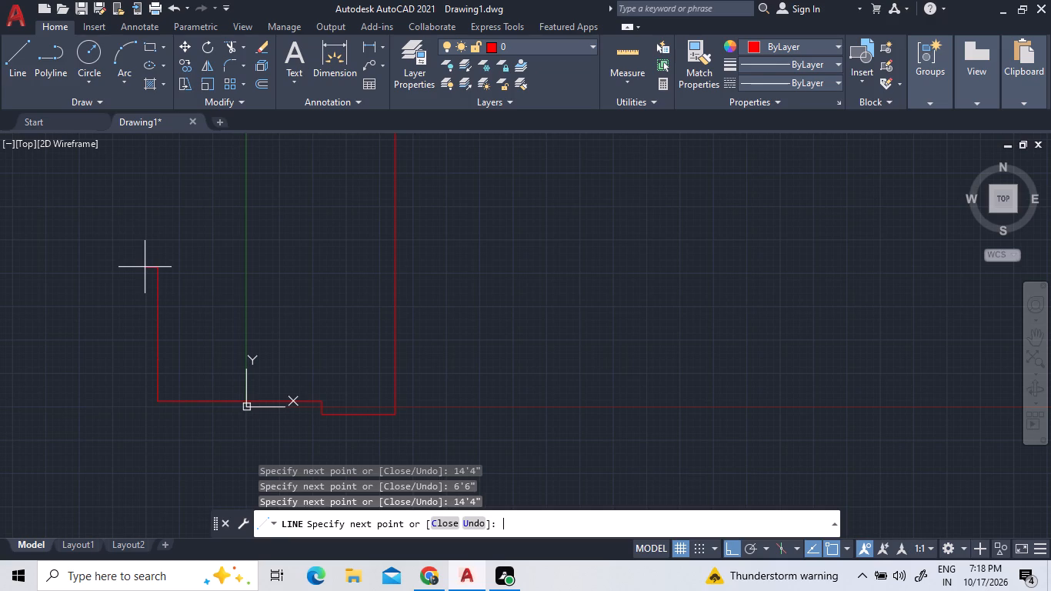
Continue the line straight up the outline's left side with segments of 4'6" and 14'3".
scroll(205, 234, "down", 1)
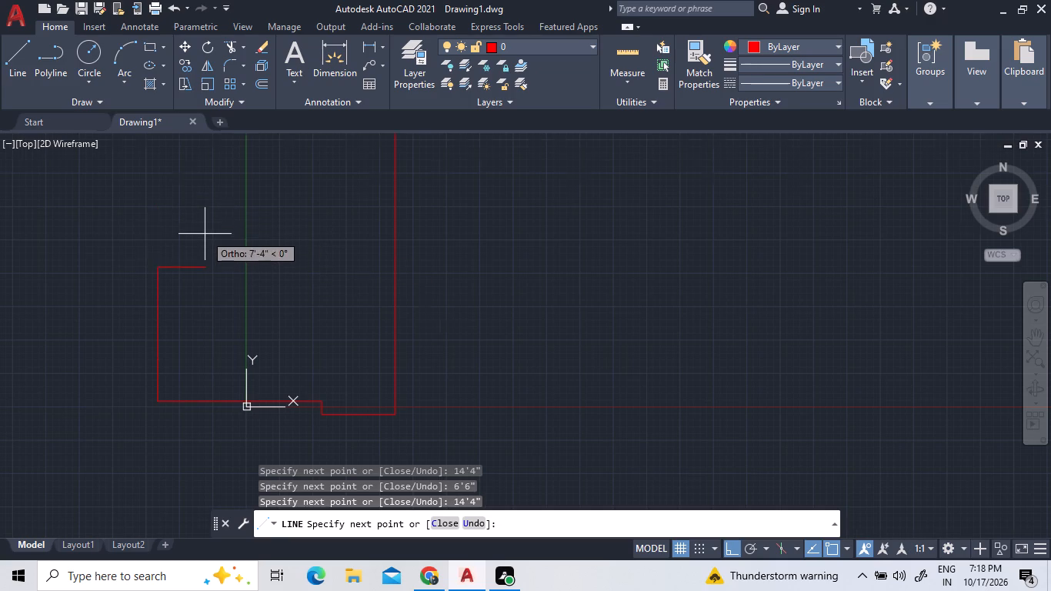
scroll(205, 234, "down", 2)
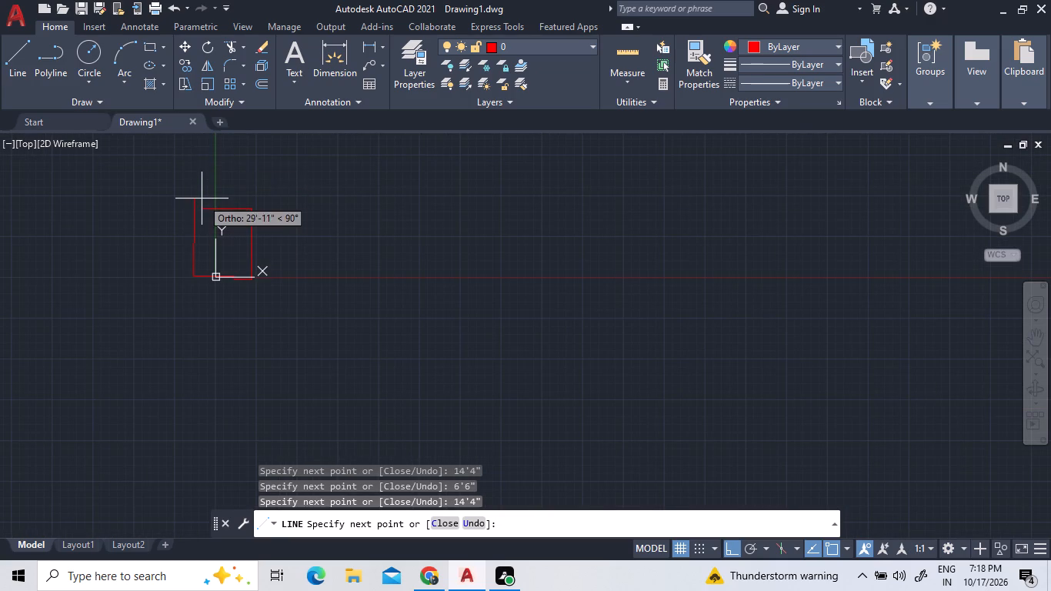
scroll(201, 199, "up", 3)
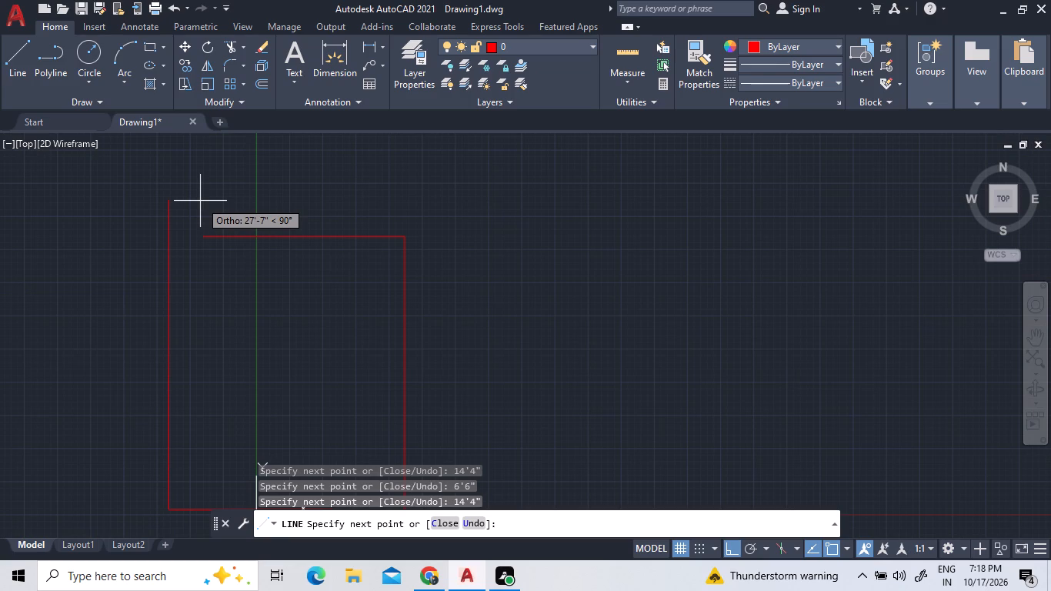
type("4'6\"")
key("Return")
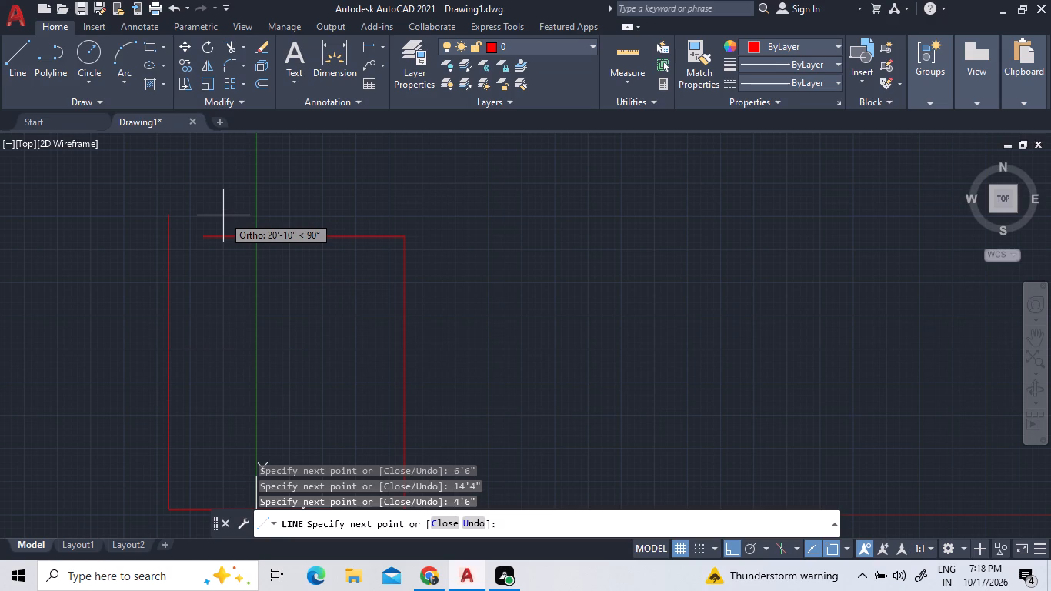
type("14'")
type("3\"")
key("Return")
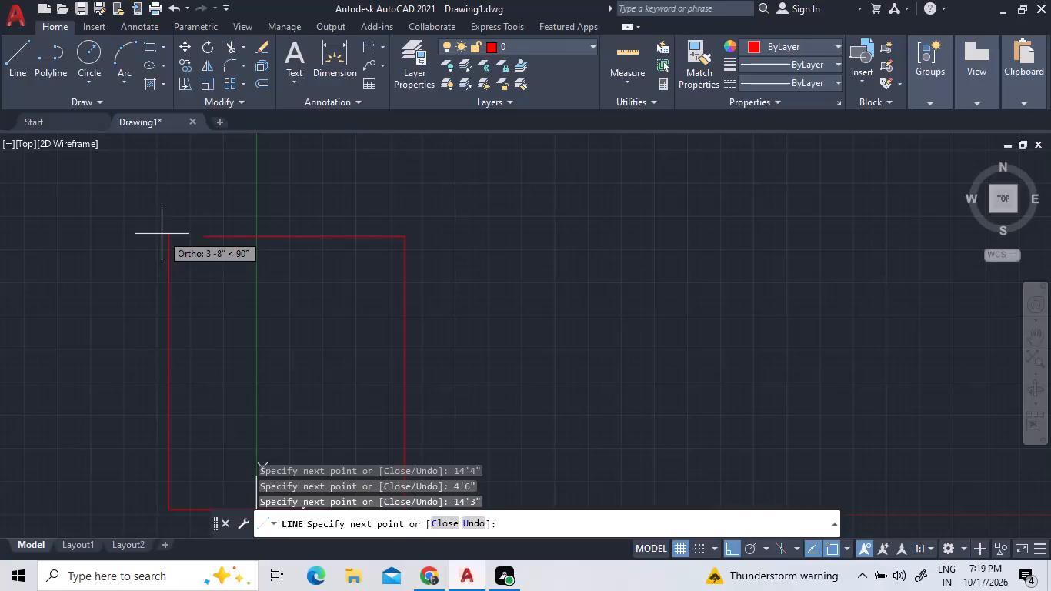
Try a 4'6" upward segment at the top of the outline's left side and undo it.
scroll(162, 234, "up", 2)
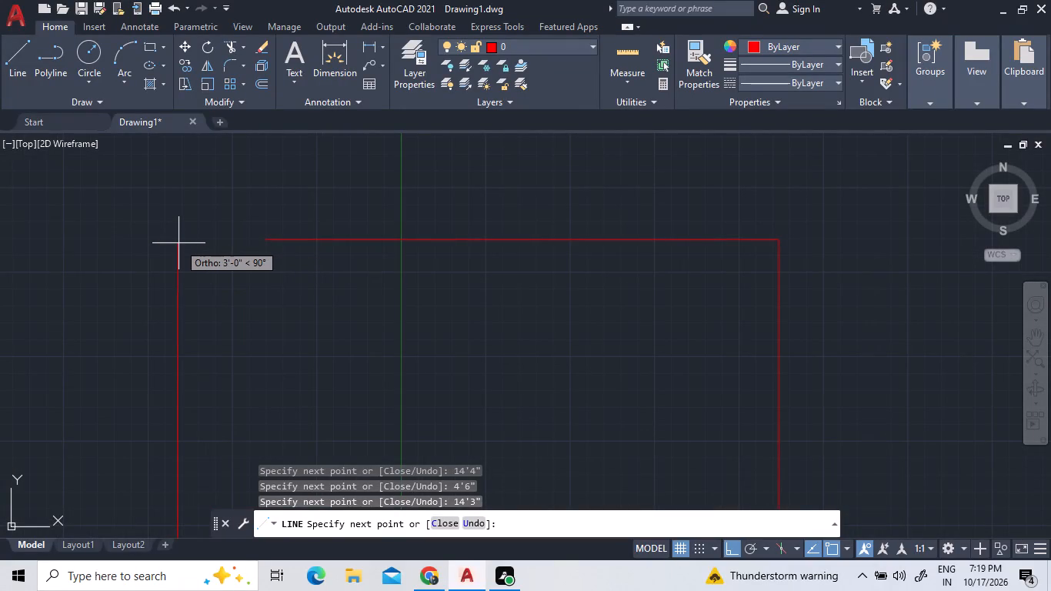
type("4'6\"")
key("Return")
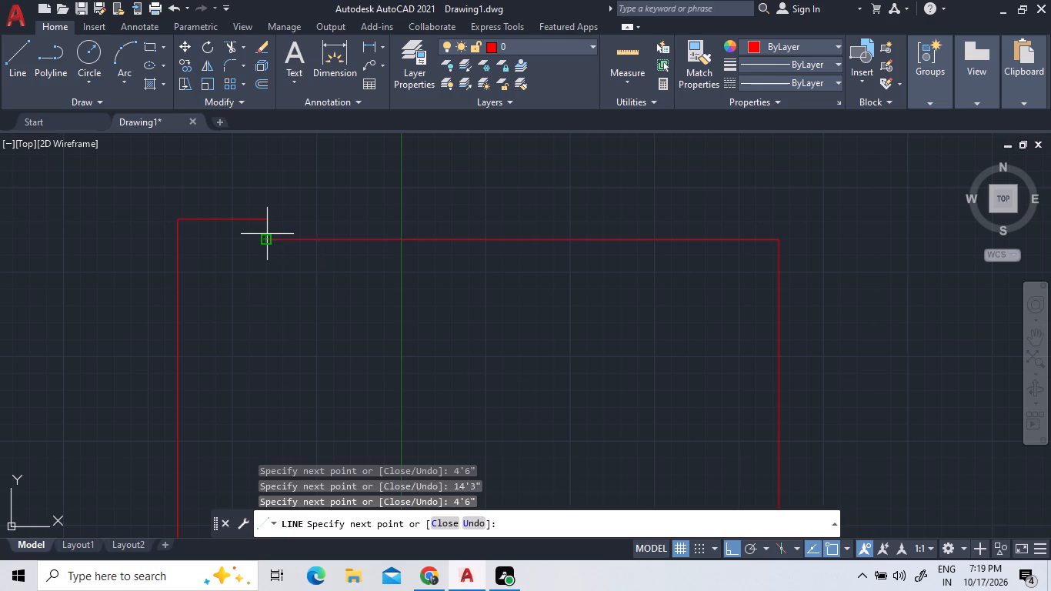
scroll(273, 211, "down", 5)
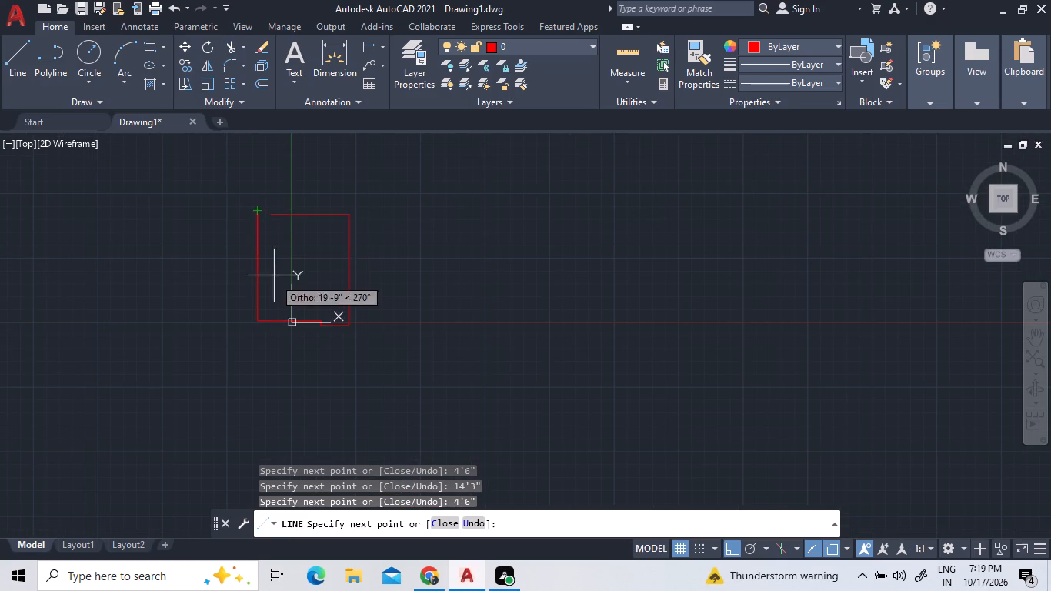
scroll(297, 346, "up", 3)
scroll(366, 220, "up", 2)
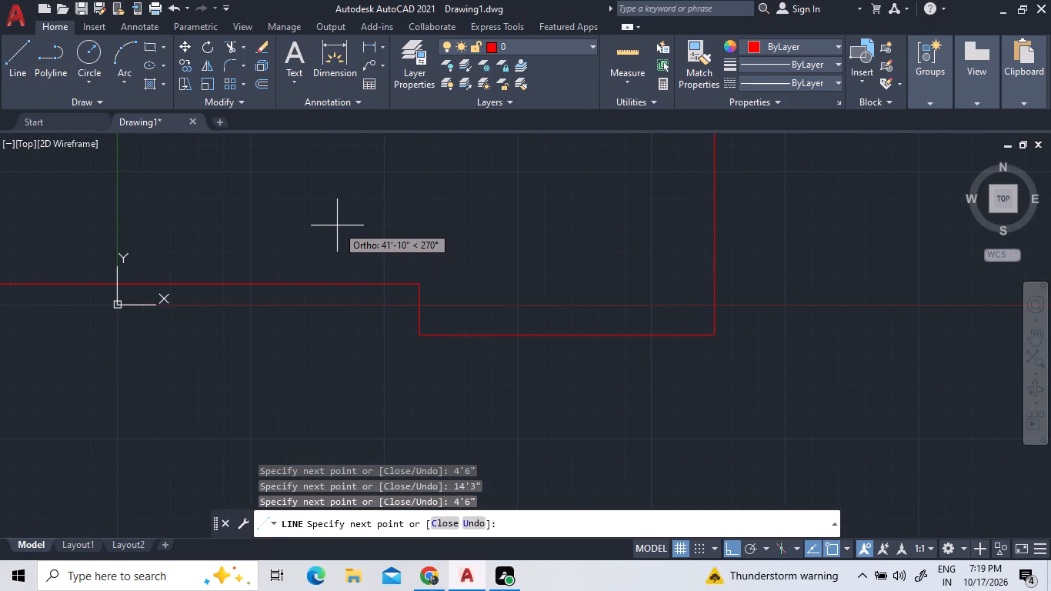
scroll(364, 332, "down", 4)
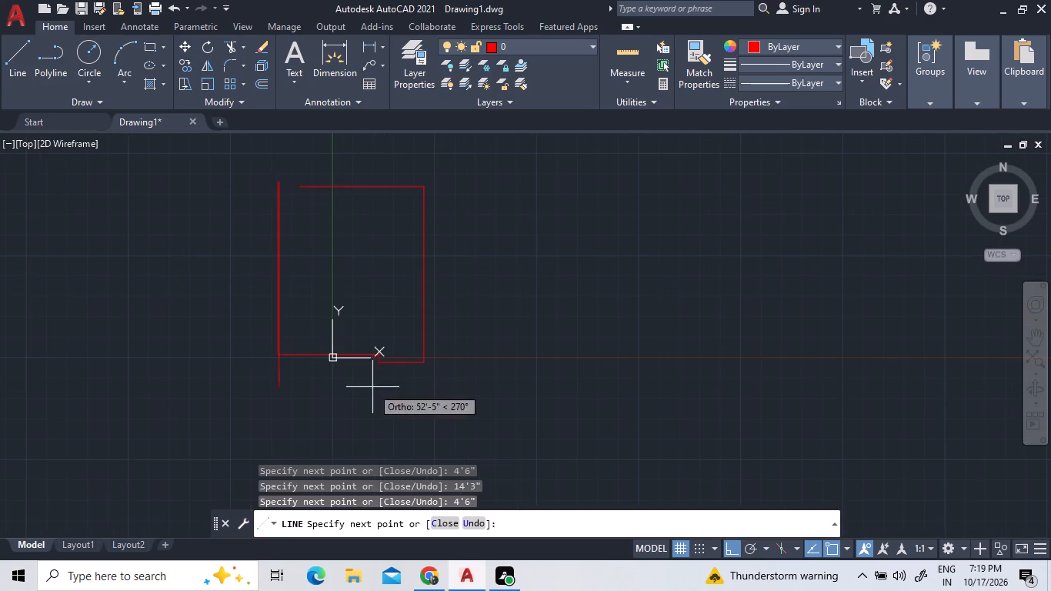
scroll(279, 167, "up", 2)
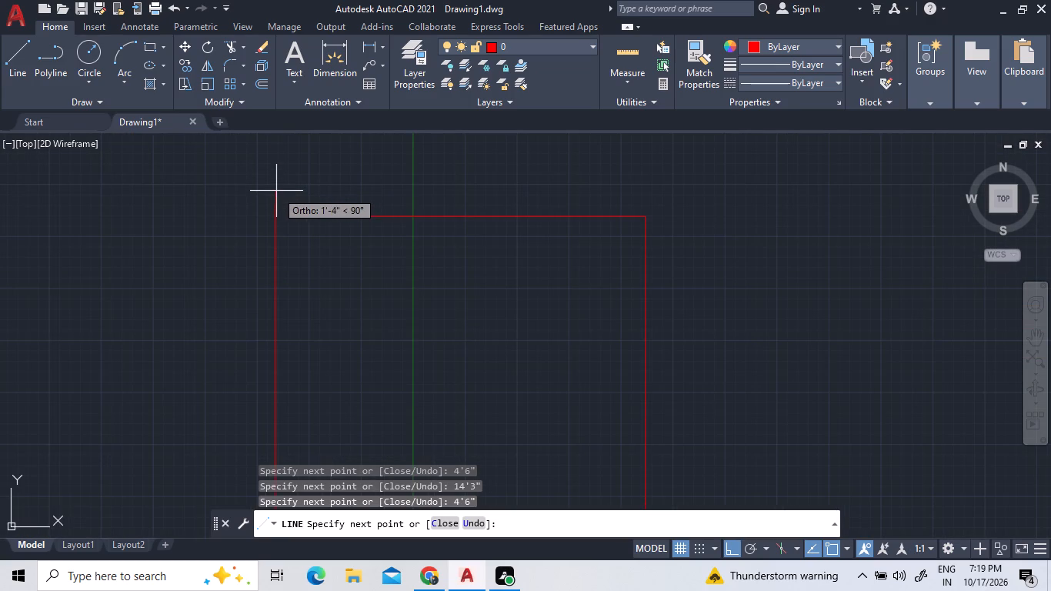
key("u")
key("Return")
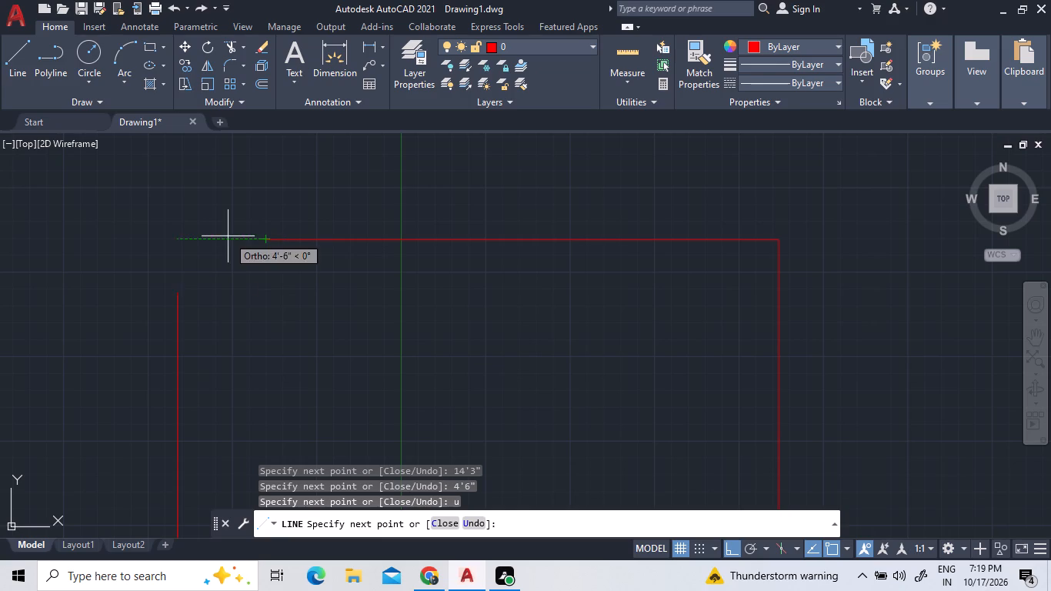
Continue the line up about 3'3" until level with the top edge, and close the outline.
left_click(179, 239)
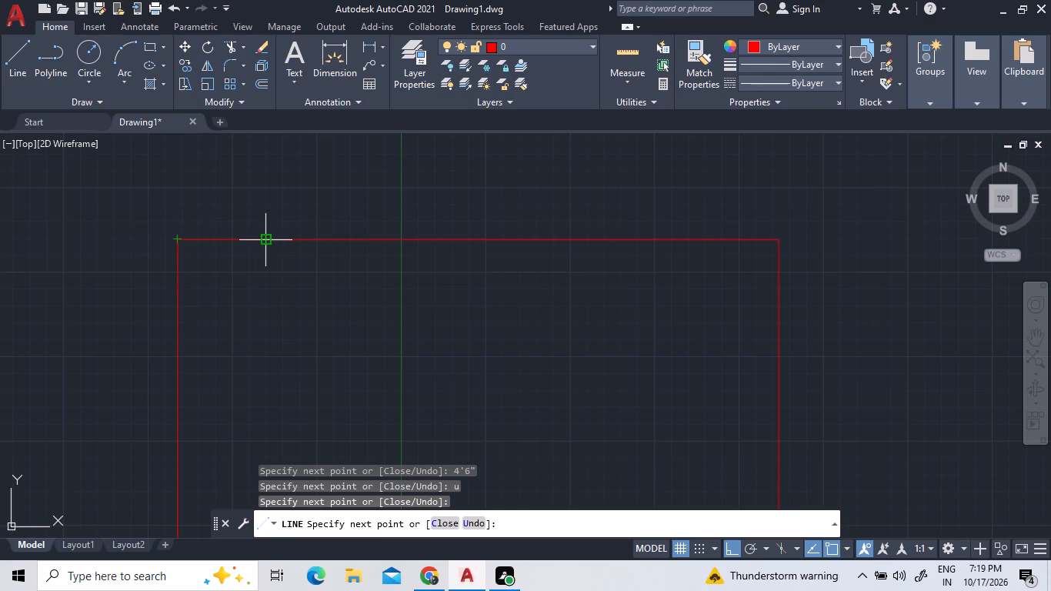
type("c")
key("space")
Check the outline's segment lengths around the stepped bottom-right corner with Quick measure.
scroll(289, 245, "down", 1)
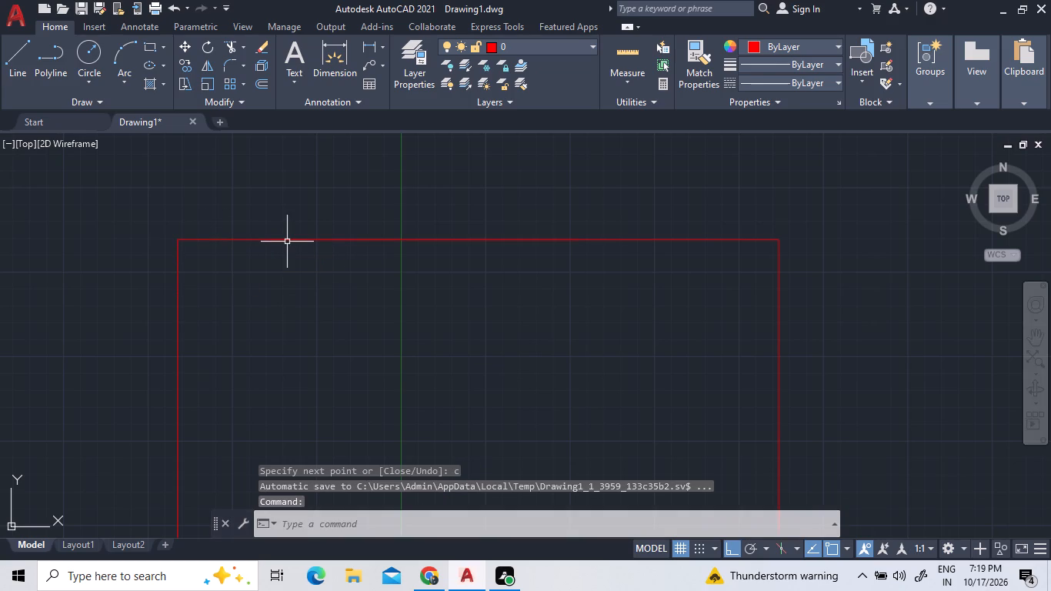
scroll(295, 237, "down", 5)
scroll(341, 288, "up", 2)
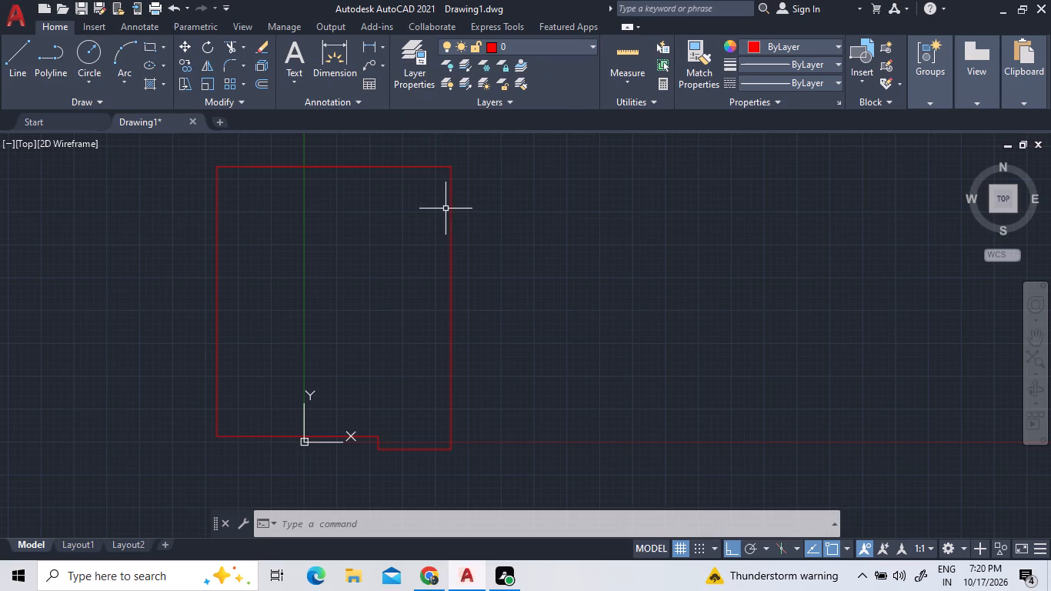
left_click(629, 57)
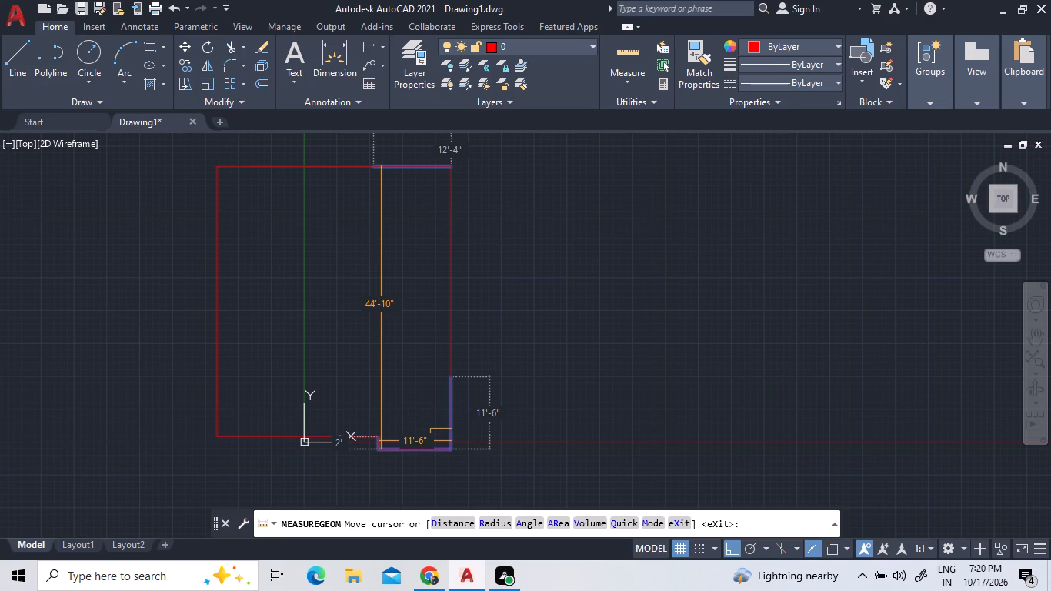
scroll(379, 442, "up", 4)
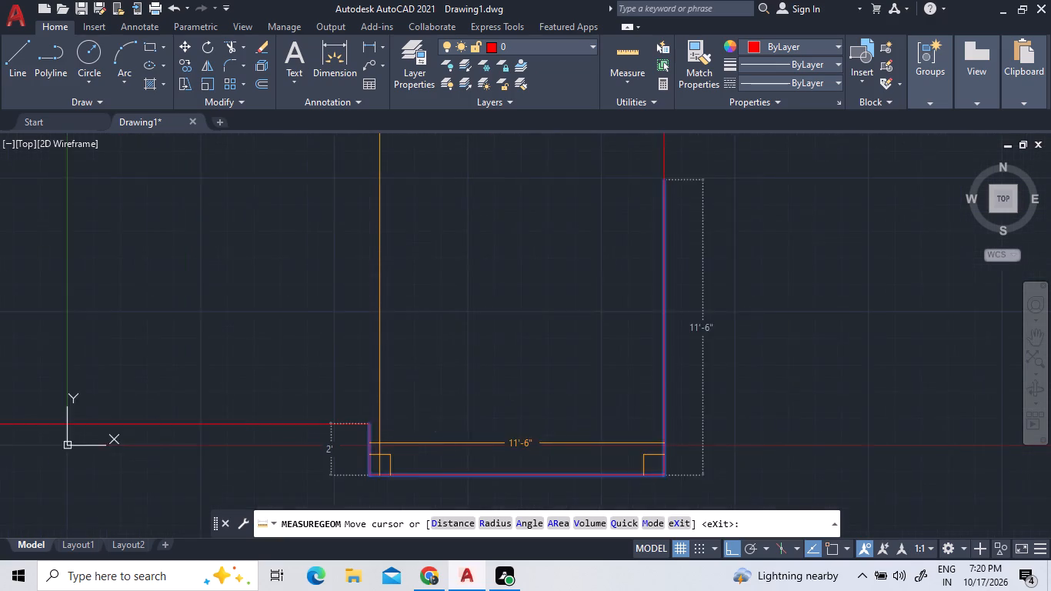
right_click(380, 443)
left_click_drag(422, 152, 425, 131)
right_click(447, 375)
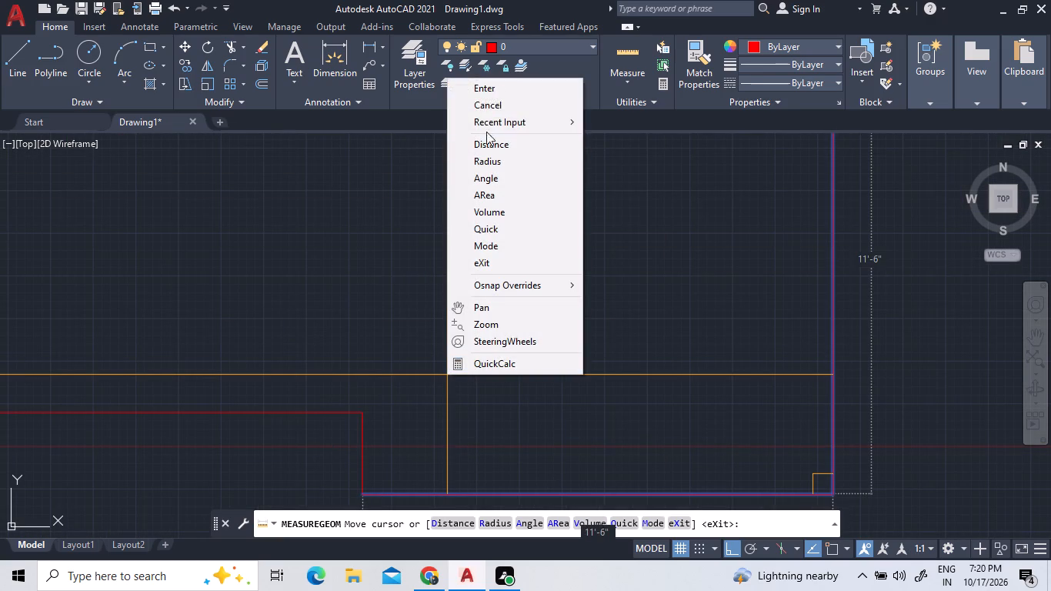
left_click(491, 88)
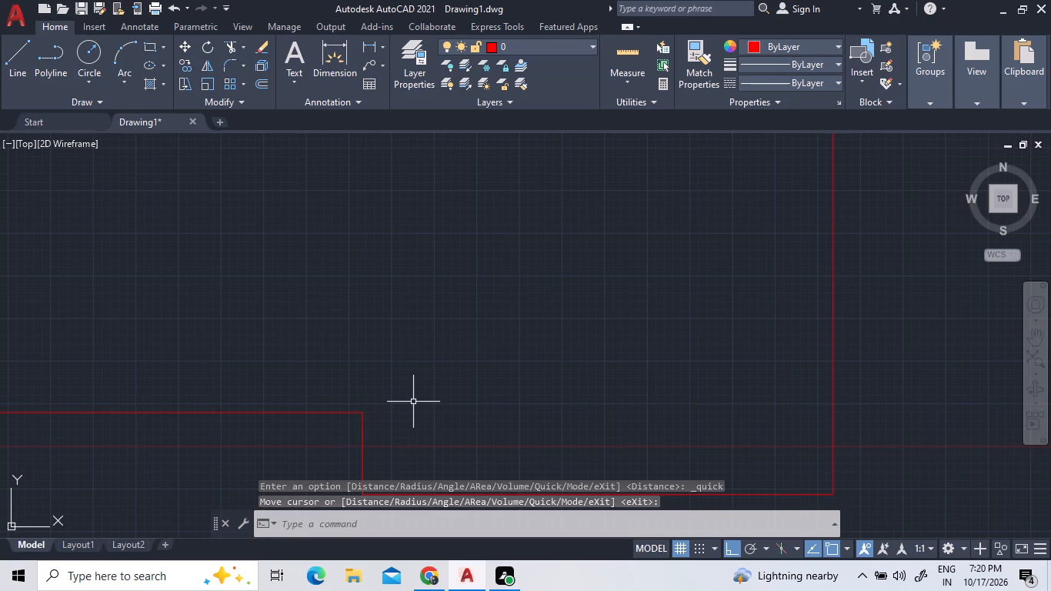
Check the segment lengths along the outline's top edge and at its top-left corner with Quick measure.
scroll(400, 431, "down", 4)
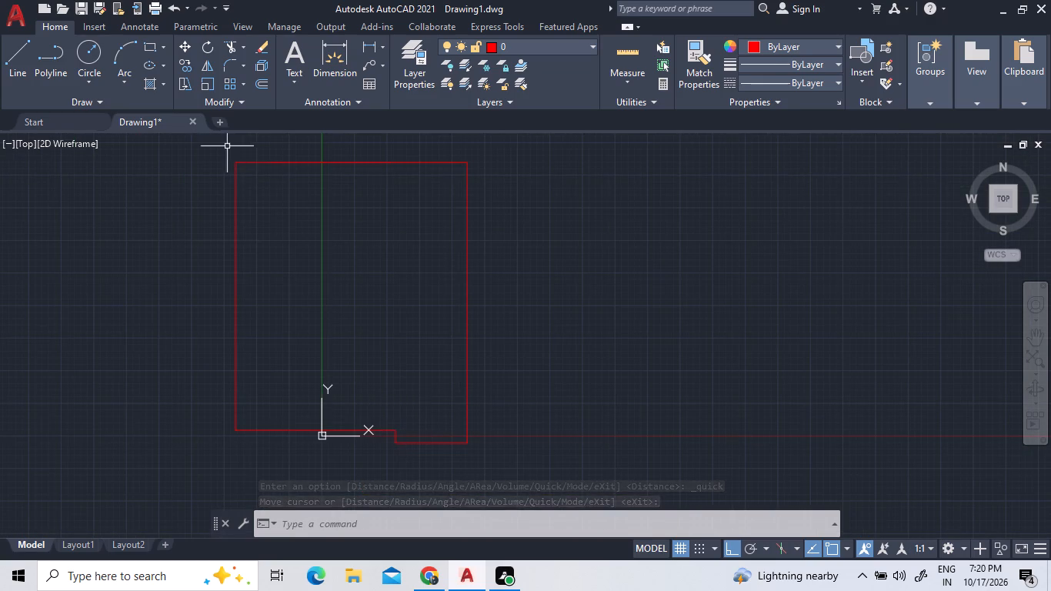
left_click(645, 52)
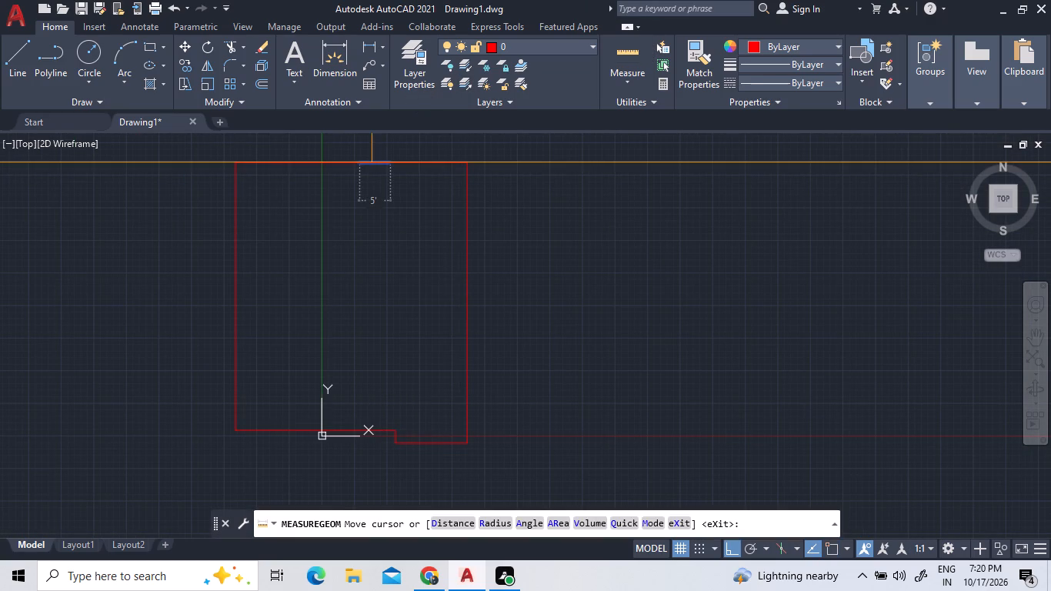
scroll(195, 165, "up", 1)
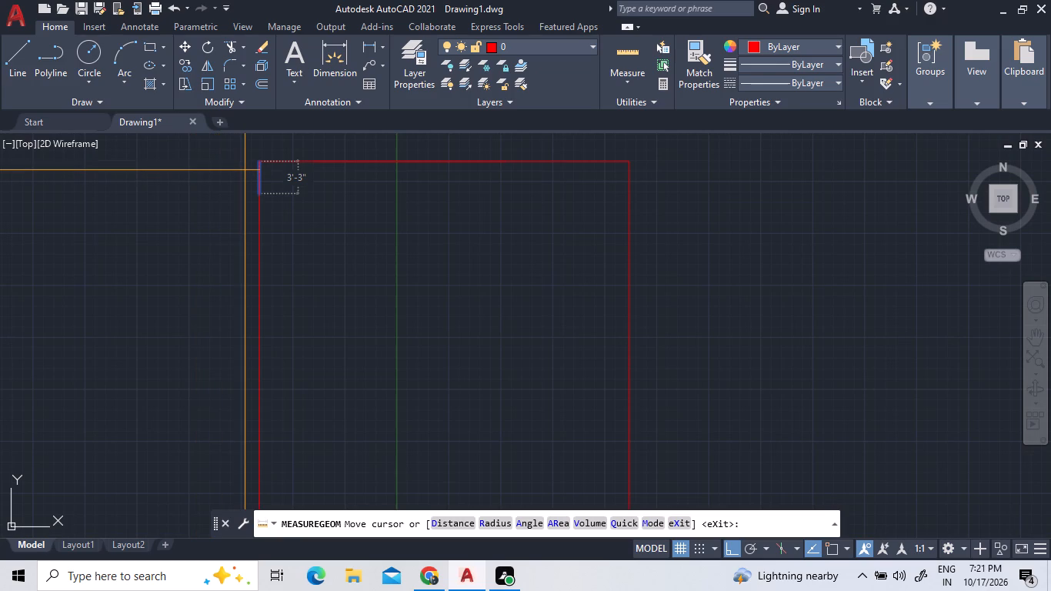
right_click(245, 170)
left_click(247, 175)
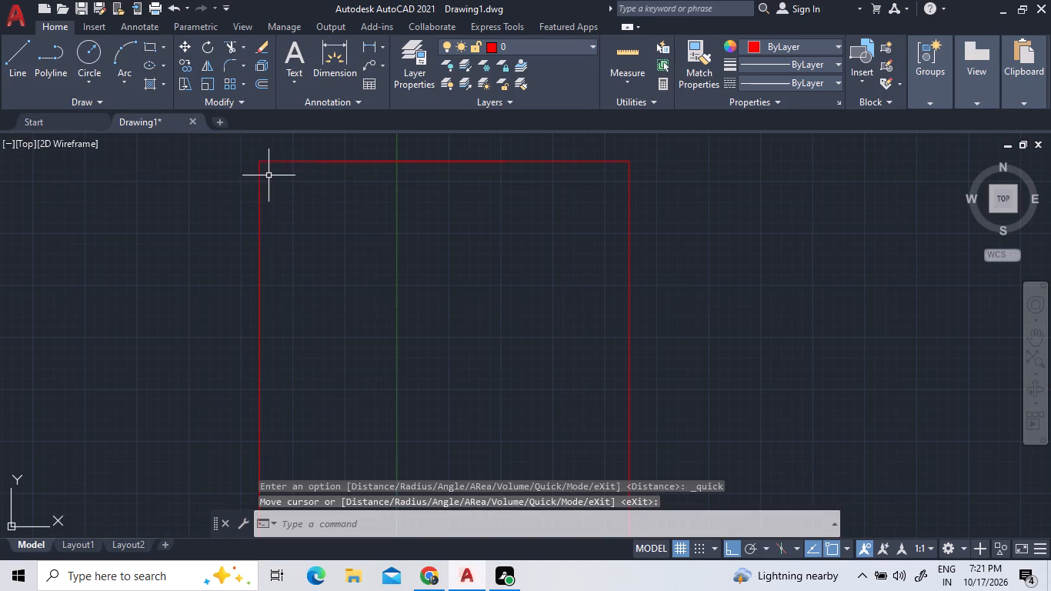
Move the short segment at the top-left corner and the bottom edge left of the step up by 3'3".
left_click(258, 174)
scroll(311, 176, "down", 2)
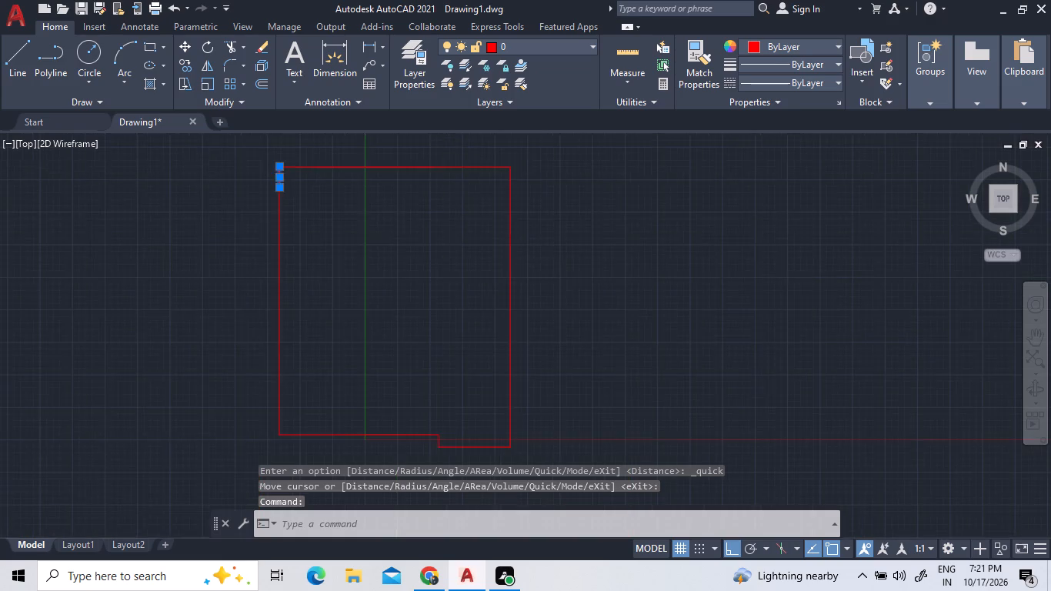
scroll(375, 368, "up", 3)
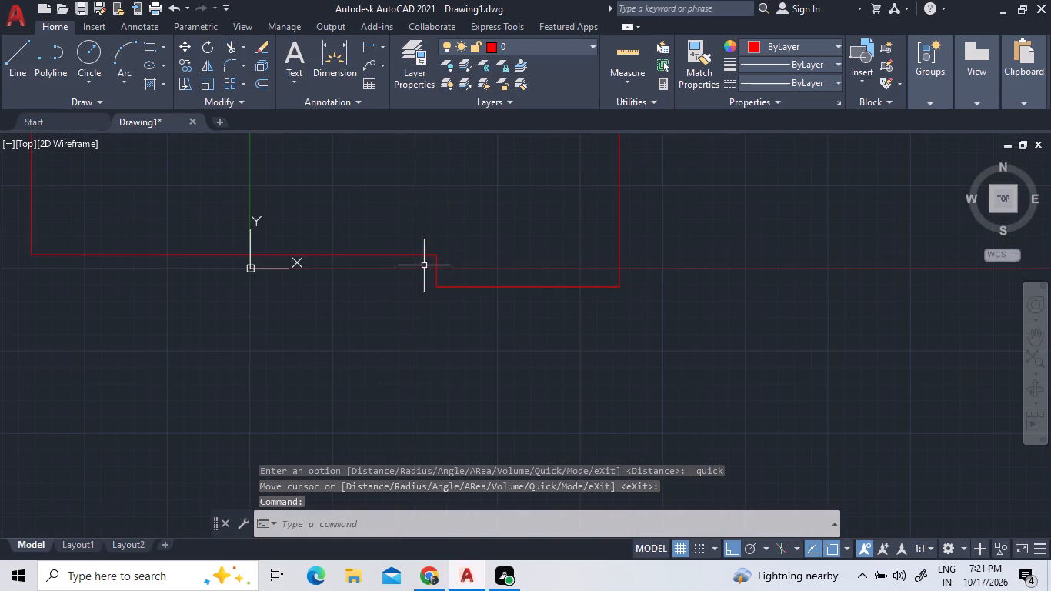
right_click(409, 277)
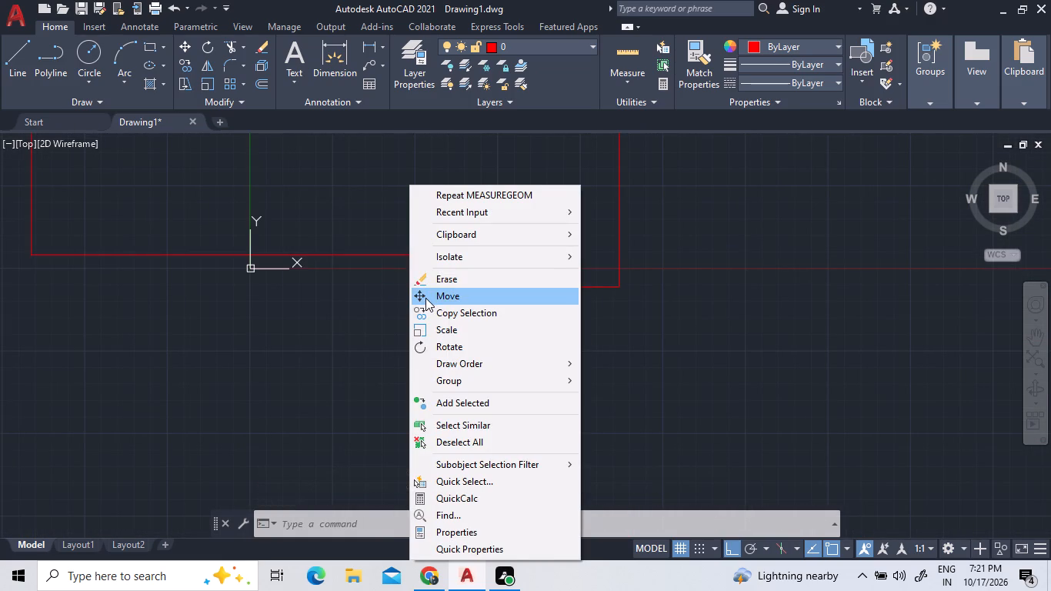
left_click(351, 300)
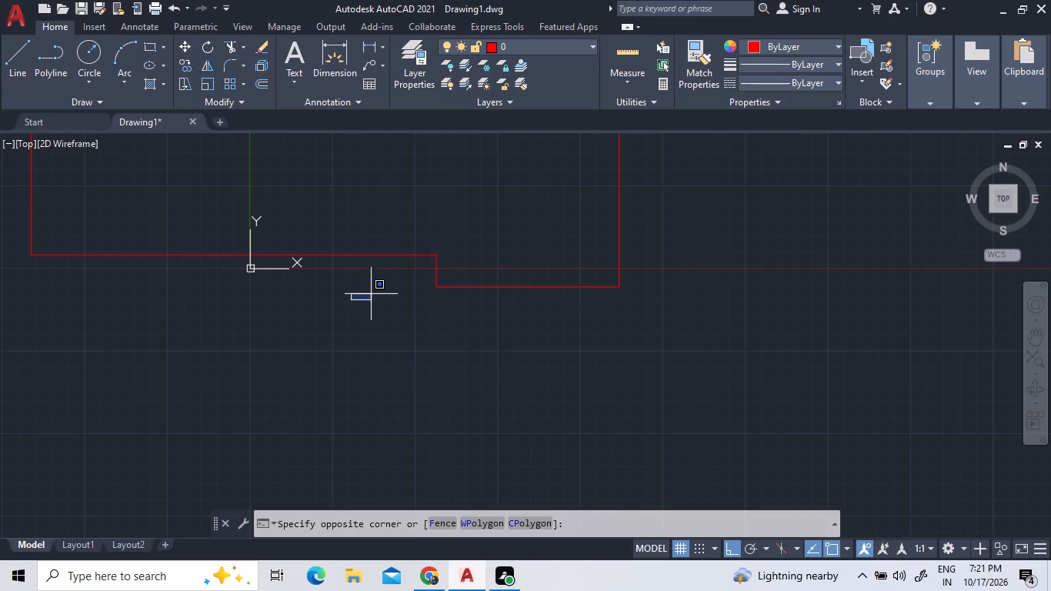
double_click(363, 277)
left_click(427, 255)
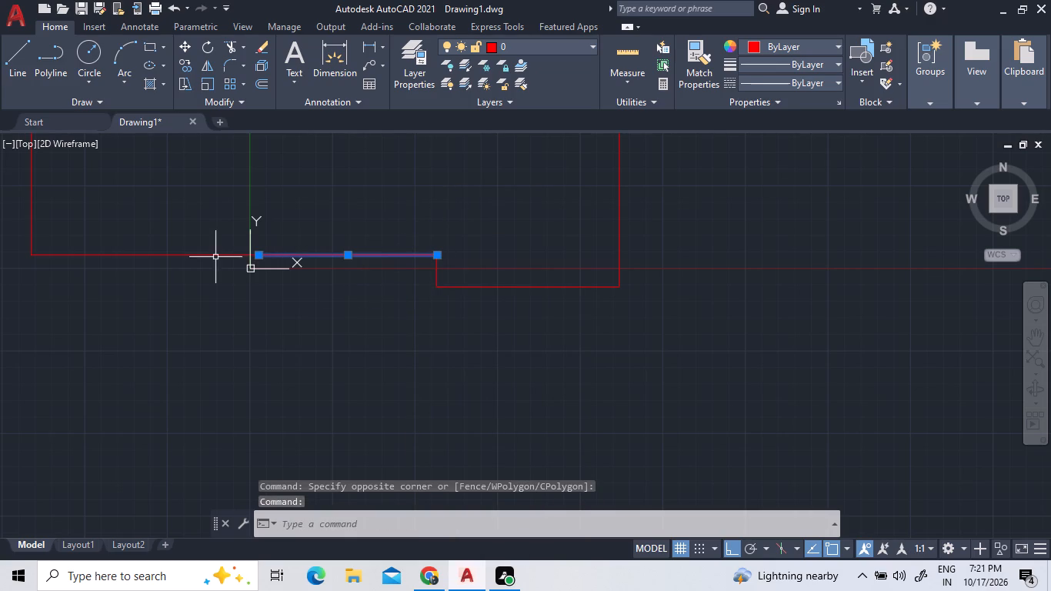
left_click(222, 252)
left_click(212, 258)
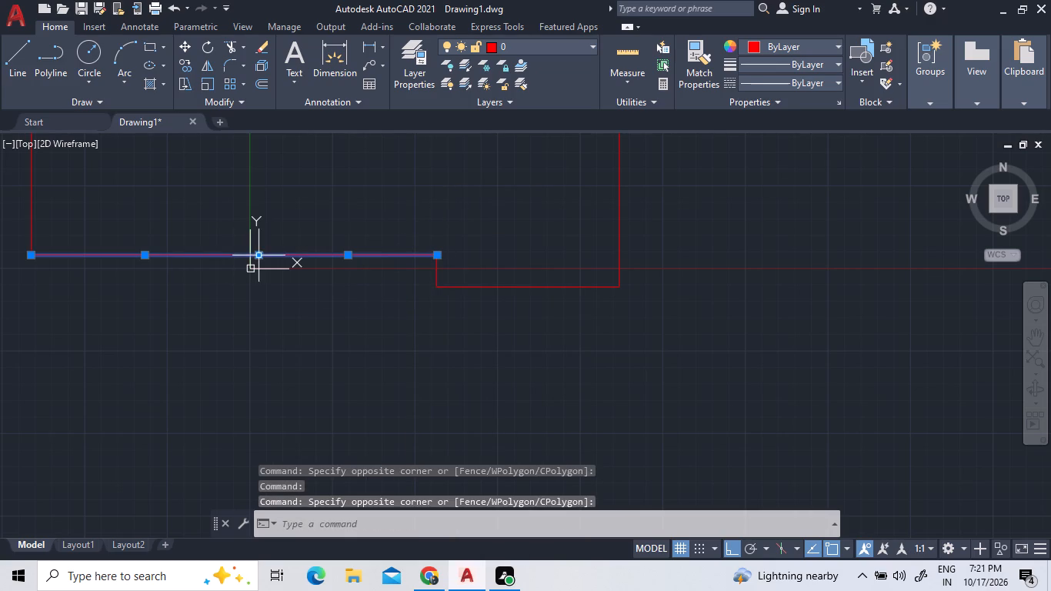
right_click(278, 225)
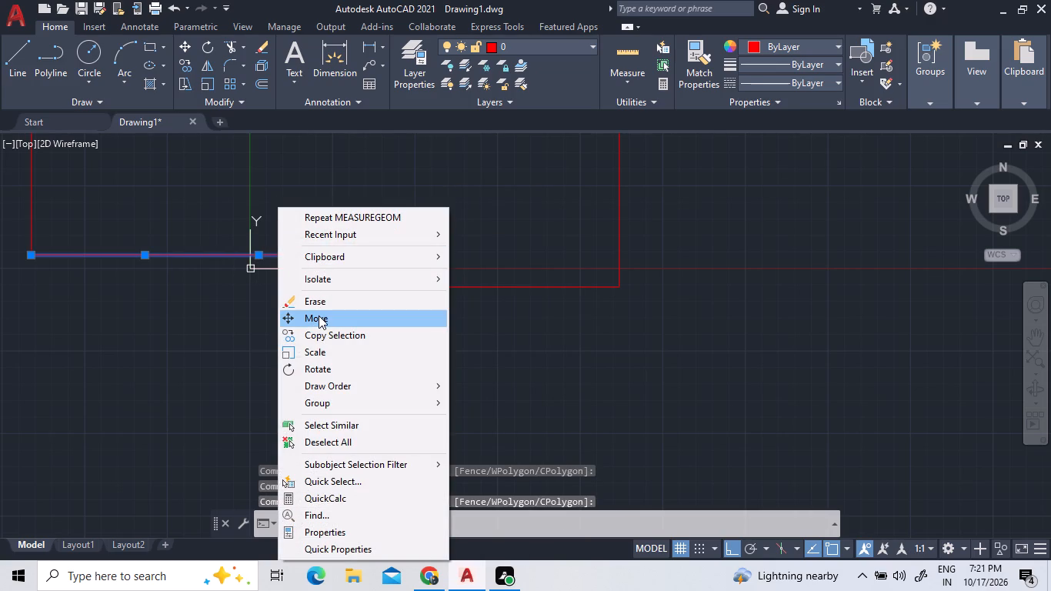
left_click(319, 316)
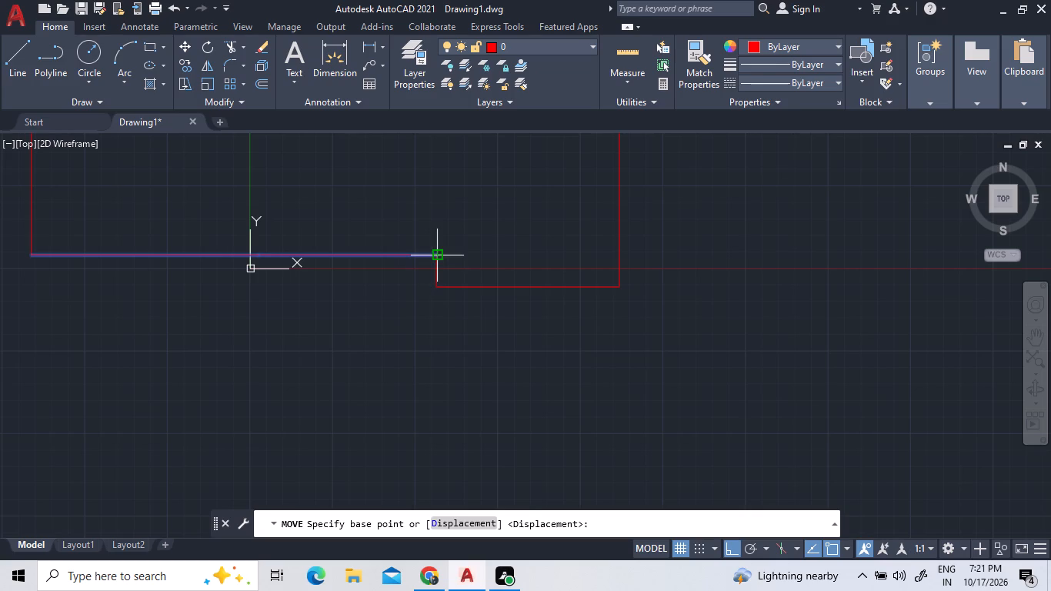
left_click(433, 259)
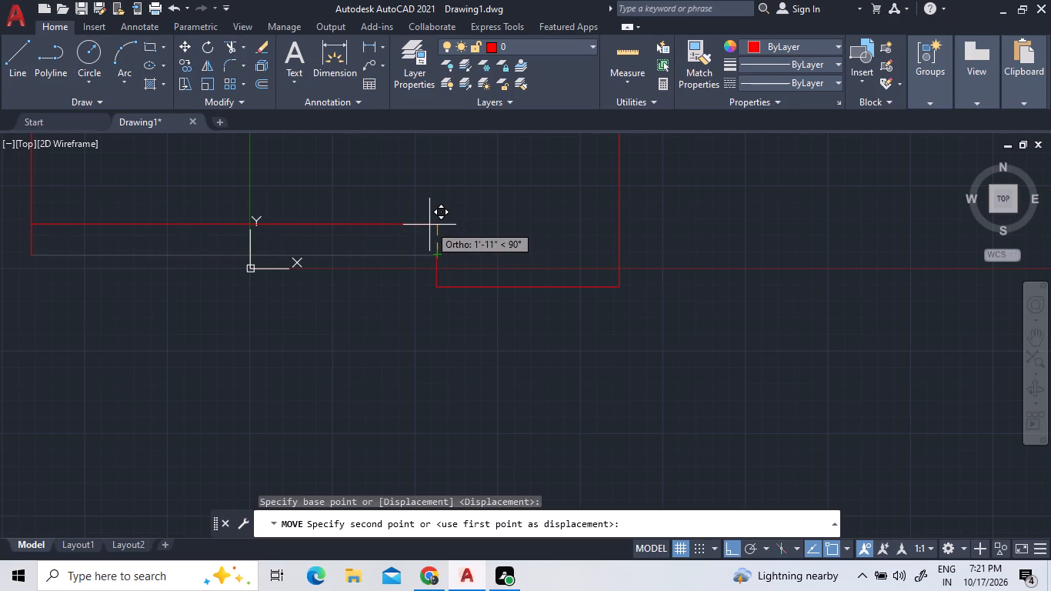
type("3'3")
key("shift+quotedbl")
key("Return")
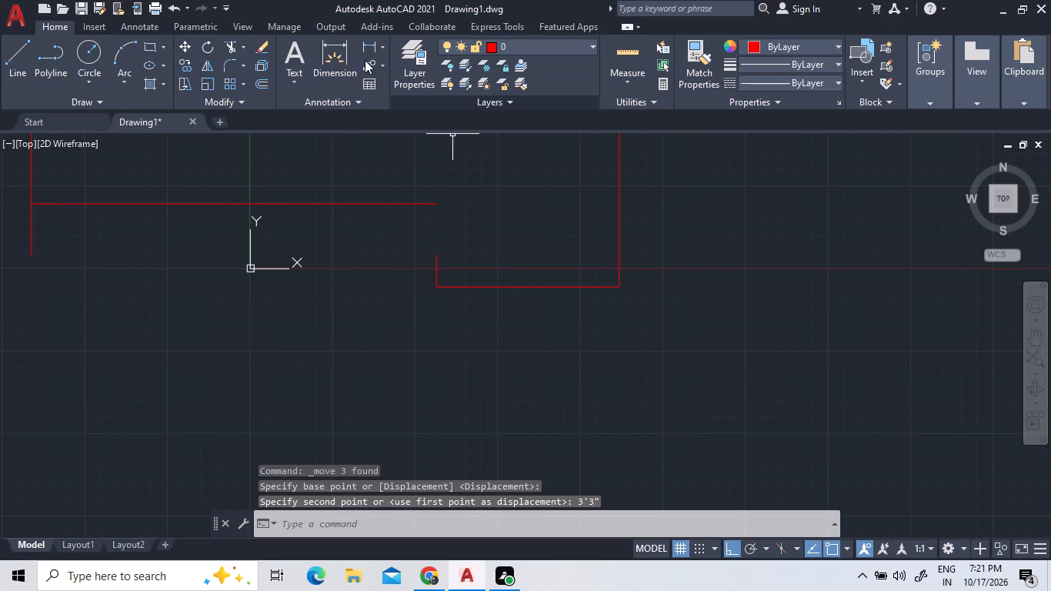
Extend the step's vertical line up to the moved bottom edge and the left side up past the top edge.
left_click(247, 42)
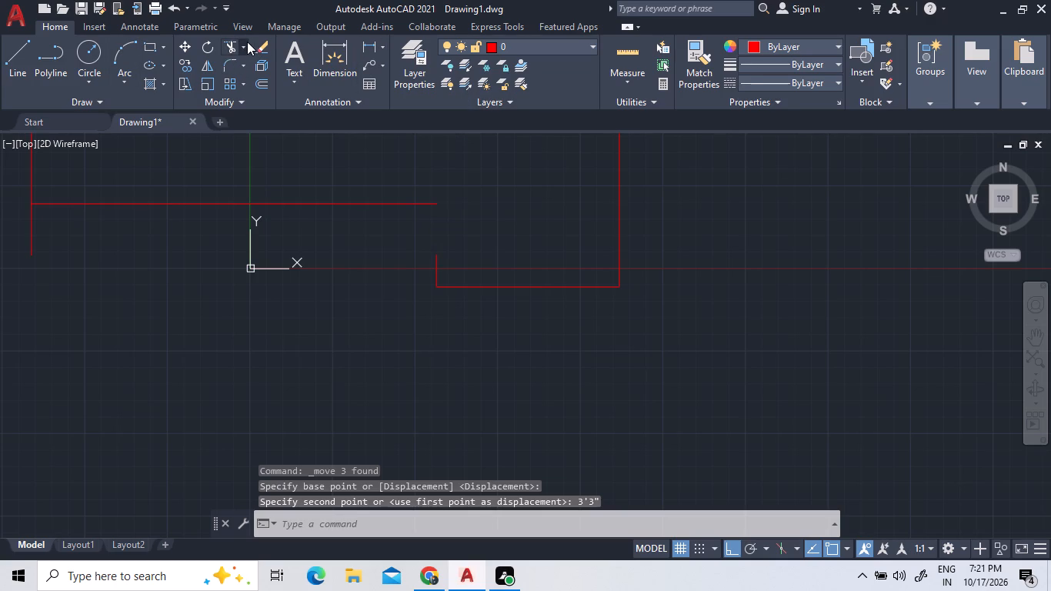
double_click(273, 99)
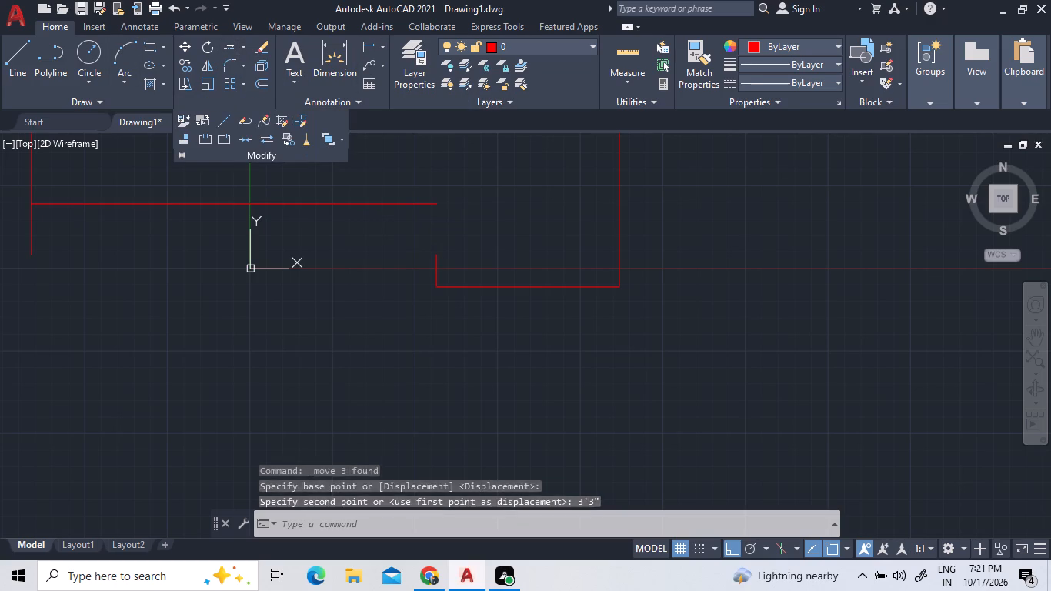
left_click(438, 263)
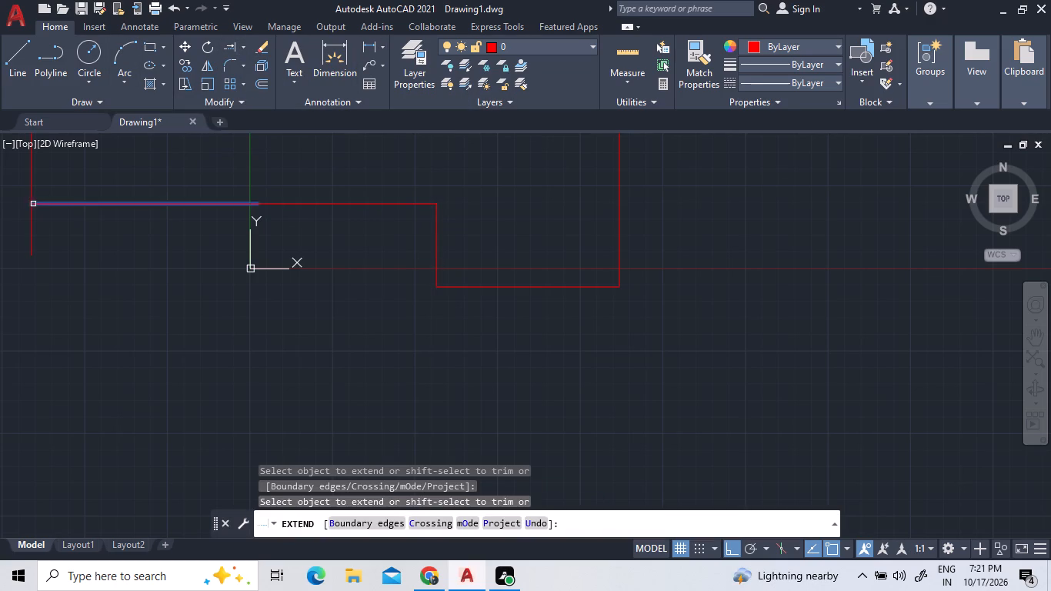
scroll(156, 331, "down", 4)
scroll(136, 216, "up", 3)
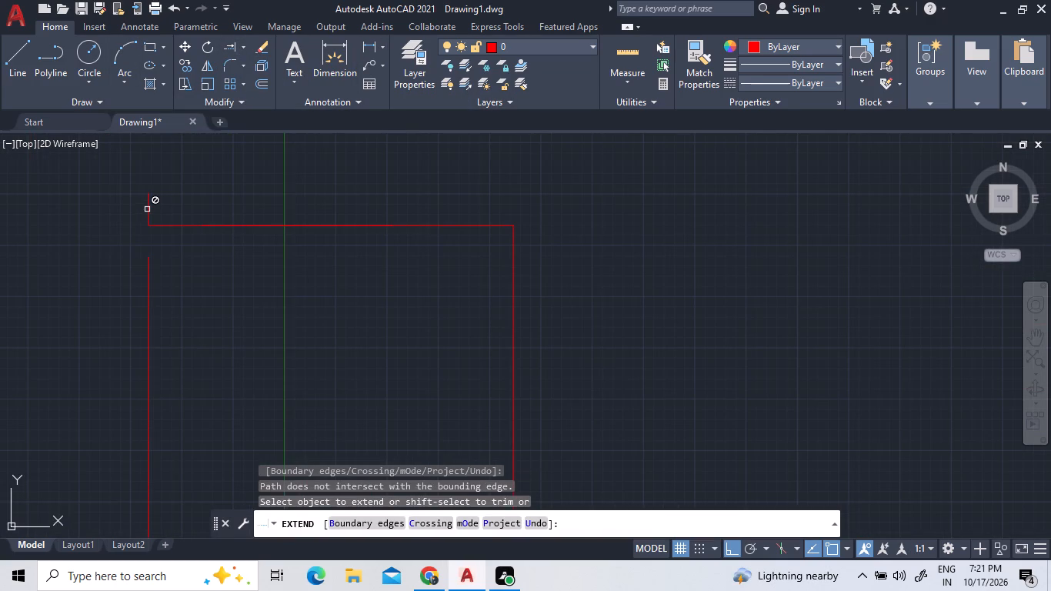
double_click(148, 272)
right_click(191, 181)
left_click(207, 190)
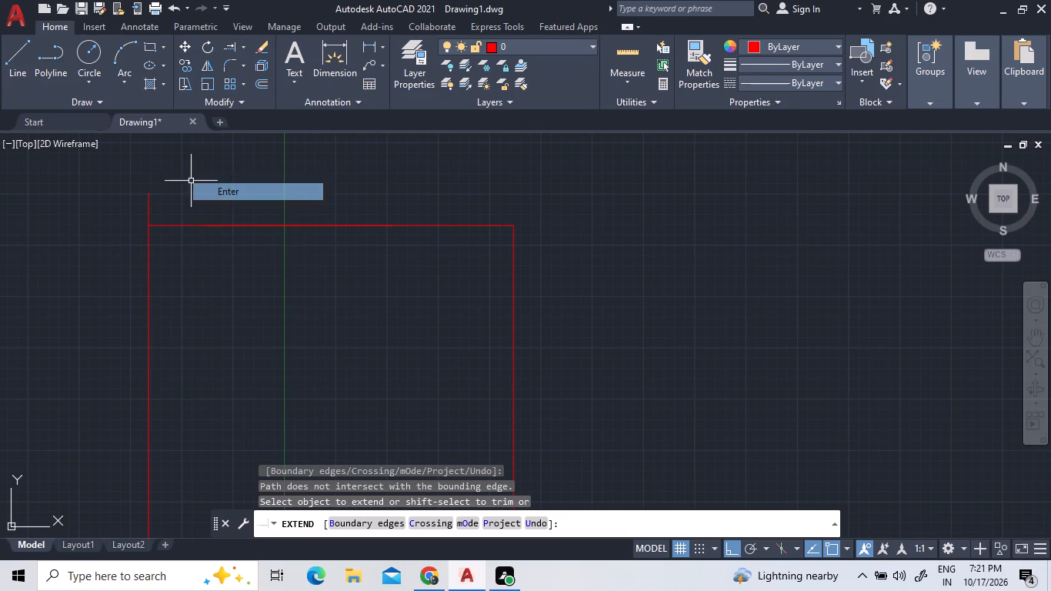
Check the stub above the outline's top-left corner with Quick measure and erase it.
left_click(148, 203)
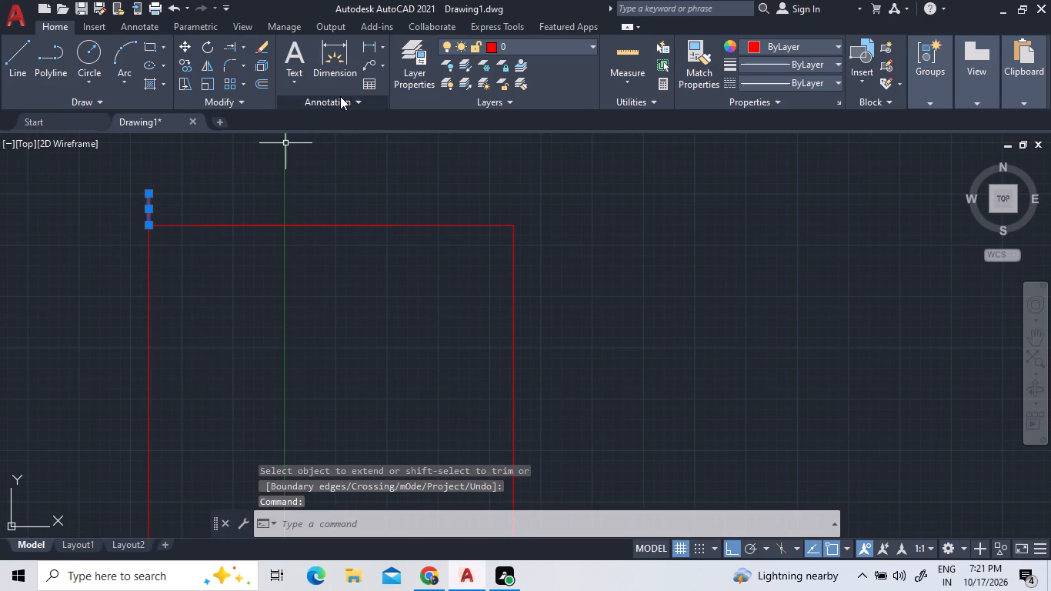
triple_click(636, 47)
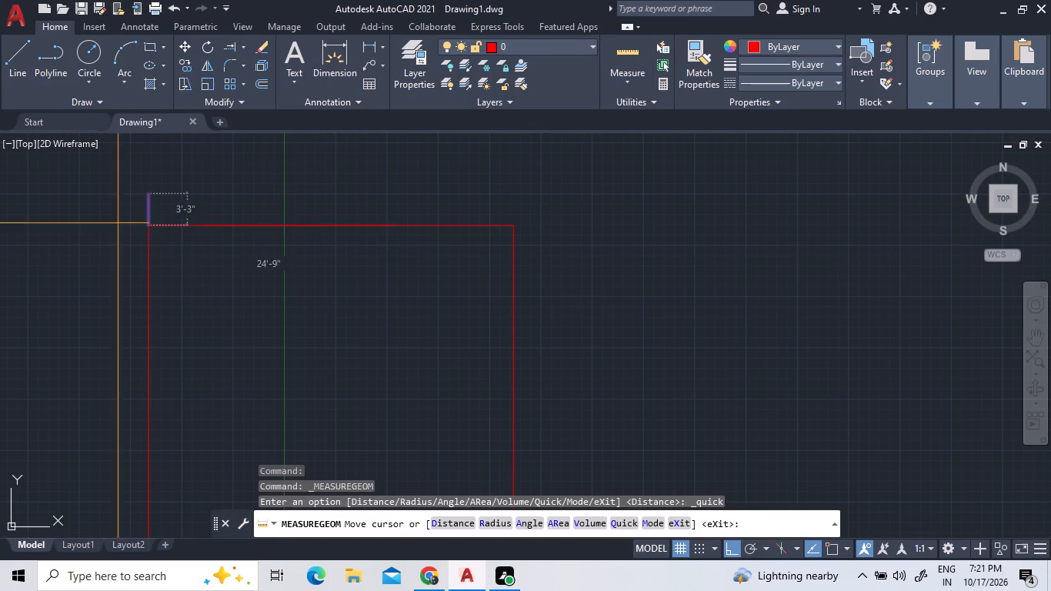
right_click(355, 185)
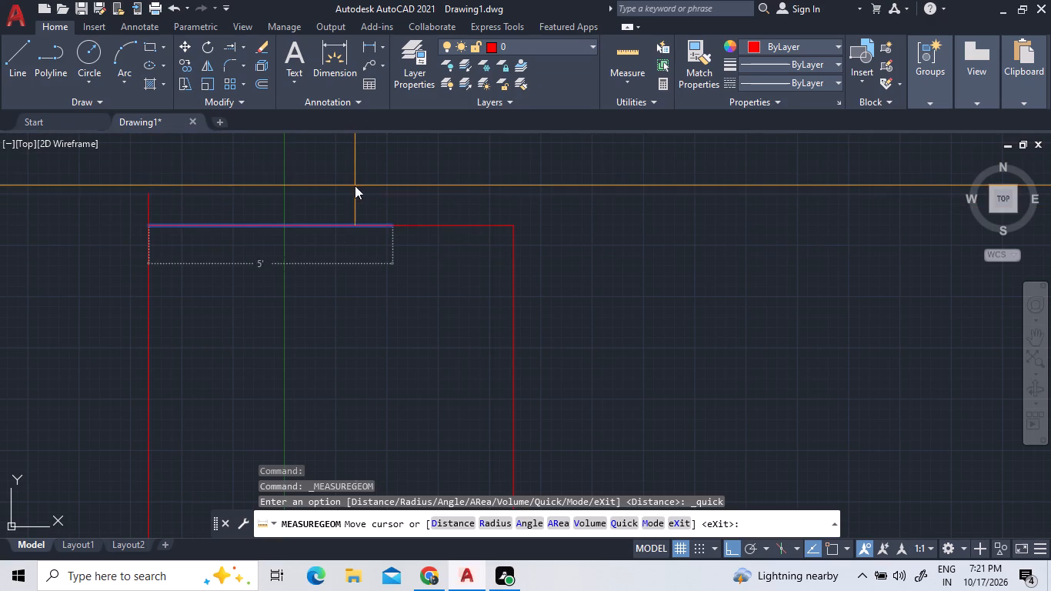
left_click(369, 194)
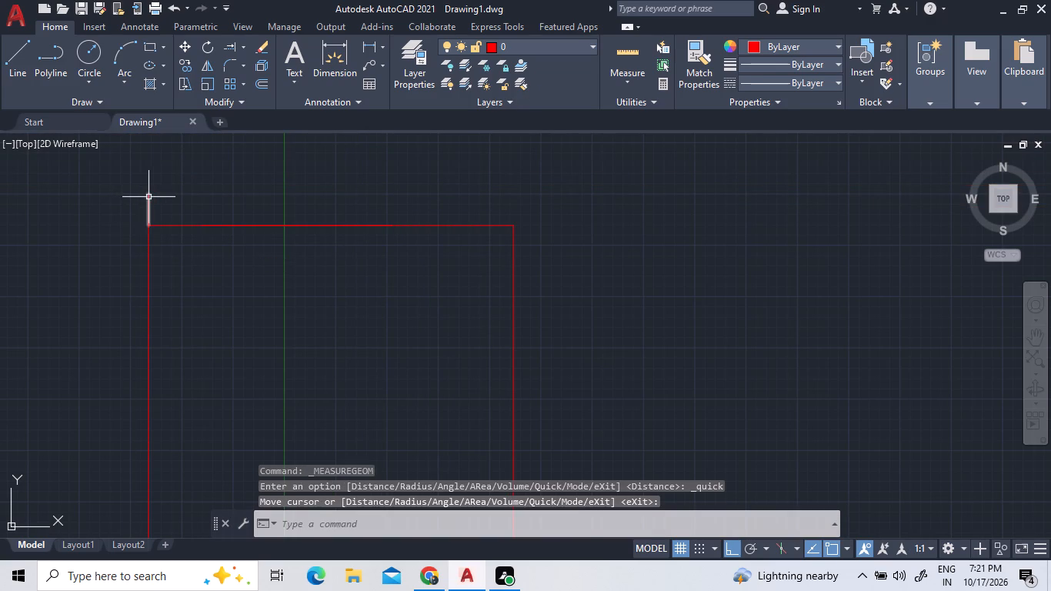
left_click(148, 197)
key("Delete")
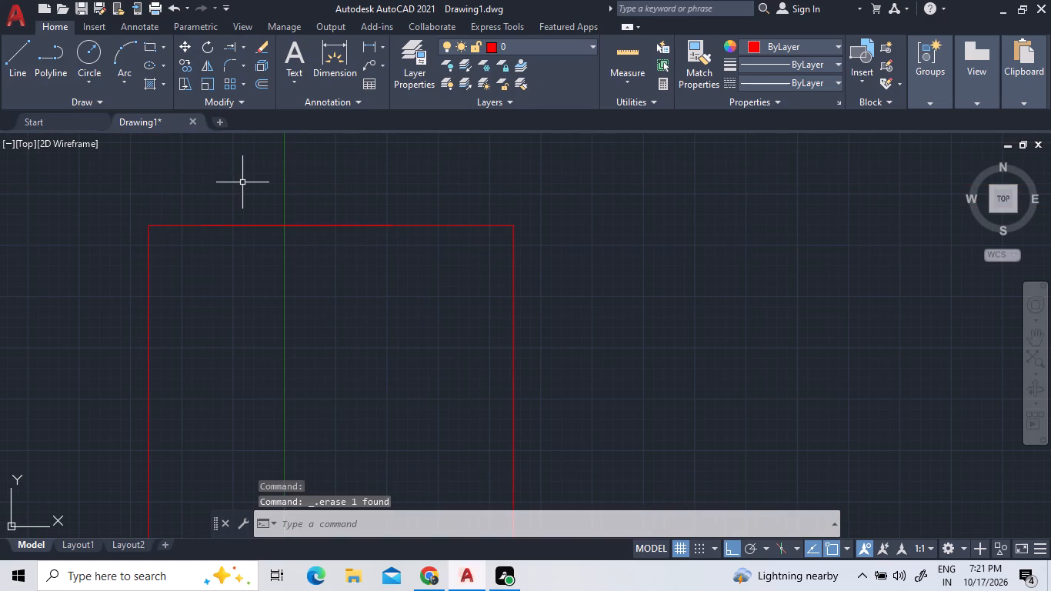
Trim the left side's overhang below the outline's bottom edge.
scroll(242, 186, "down", 2)
scroll(216, 363, "up", 2)
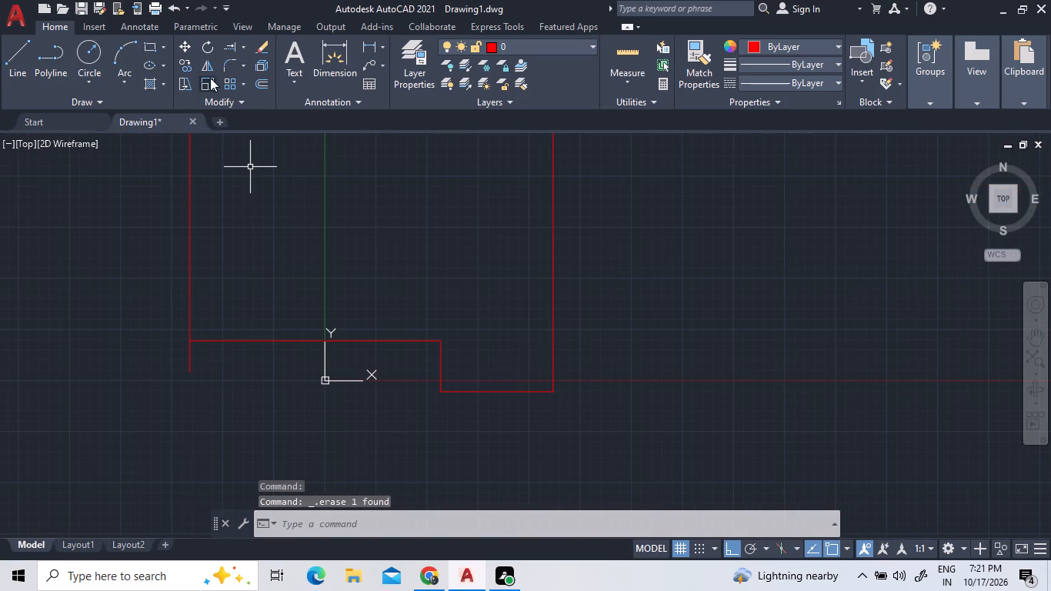
left_click(247, 45)
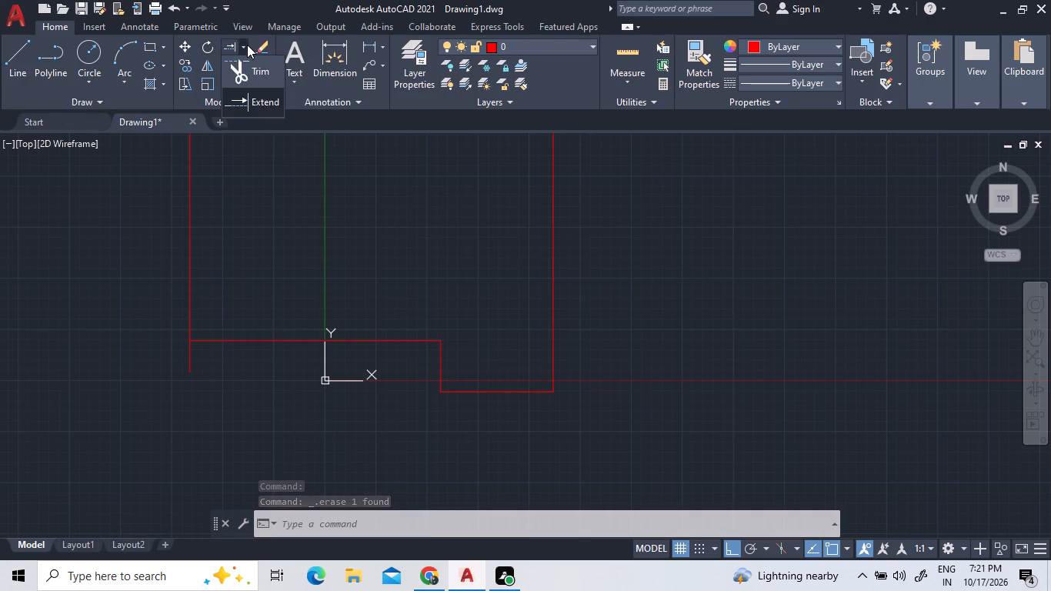
double_click(247, 69)
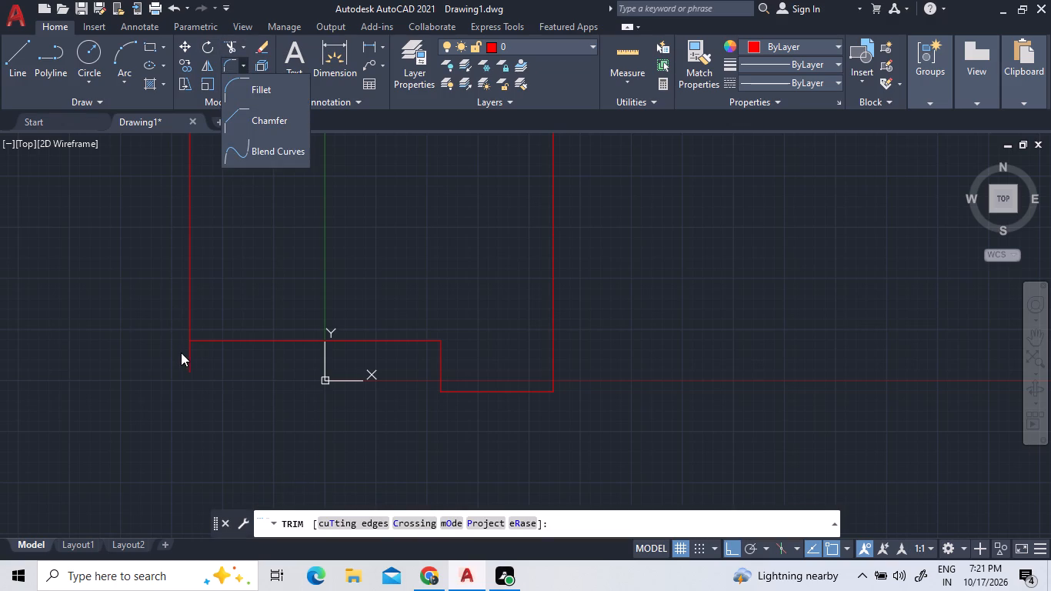
double_click(235, 45)
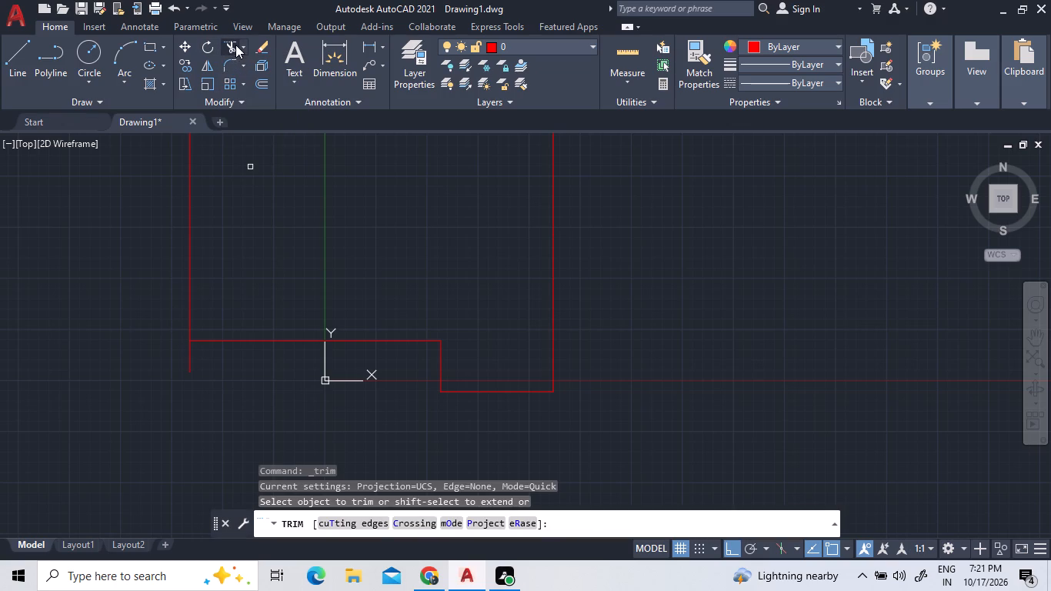
double_click(190, 358)
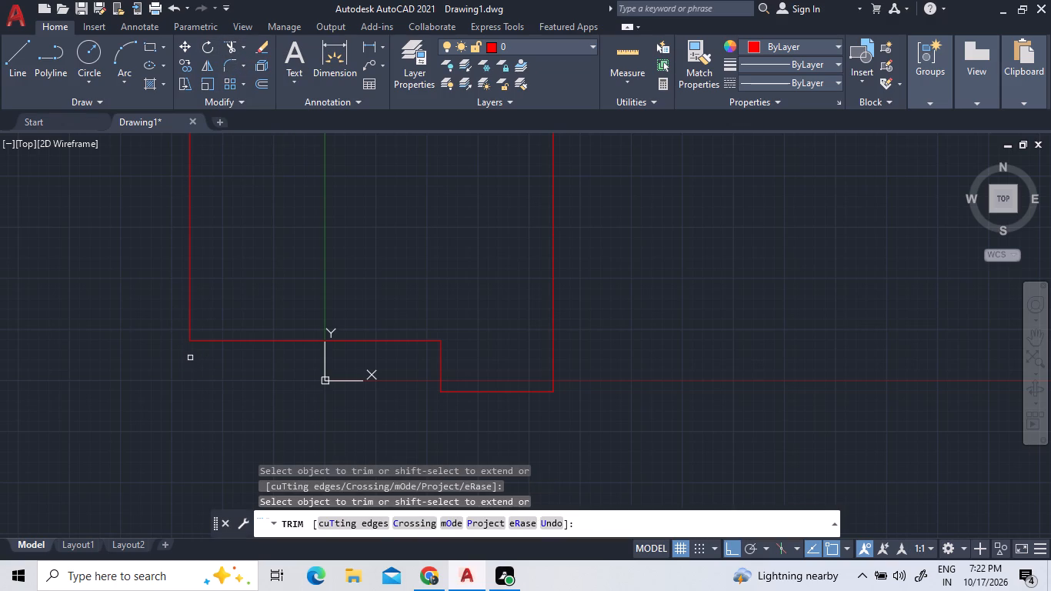
scroll(270, 369, "down", 3)
scroll(272, 289, "up", 2)
right_click(275, 279)
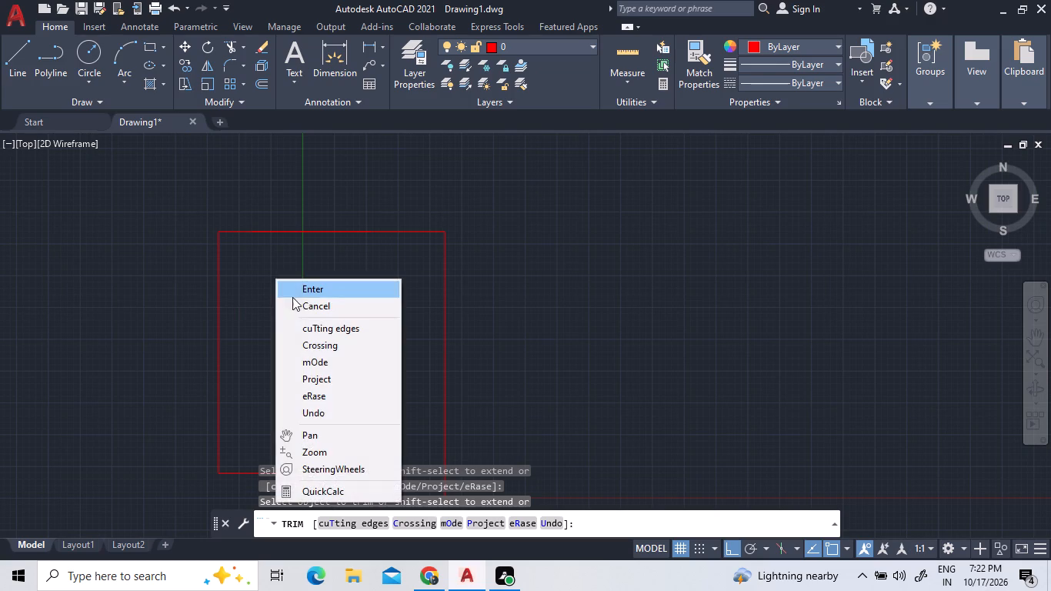
left_click(293, 290)
Join the top edge segments with the upper segments of the left and right sides into a polyline.
left_click(296, 229)
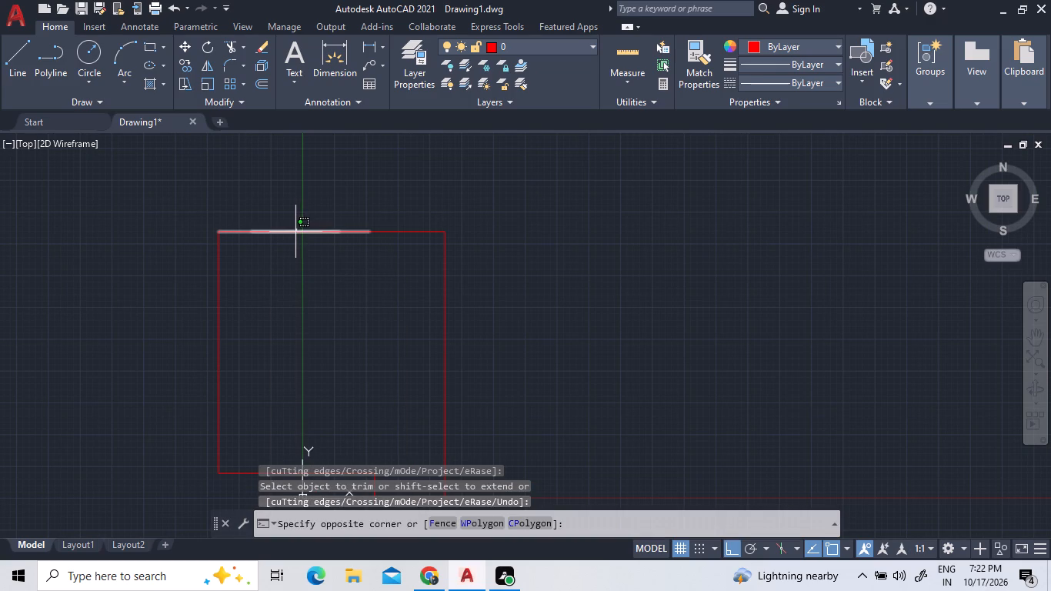
left_click(295, 232)
left_click(402, 232)
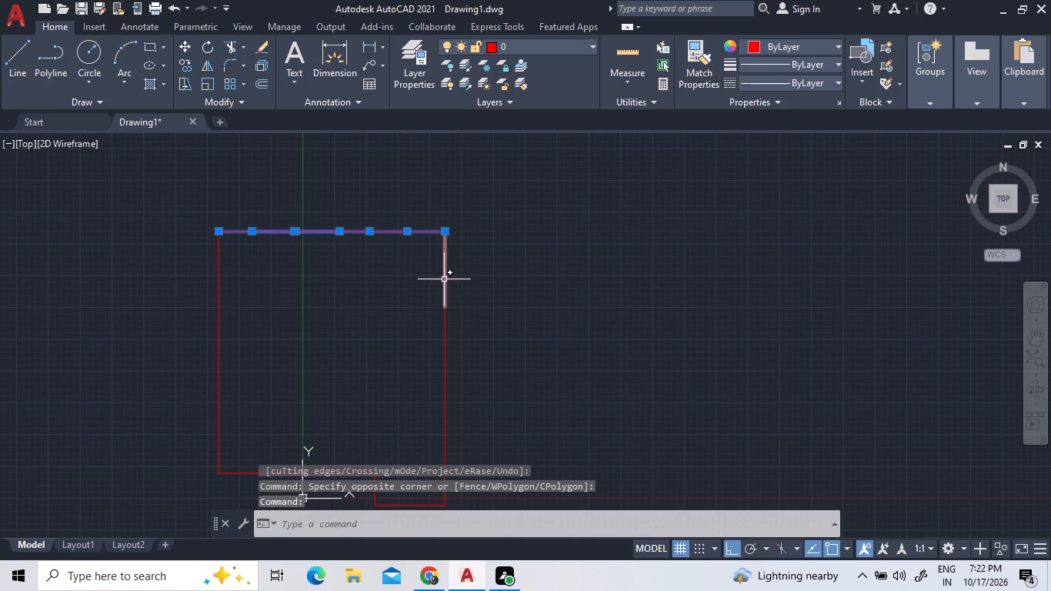
left_click(444, 279)
left_click(218, 292)
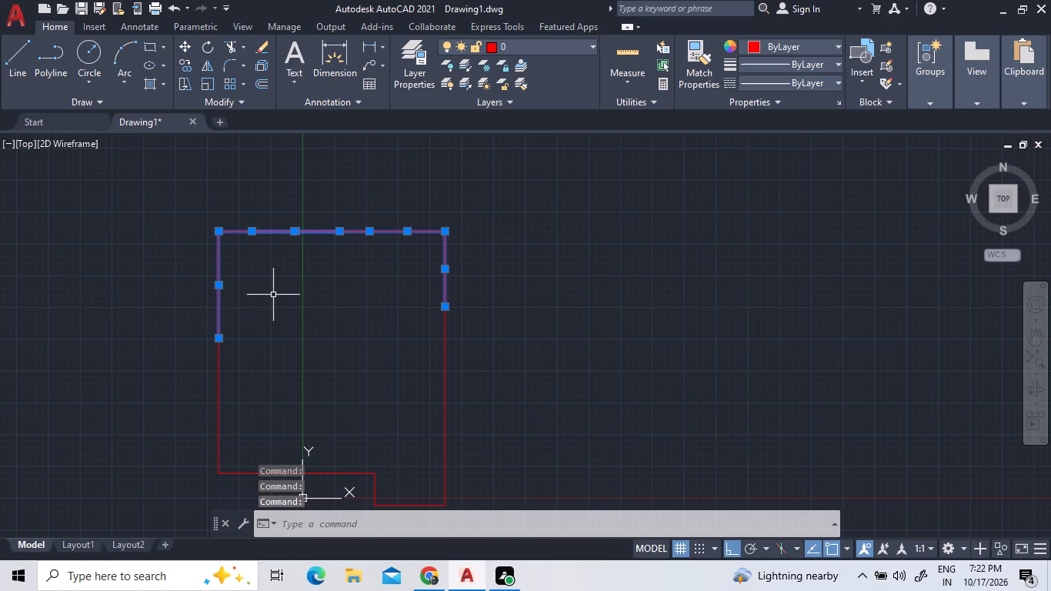
key("j")
key("space")
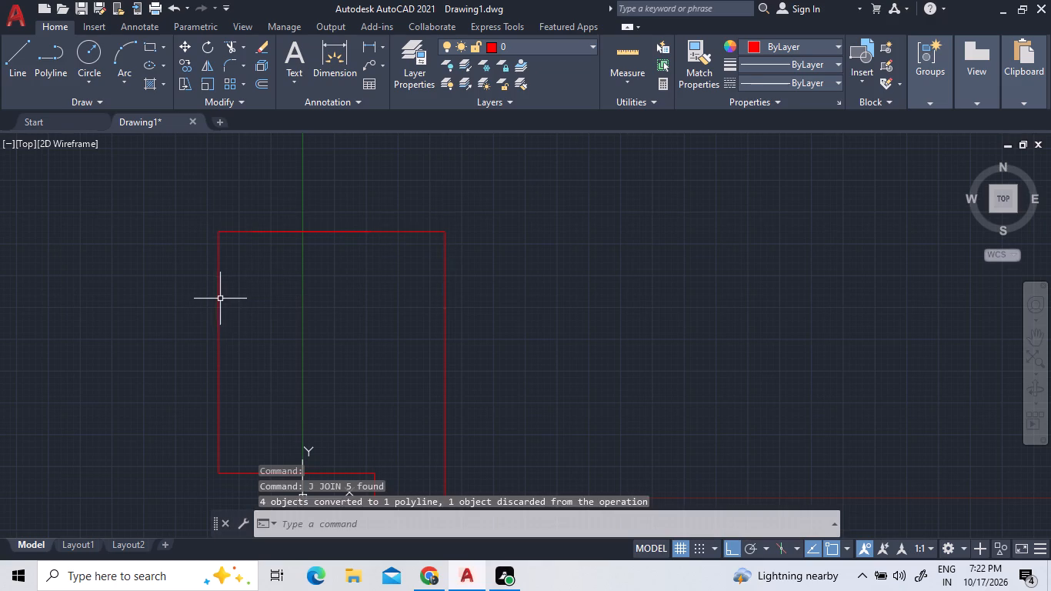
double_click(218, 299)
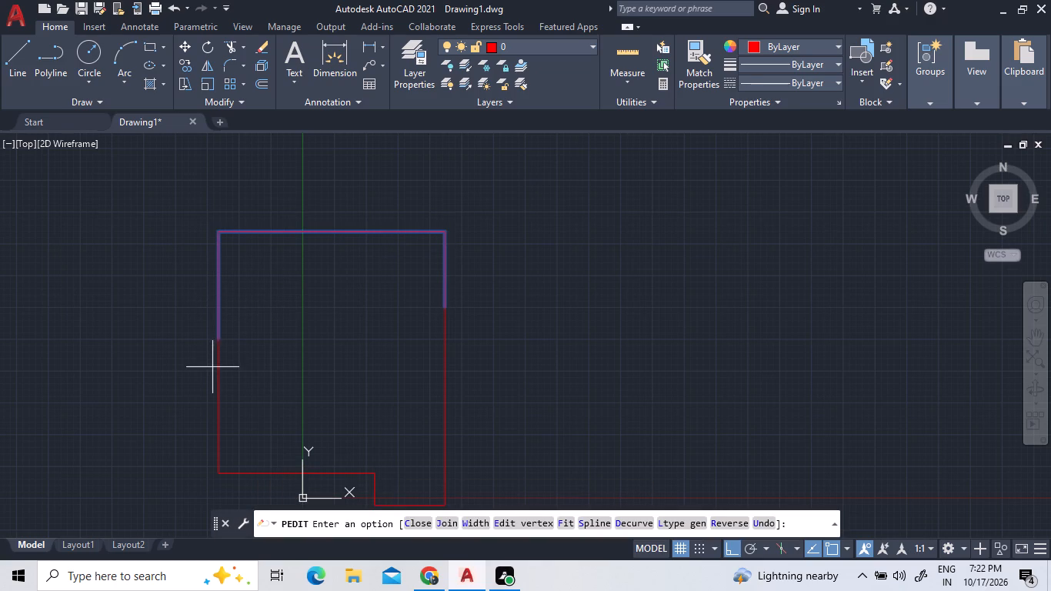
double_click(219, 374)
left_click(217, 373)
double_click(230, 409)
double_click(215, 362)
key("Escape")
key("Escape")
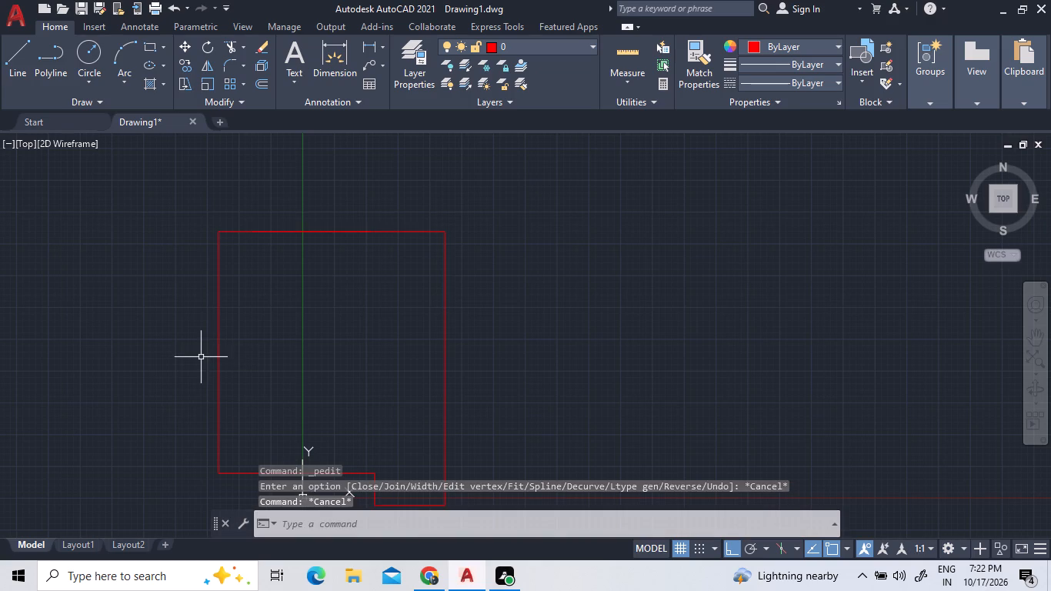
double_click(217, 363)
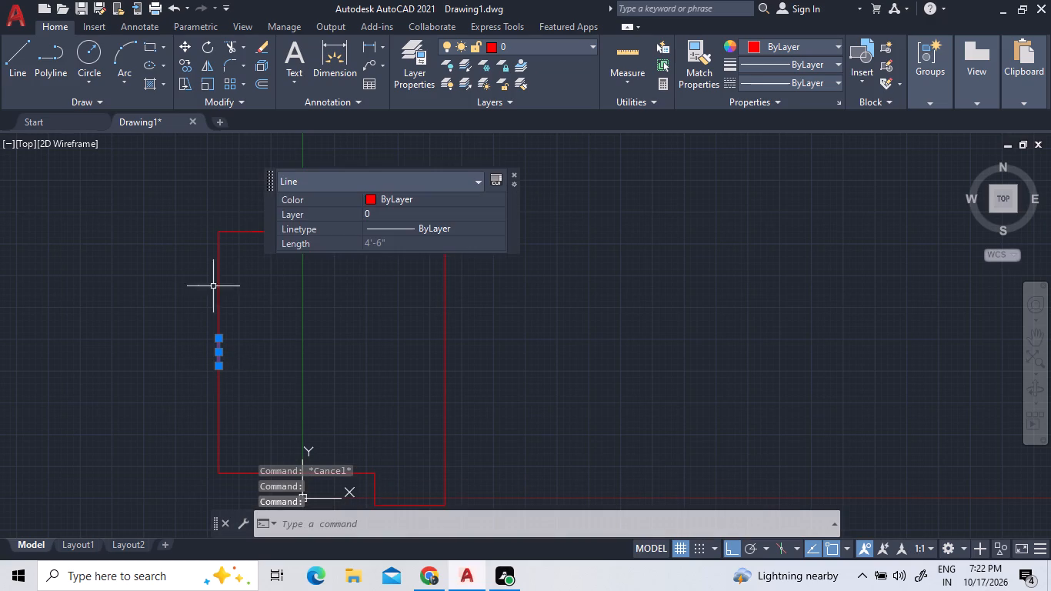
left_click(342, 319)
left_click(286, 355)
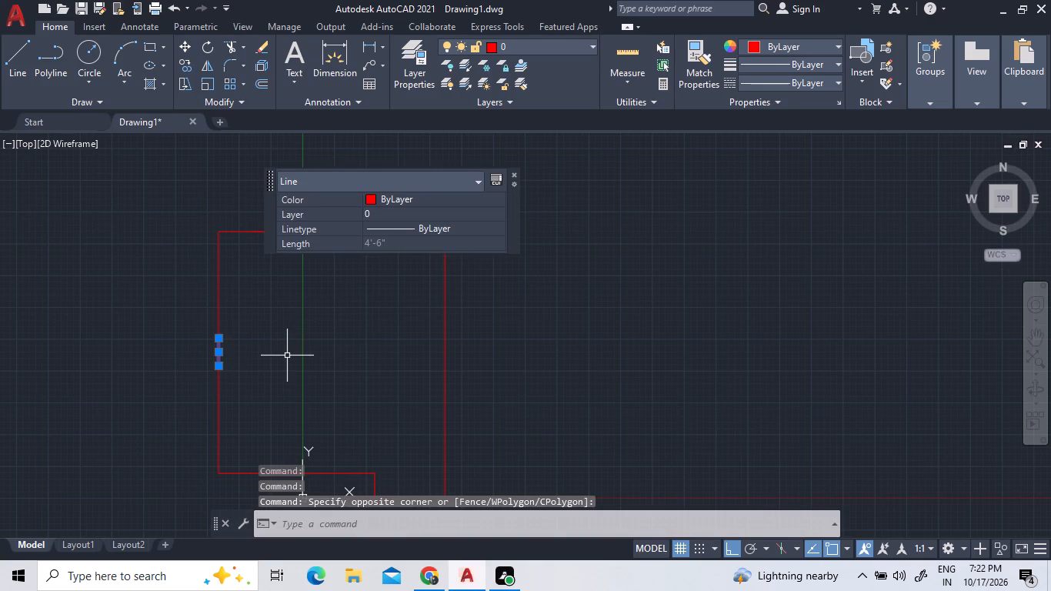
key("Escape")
Join the upper polyline with all remaining left, right, bottom and step segments of the outline into one polyline.
left_click(216, 336)
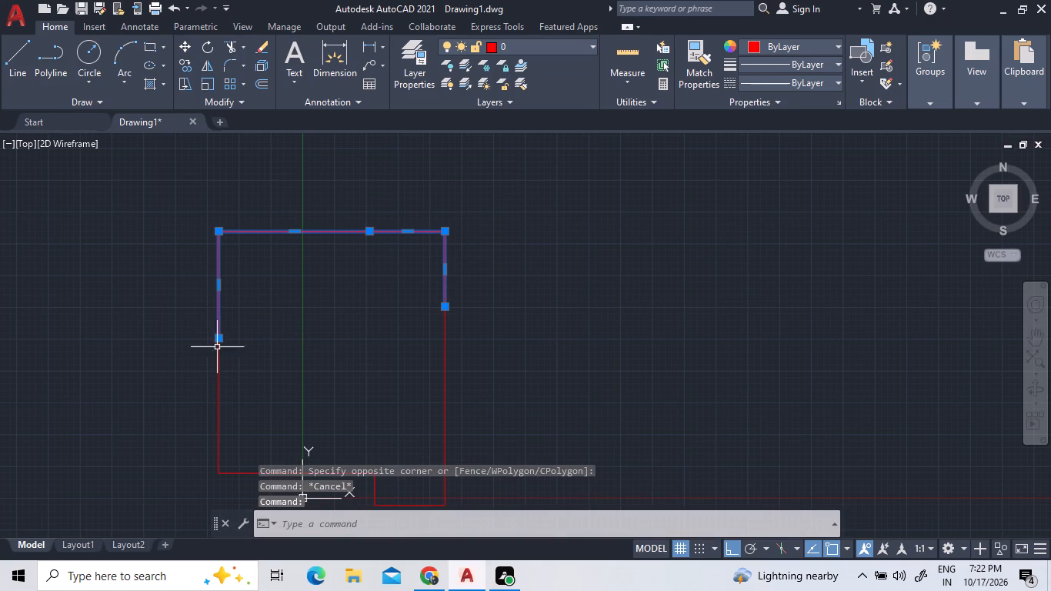
double_click(217, 377)
double_click(219, 351)
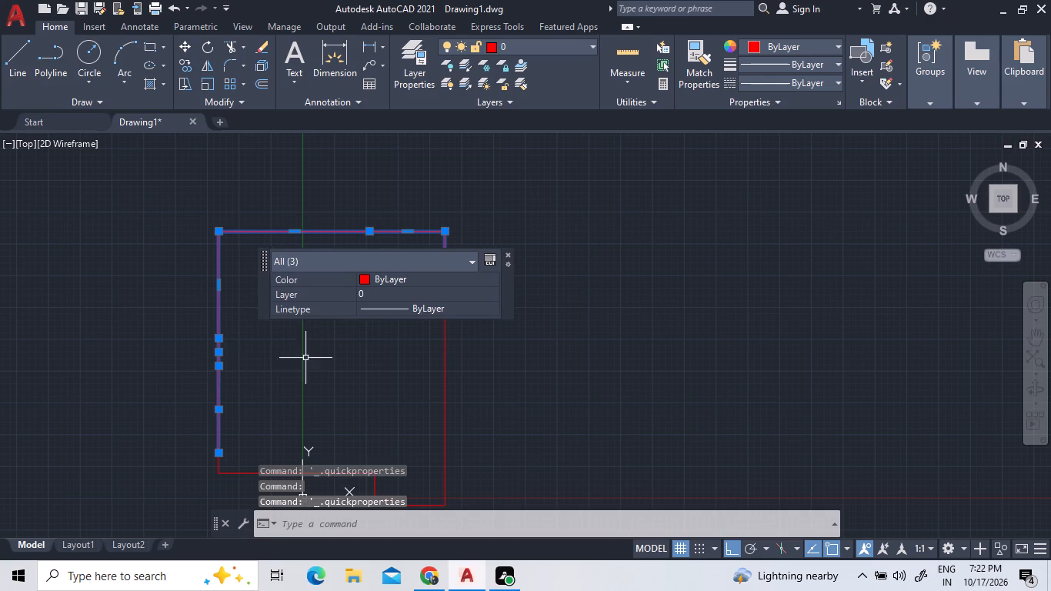
left_click(445, 345)
left_click(443, 406)
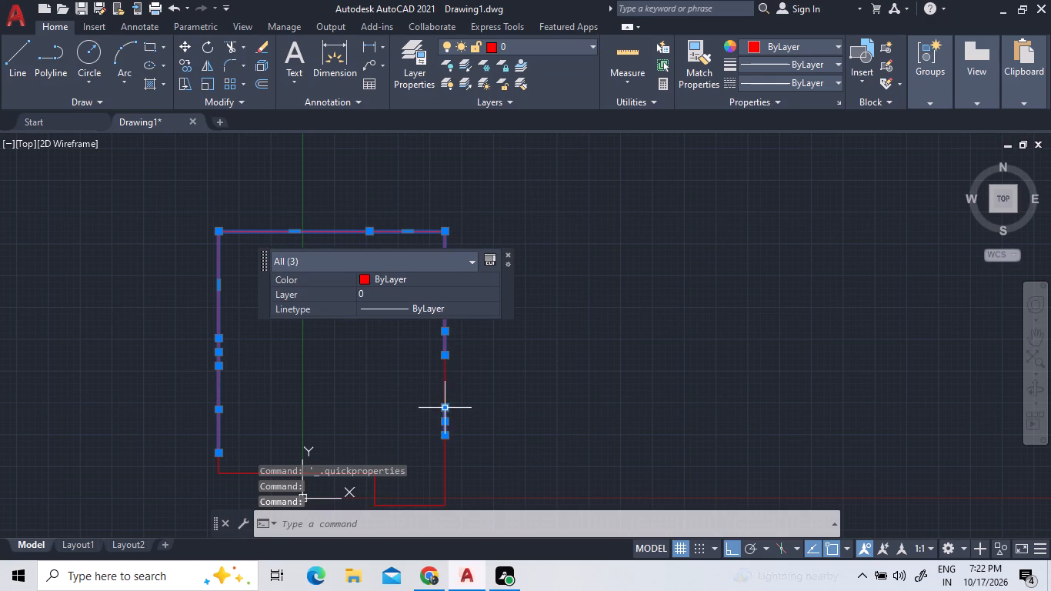
double_click(445, 372)
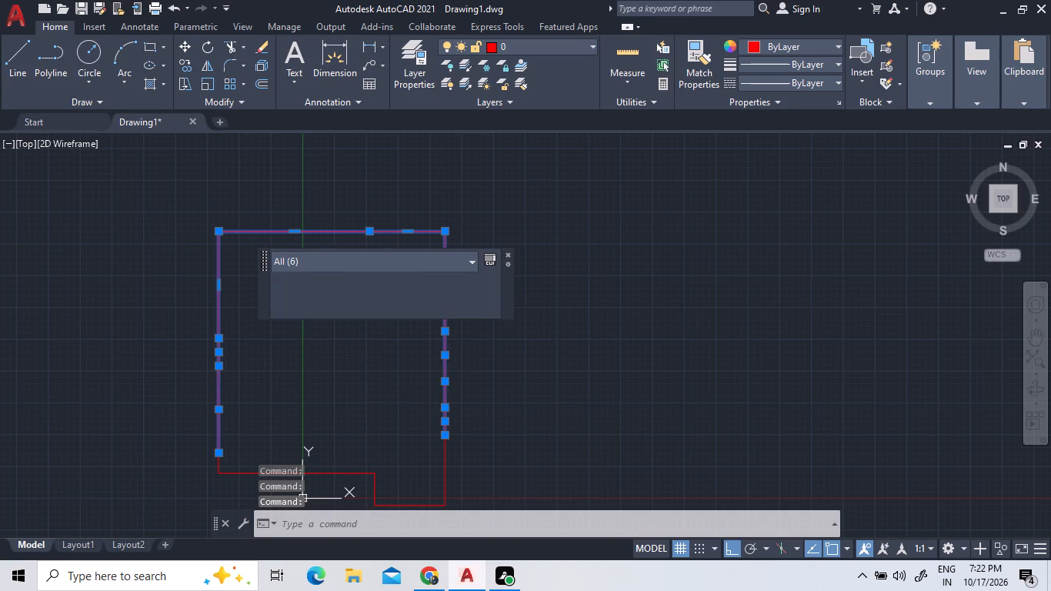
scroll(259, 355, "down", 2)
scroll(252, 386, "up", 3)
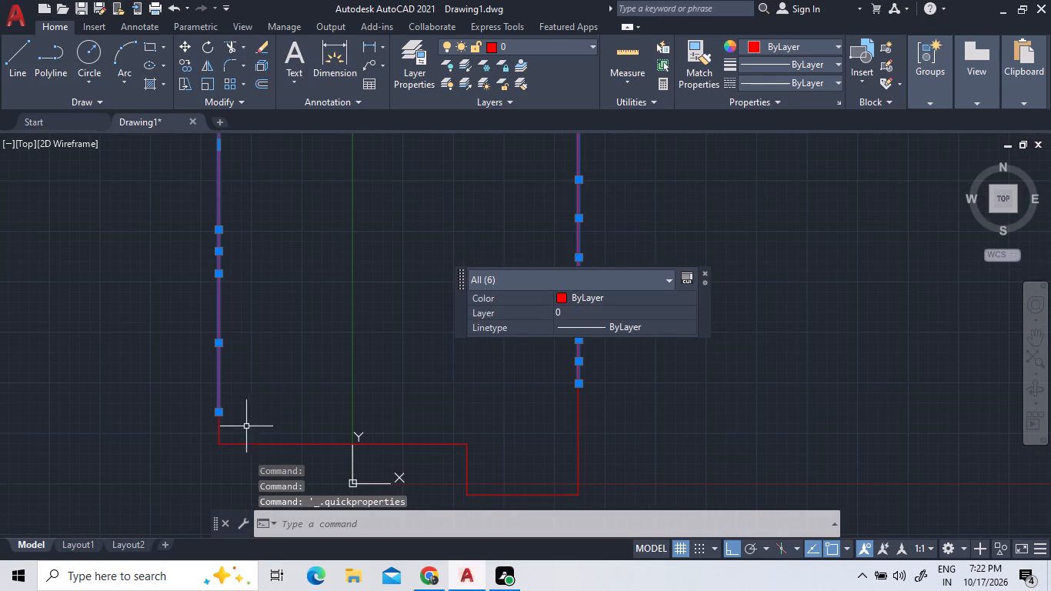
left_click(235, 446)
left_click(216, 423)
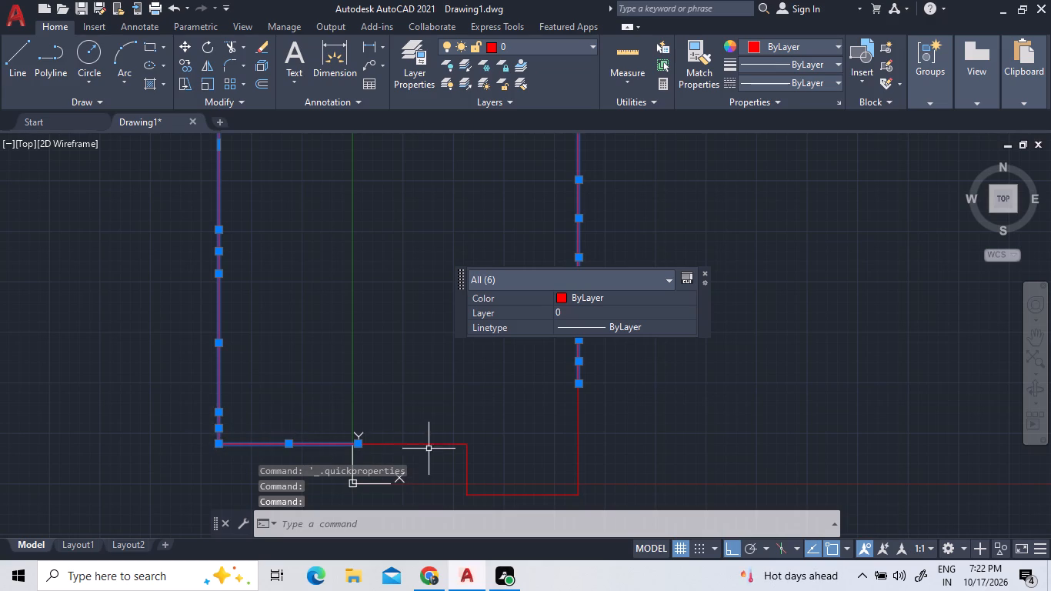
left_click(416, 446)
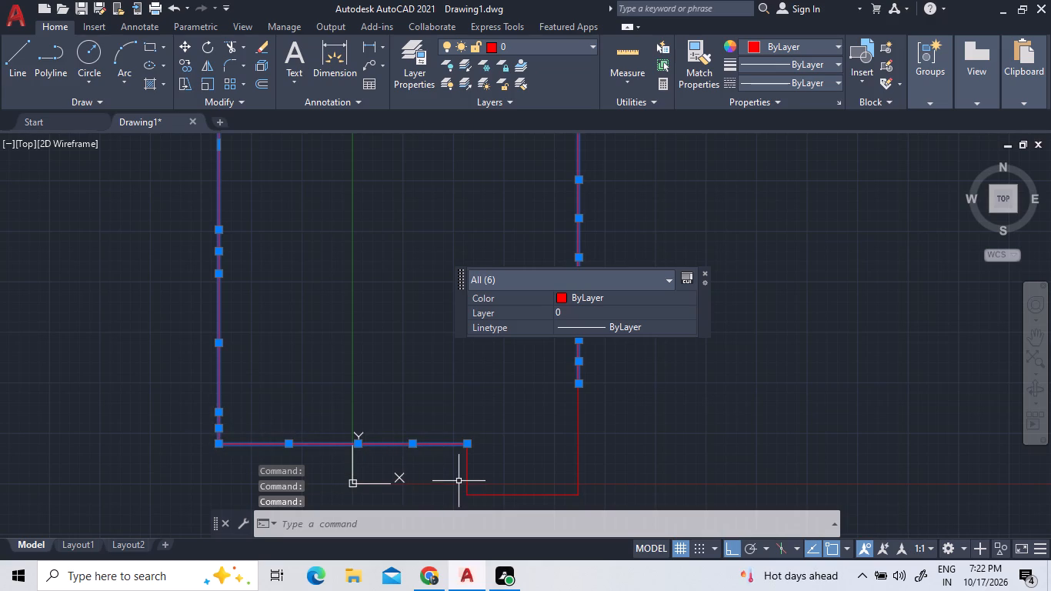
left_click(466, 477)
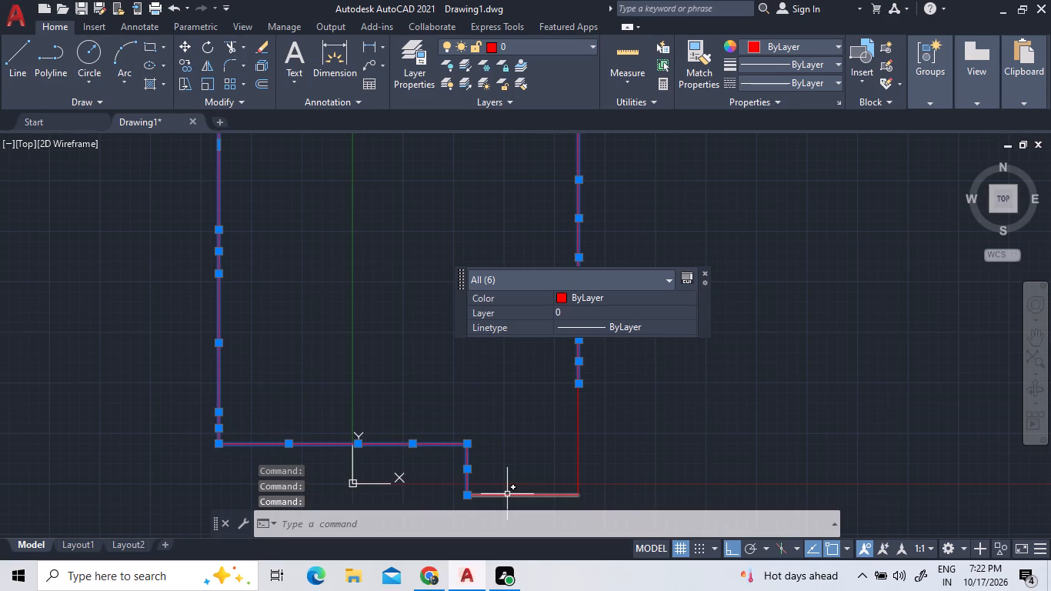
left_click(507, 494)
left_click(582, 458)
triple_click(564, 436)
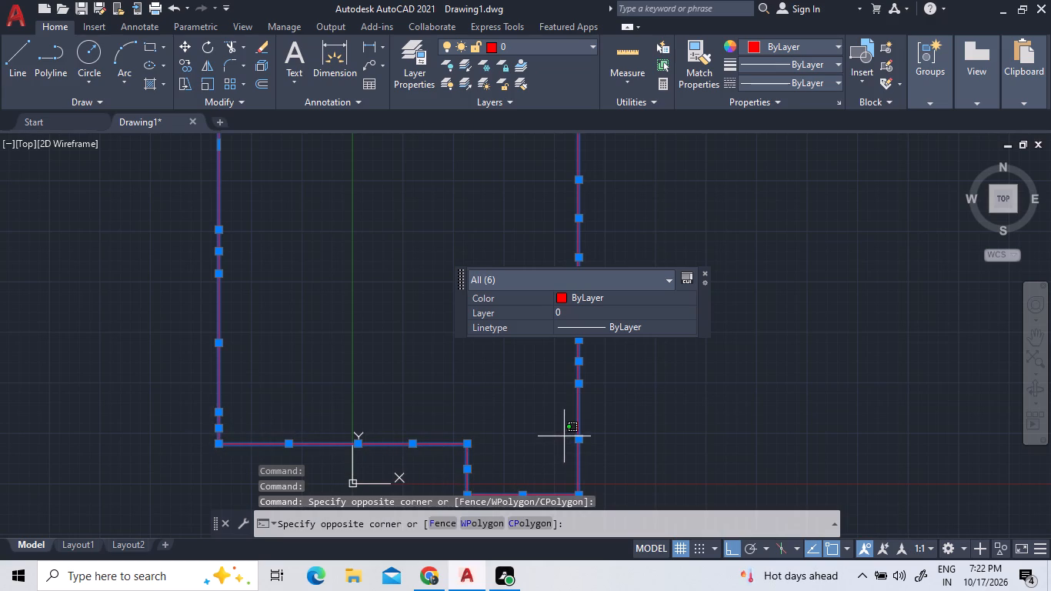
type("j")
key("space")
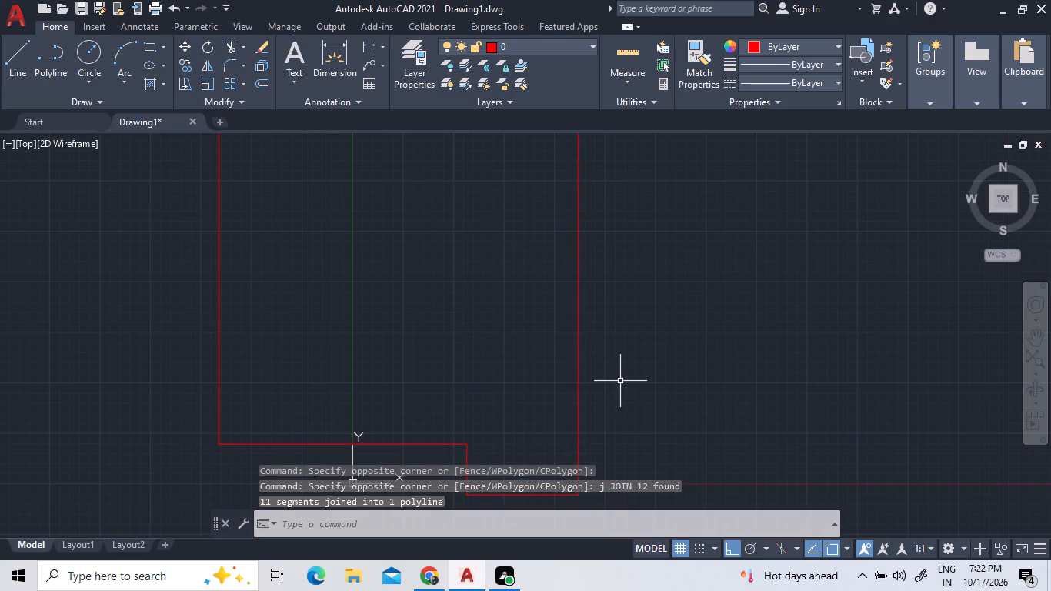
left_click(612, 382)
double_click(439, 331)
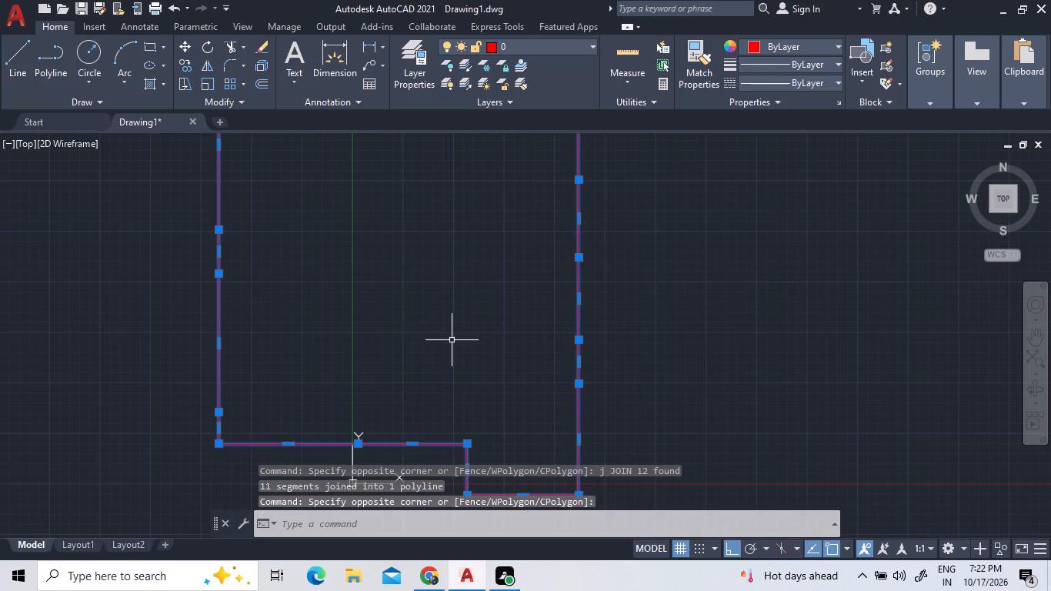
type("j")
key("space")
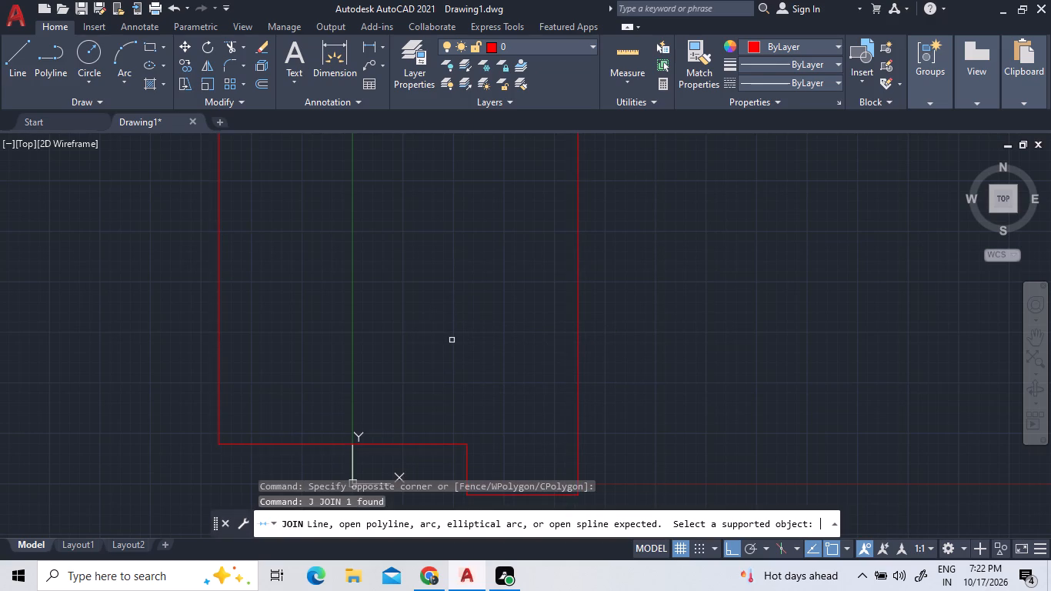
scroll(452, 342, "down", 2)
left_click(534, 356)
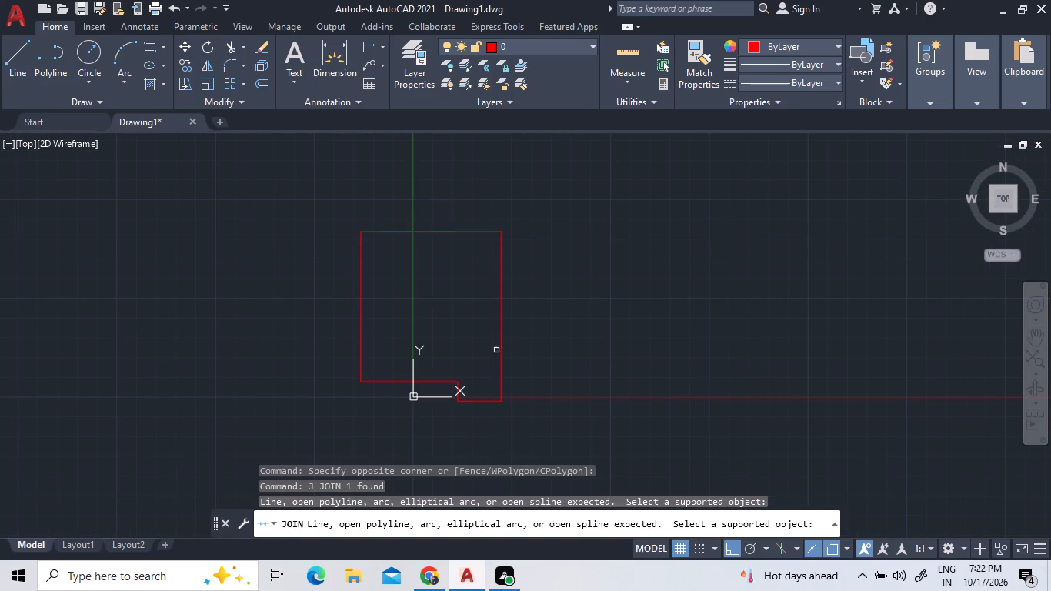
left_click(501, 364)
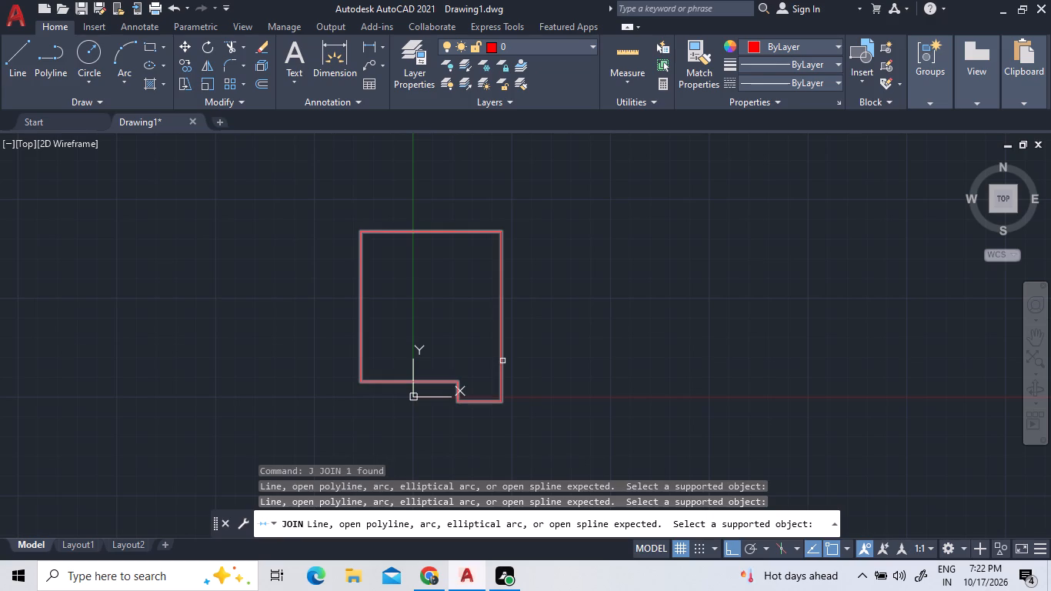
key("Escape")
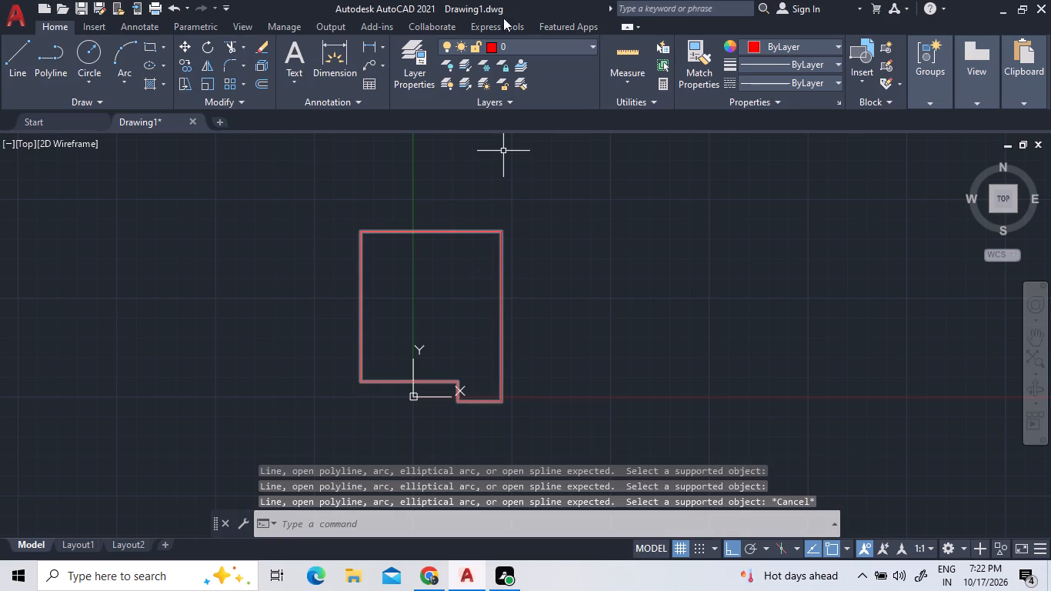
Change the wall layer's color to magenta.
left_click(522, 44)
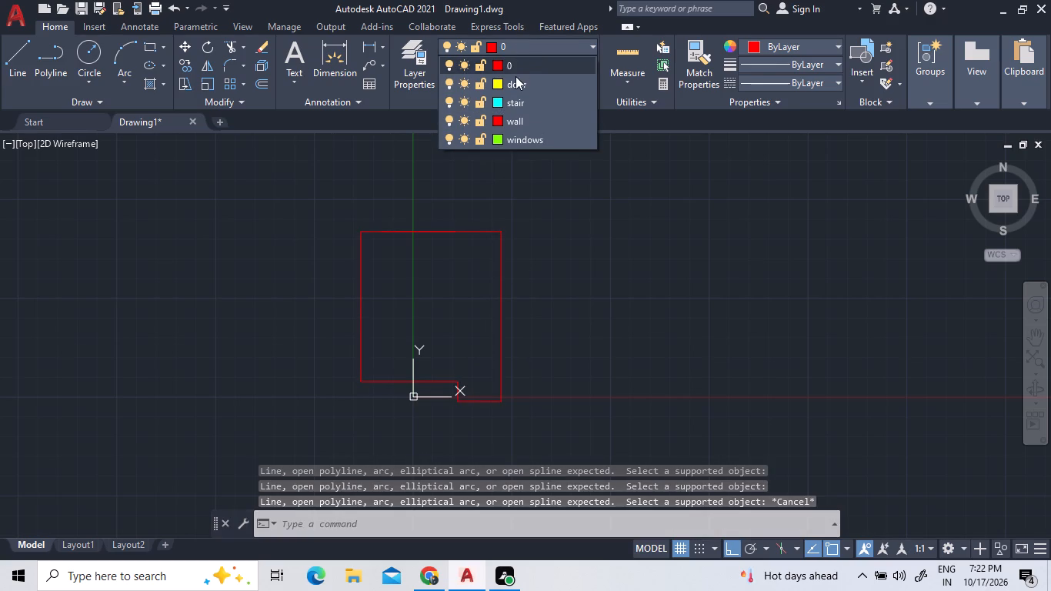
right_click(496, 120)
triple_click(497, 120)
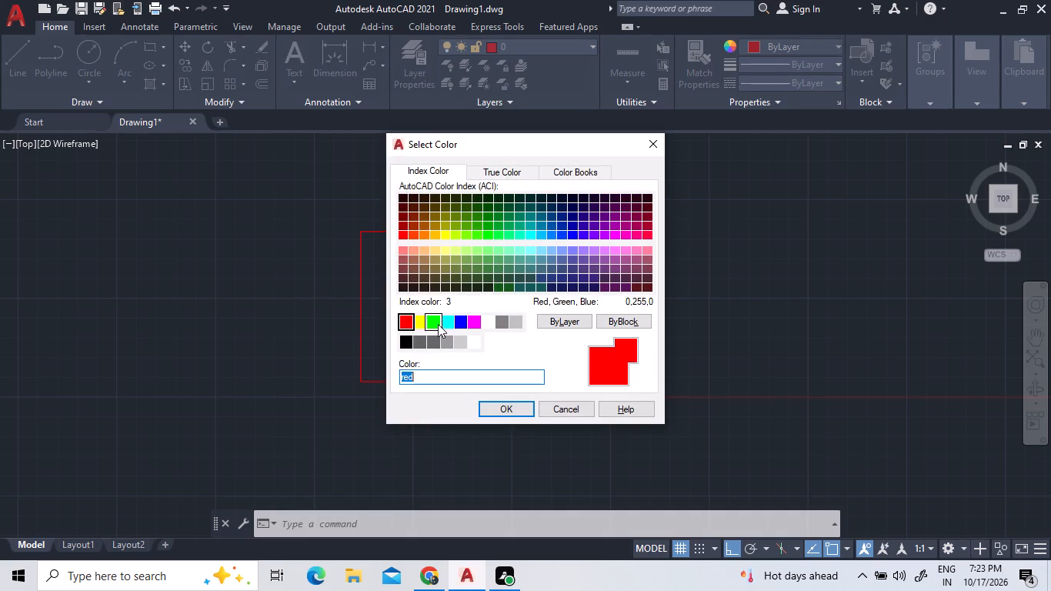
left_click(478, 324)
left_click(491, 403)
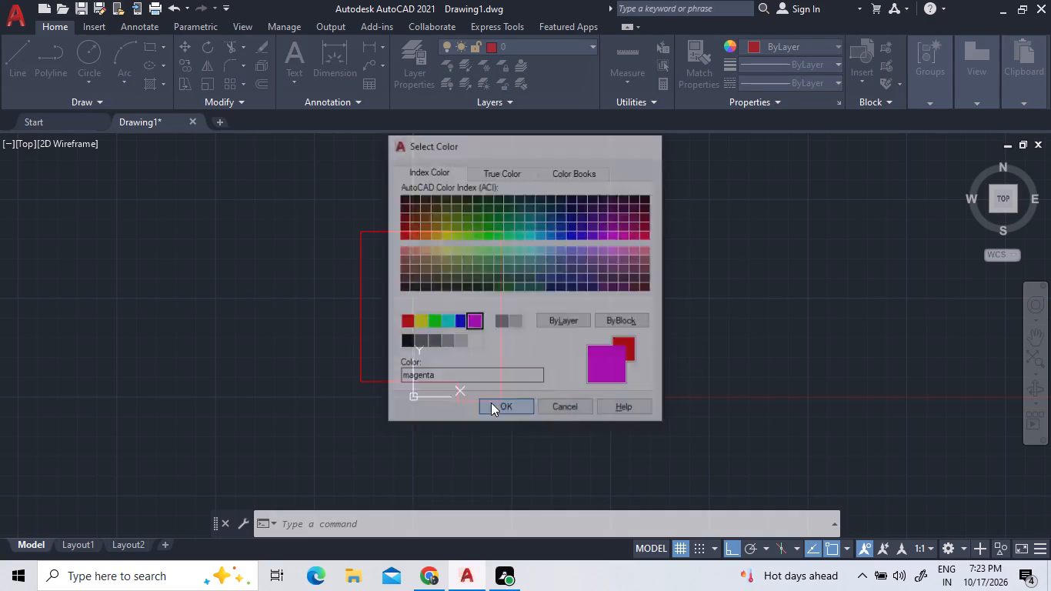
Set the offset distance for the outline to 9" and make wall the current layer.
scroll(402, 231, "up", 2)
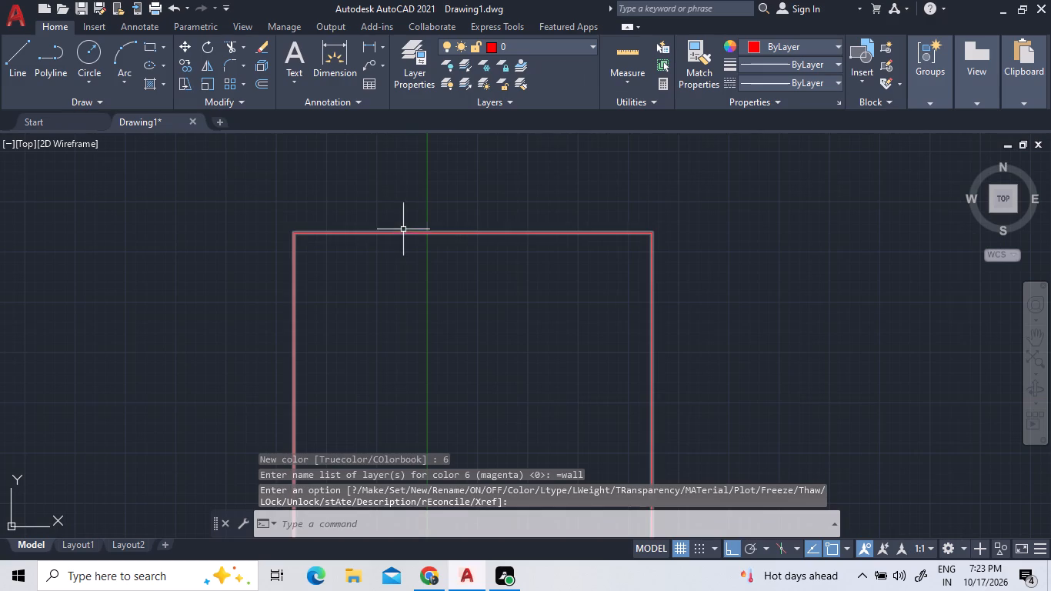
double_click(266, 76)
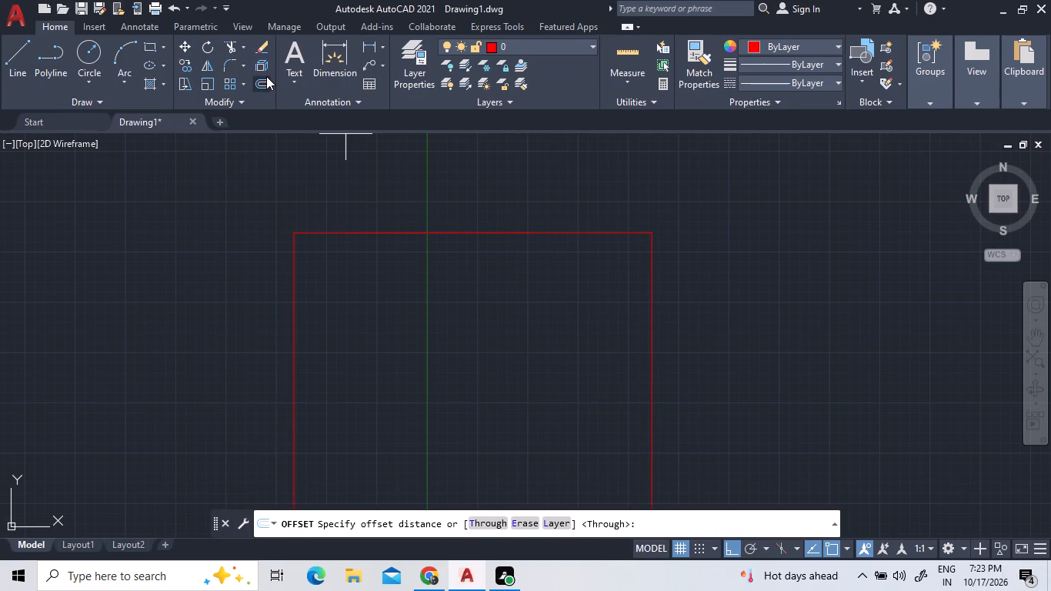
type("9\"")
key("Return")
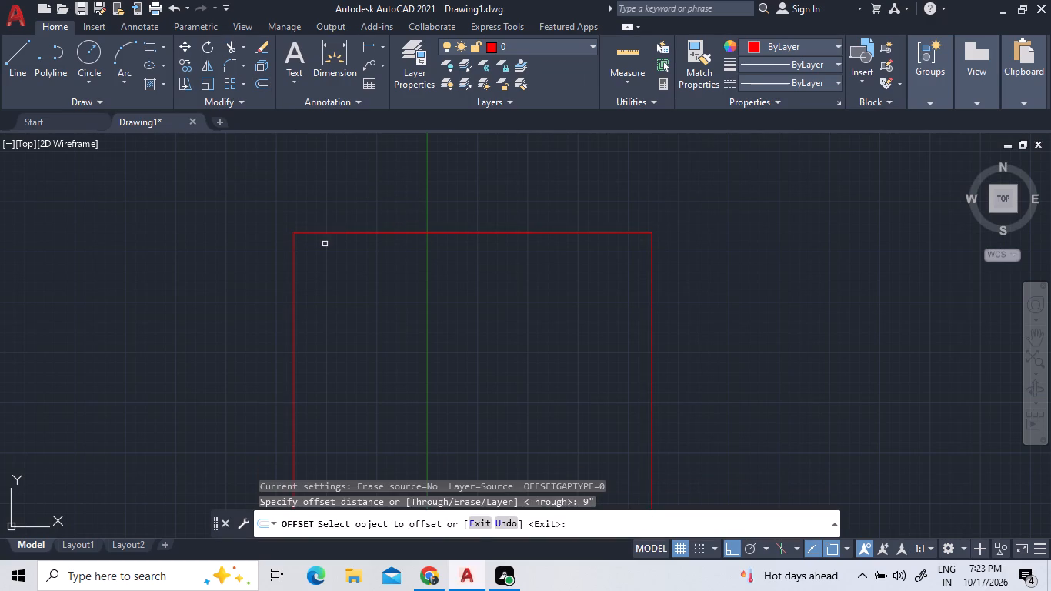
left_click(503, 42)
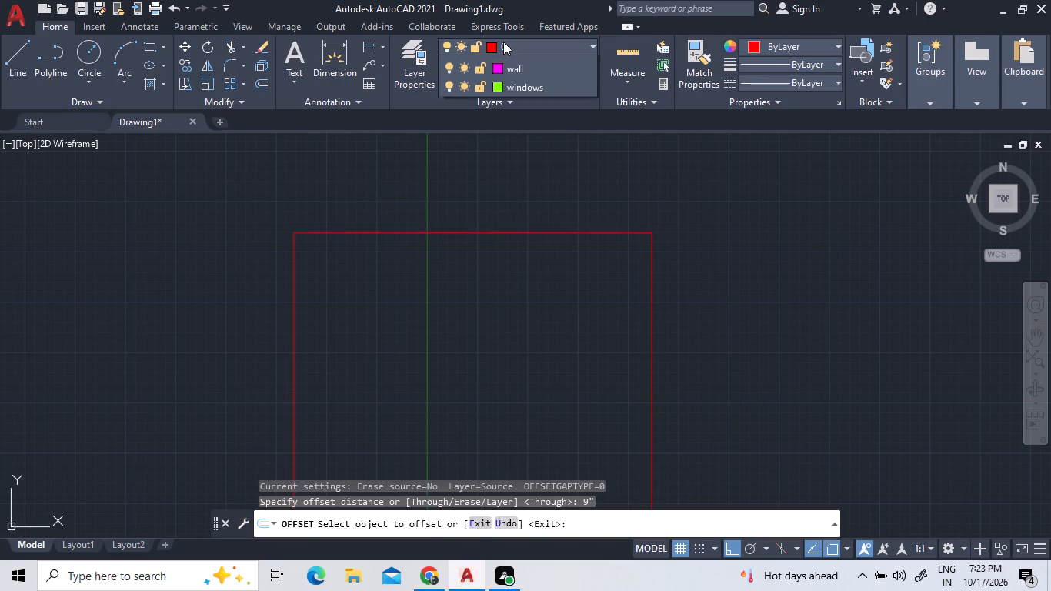
left_click(512, 122)
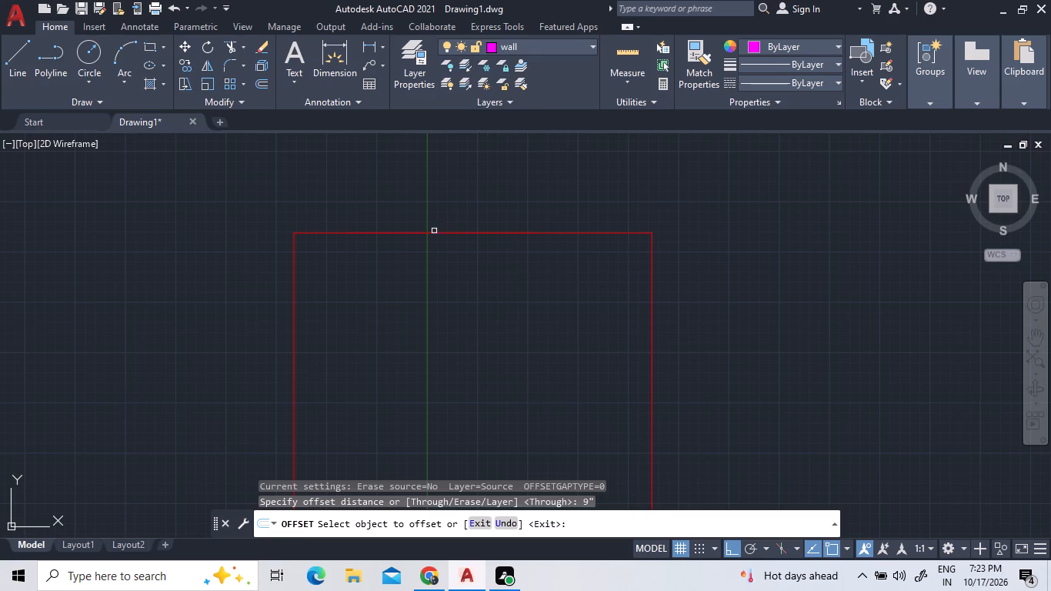
left_click(434, 232)
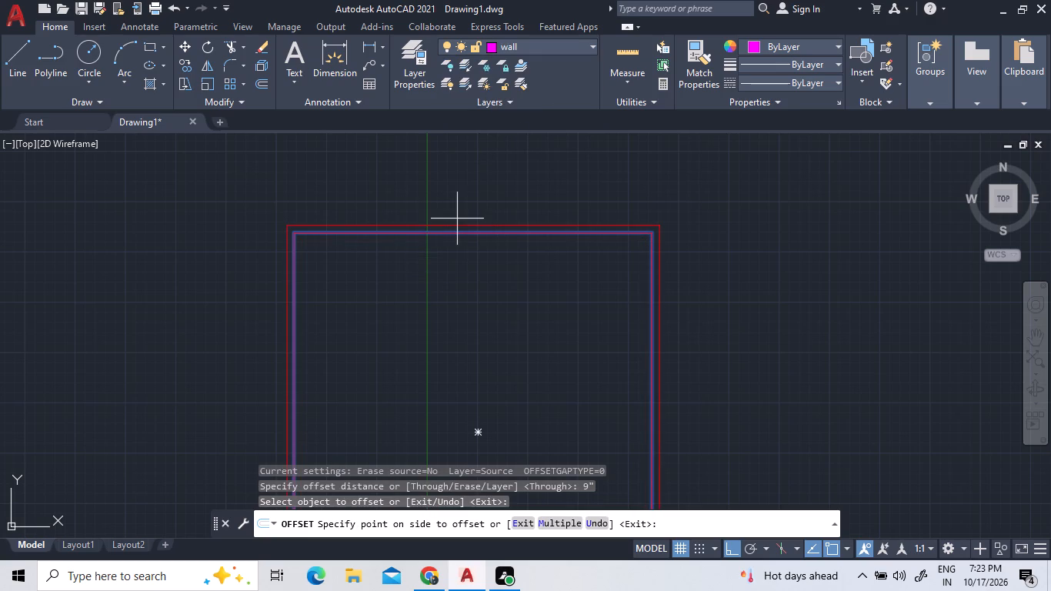
key("Escape")
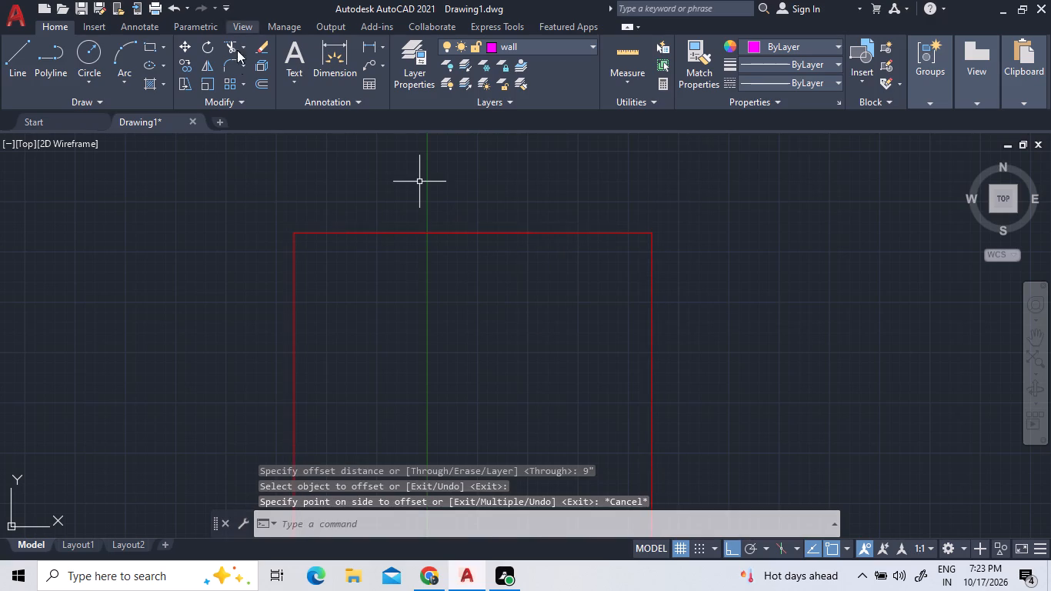
Offset the floor plan outline polyline 9" outward, reapplying magenta to the wall layer along the way.
double_click(259, 80)
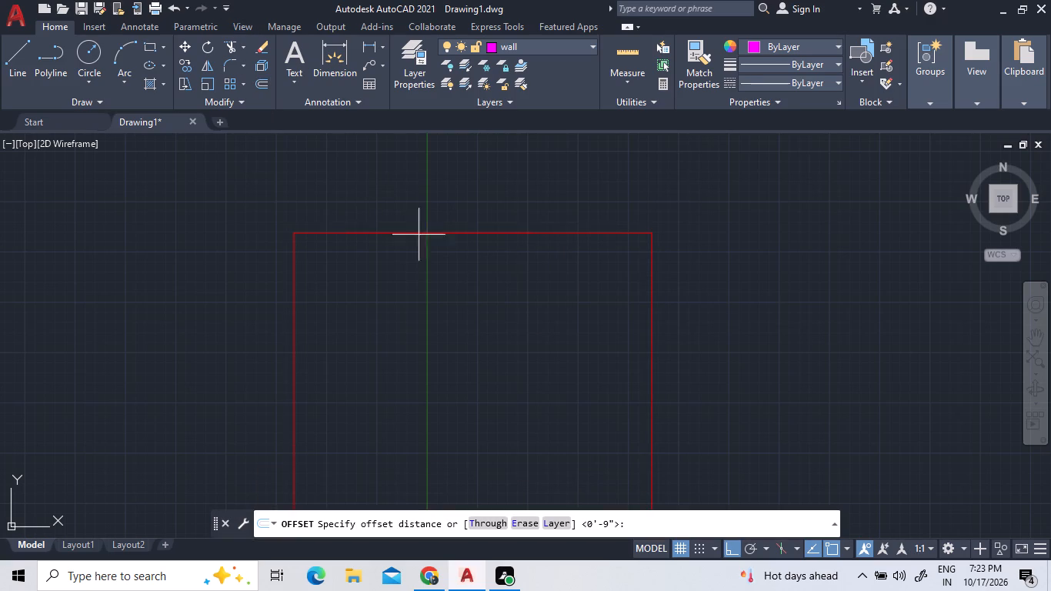
key("Return")
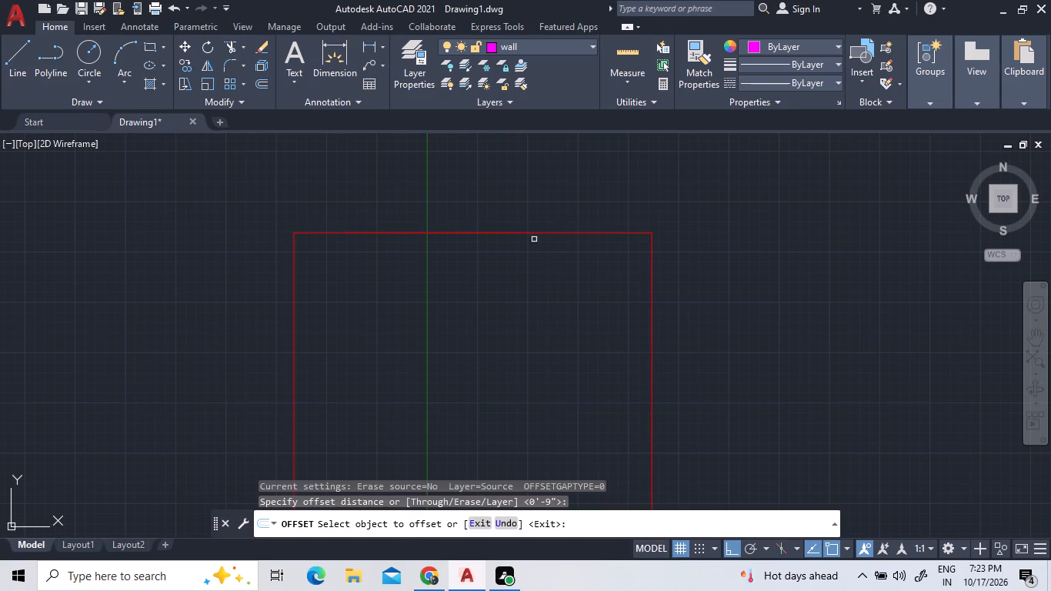
left_click(495, 45)
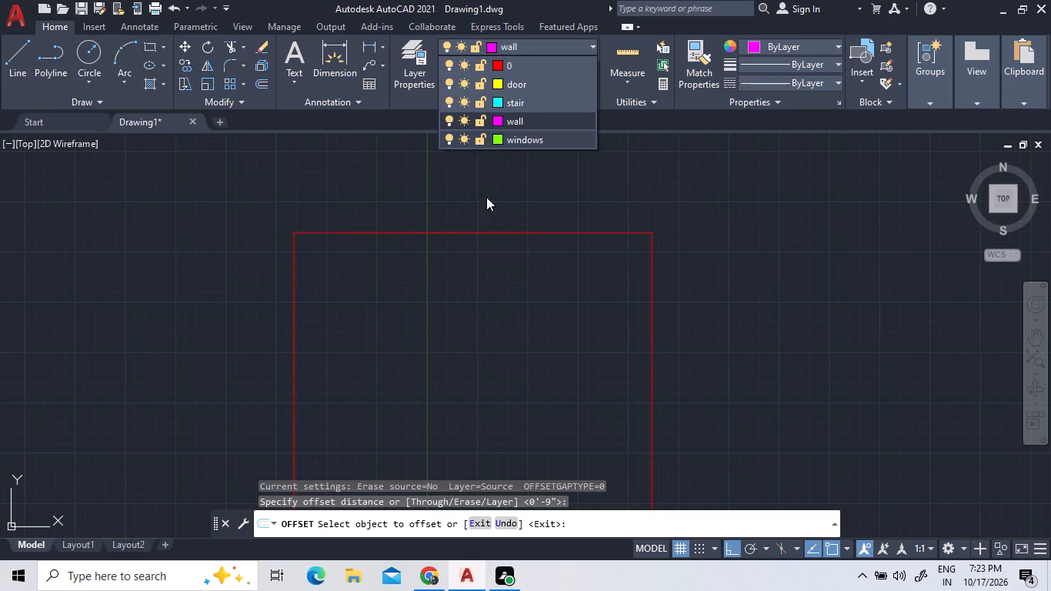
left_click(502, 119)
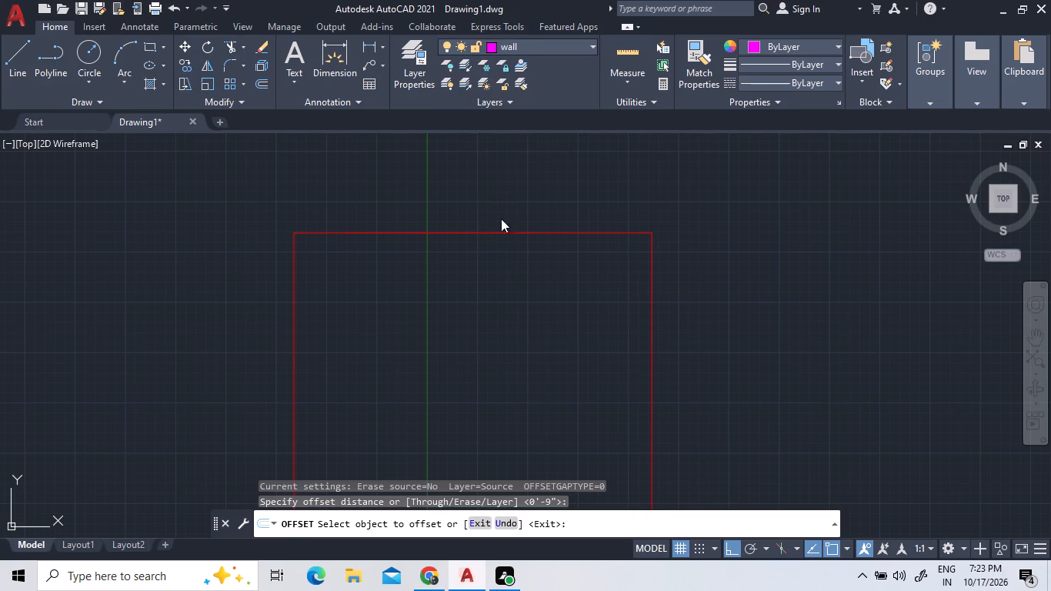
left_click(506, 407)
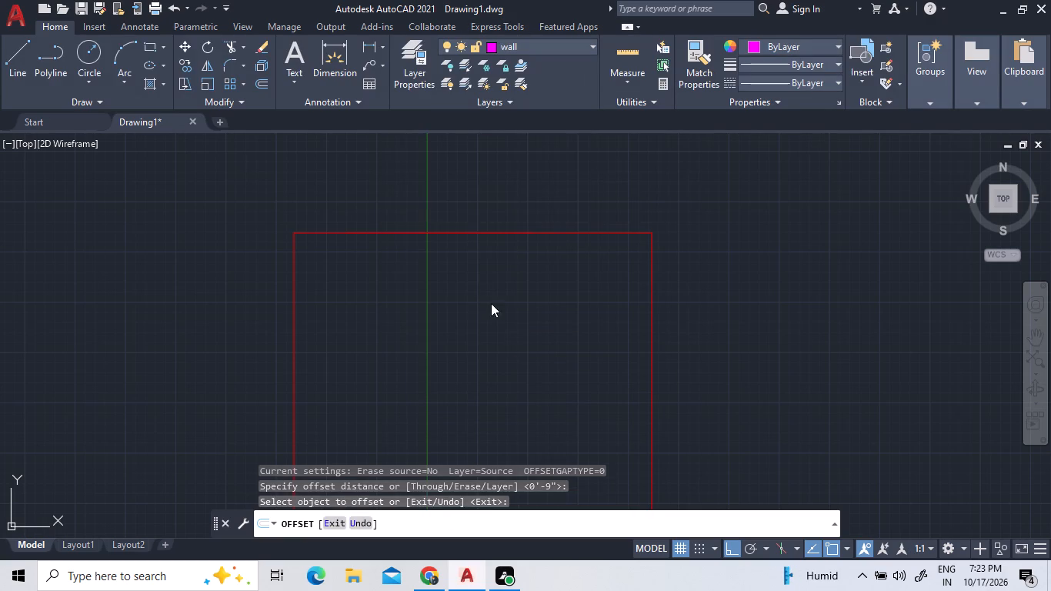
left_click(464, 232)
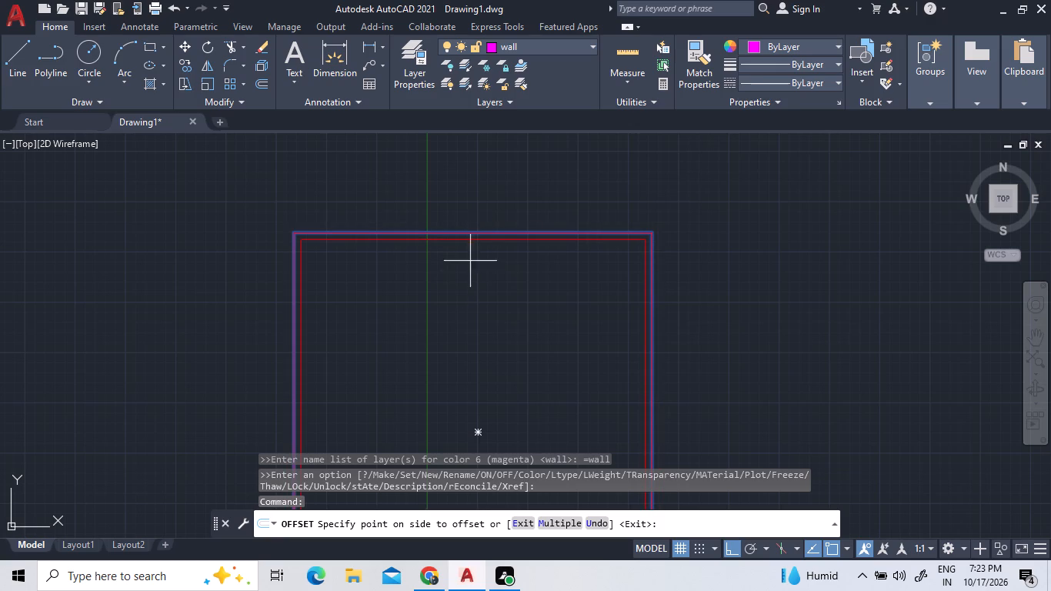
double_click(477, 218)
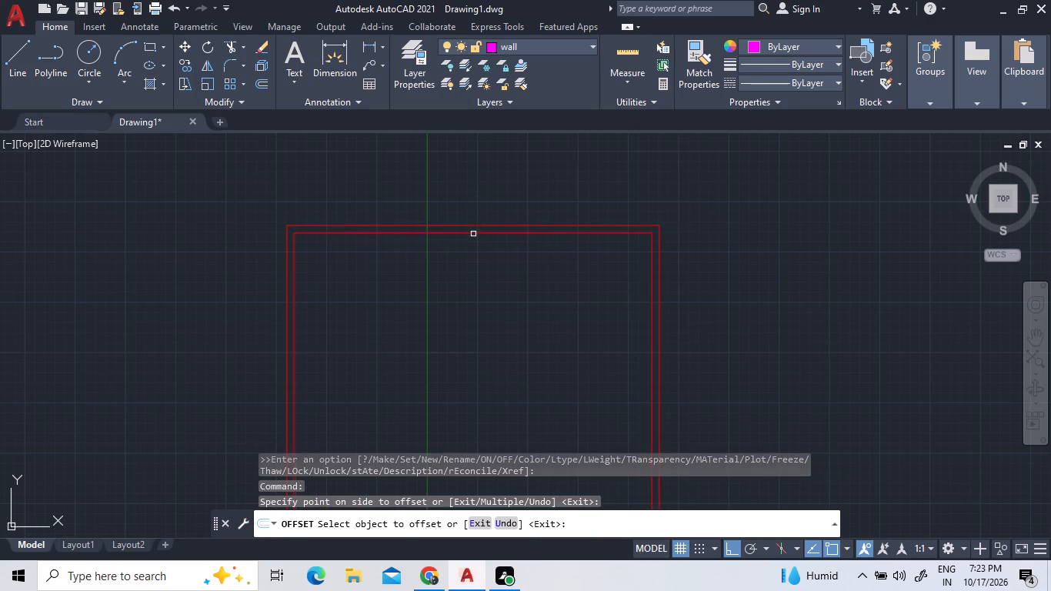
left_click(473, 233)
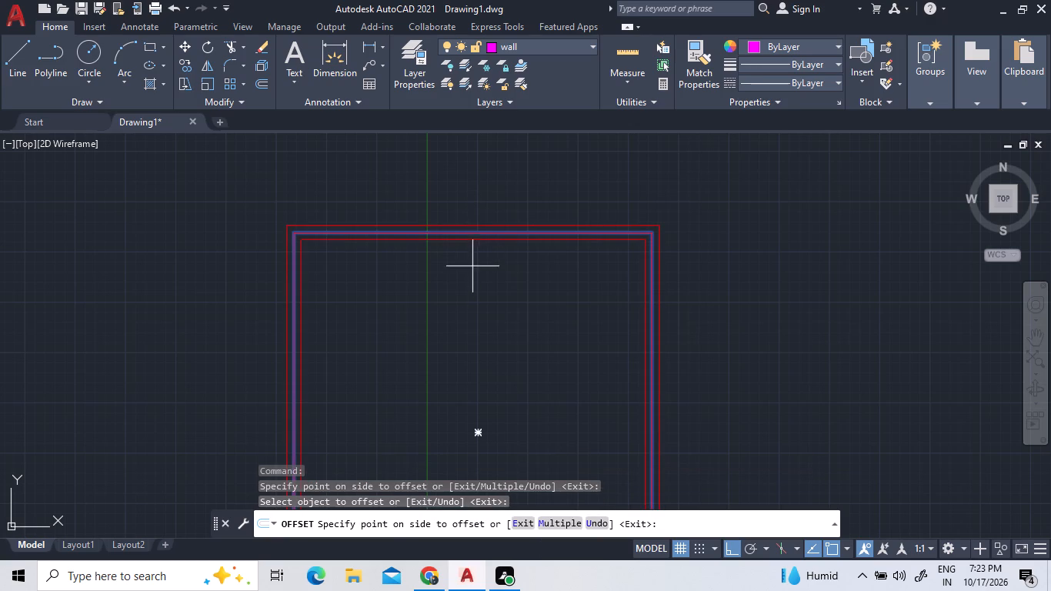
right_click(470, 275)
left_click(483, 282)
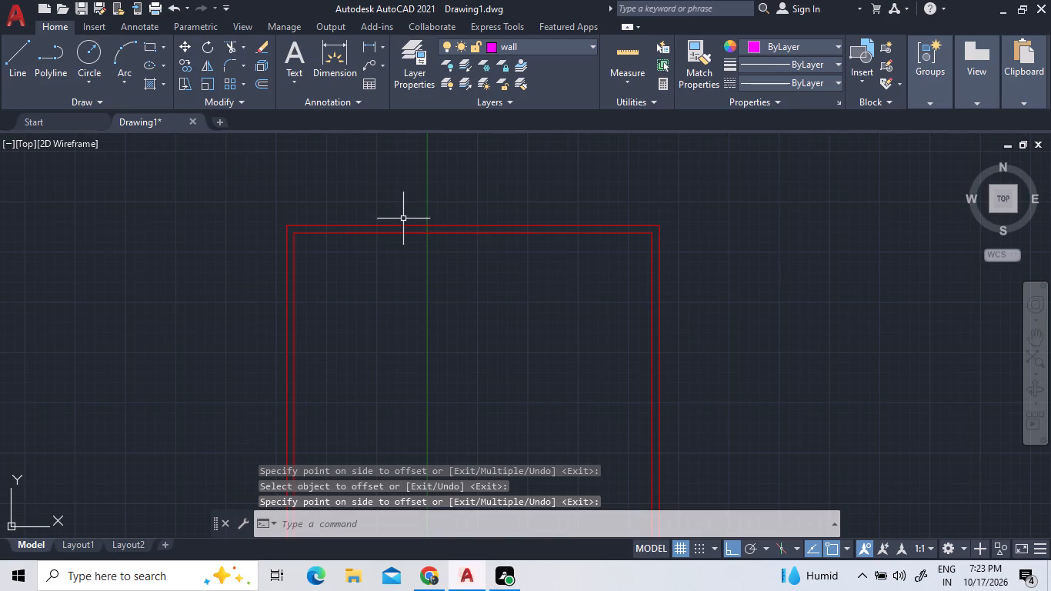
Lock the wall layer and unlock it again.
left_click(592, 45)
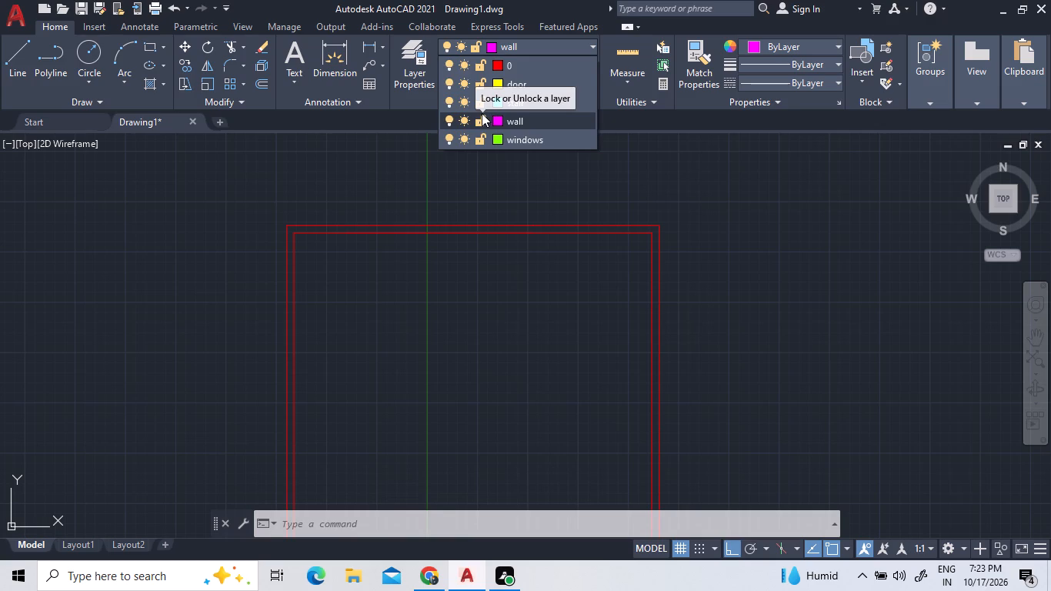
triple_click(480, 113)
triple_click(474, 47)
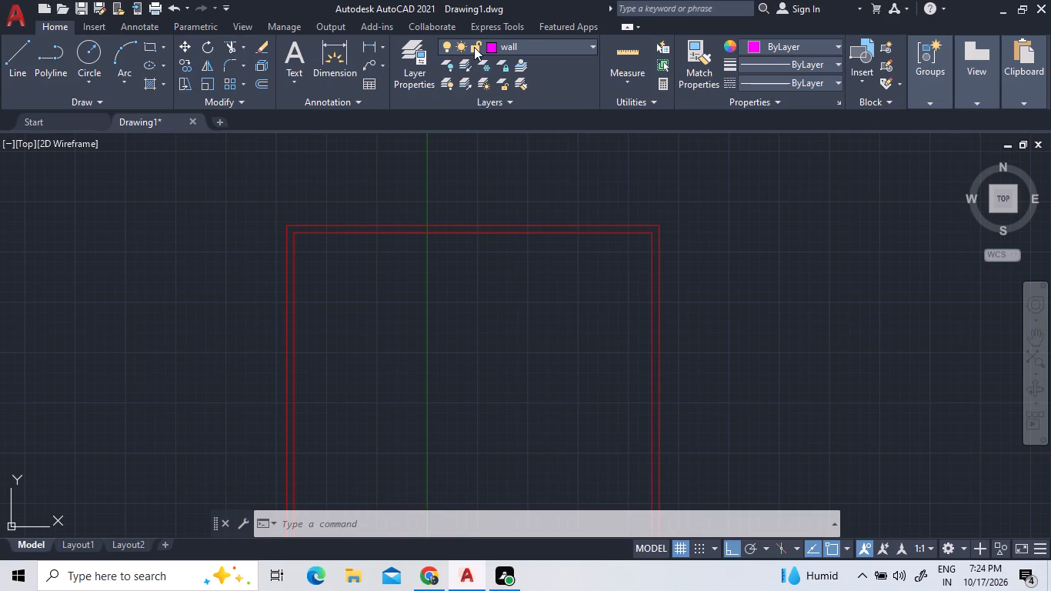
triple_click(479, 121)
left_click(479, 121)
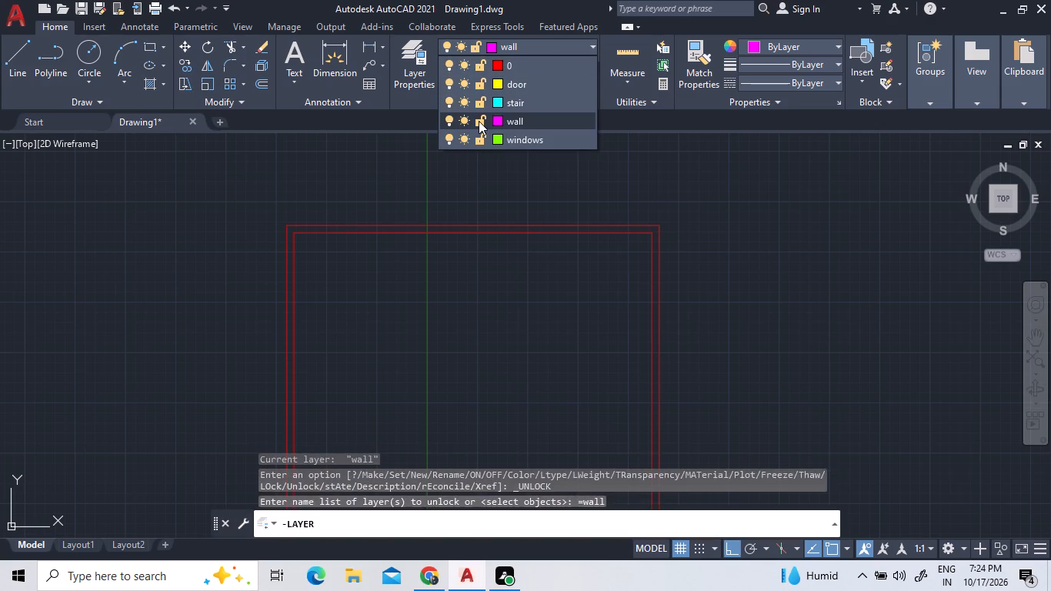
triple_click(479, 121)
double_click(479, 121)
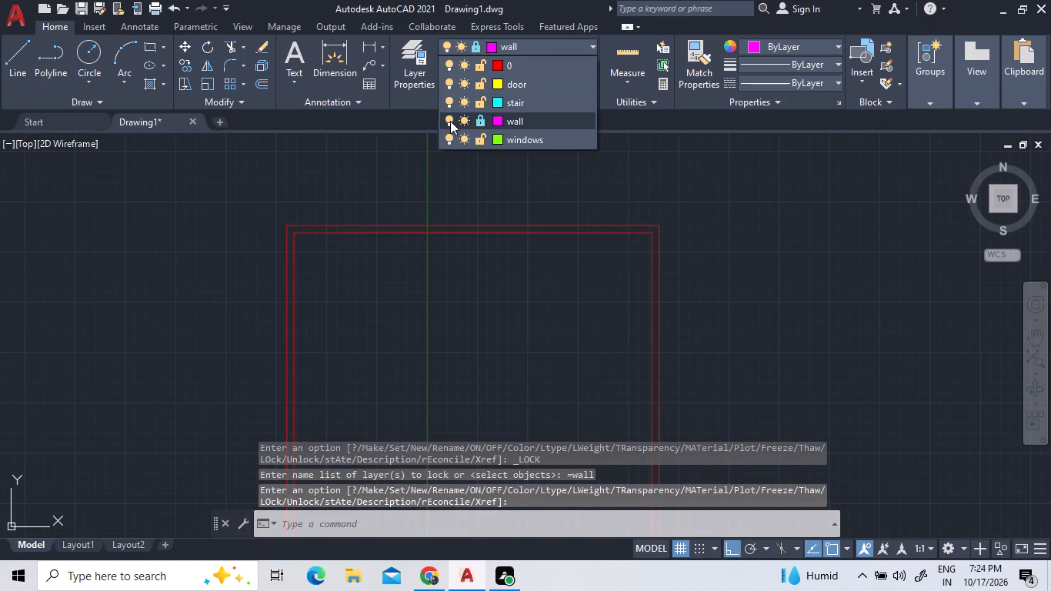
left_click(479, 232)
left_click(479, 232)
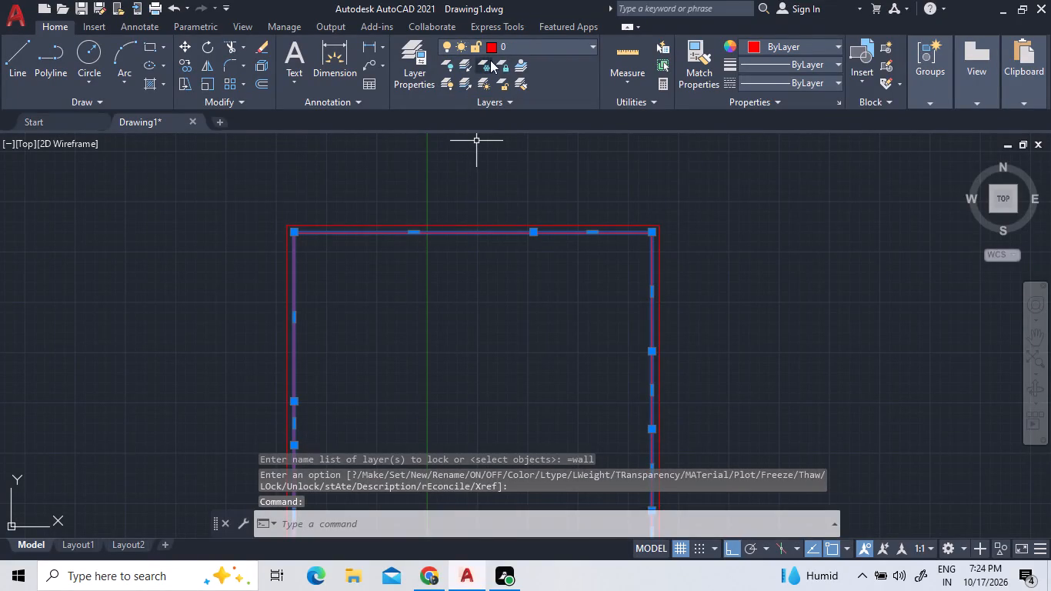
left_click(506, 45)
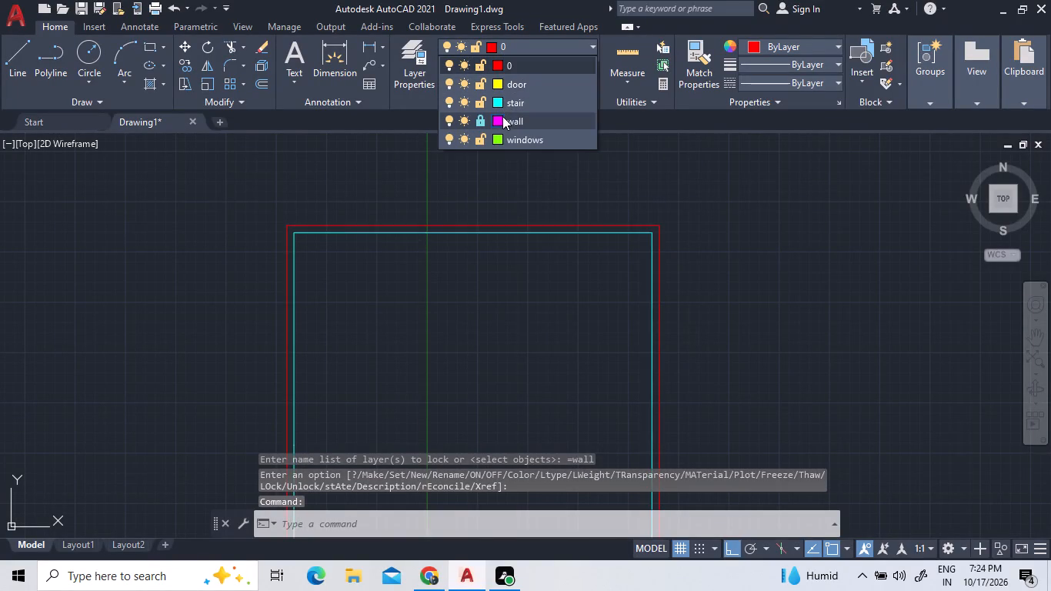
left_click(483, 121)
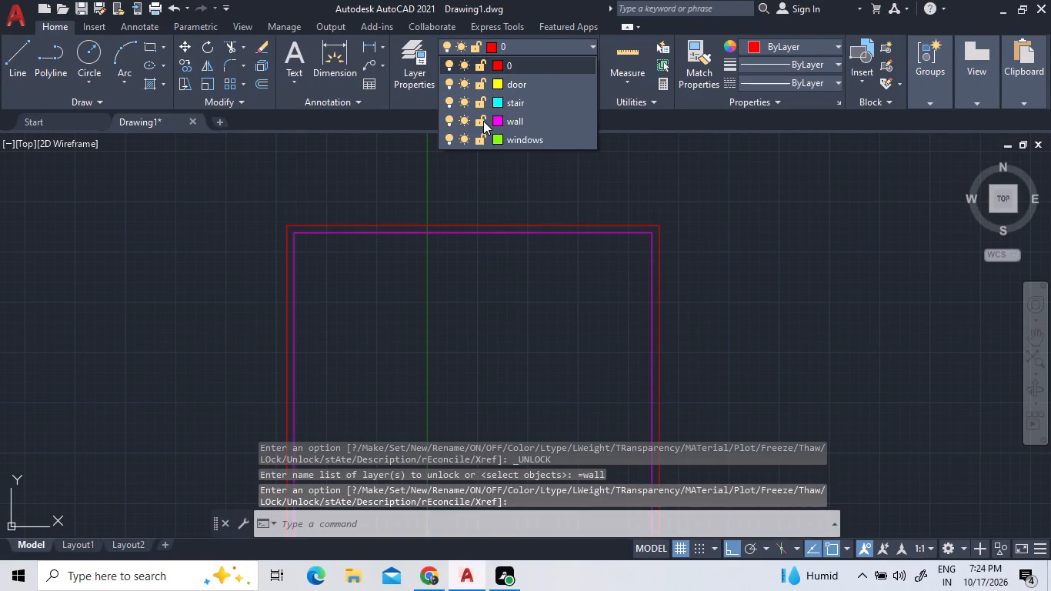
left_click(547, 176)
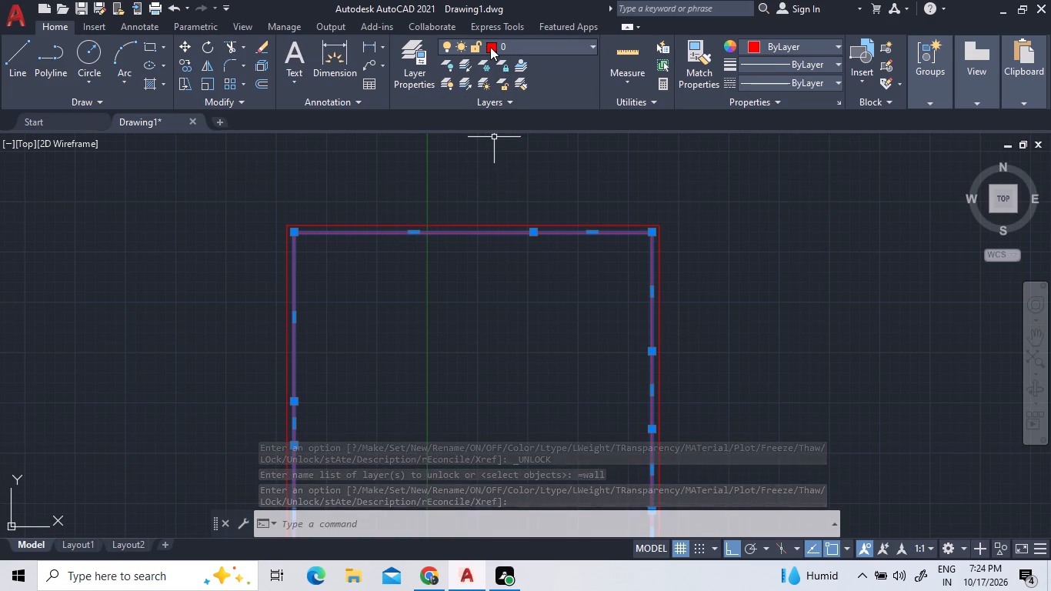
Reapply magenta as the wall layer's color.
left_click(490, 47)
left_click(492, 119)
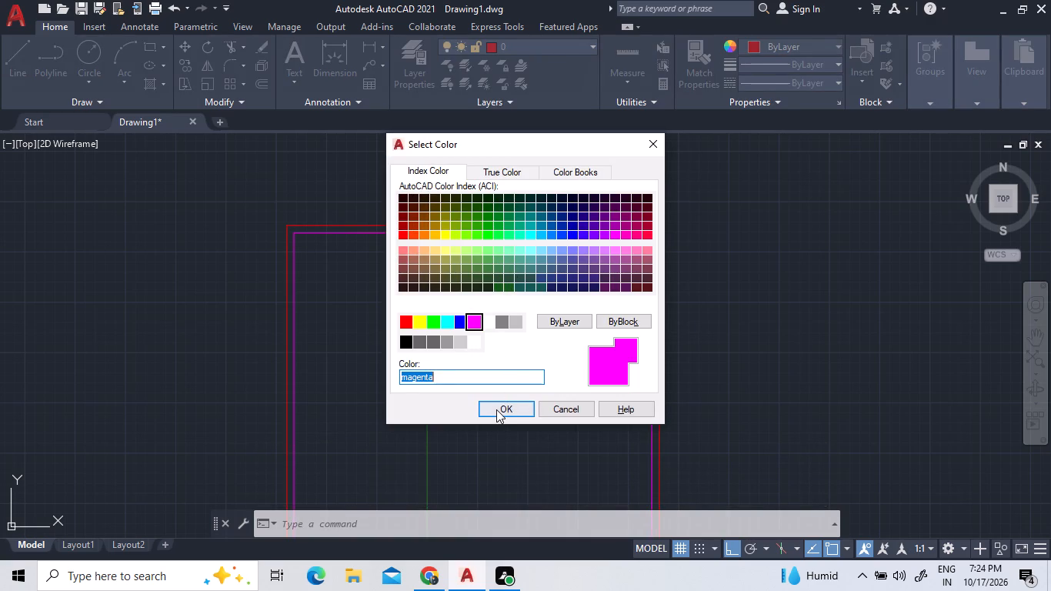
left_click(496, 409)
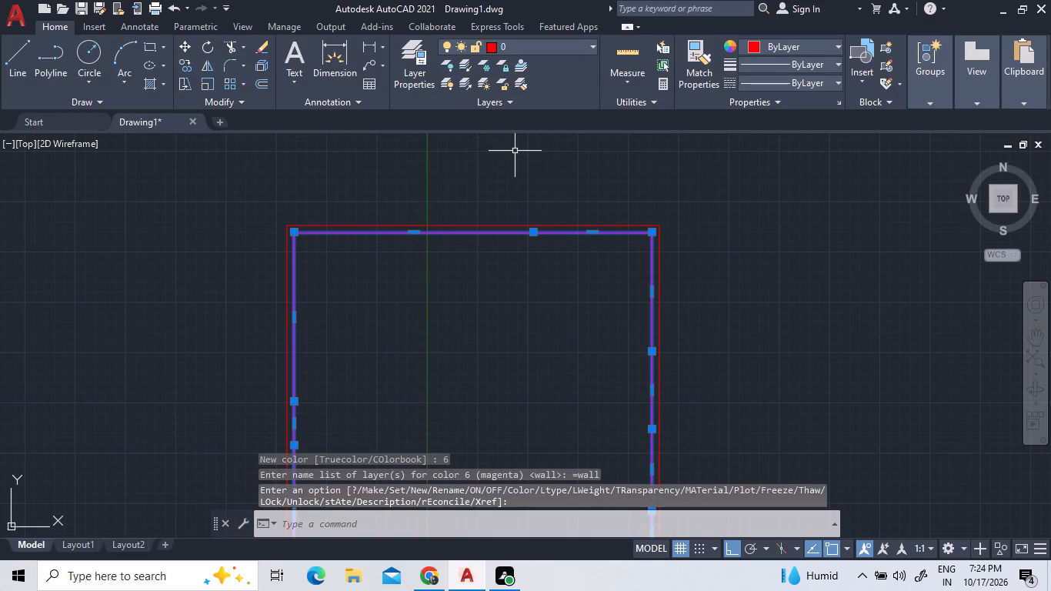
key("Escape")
Explode both the inner and outer outline polylines into separate lines.
scroll(485, 177, "down", 2)
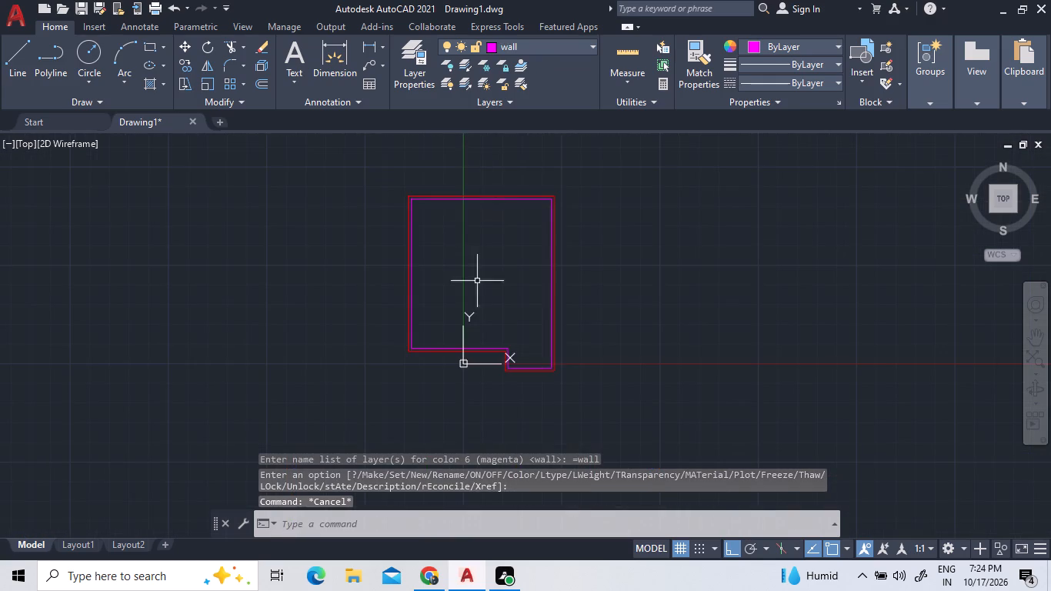
scroll(485, 325, "up", 2)
scroll(485, 329, "down", 1)
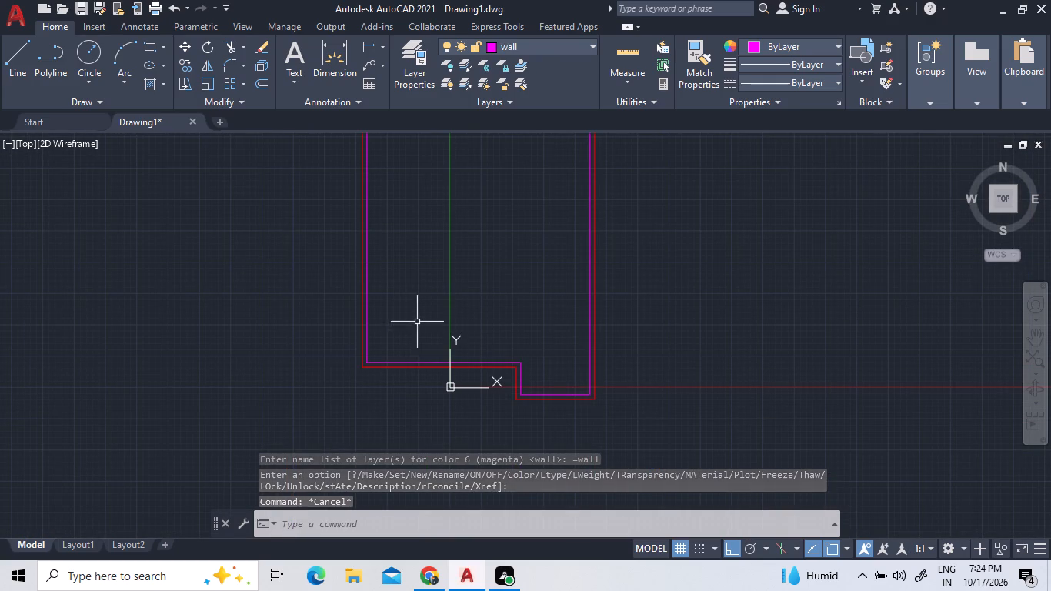
left_click(431, 312)
double_click(296, 267)
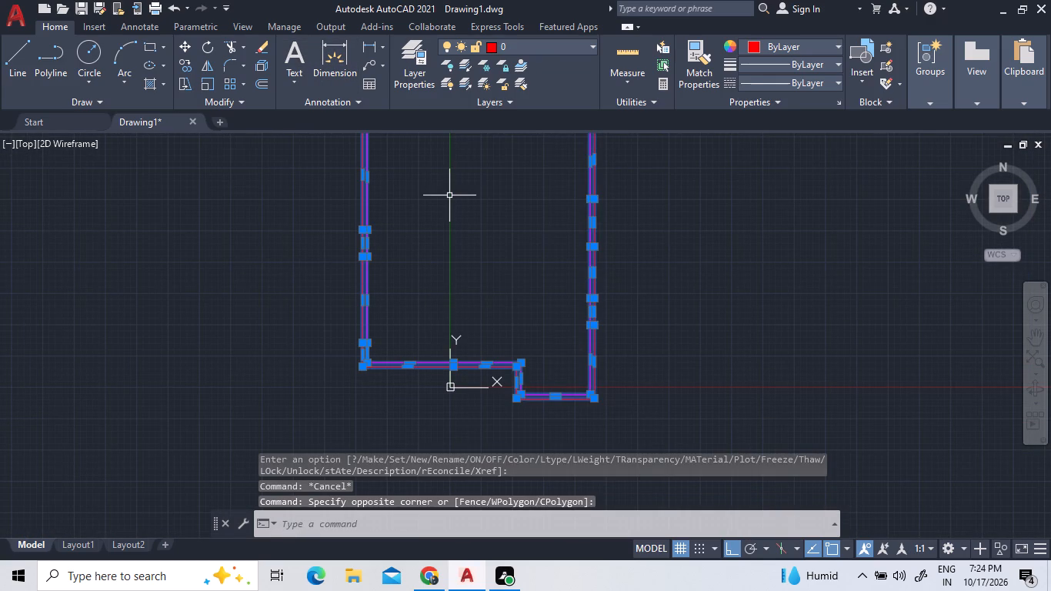
type("x")
key("space")
Move the inner outline's two top edge segments and uppermost left side segment to the wall layer.
scroll(452, 235, "down", 3)
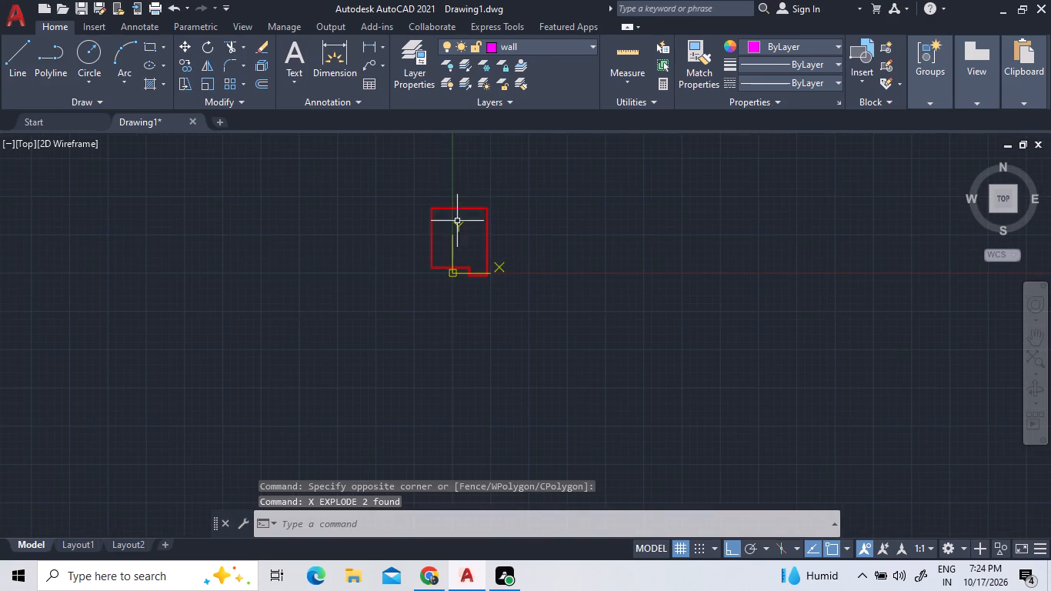
scroll(452, 198, "up", 3)
left_click(447, 243)
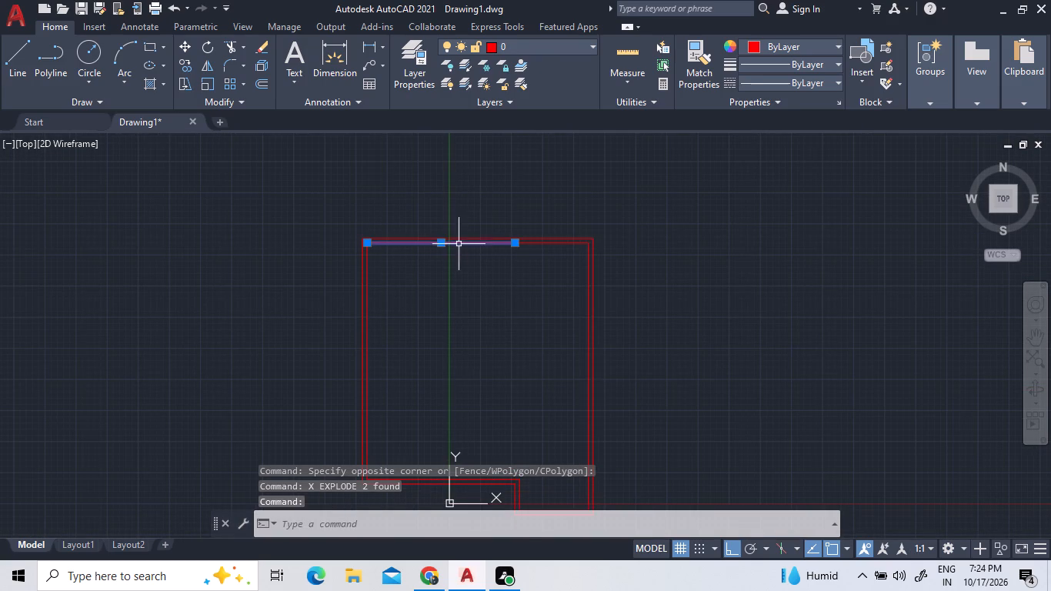
left_click(546, 242)
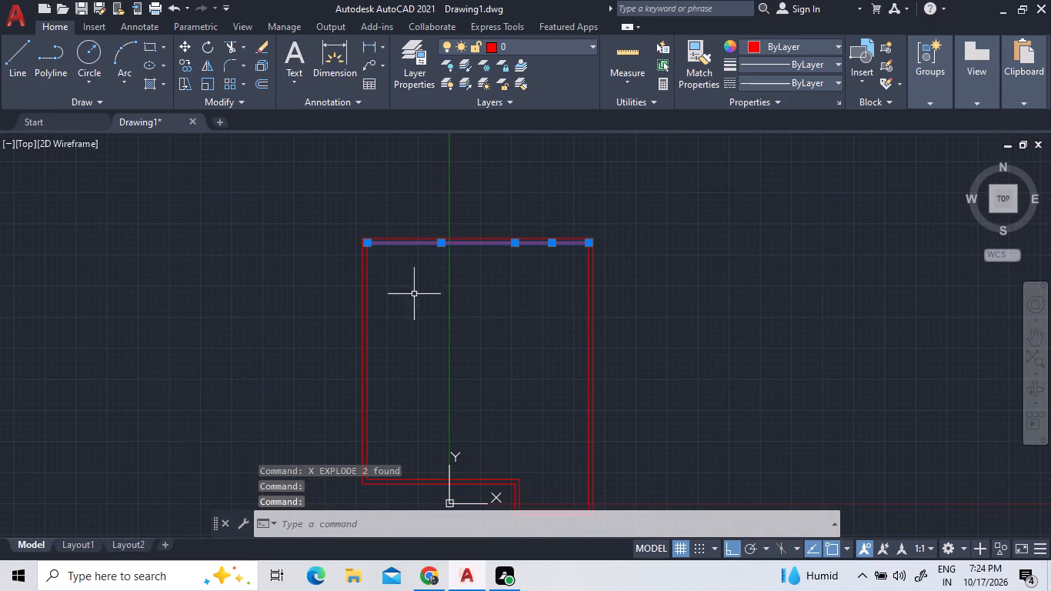
left_click(365, 305)
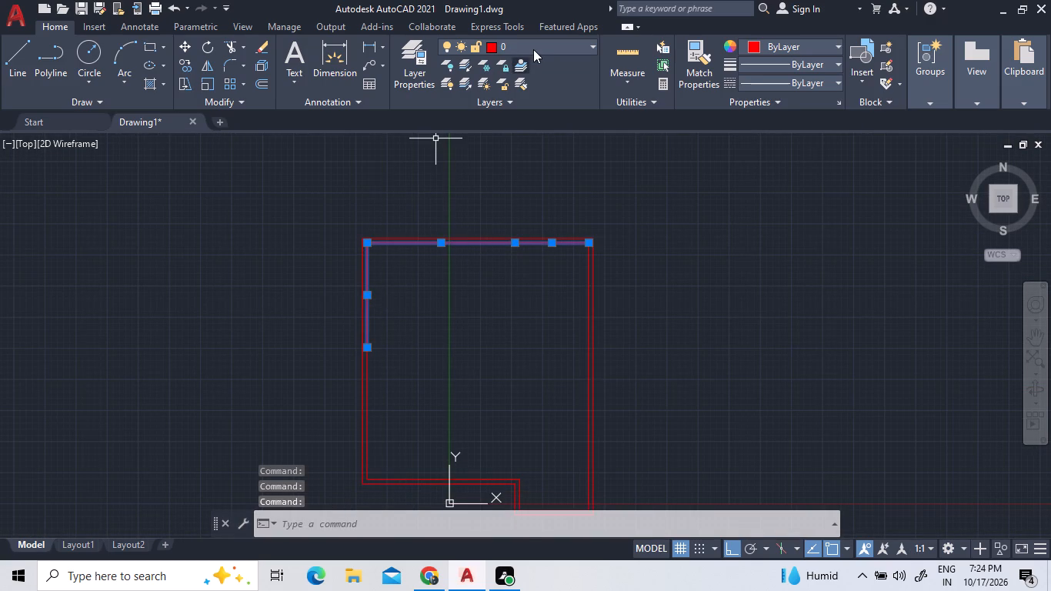
double_click(533, 49)
double_click(535, 49)
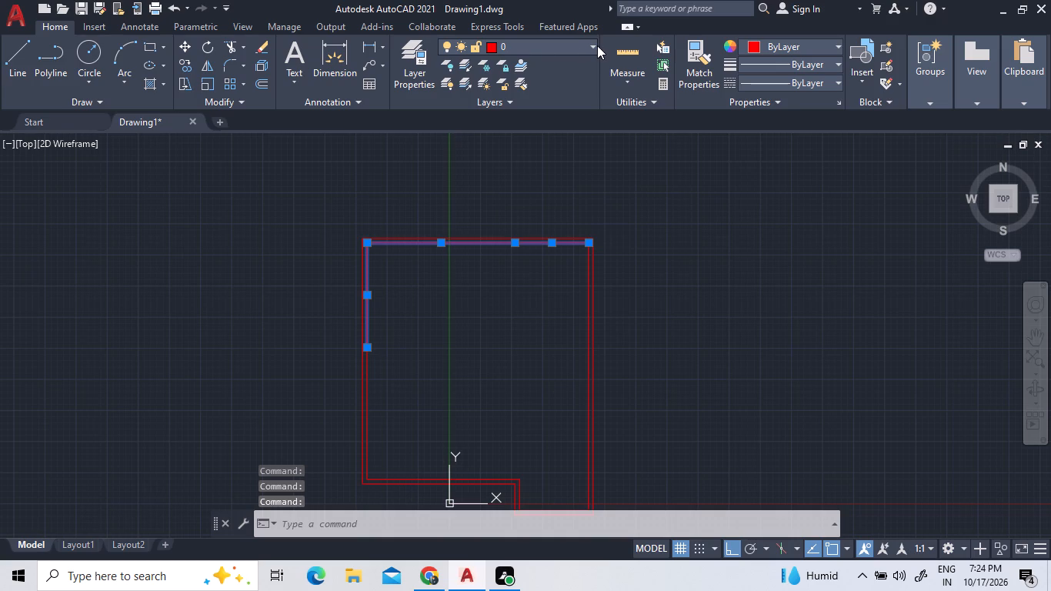
double_click(594, 47)
triple_click(594, 47)
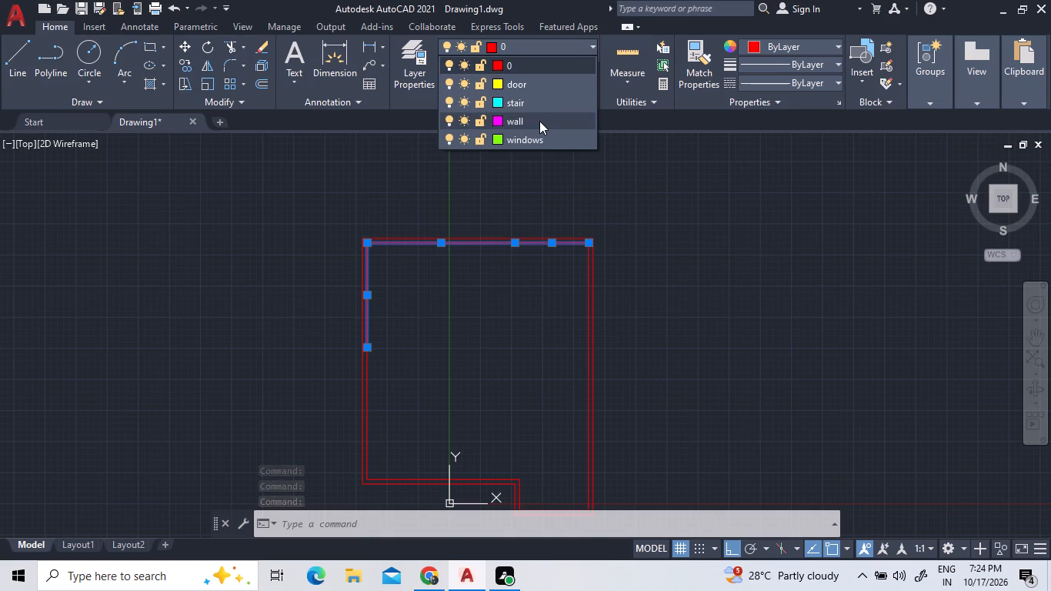
left_click(539, 121)
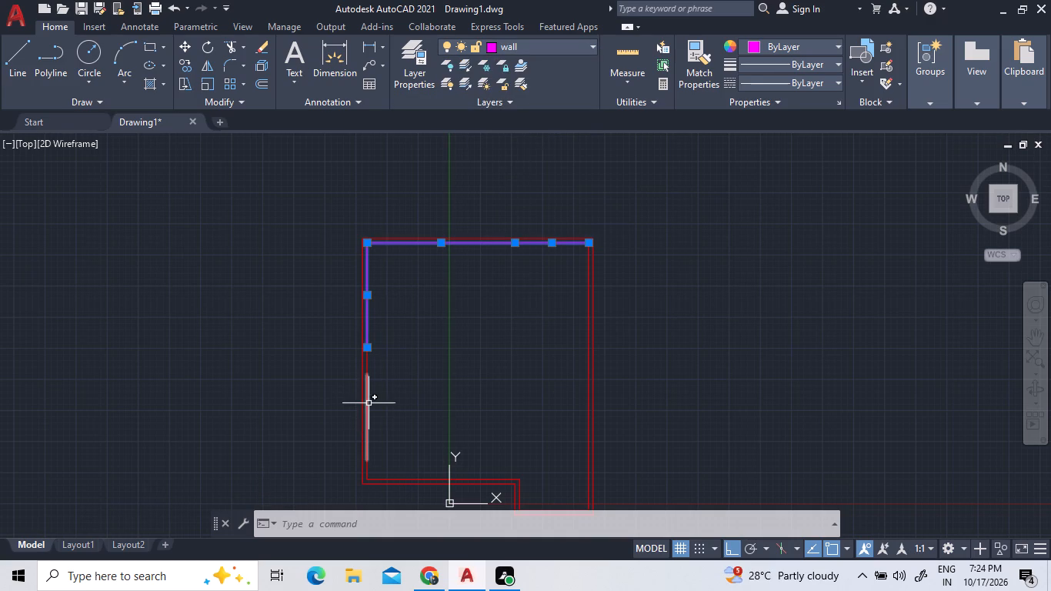
Move all the remaining segments of the inner outline, along its left, bottom, notch and right sides, to the wall layer.
triple_click(366, 401)
left_click(365, 357)
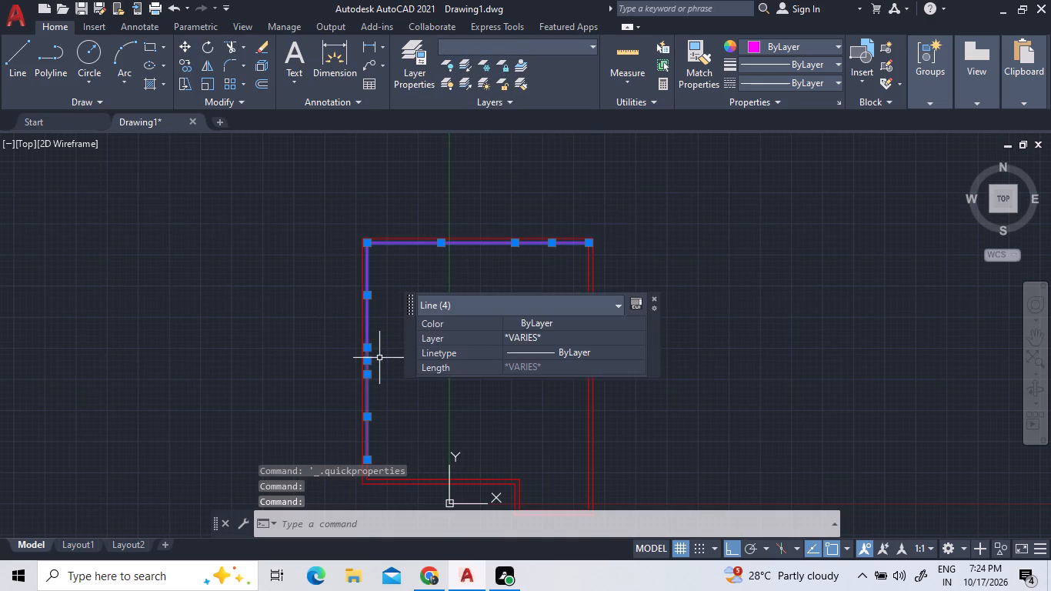
left_click(586, 265)
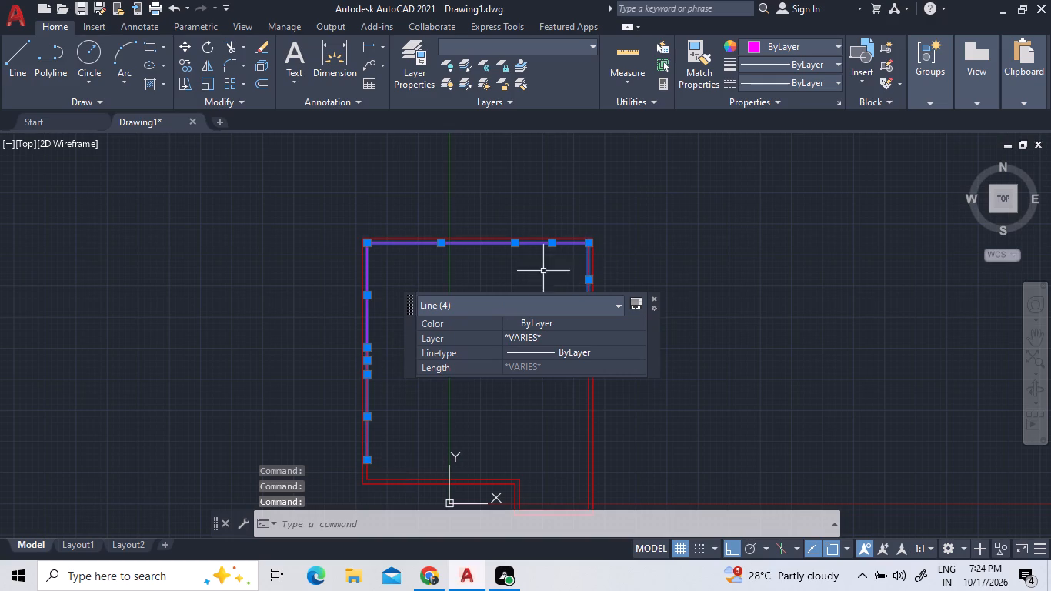
scroll(582, 226, "down", 3)
scroll(576, 290, "up", 4)
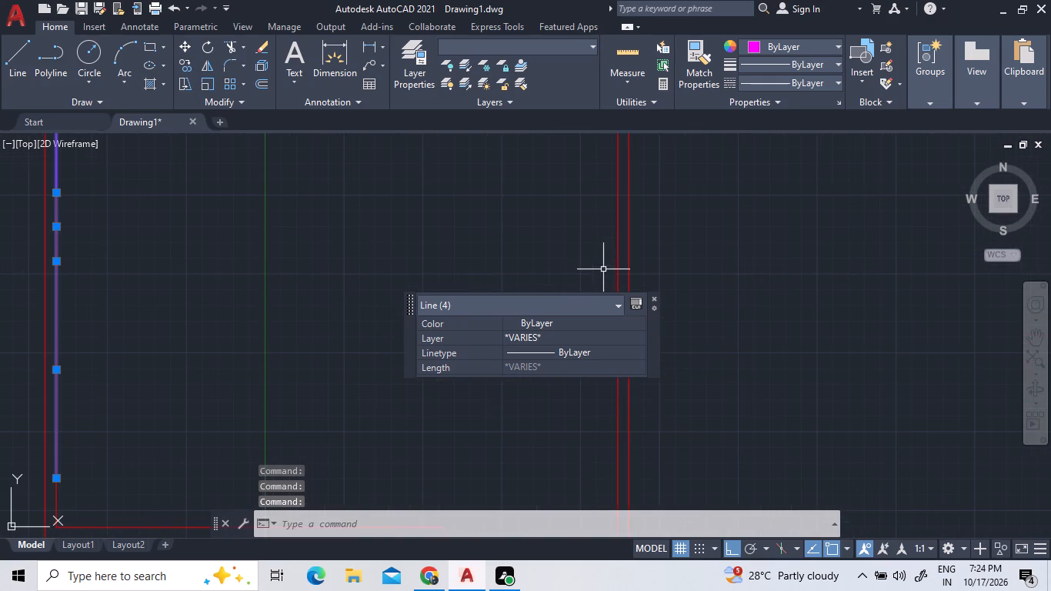
left_click(618, 232)
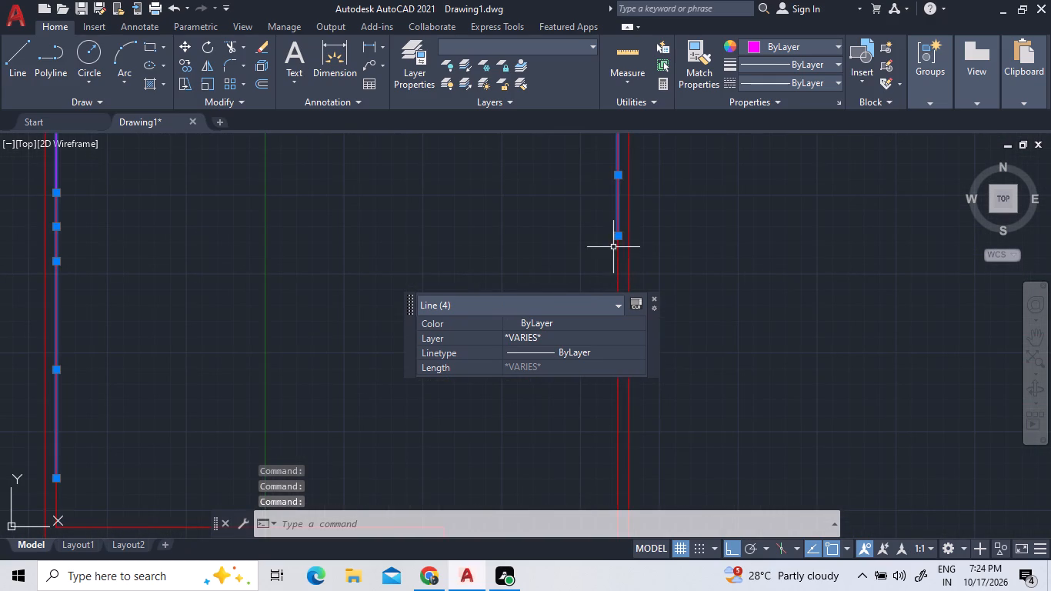
left_click(617, 264)
scroll(543, 171, "down", 1)
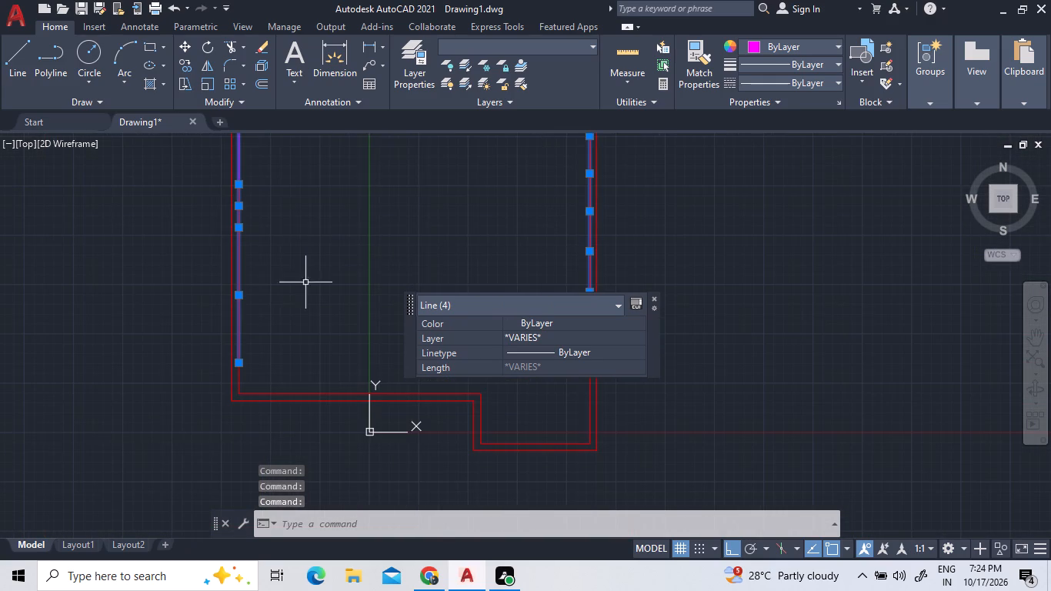
double_click(238, 383)
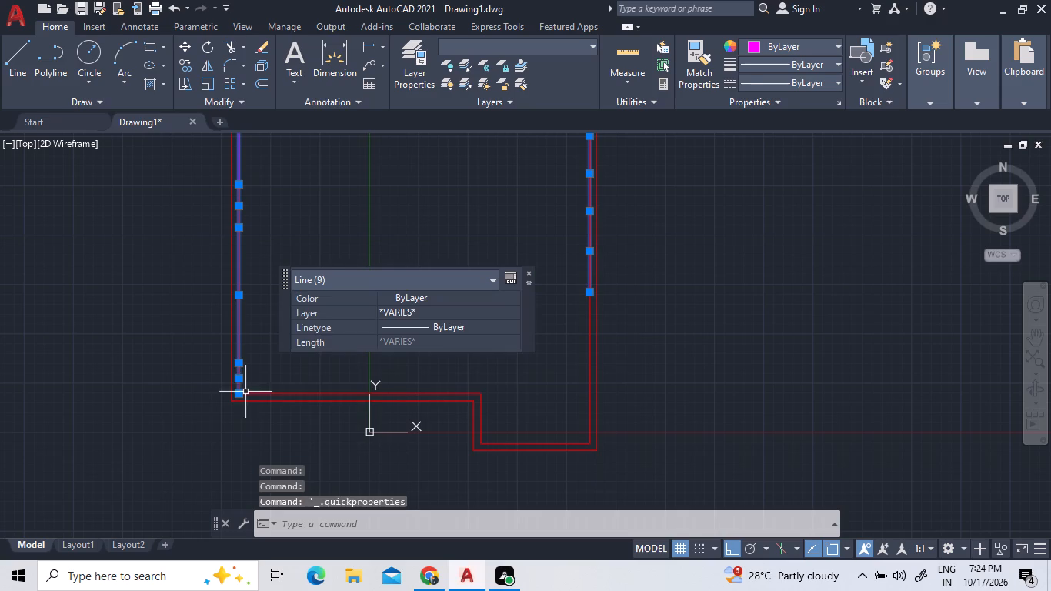
left_click(261, 395)
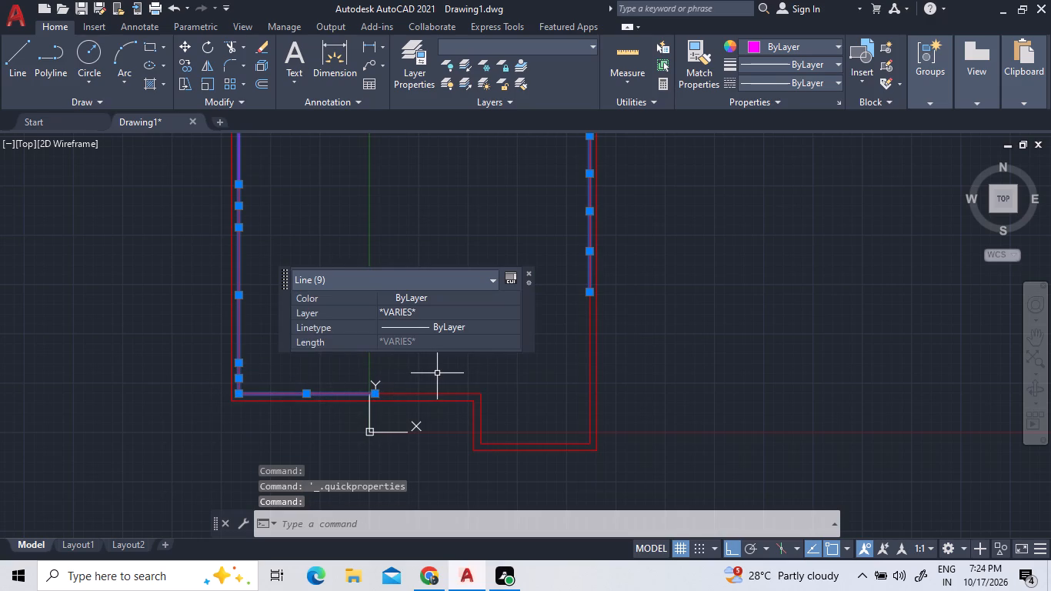
double_click(420, 393)
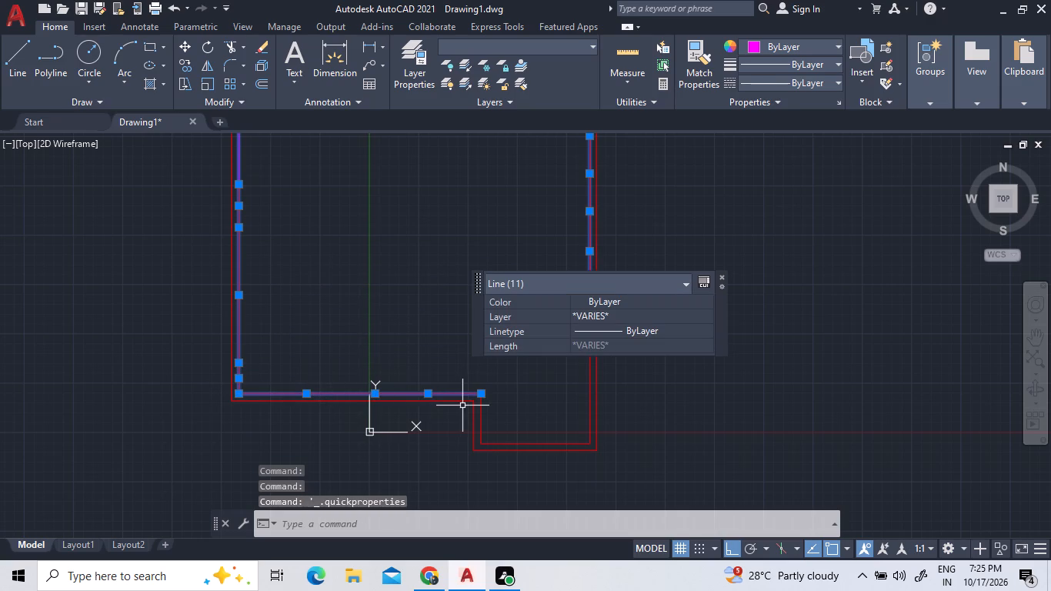
left_click(482, 409)
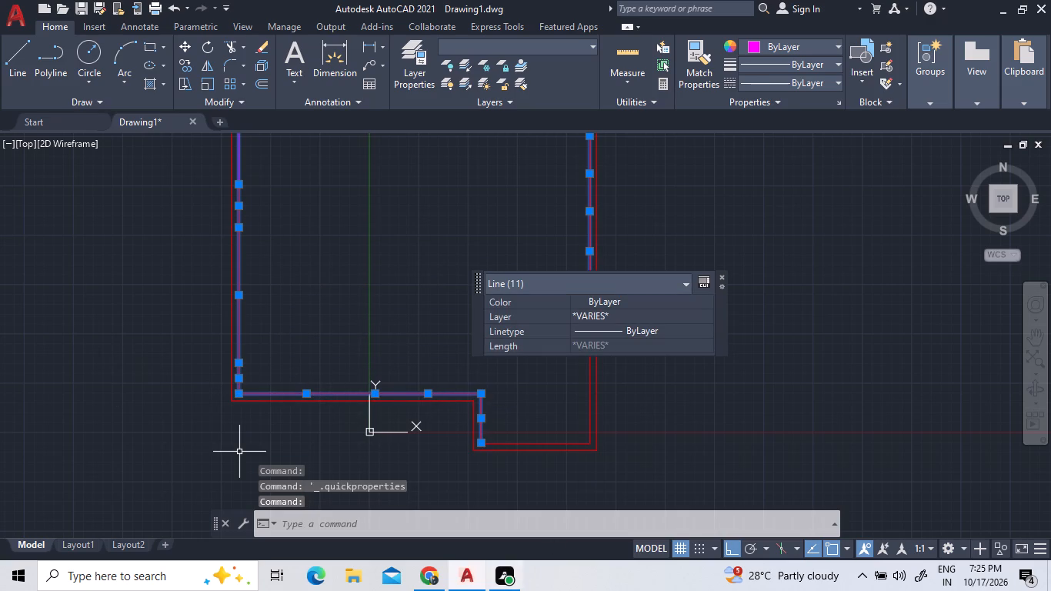
left_click(529, 446)
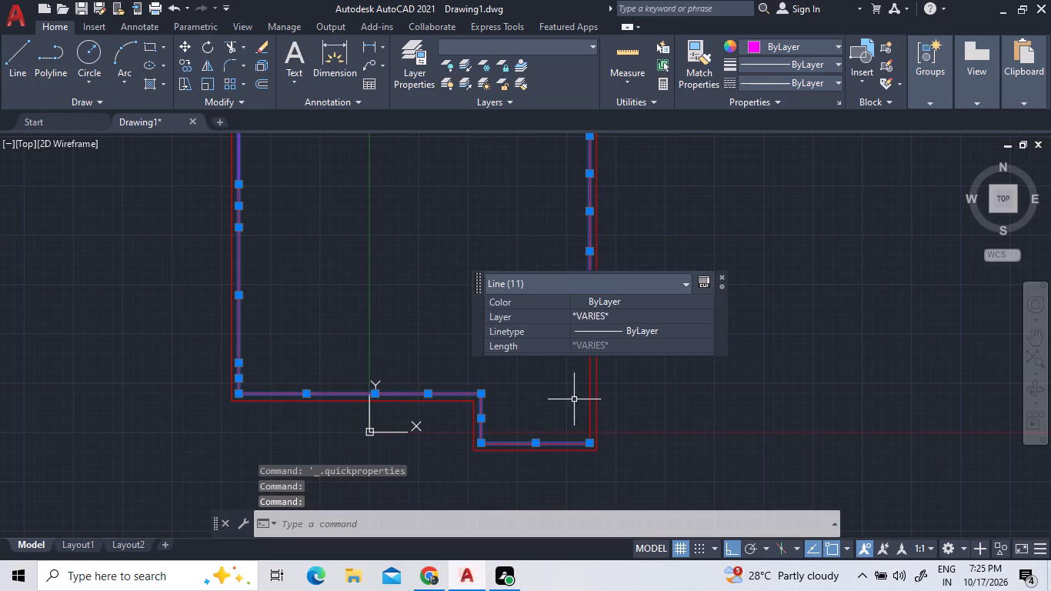
left_click(589, 402)
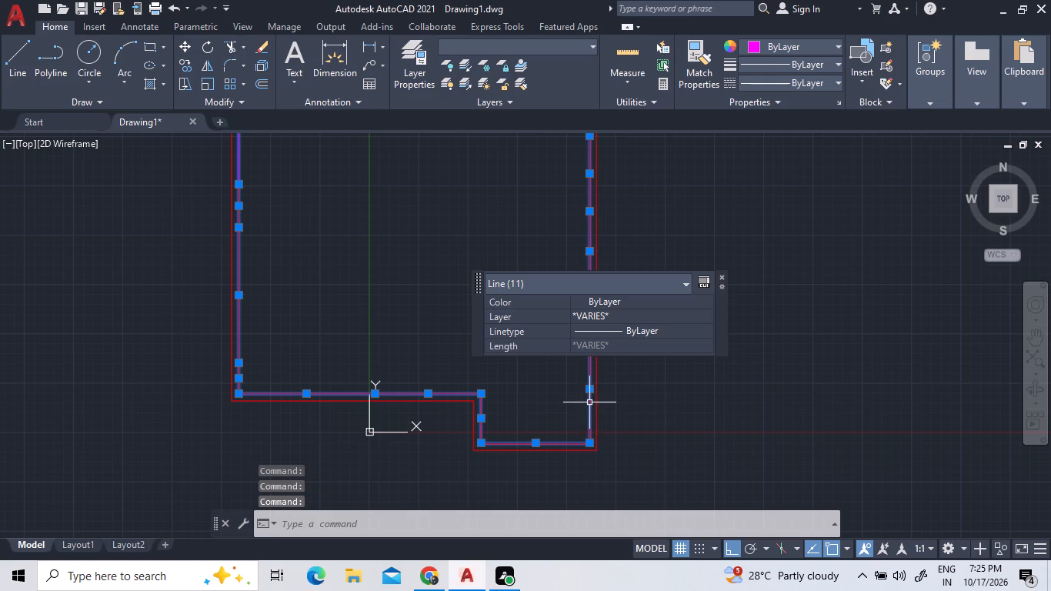
left_click(723, 276)
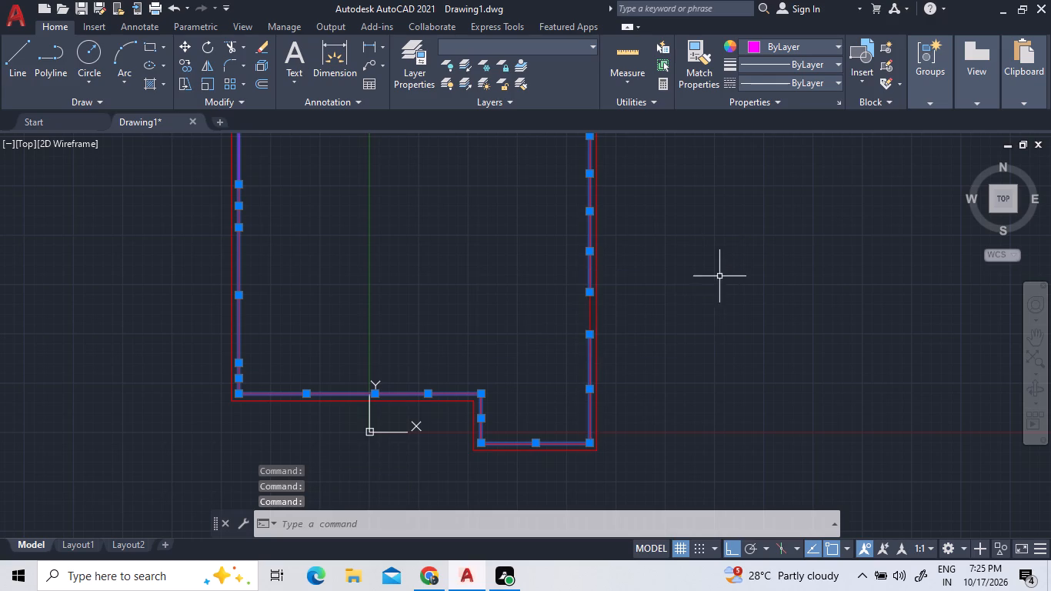
left_click(592, 311)
left_click(586, 45)
double_click(524, 122)
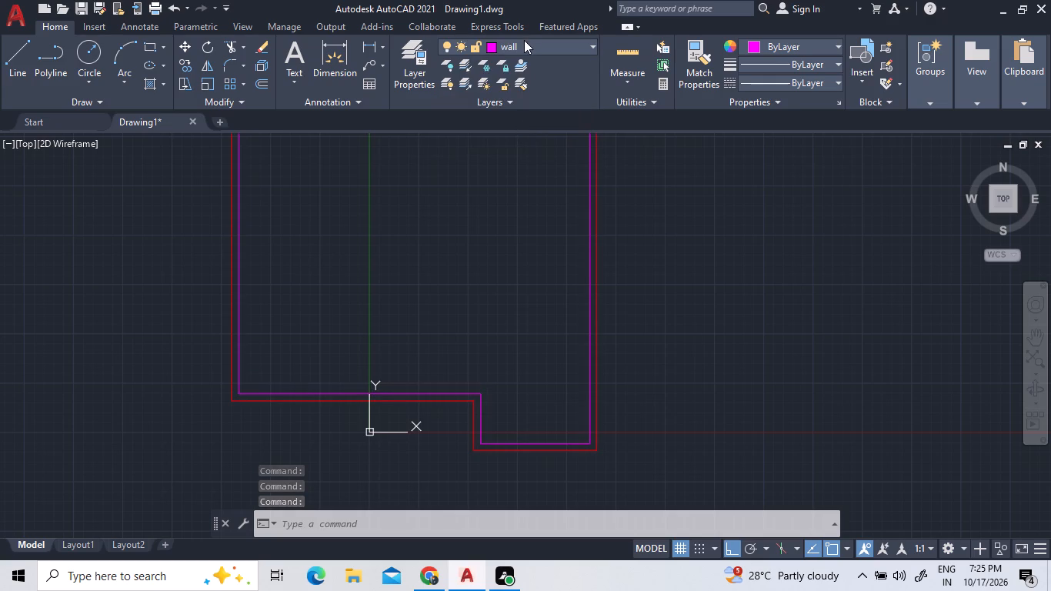
Lock the wall layer and try to freeze it.
left_click(532, 47)
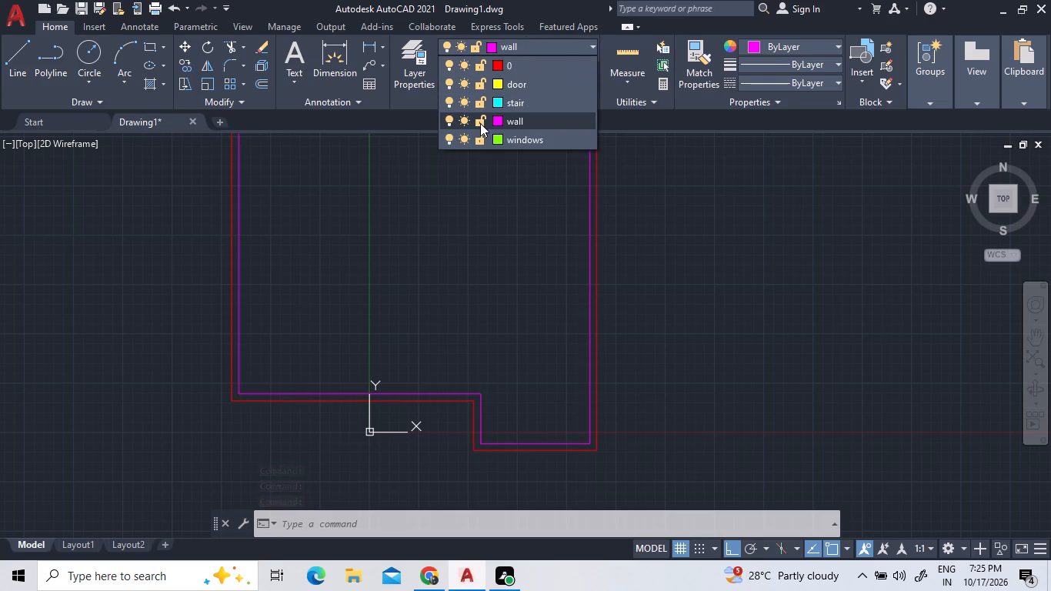
left_click(479, 123)
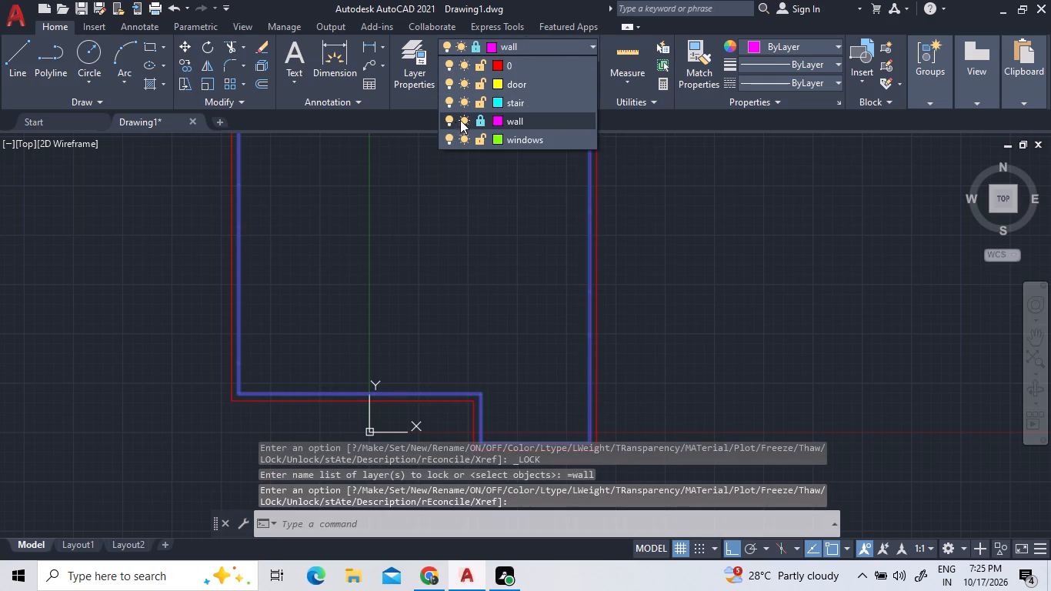
left_click(465, 120)
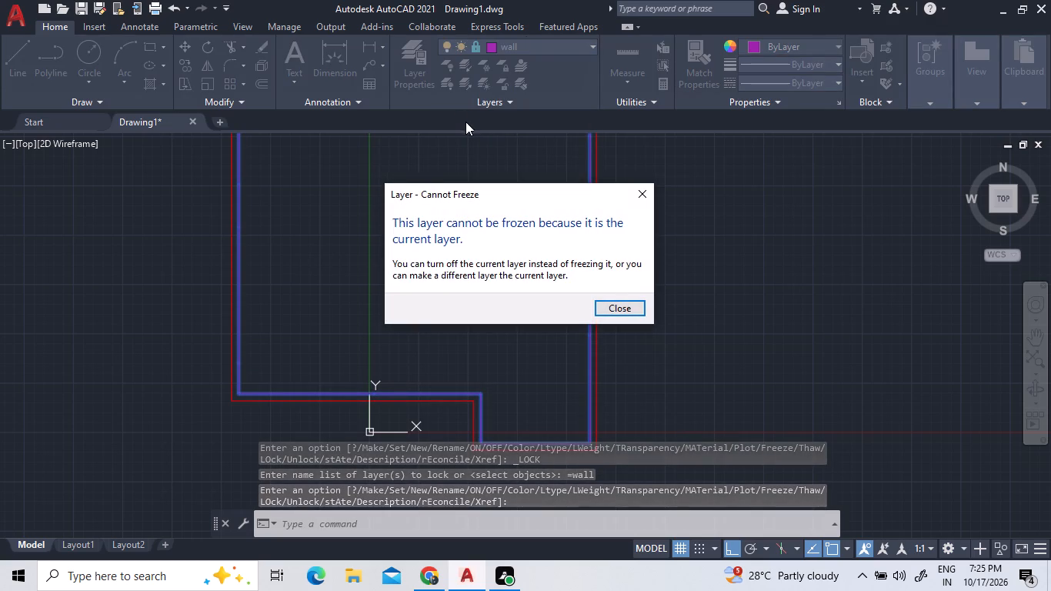
triple_click(620, 309)
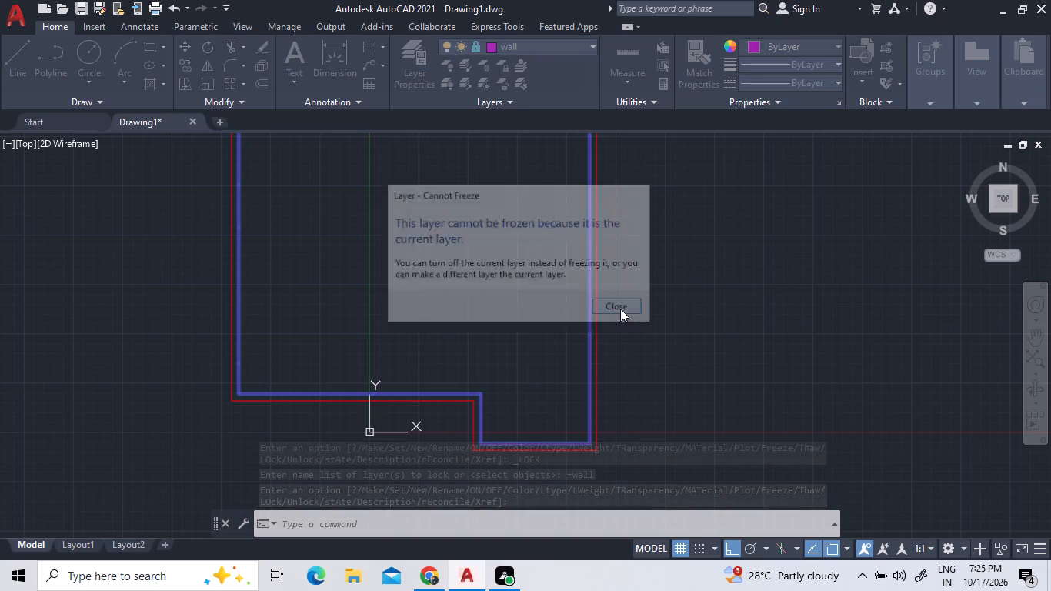
left_click(491, 309)
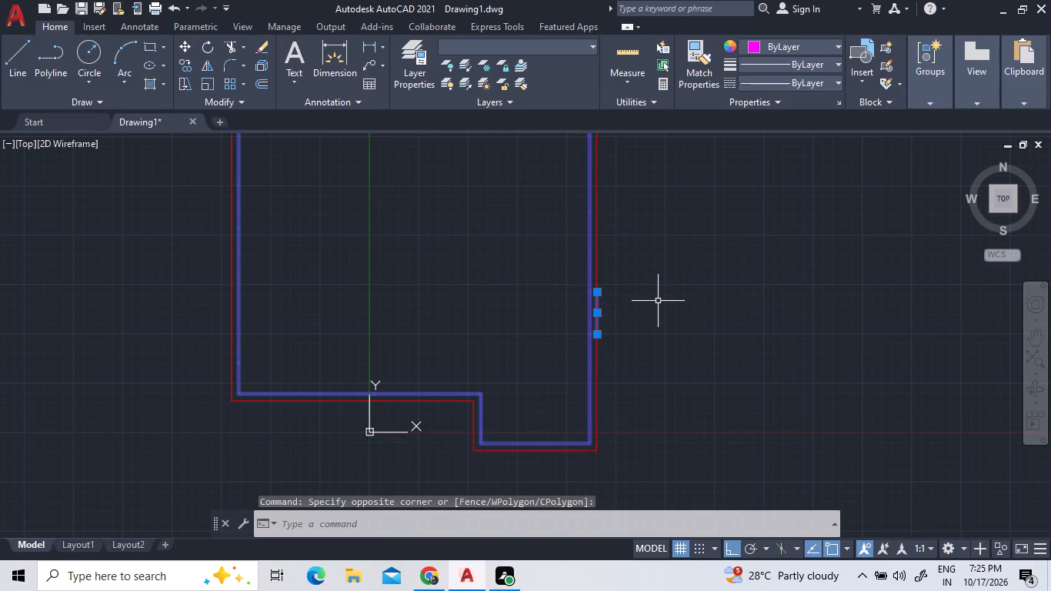
key("Escape")
Offset the outer outline's uppermost left side line 14'4" inward into the plan.
scroll(554, 306, "down", 3)
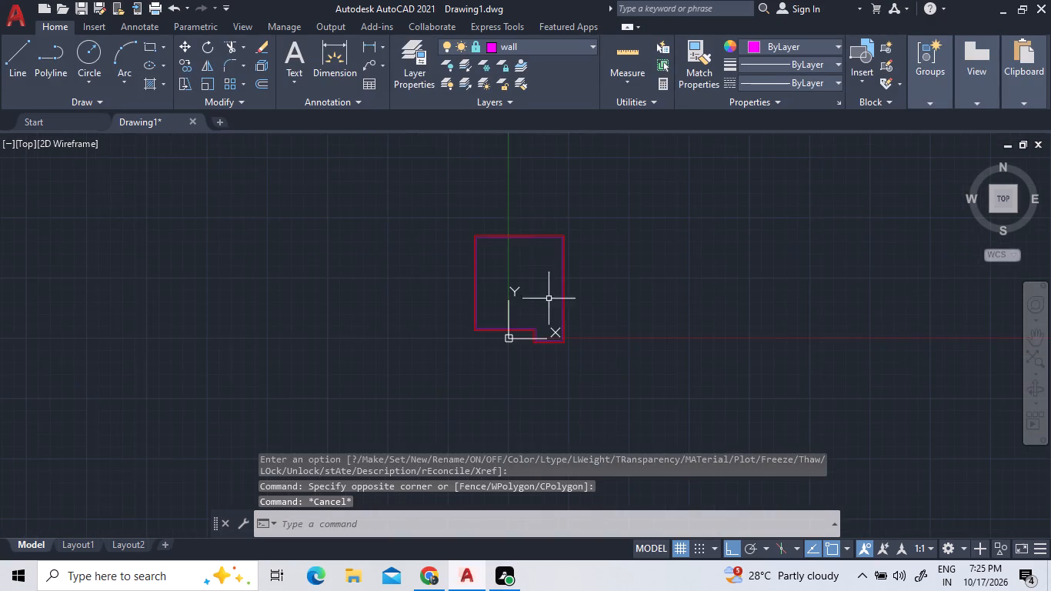
scroll(522, 219, "up", 3)
scroll(492, 352, "up", 1)
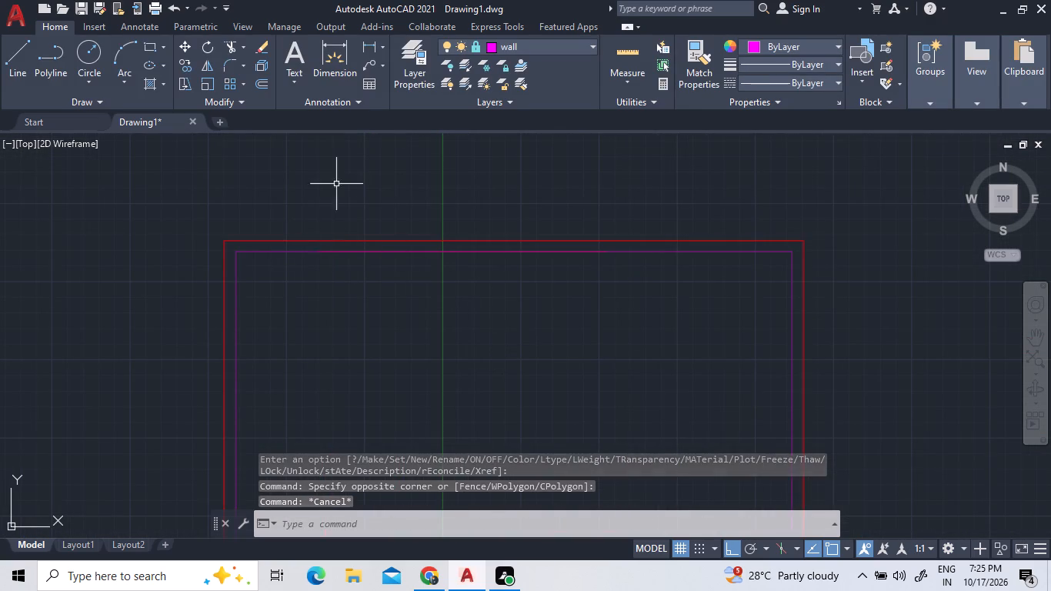
left_click(262, 84)
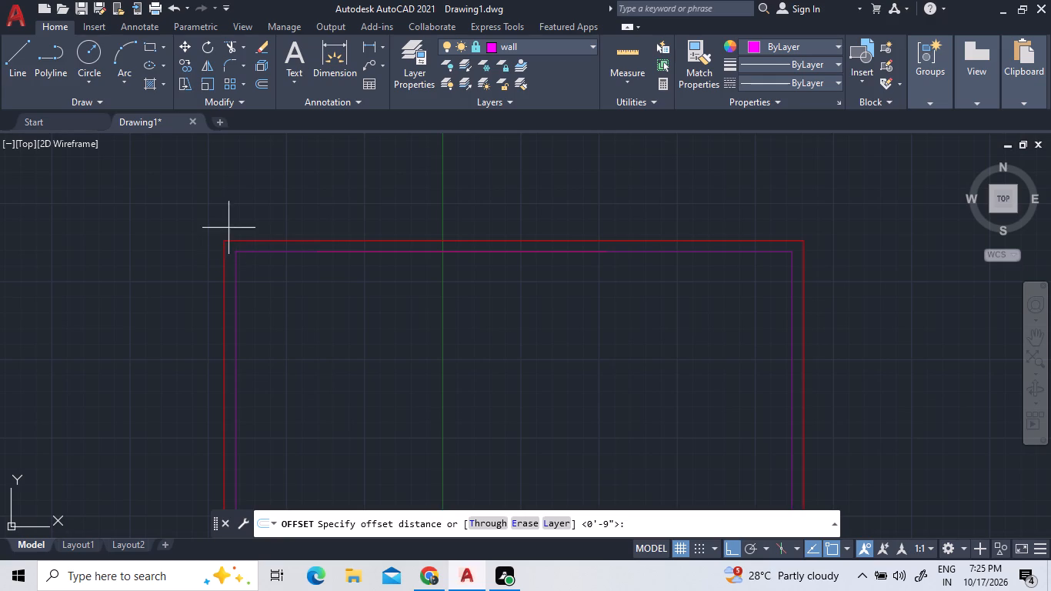
type("14'")
key("4")
key("shift+quotedbl")
key("Return")
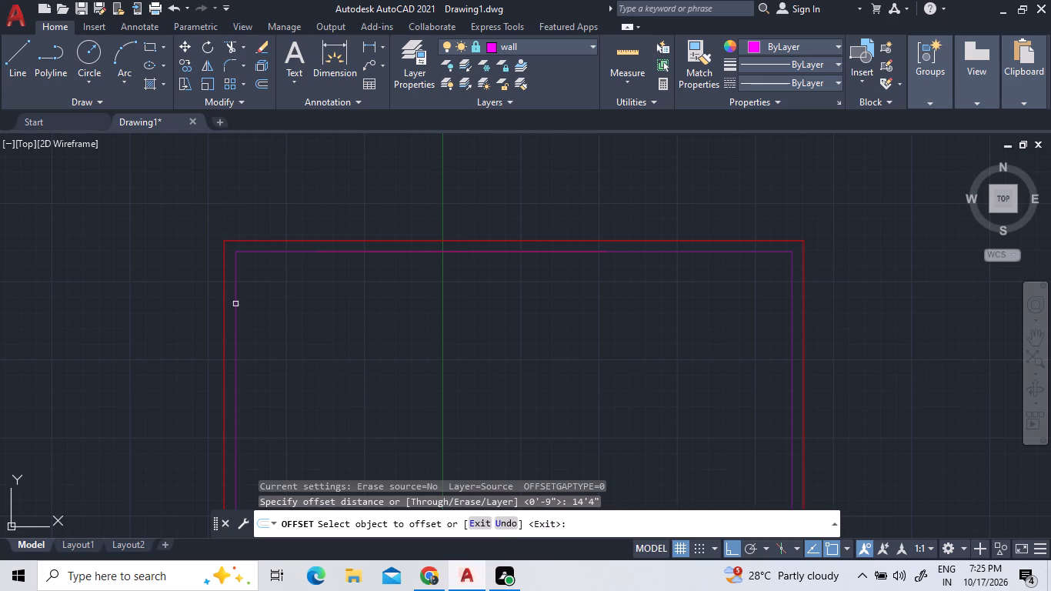
left_click(223, 344)
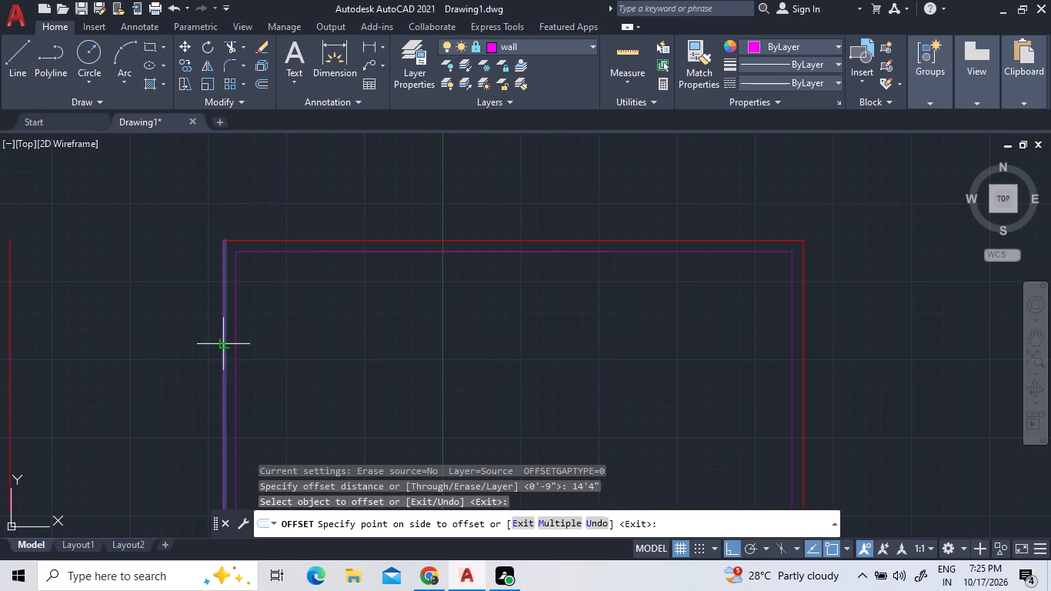
left_click(292, 344)
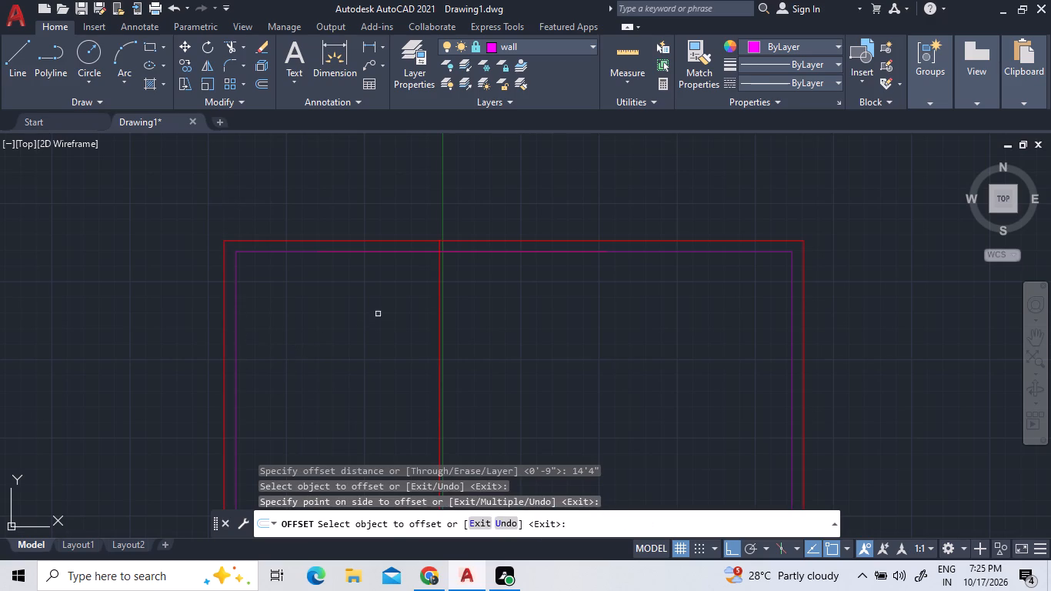
Offset the new vertical partition line 9" toward the plan's left side to give the partition its thickness.
double_click(263, 87)
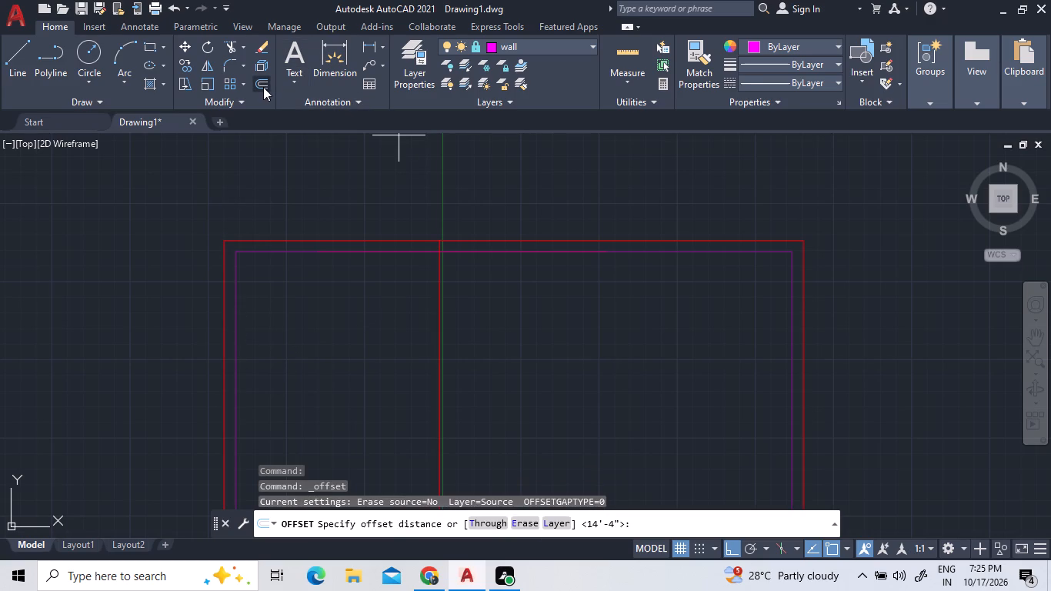
type("9\"")
key("Return")
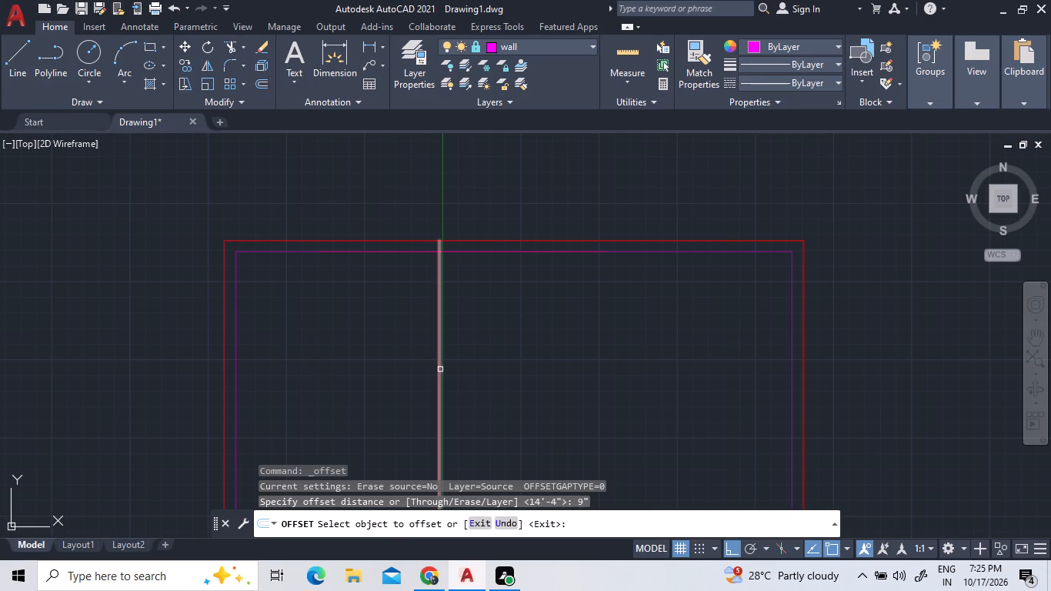
left_click(441, 369)
left_click(413, 366)
scroll(465, 243, "up", 2)
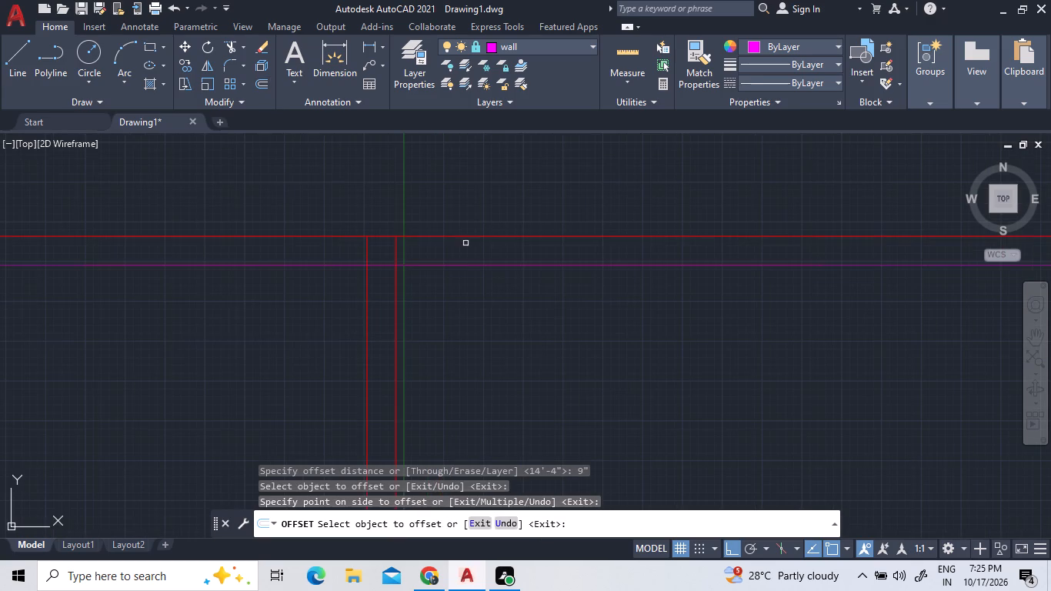
right_click(402, 209)
left_click(419, 212)
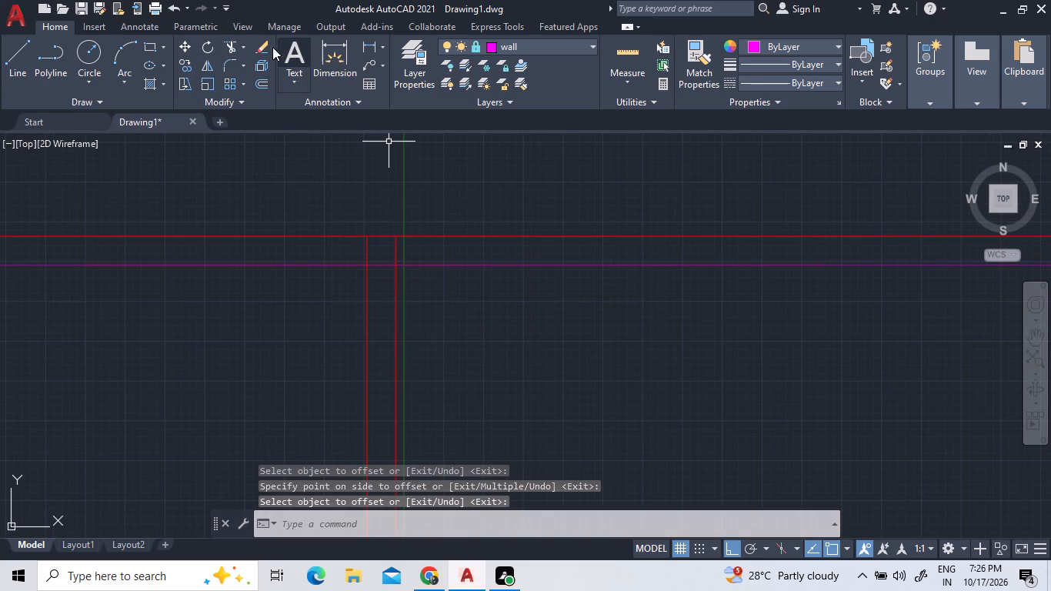
Trim the upper ends of both partition lines back to the inner outline's top edge.
left_click(236, 45)
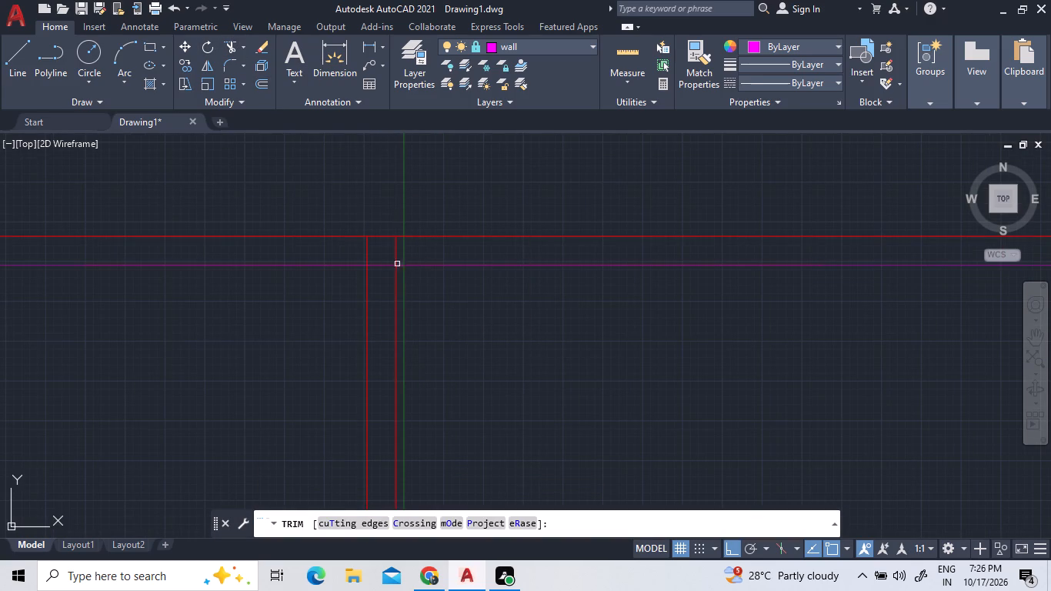
left_click(367, 251)
double_click(378, 263)
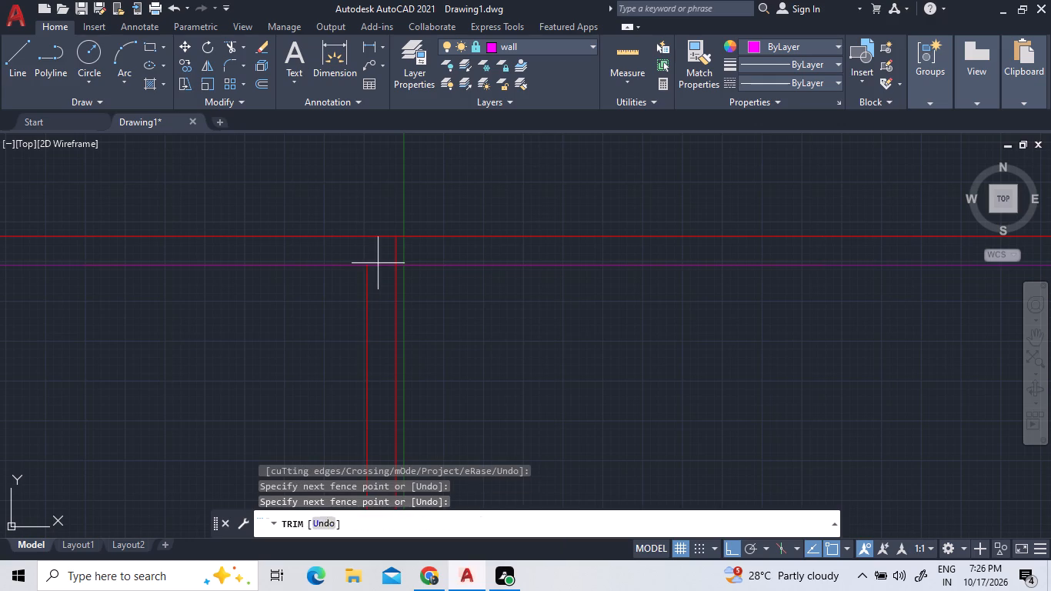
left_click(402, 244)
double_click(385, 264)
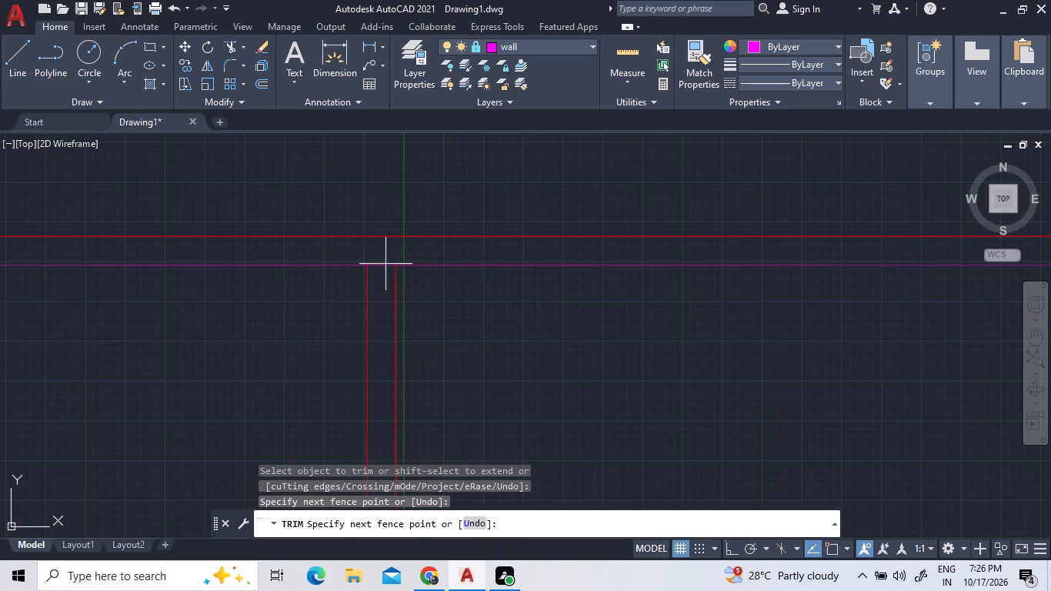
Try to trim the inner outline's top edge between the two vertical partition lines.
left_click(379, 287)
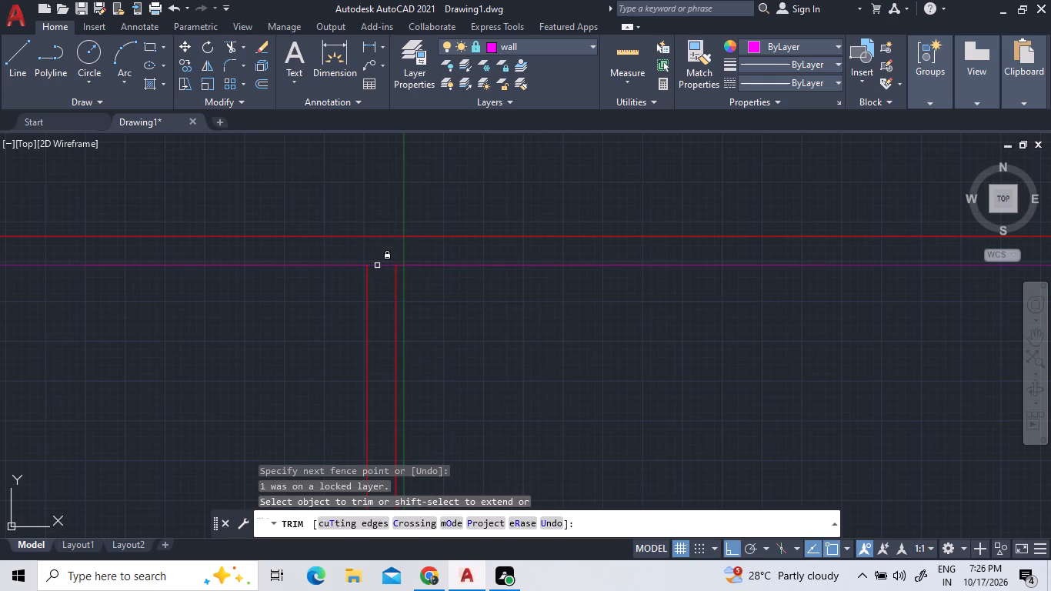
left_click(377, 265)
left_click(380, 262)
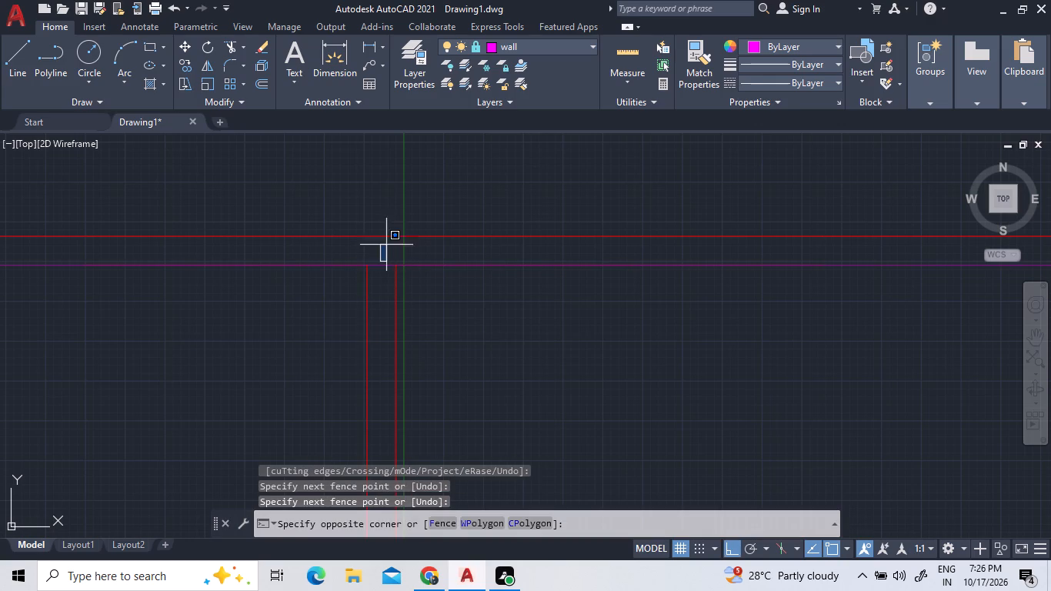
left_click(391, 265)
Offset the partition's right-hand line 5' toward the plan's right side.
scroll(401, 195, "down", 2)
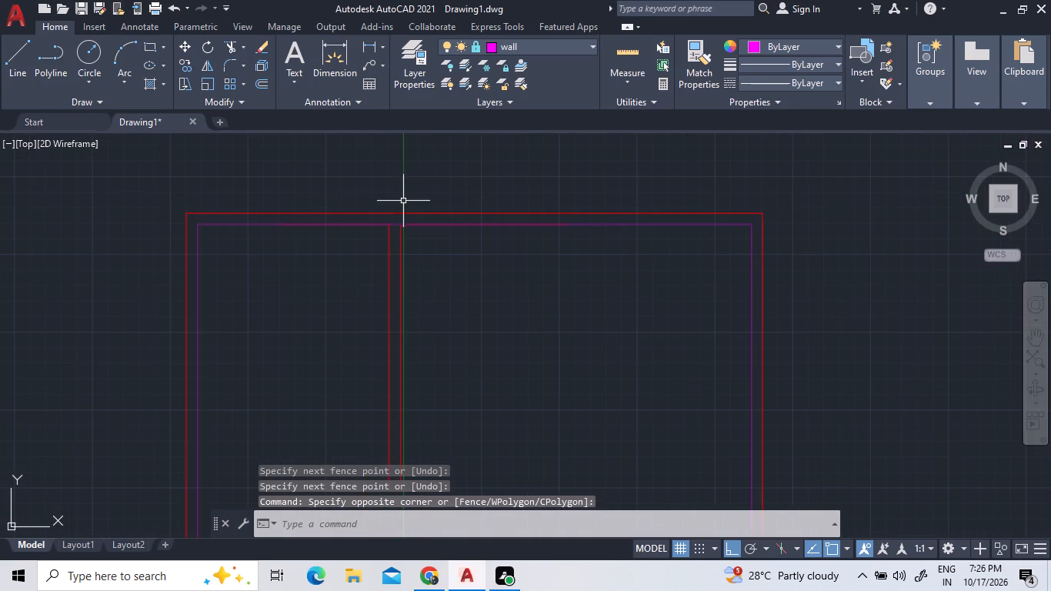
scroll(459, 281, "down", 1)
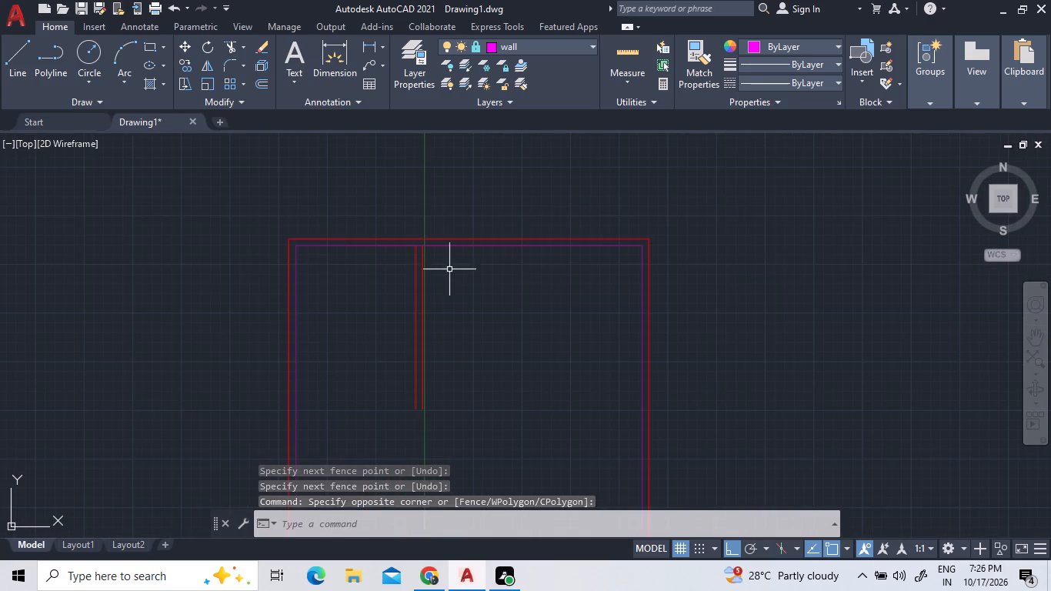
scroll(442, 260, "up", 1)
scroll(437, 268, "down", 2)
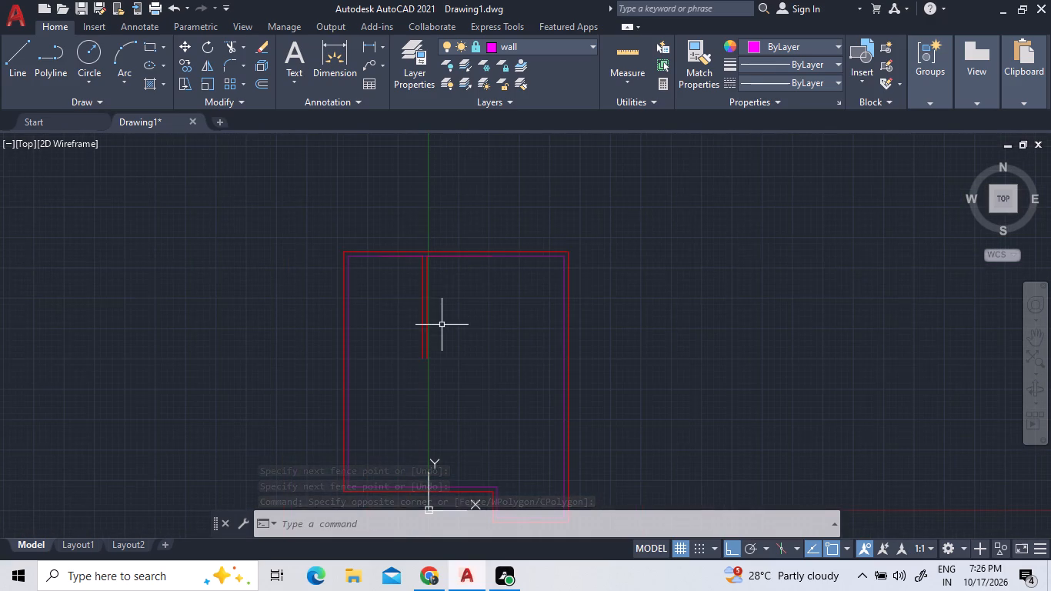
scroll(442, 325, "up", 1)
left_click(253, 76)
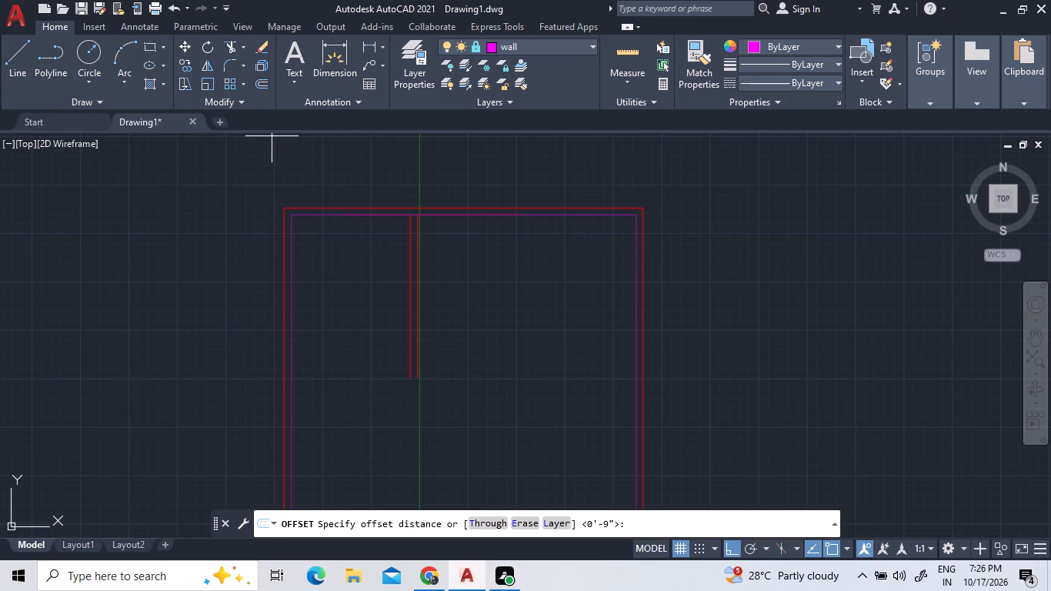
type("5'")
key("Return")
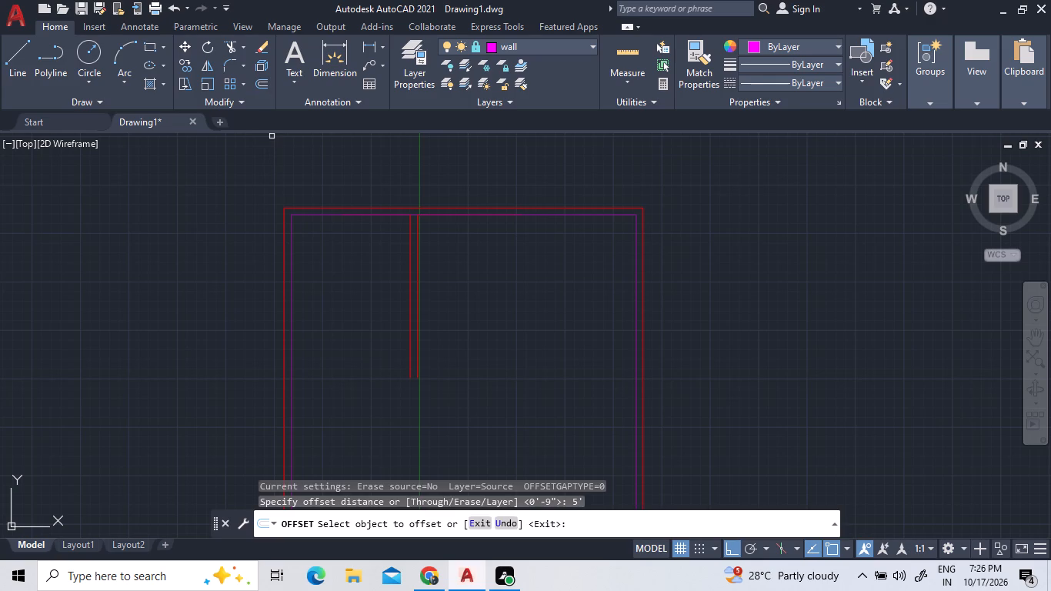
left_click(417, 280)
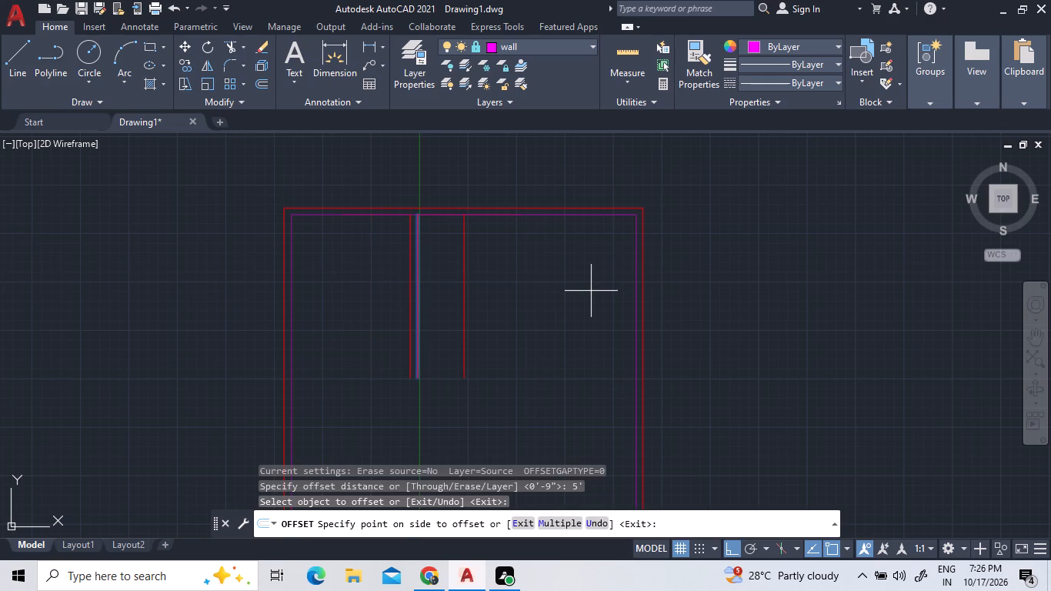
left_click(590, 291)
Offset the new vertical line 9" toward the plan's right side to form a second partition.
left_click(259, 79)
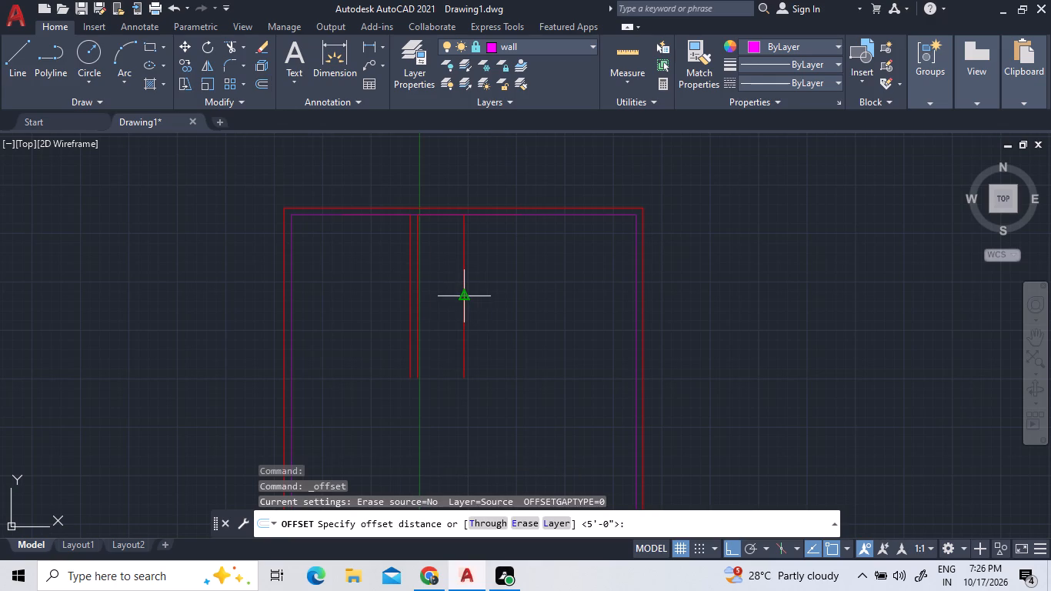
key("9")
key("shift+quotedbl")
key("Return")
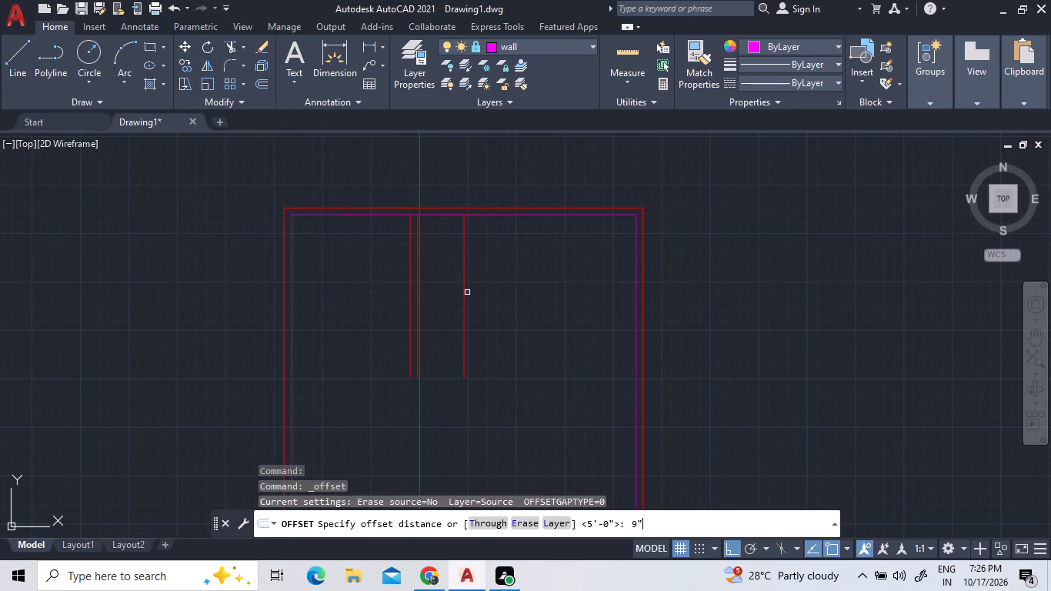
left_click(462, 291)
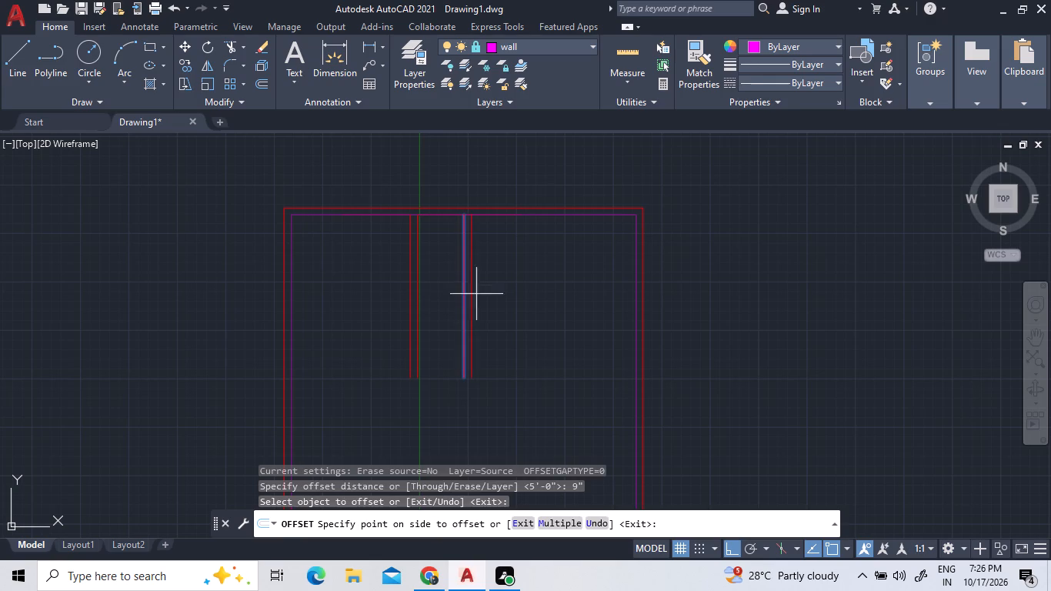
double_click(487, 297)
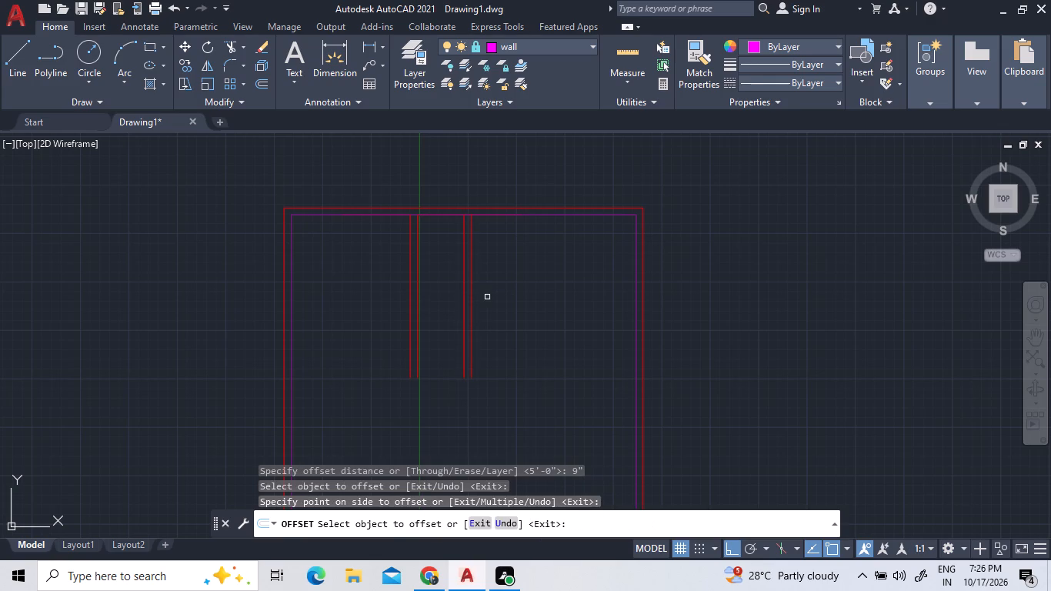
Quick-measure the distances between the partitions and the inner wall outline.
scroll(485, 293, "down", 2)
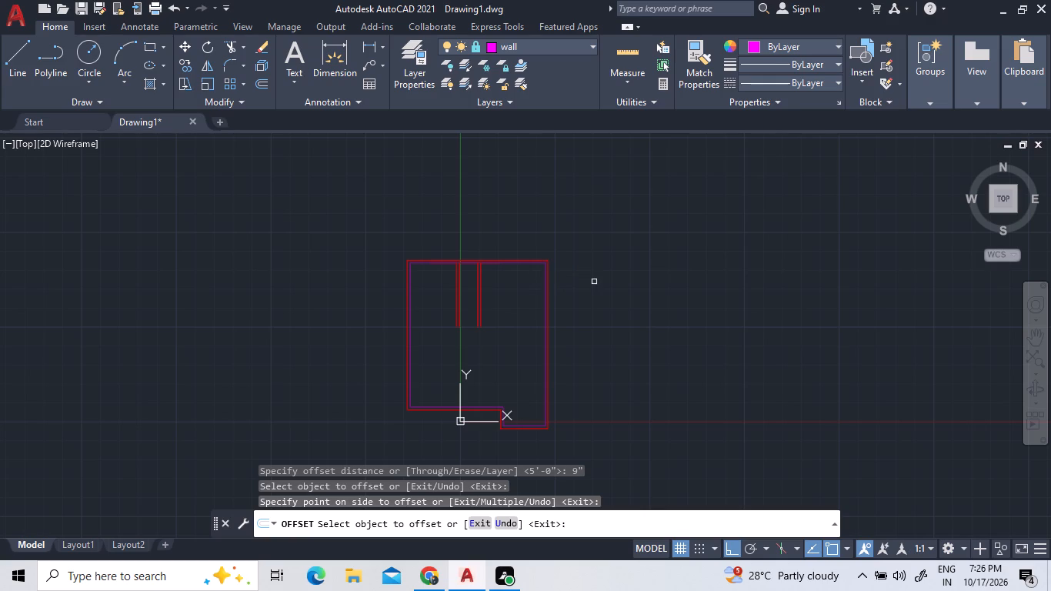
scroll(594, 282, "up", 2)
left_click(628, 50)
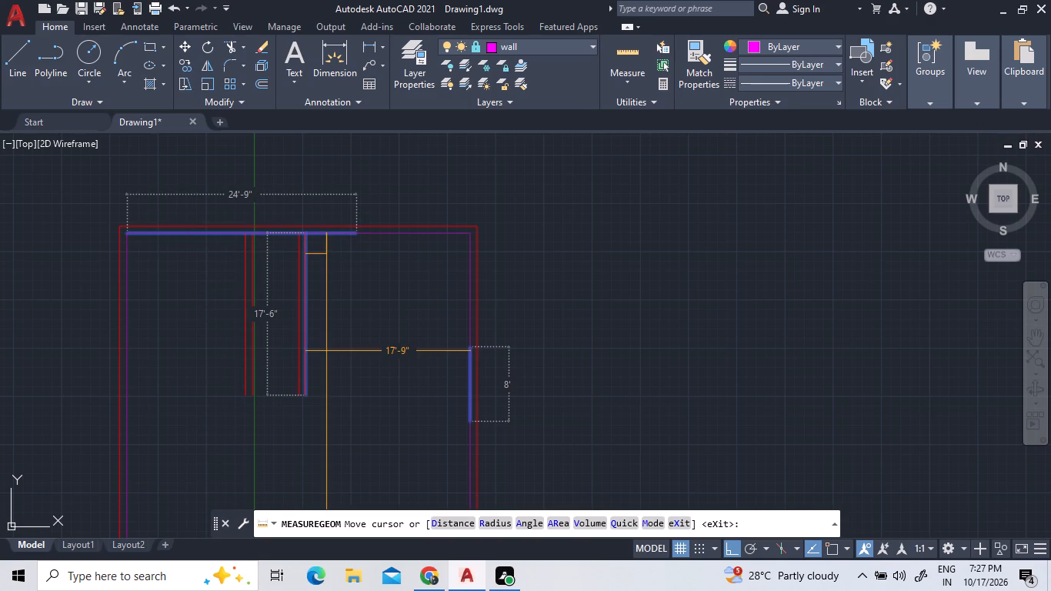
right_click(559, 316)
left_click(617, 31)
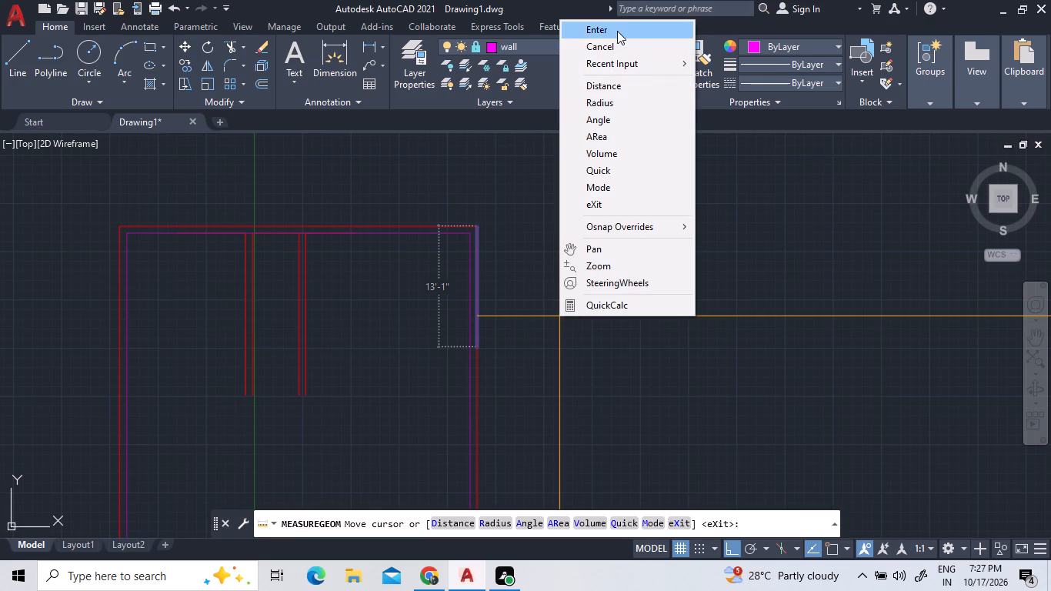
Delete all four vertical partition lines inside the upper part of the plan.
left_click(372, 339)
left_click(140, 307)
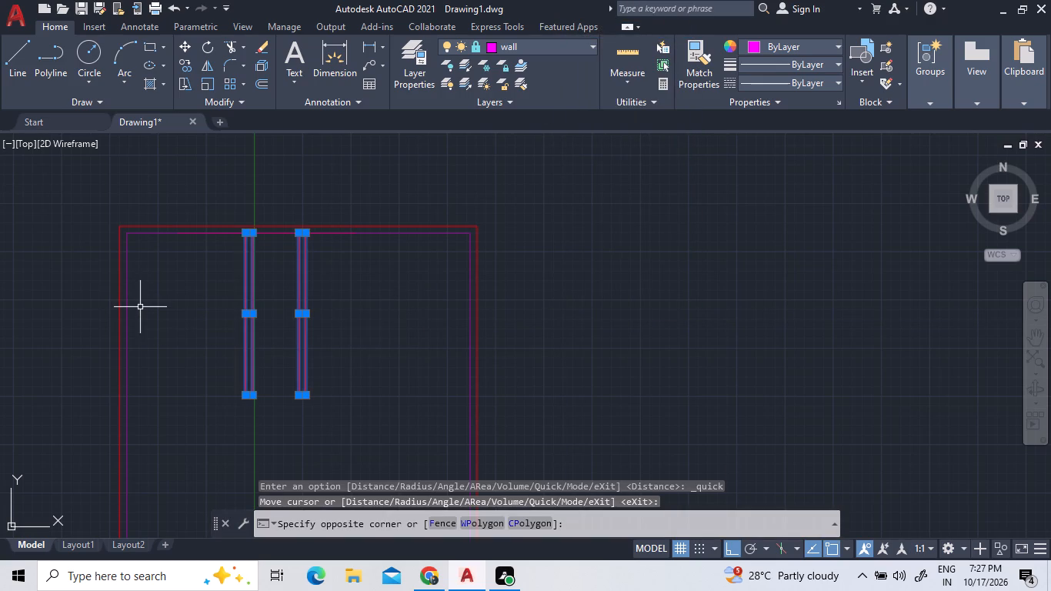
key("Delete")
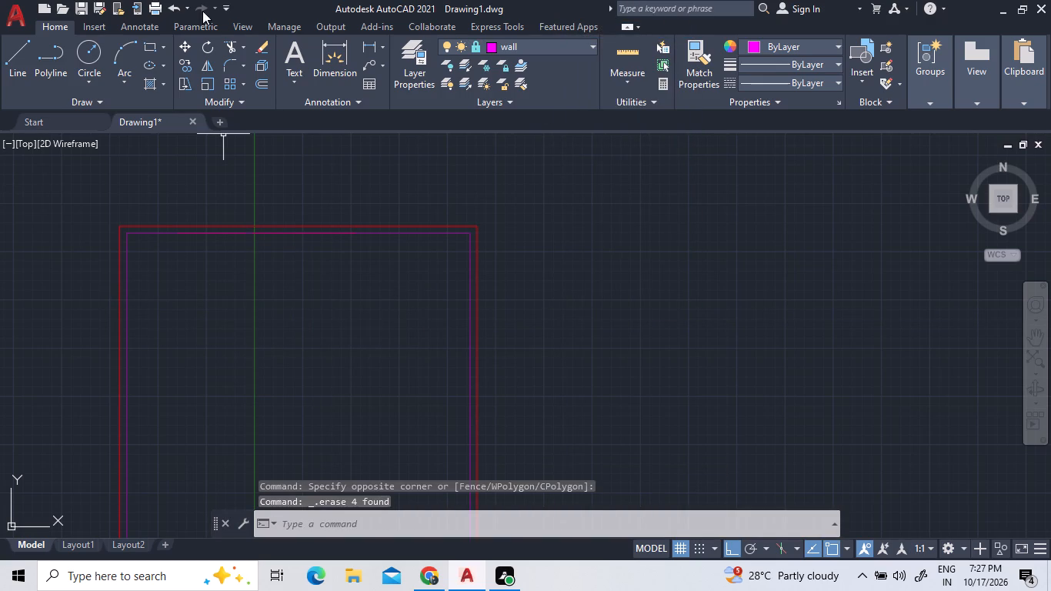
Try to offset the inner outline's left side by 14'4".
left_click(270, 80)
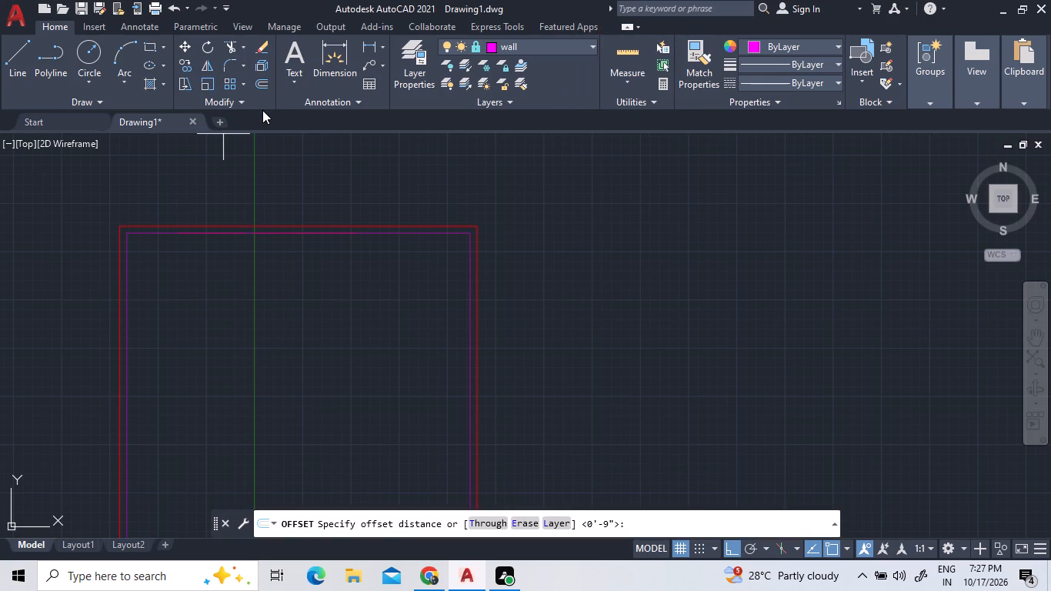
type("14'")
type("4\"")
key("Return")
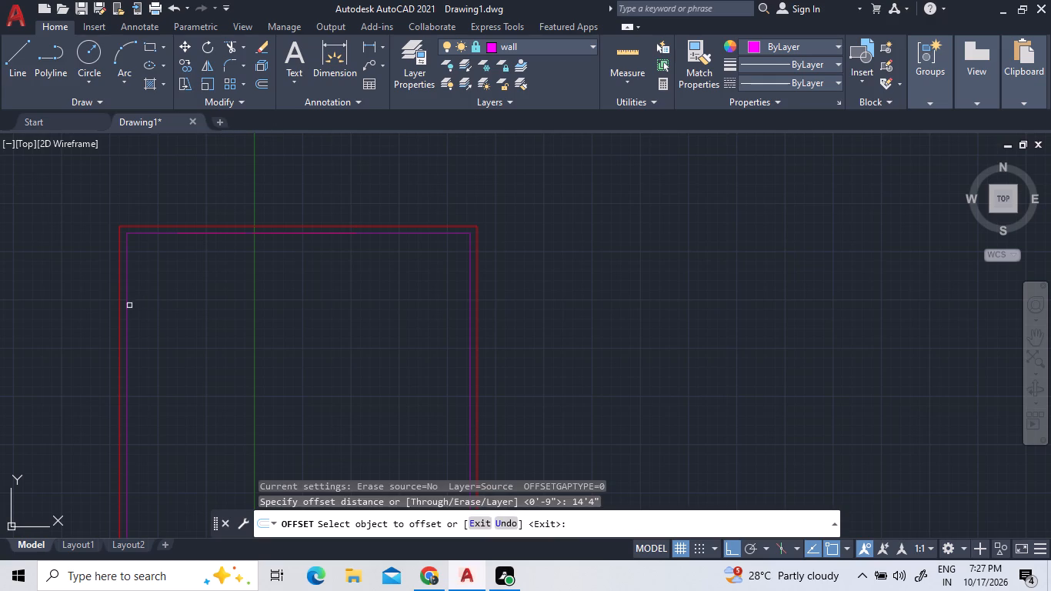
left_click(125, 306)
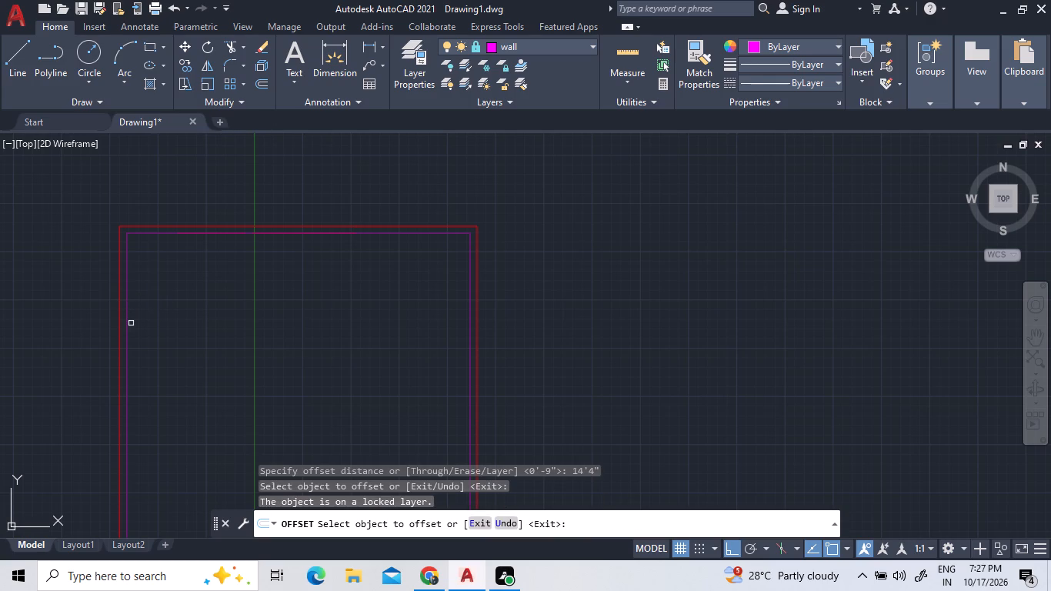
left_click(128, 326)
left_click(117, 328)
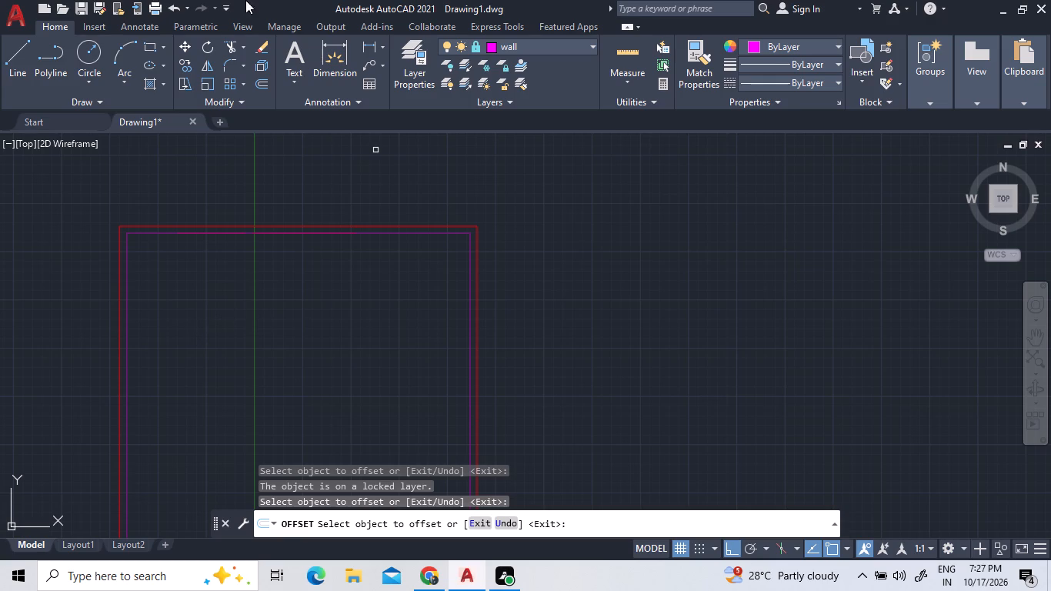
Unlock the wall layer and turn it off, even though it is the current layer.
left_click(517, 45)
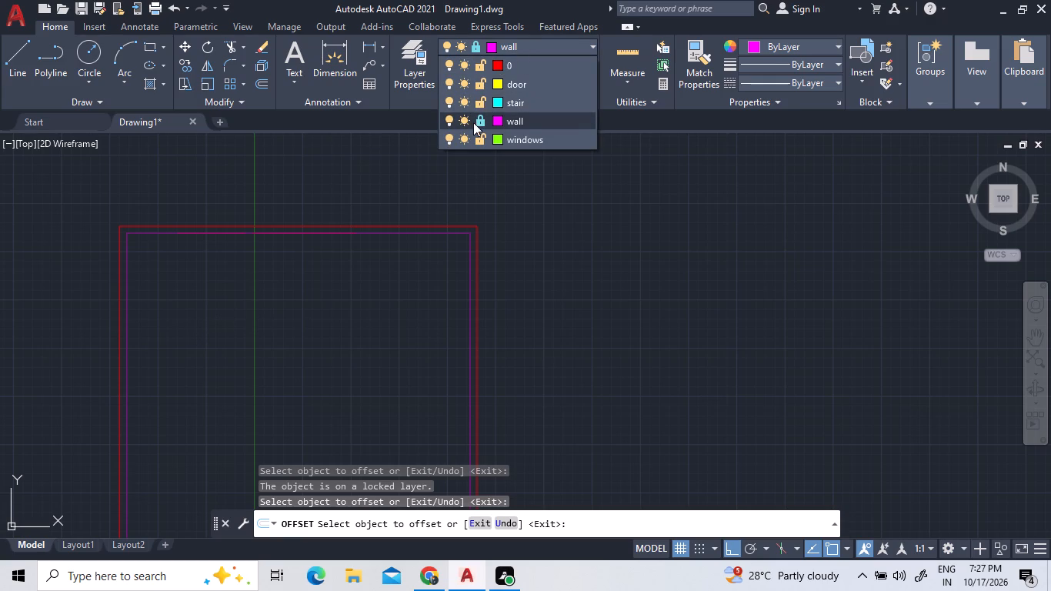
left_click(477, 124)
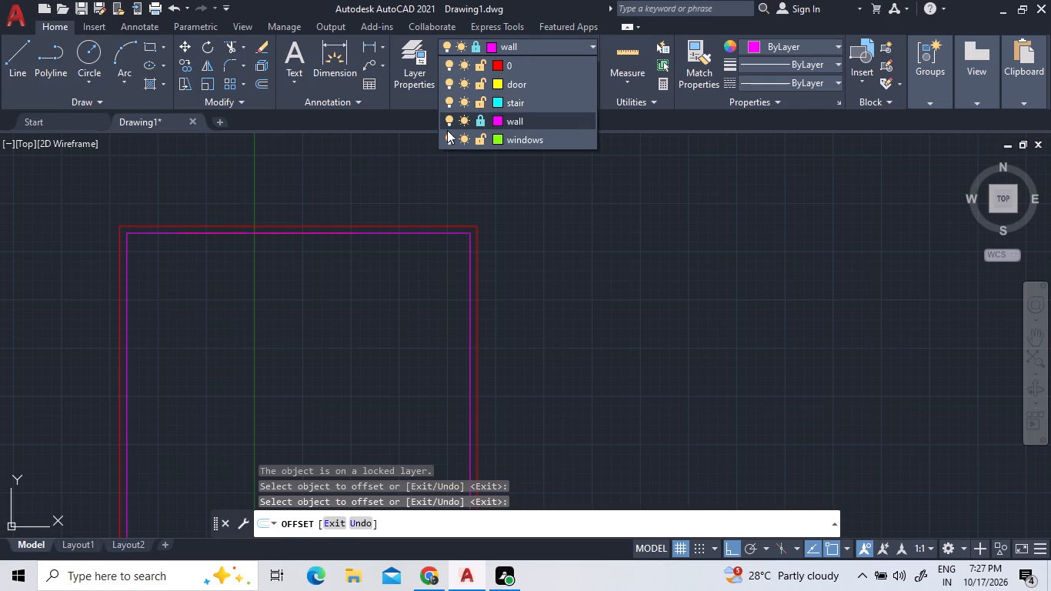
left_click(446, 123)
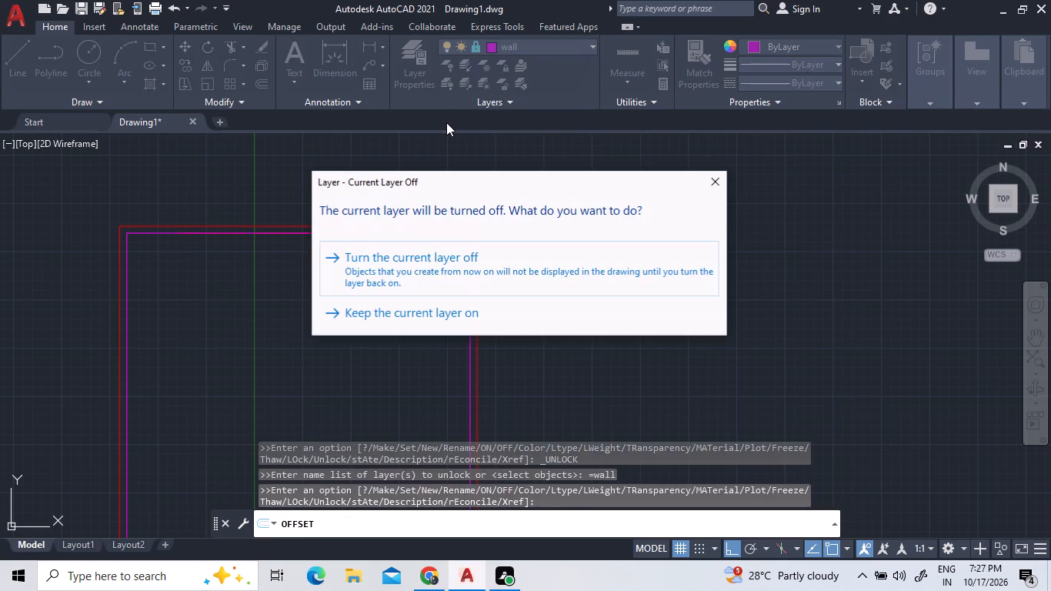
left_click(459, 267)
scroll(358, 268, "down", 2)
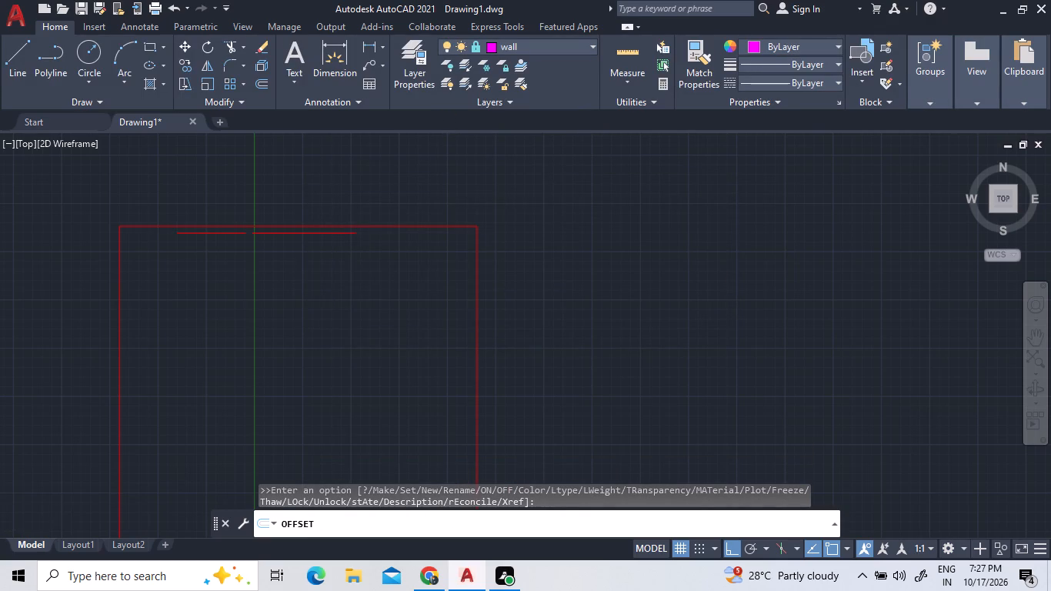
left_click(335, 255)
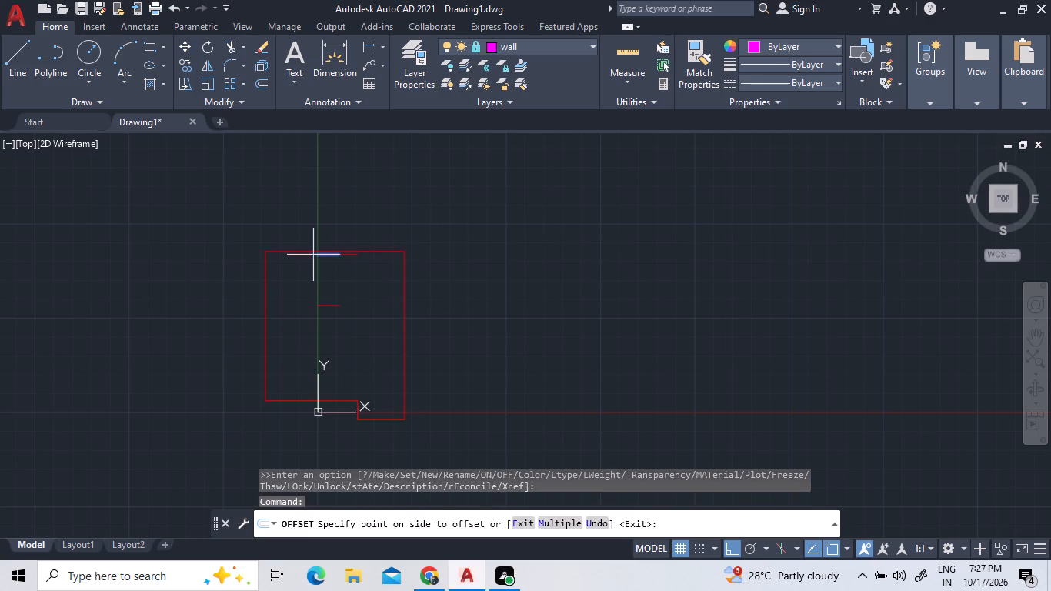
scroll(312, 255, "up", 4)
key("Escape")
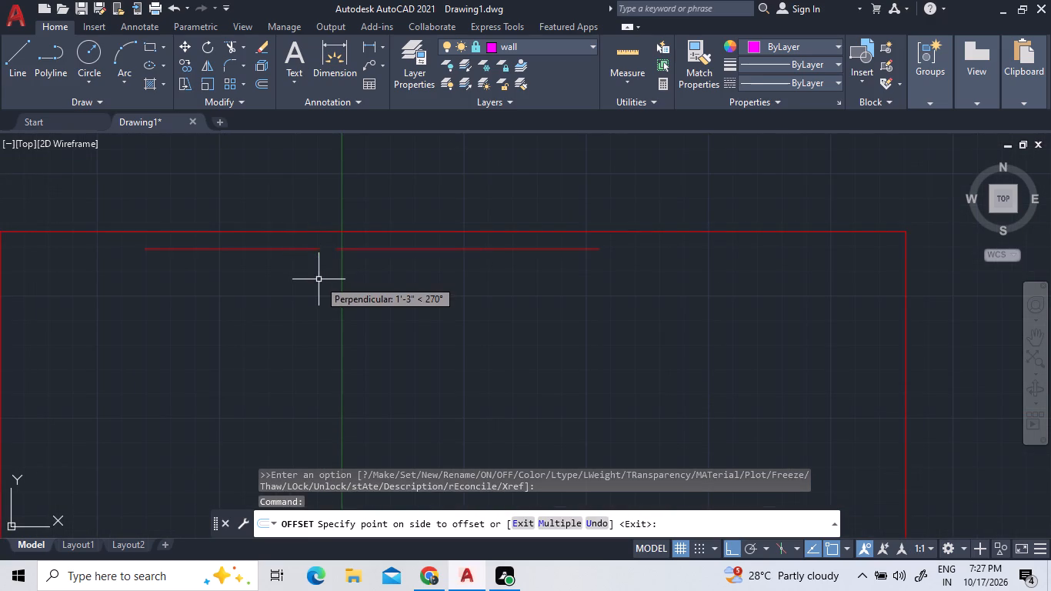
Delete the three leftover horizontal line pieces just below the outer outline's top edge.
left_click(467, 272)
left_click(393, 242)
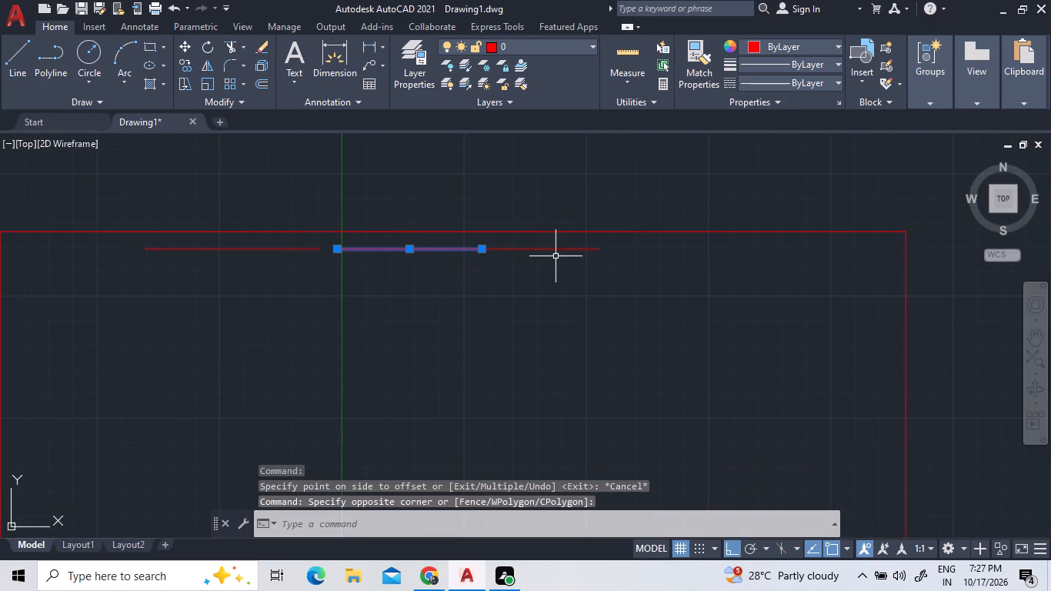
left_click(556, 256)
left_click(529, 242)
double_click(216, 244)
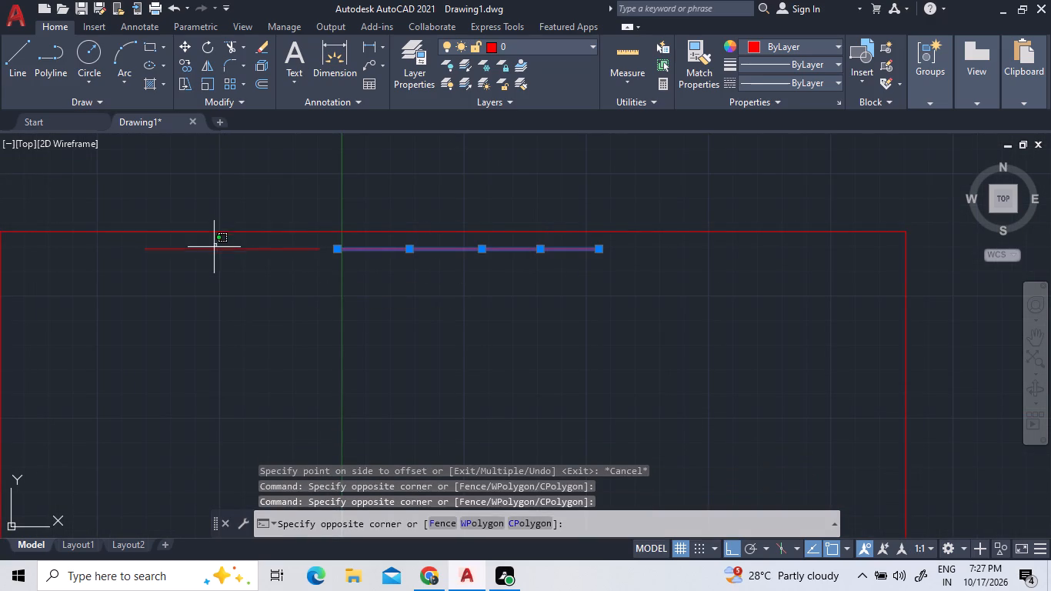
left_click(202, 261)
scroll(228, 257, "down", 4)
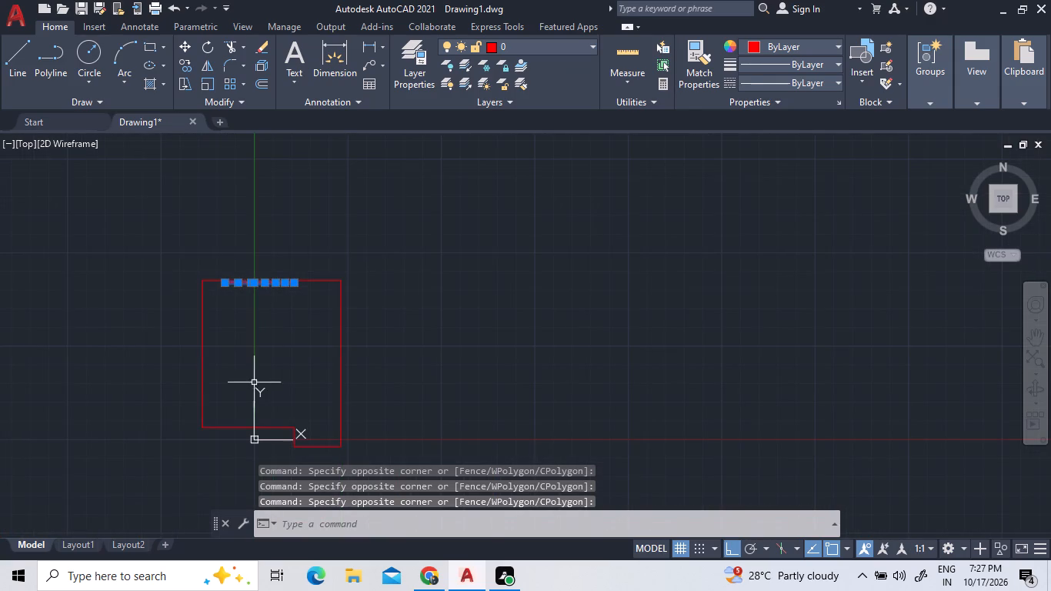
scroll(254, 386, "up", 3)
key("Delete")
Offset the outer outline's uppermost left side line 9" inward into the plan.
scroll(261, 392, "down", 3)
scroll(260, 342, "up", 2)
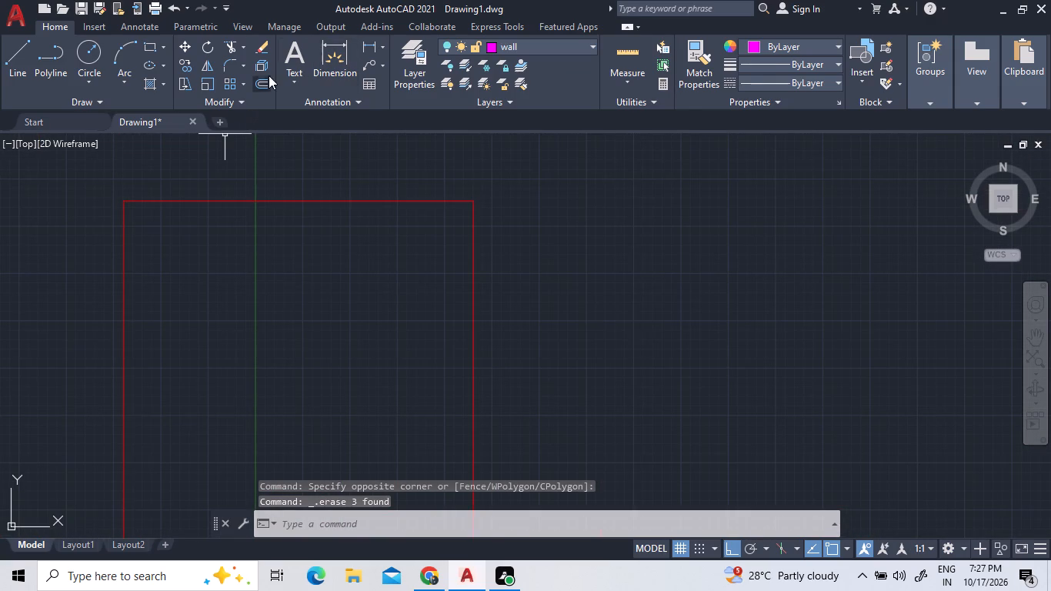
left_click(262, 82)
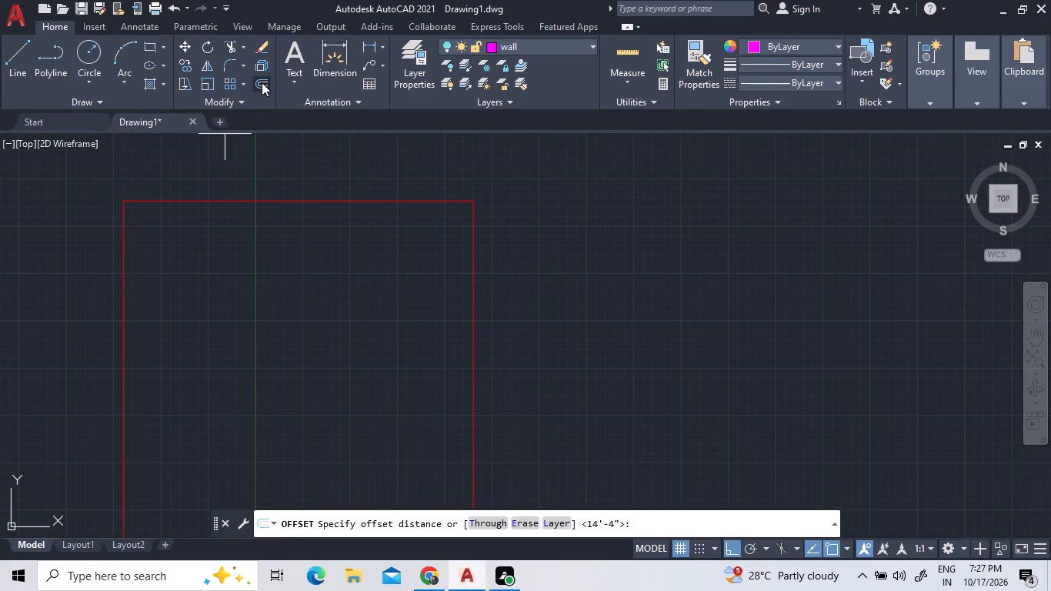
type("9\"")
key("Return")
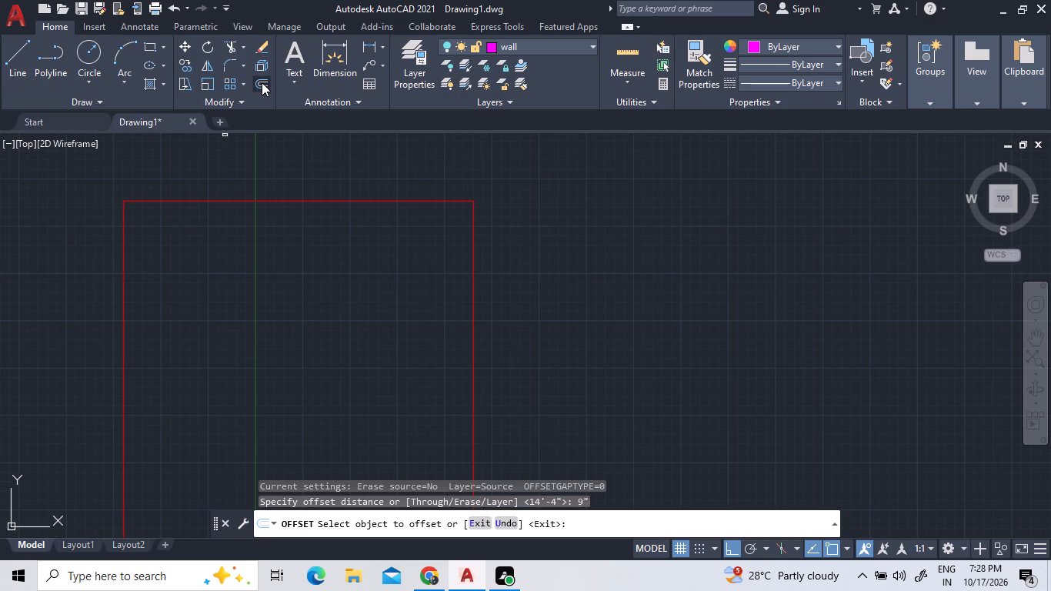
double_click(122, 235)
double_click(179, 247)
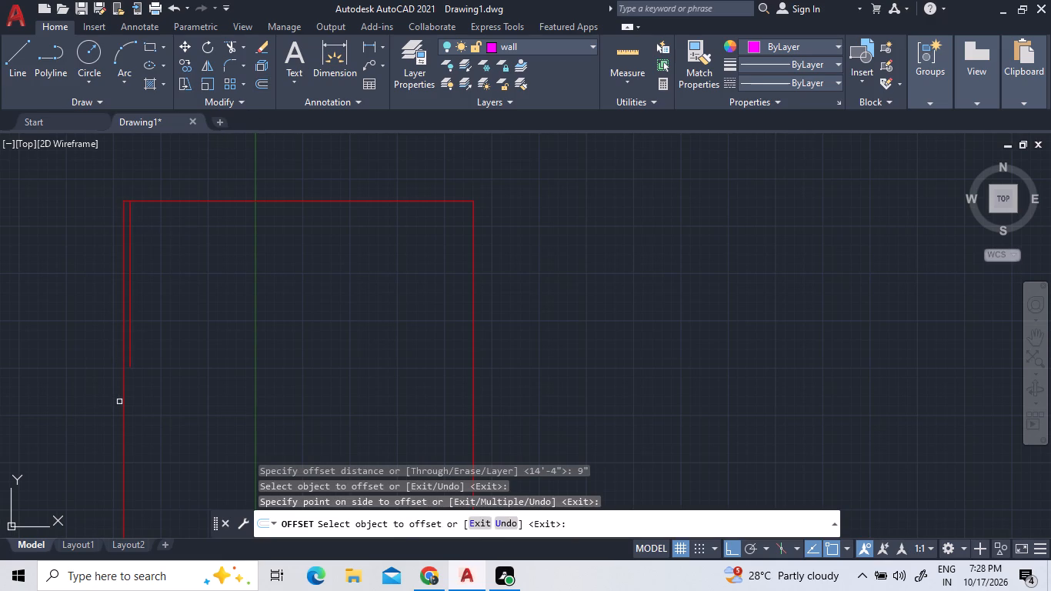
Offset the next two pieces down the outer outline's left side 9" inward into the plan.
double_click(122, 402)
left_click(144, 409)
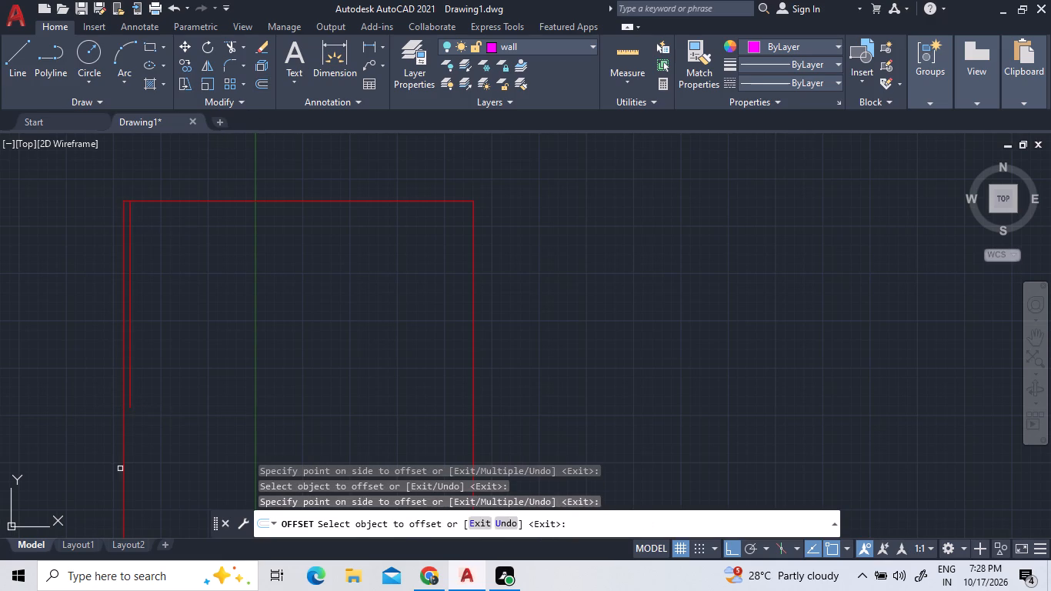
left_click(123, 462)
left_click(128, 463)
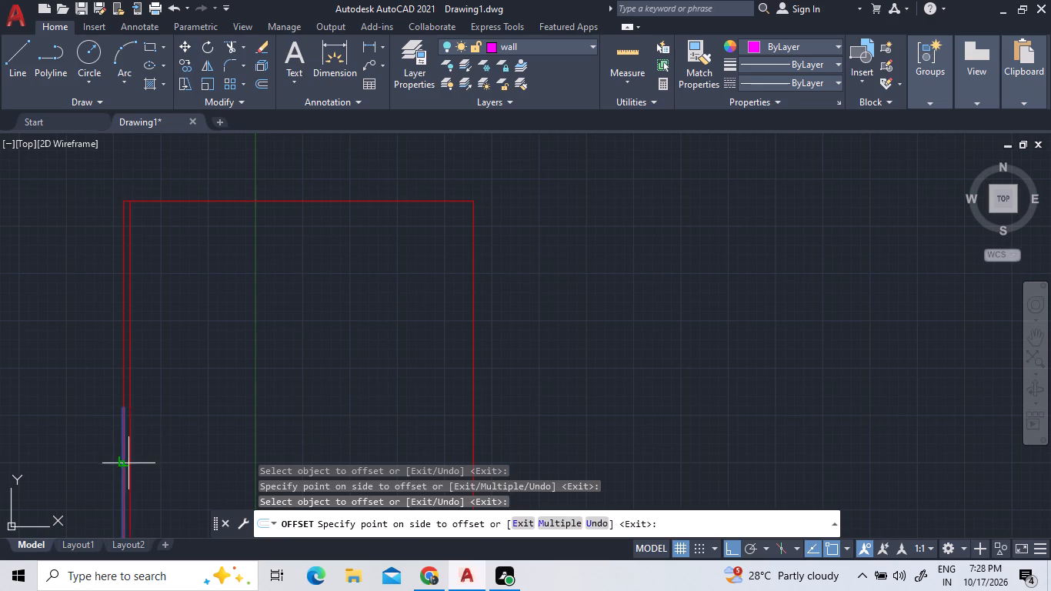
left_click(124, 452)
triple_click(133, 451)
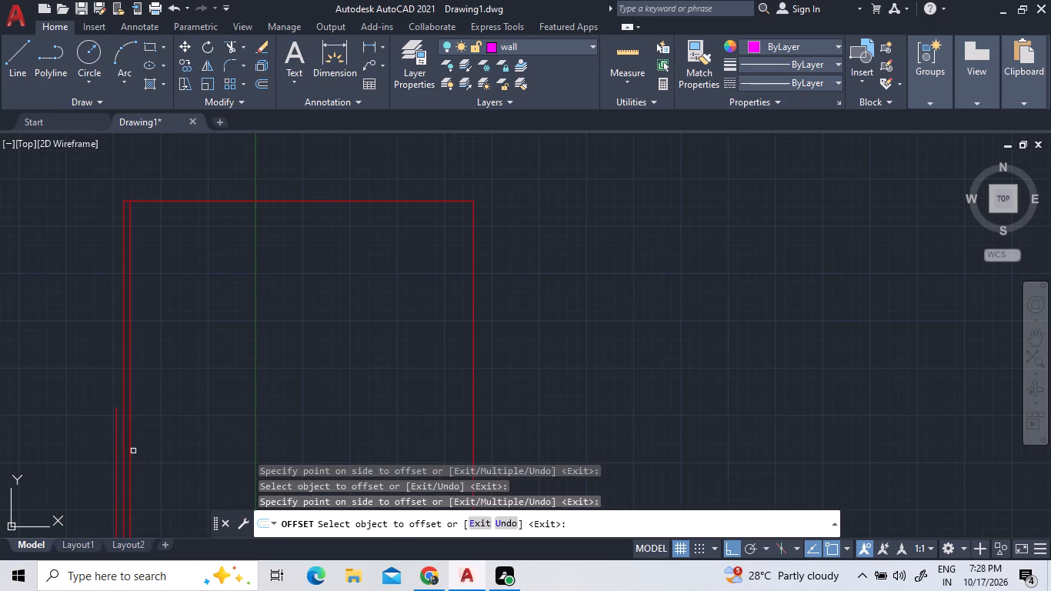
Offset both pieces of the outer outline's top edge 9" inward into the plan.
left_click(175, 202)
left_click(169, 226)
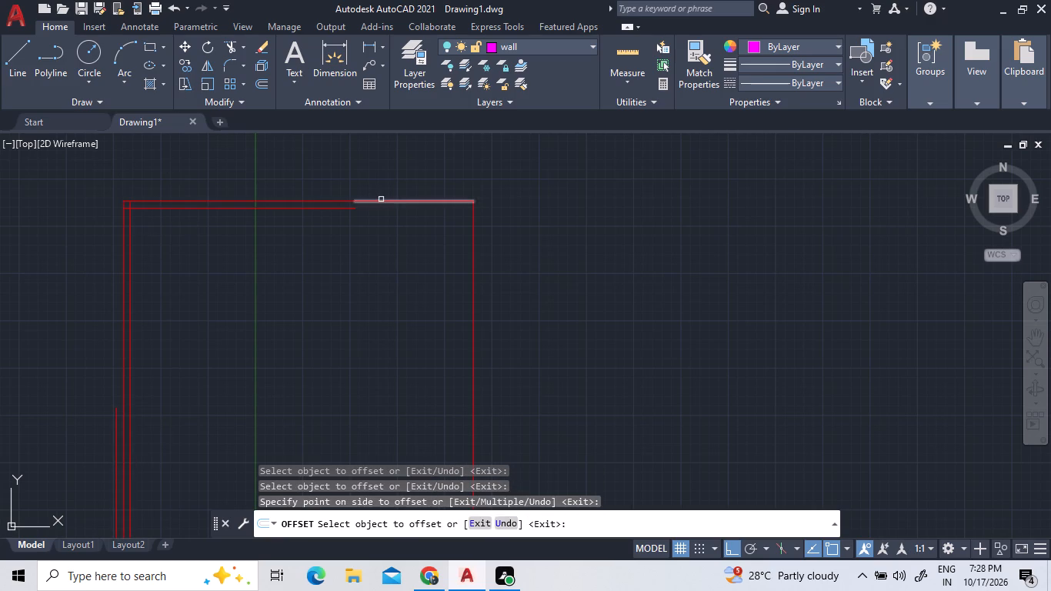
double_click(382, 199)
left_click(384, 215)
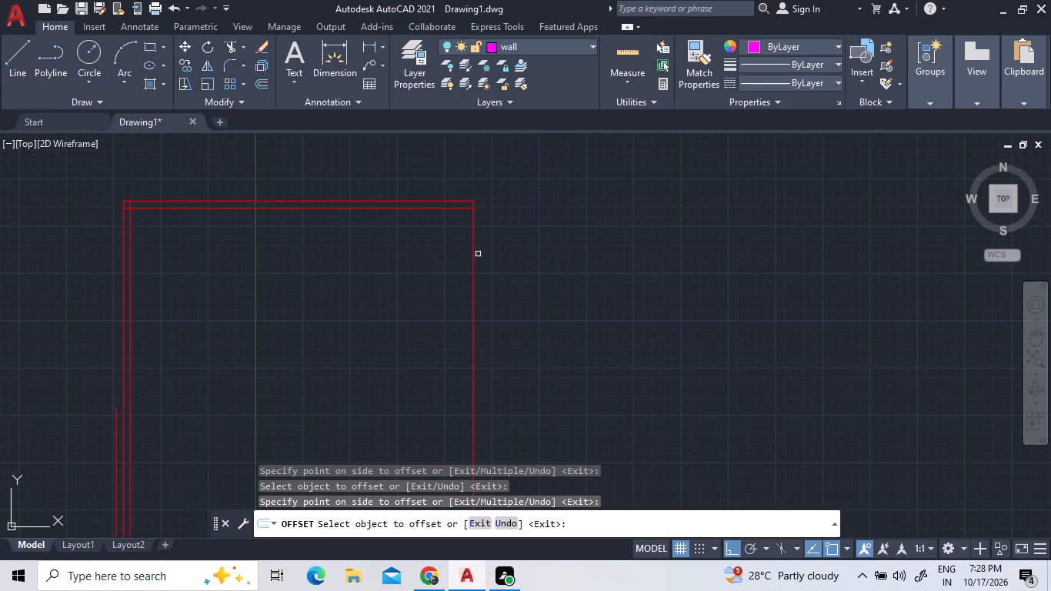
Offset the upper three pieces of the outer outline's right side 9" inward into the plan.
left_click(472, 256)
left_click(444, 262)
scroll(419, 249, "down", 1)
left_click(453, 319)
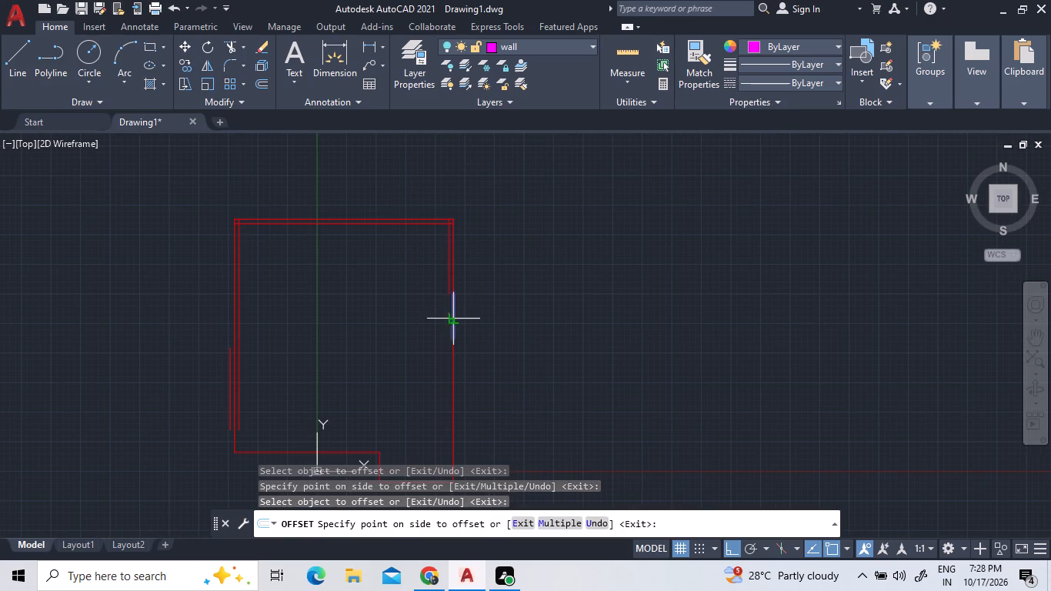
left_click(445, 320)
left_click(454, 312)
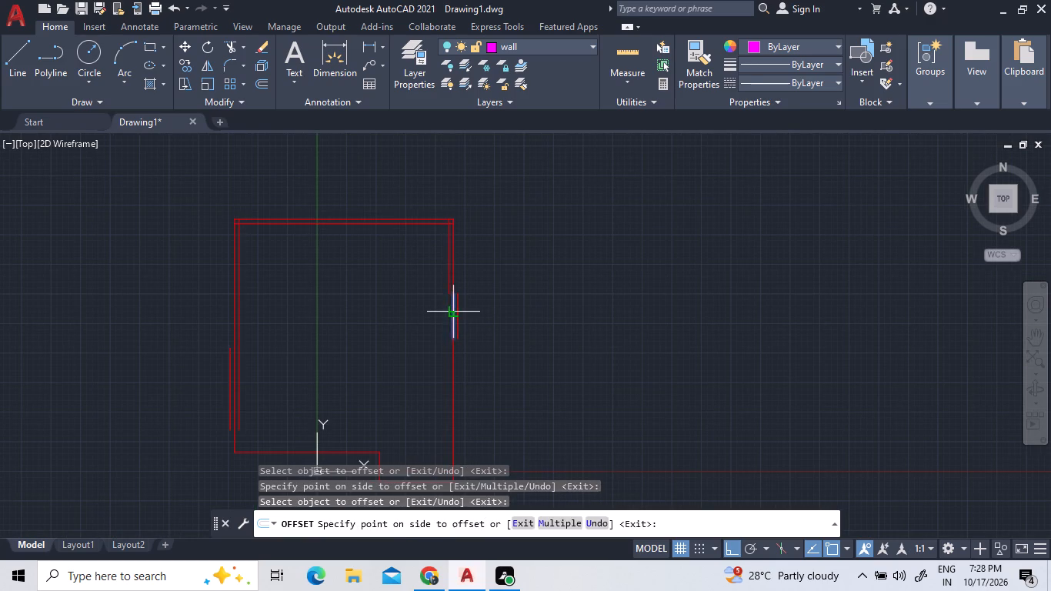
left_click(442, 312)
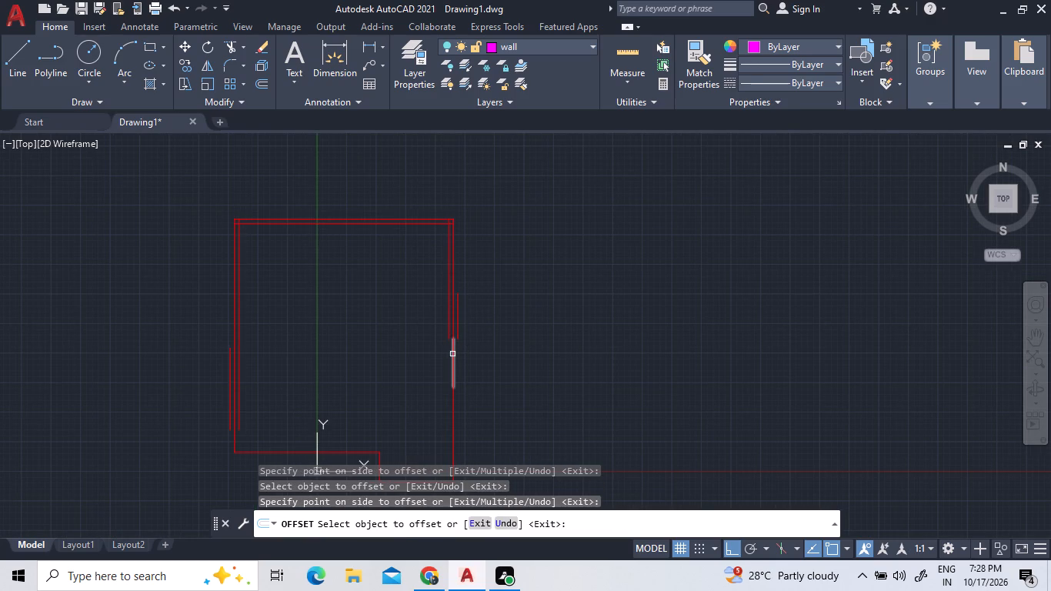
left_click(452, 354)
left_click(438, 356)
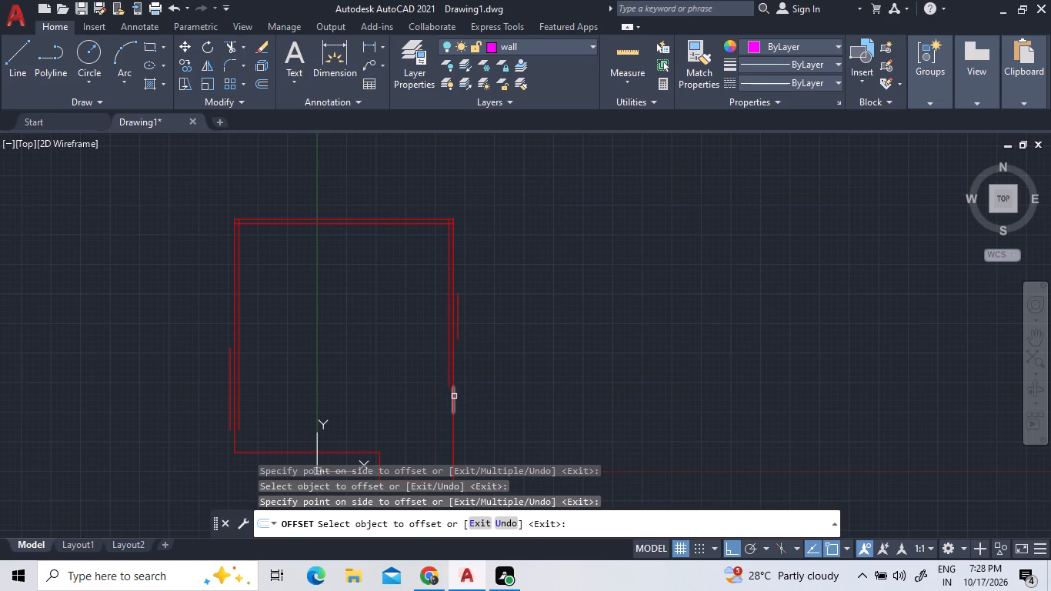
Offset the remaining lower pieces of the outer outline's right side 9" inward into the plan.
double_click(454, 396)
triple_click(442, 403)
scroll(417, 342, "down", 2)
scroll(432, 389, "up", 2)
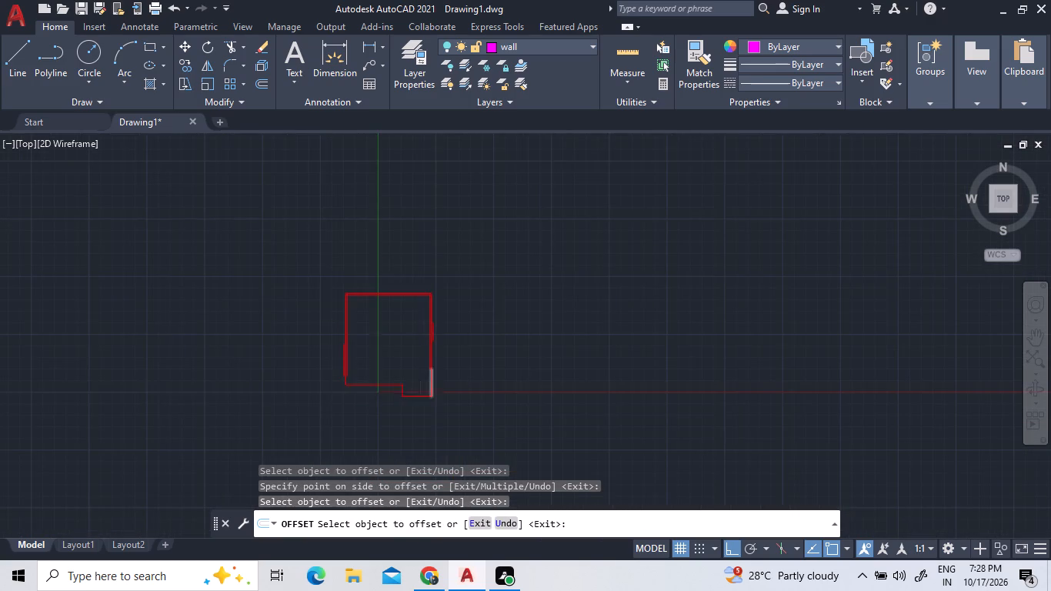
scroll(421, 374, "up", 3)
left_click(445, 322)
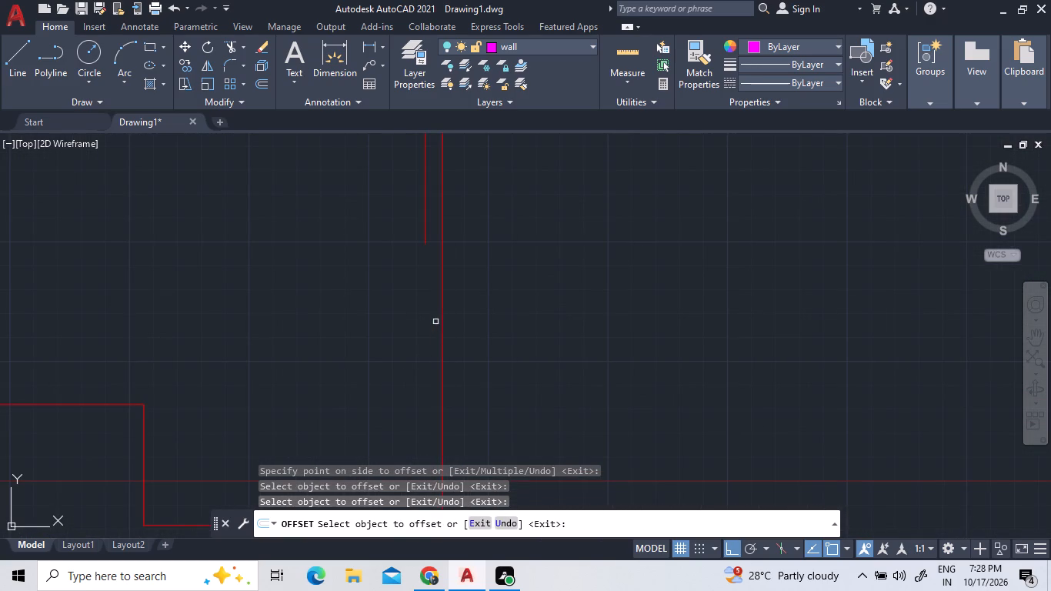
double_click(442, 326)
left_click(424, 322)
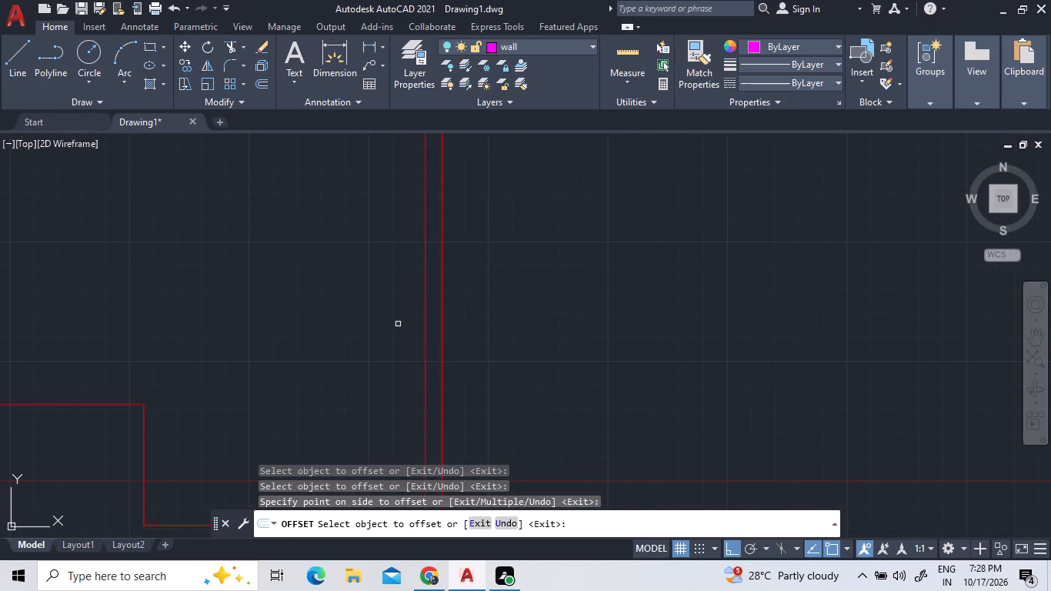
Offset the bottom-right edge and the jog's short vertical line of the outer outline 9" inward.
scroll(398, 323, "down", 2)
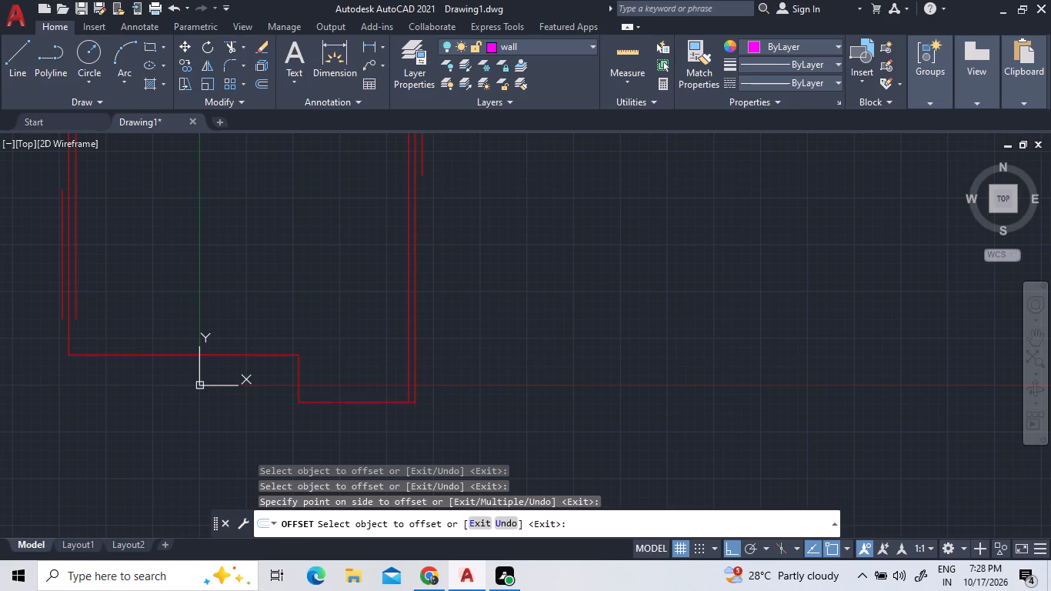
double_click(360, 402)
double_click(359, 376)
left_click(300, 374)
double_click(318, 376)
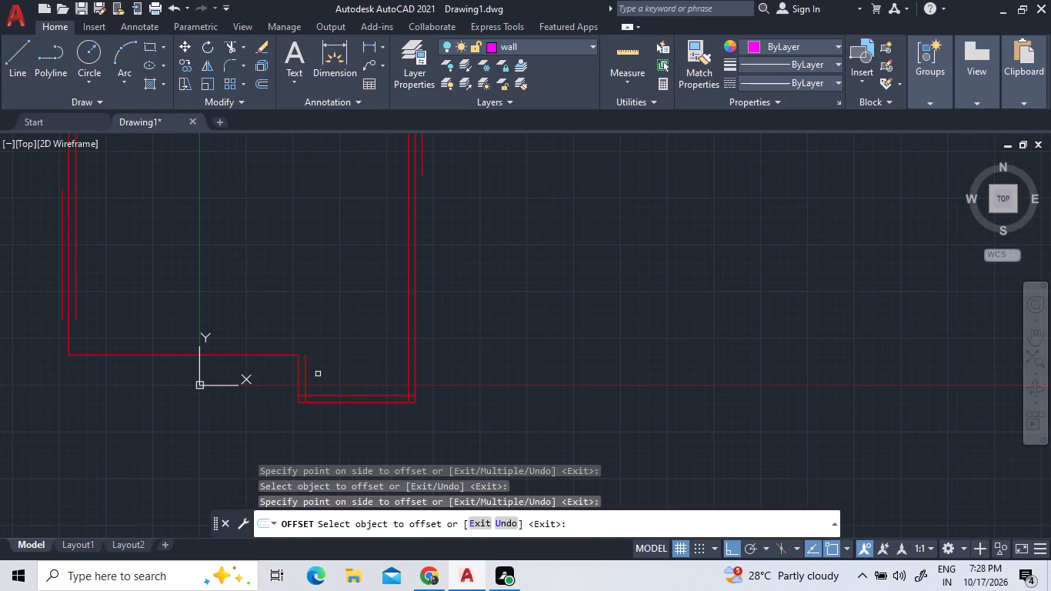
Offset both bottom-left edge pieces and the lowest left side piece of the outer outline 9" inward, then end the offset.
left_click(282, 354)
double_click(282, 333)
double_click(98, 356)
left_click(103, 335)
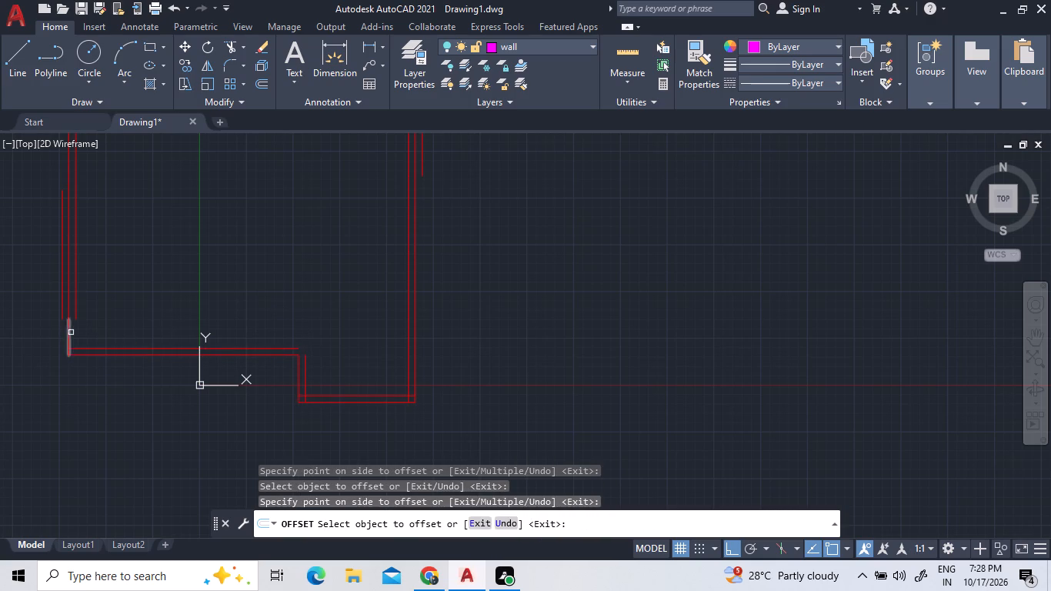
double_click(69, 332)
left_click(81, 332)
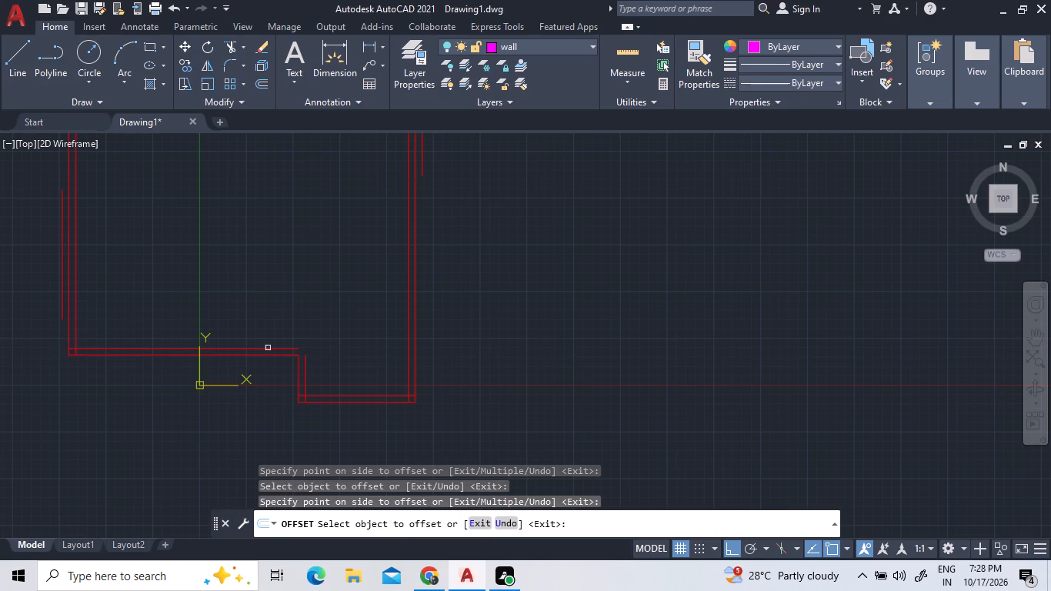
double_click(305, 365)
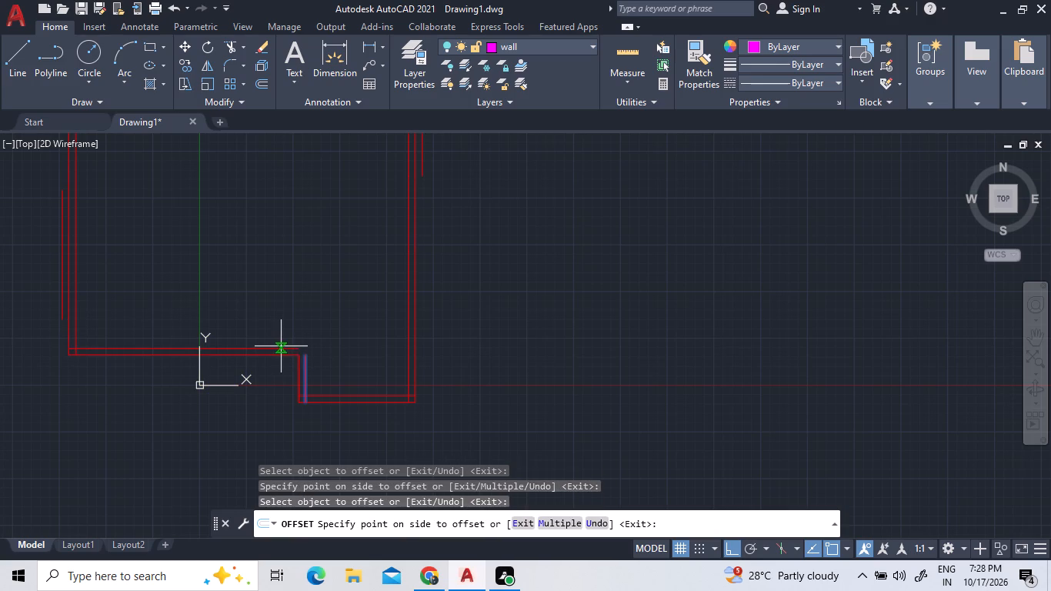
double_click(281, 346)
double_click(279, 349)
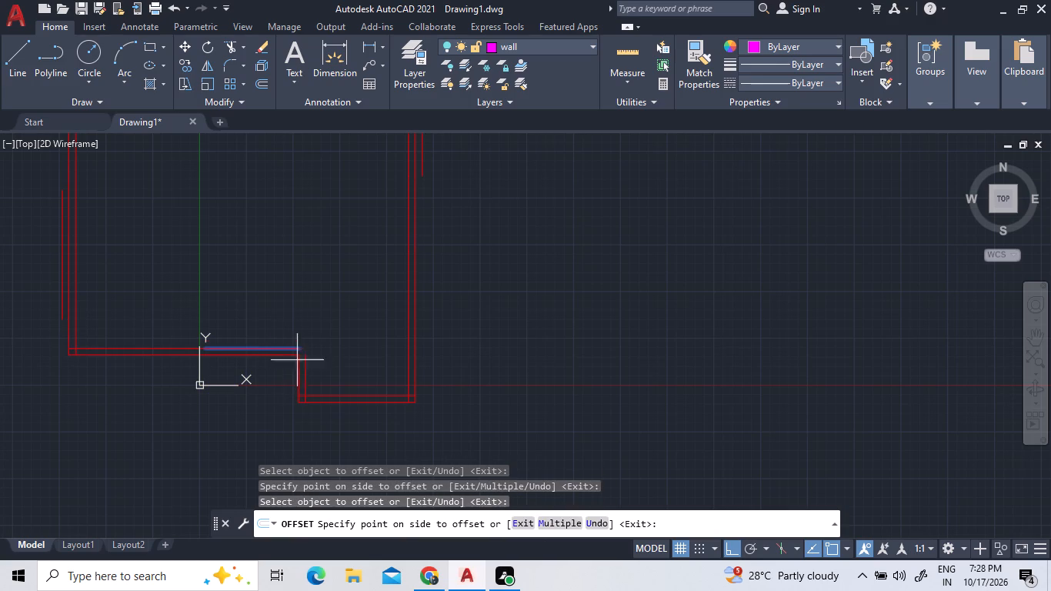
right_click(305, 287)
left_click(316, 300)
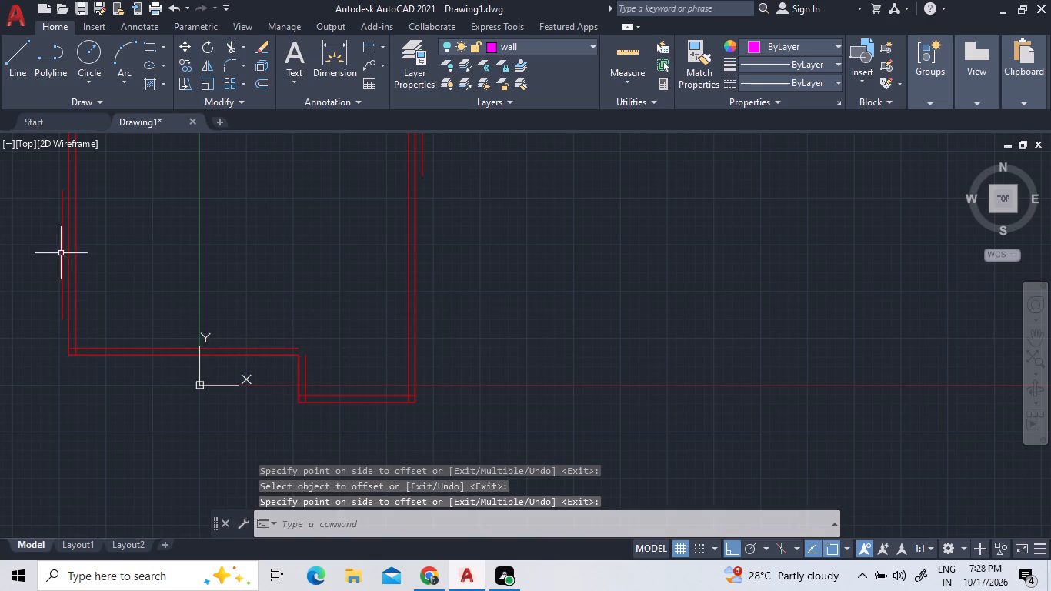
Delete the two stray offset lines lying outside the outer outline's left and right sides.
left_click(63, 259)
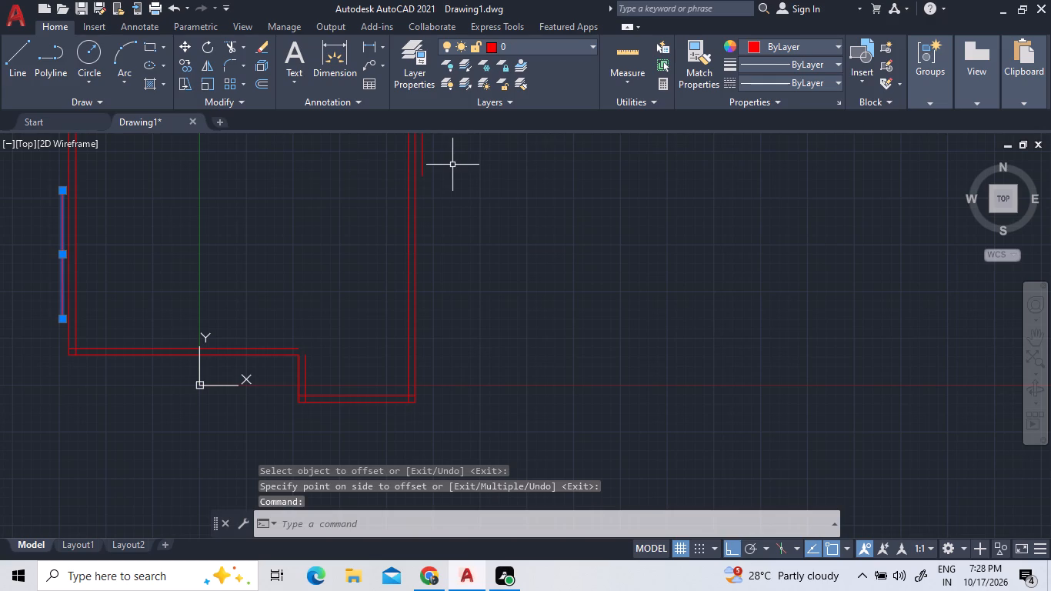
double_click(424, 167)
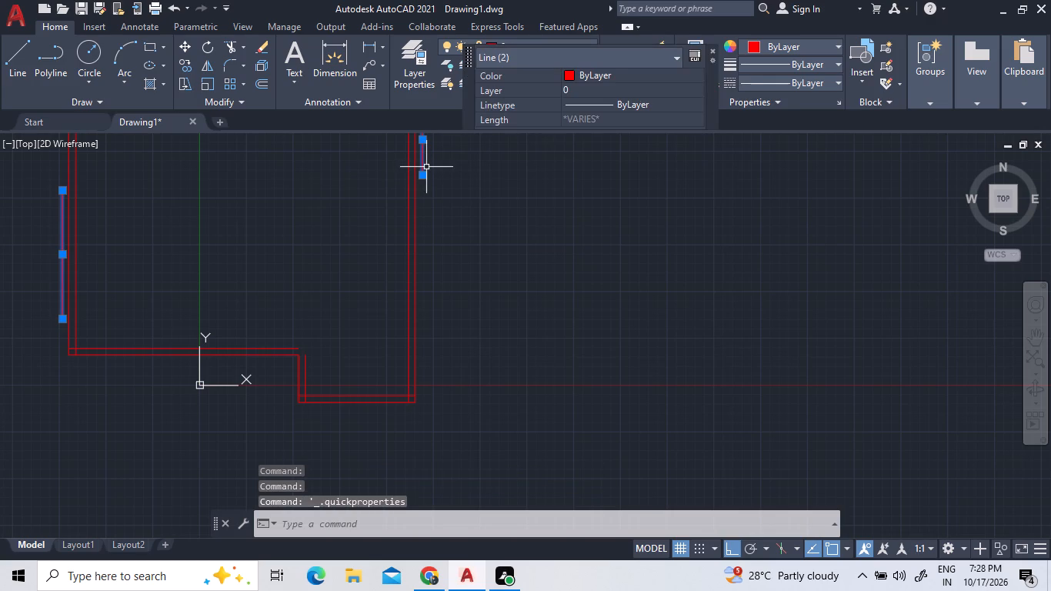
key("Delete")
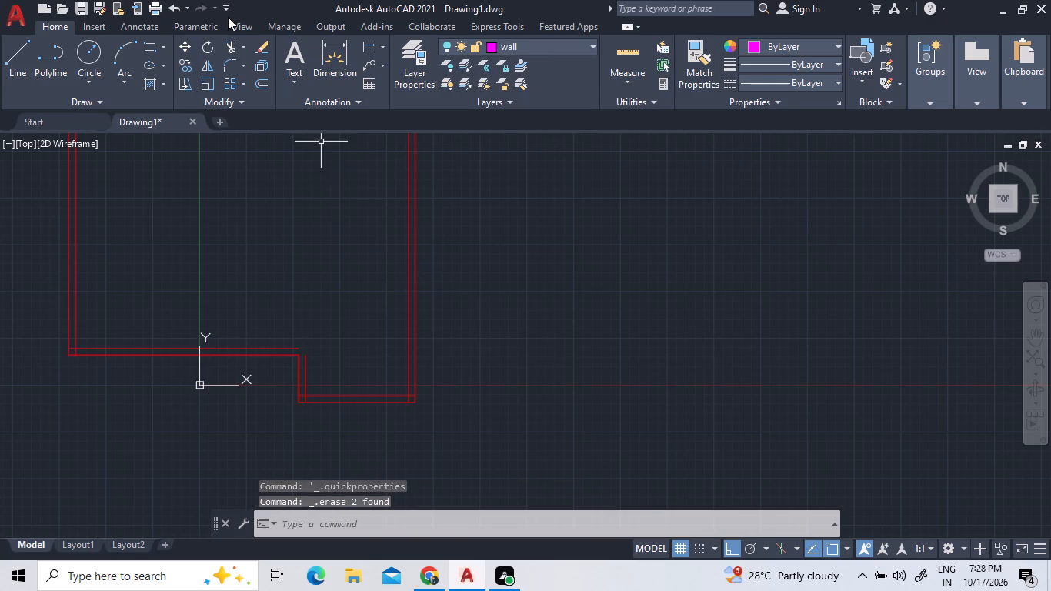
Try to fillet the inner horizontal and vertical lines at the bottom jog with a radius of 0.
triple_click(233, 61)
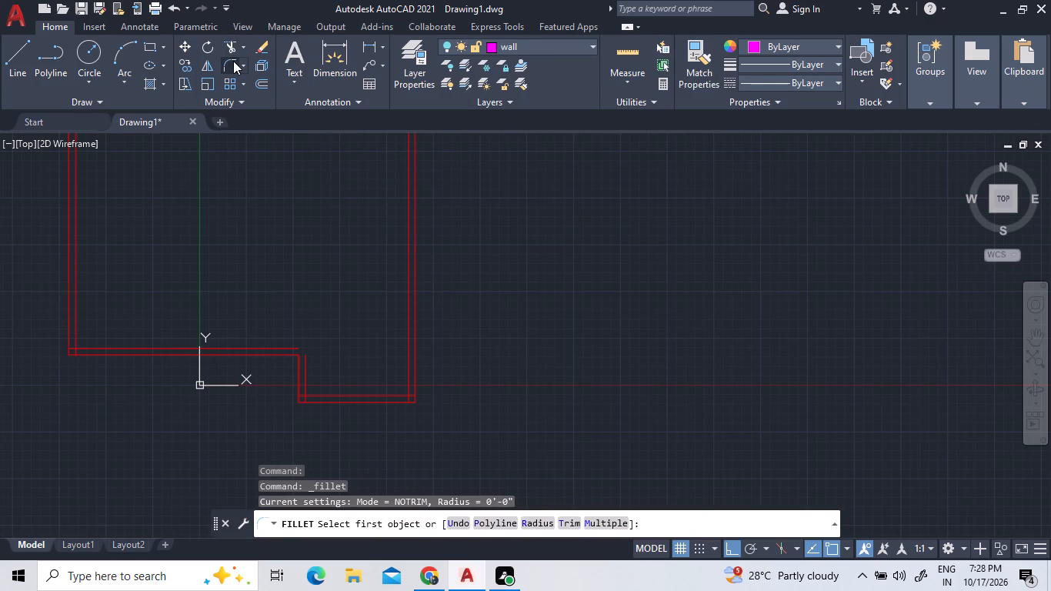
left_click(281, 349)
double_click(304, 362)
Close the inner corner at the bottom jog by stretching the horizontal and vertical inner lines' ends until they meet.
left_click(305, 359)
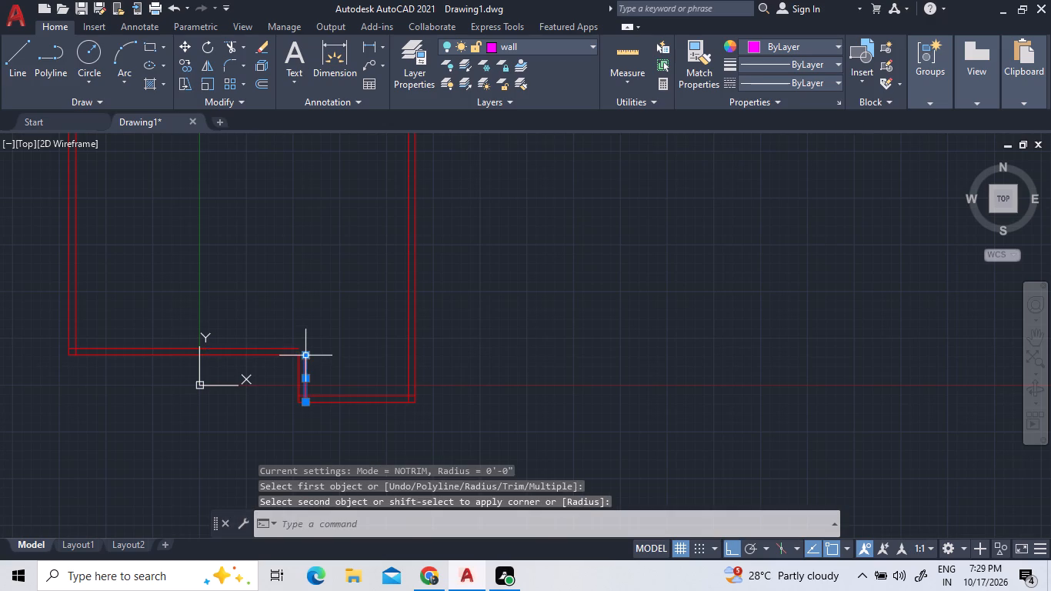
left_click(294, 346)
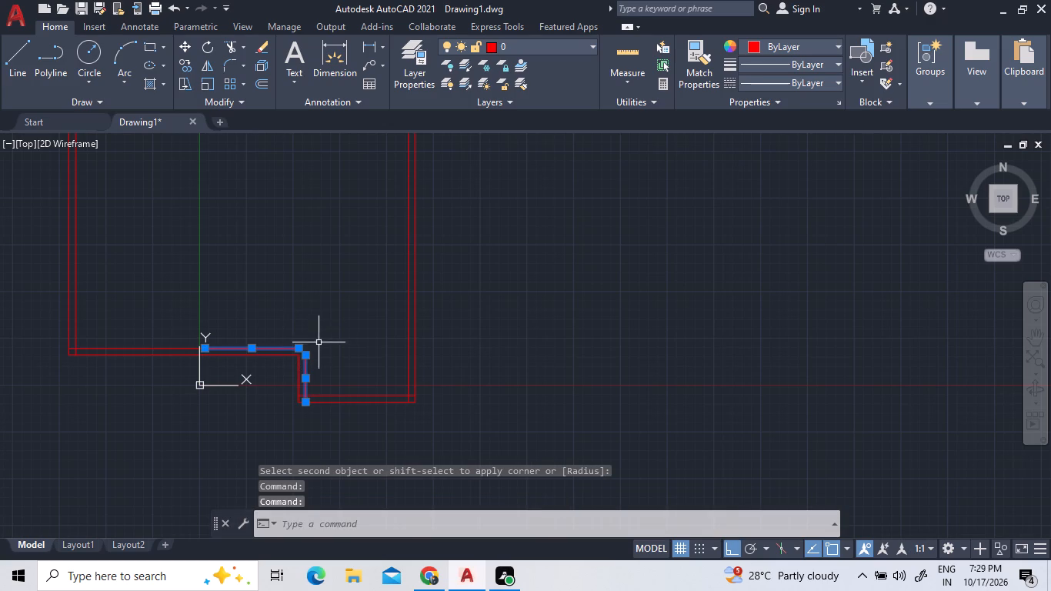
scroll(324, 331, "up", 3)
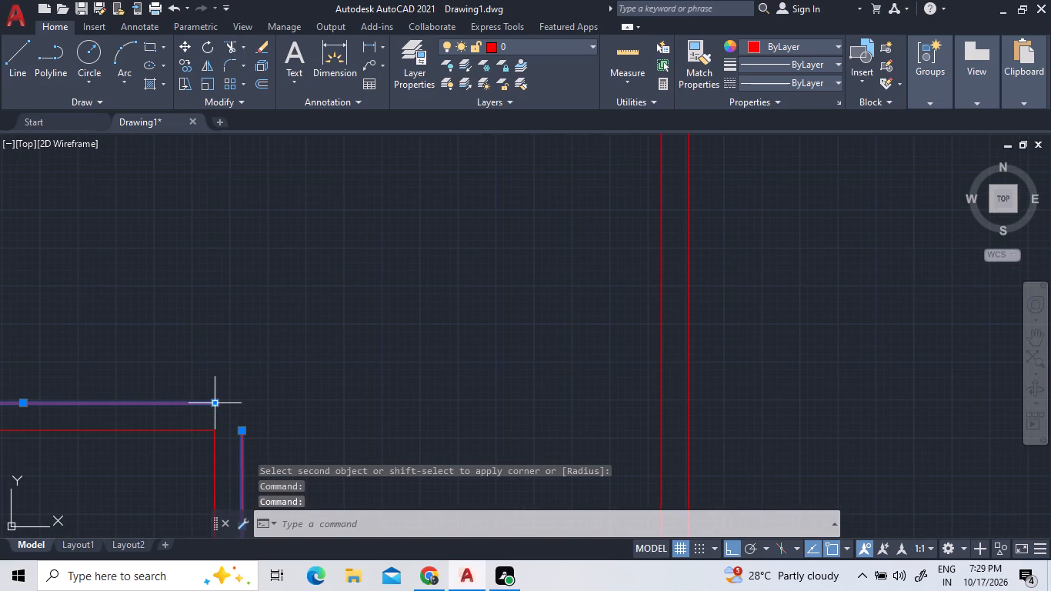
left_click(211, 402)
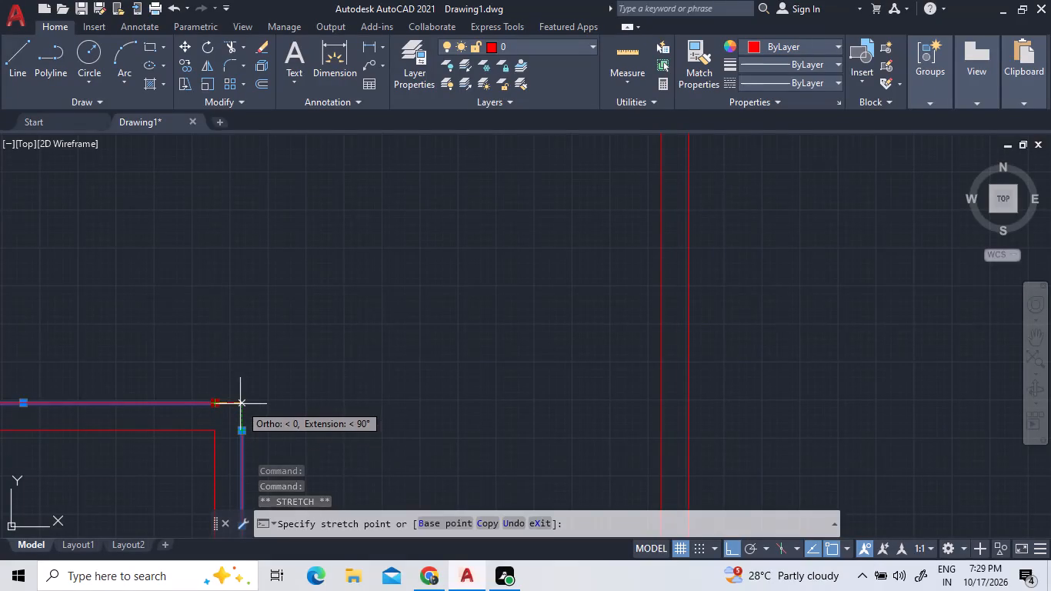
left_click(240, 404)
left_click(238, 429)
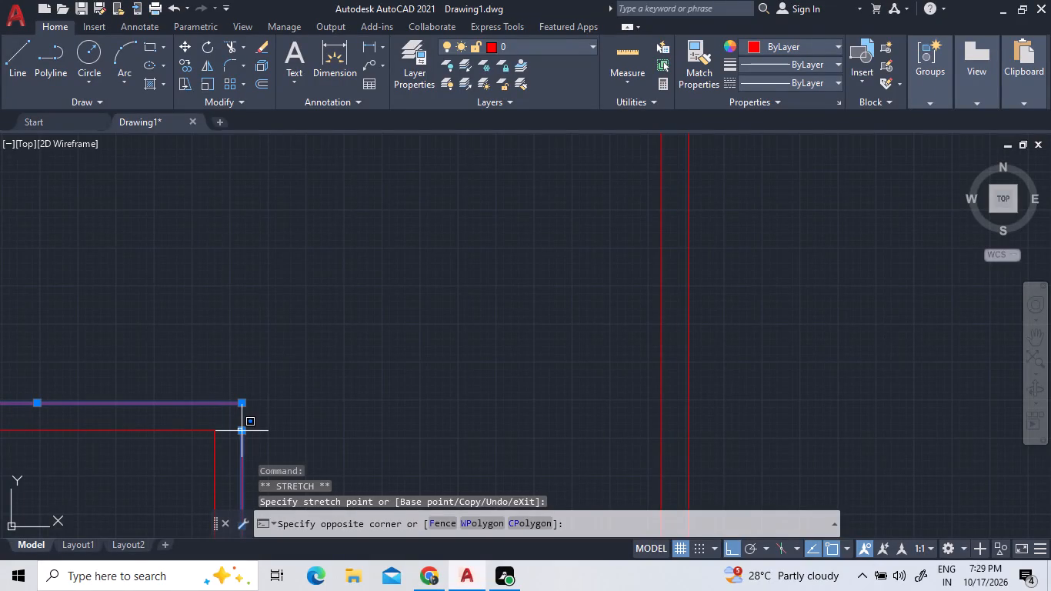
double_click(244, 429)
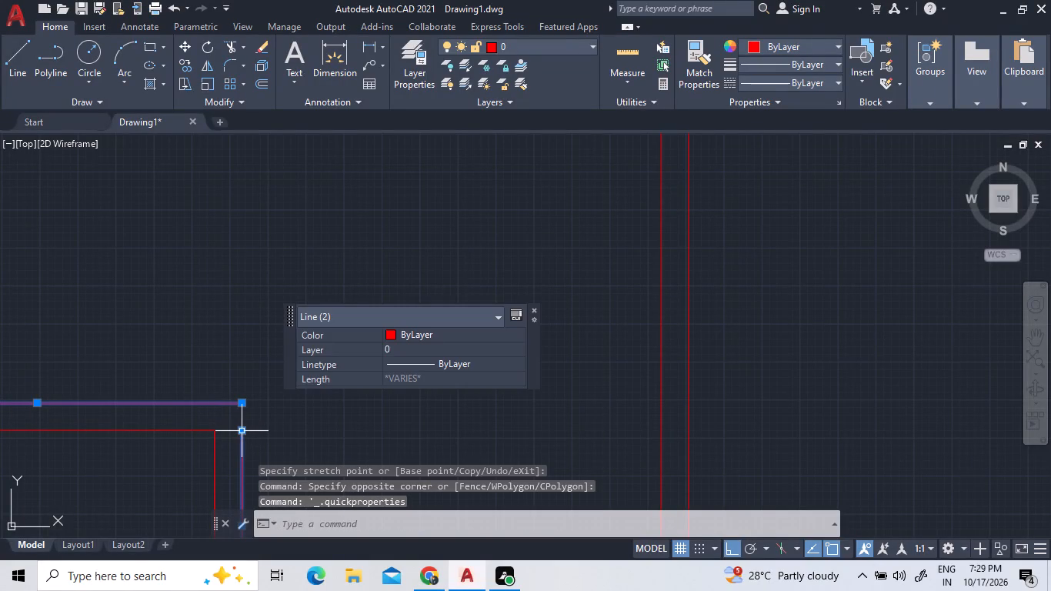
left_click(244, 429)
left_click(245, 403)
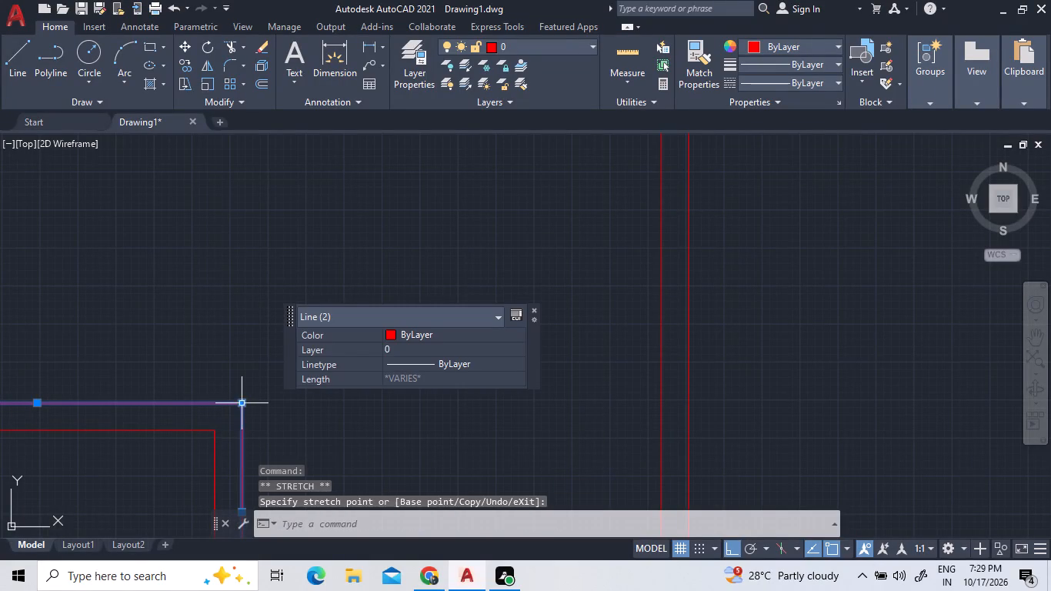
scroll(265, 292, "down", 1)
right_click(272, 285)
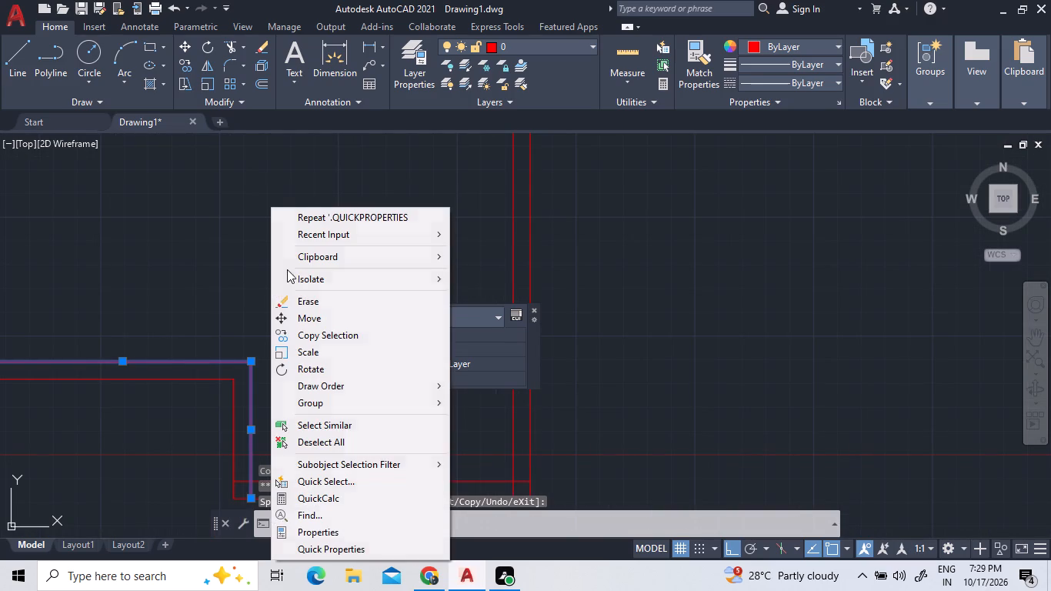
left_click(175, 282)
left_click(365, 262)
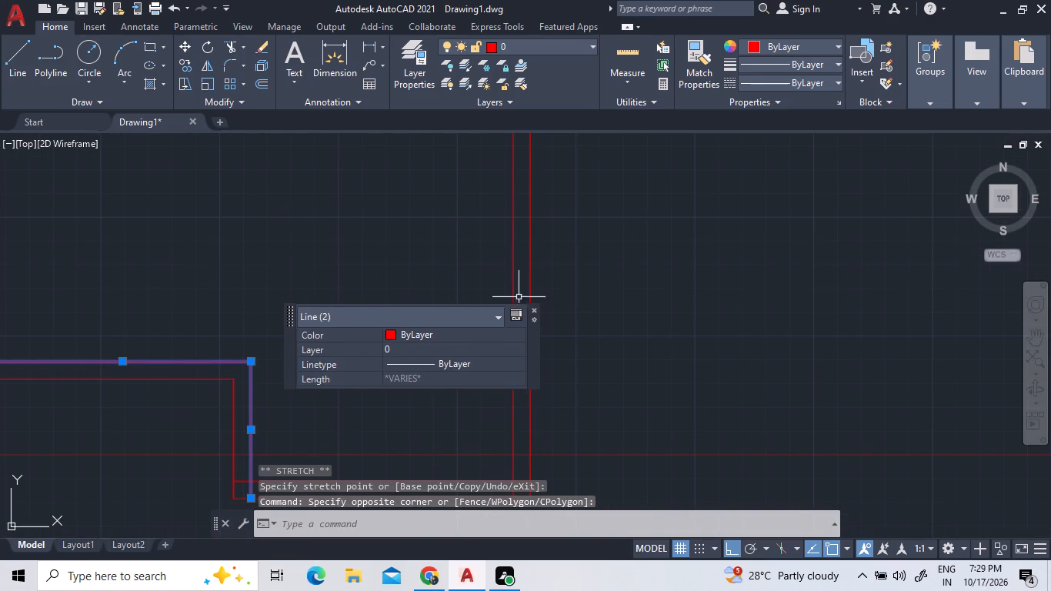
left_click(536, 312)
scroll(424, 299, "down", 2)
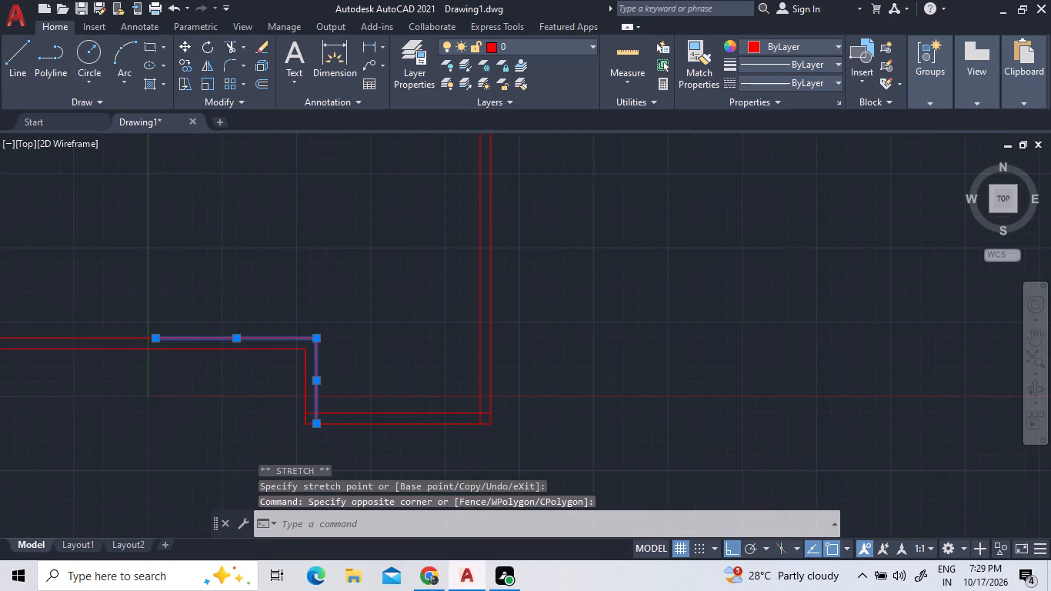
Trim the inner wall lines' overhanging ends at the plan's bottom-left corner so they meet cleanly.
key("Escape")
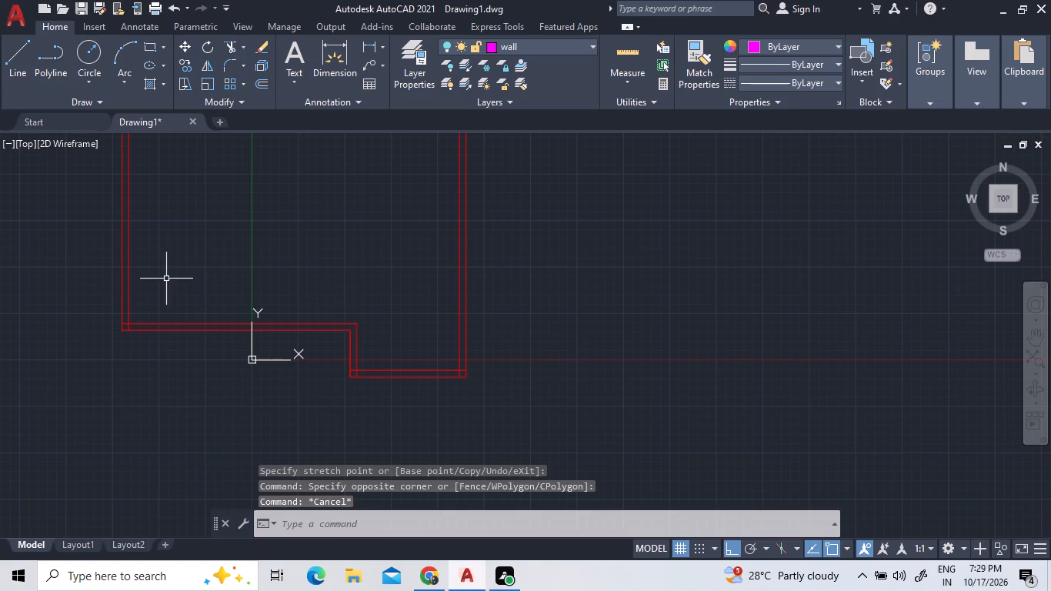
scroll(166, 279, "up", 2)
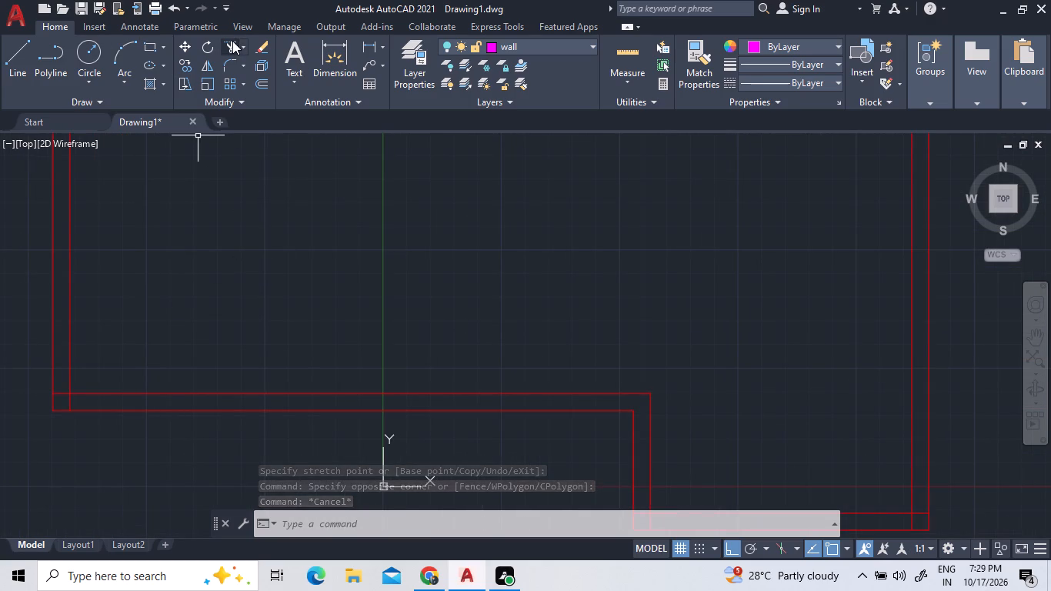
left_click(232, 41)
double_click(67, 396)
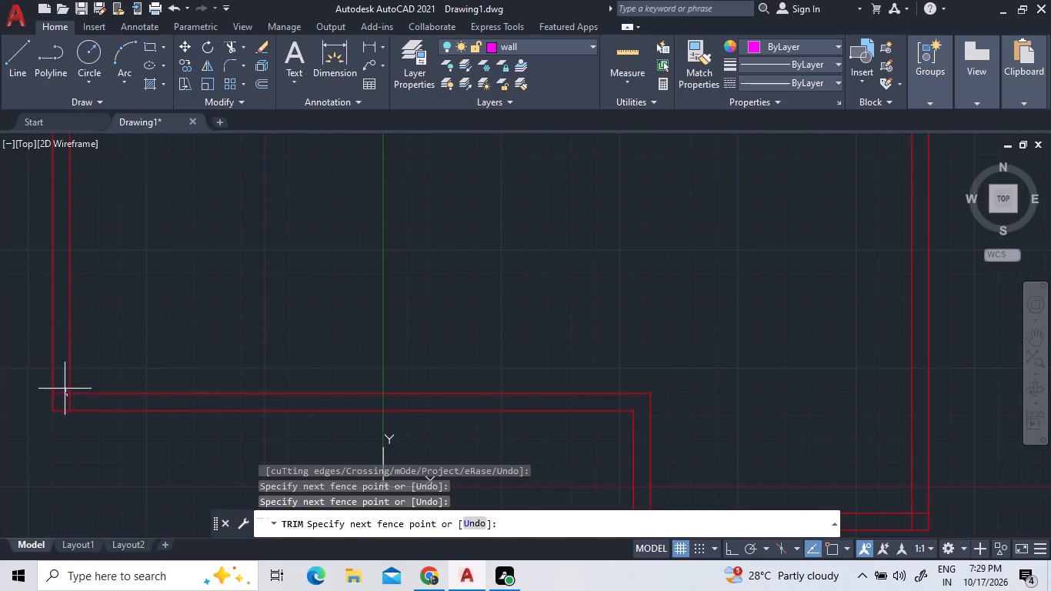
double_click(64, 387)
double_click(65, 396)
double_click(80, 400)
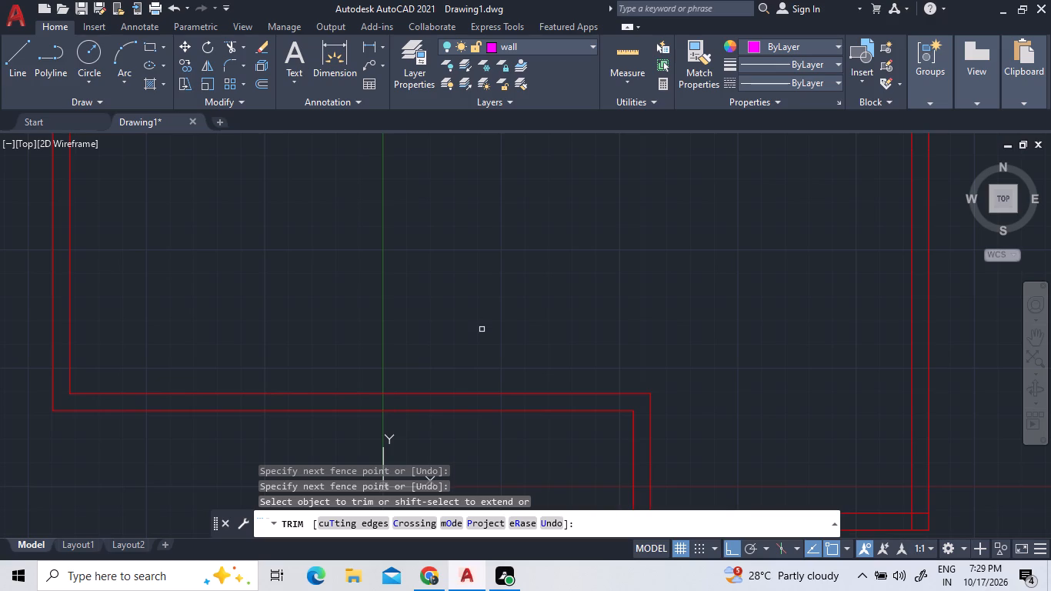
Trim the inner wall lines' overhanging ends at both corners of the lowest bottom wall, beside the jog and at the right.
scroll(670, 362, "down", 1)
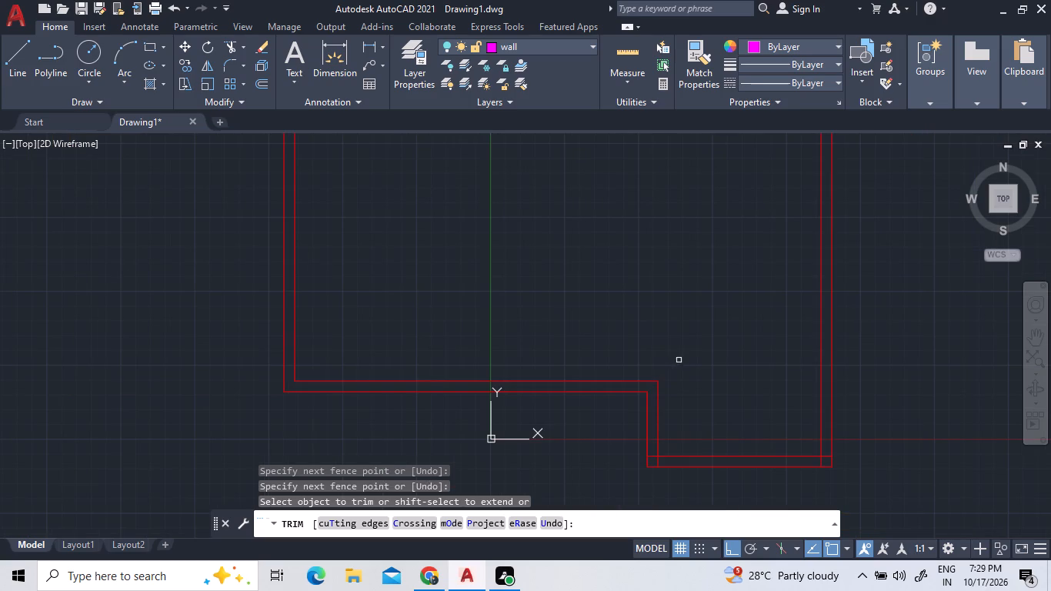
scroll(832, 459, "up", 3)
left_click(800, 465)
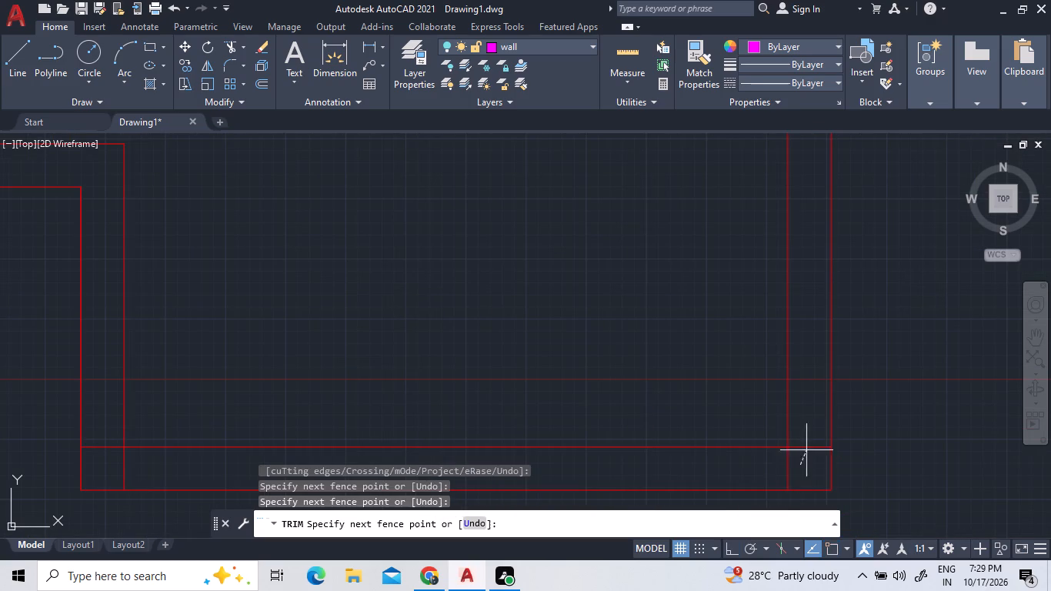
left_click(805, 435)
left_click(790, 466)
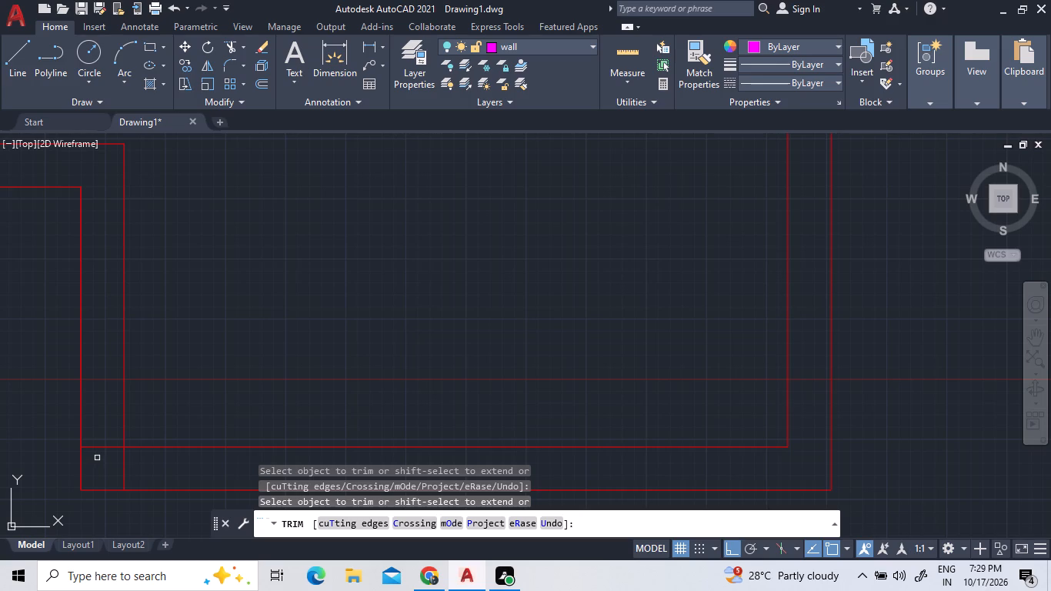
left_click(101, 447)
double_click(122, 462)
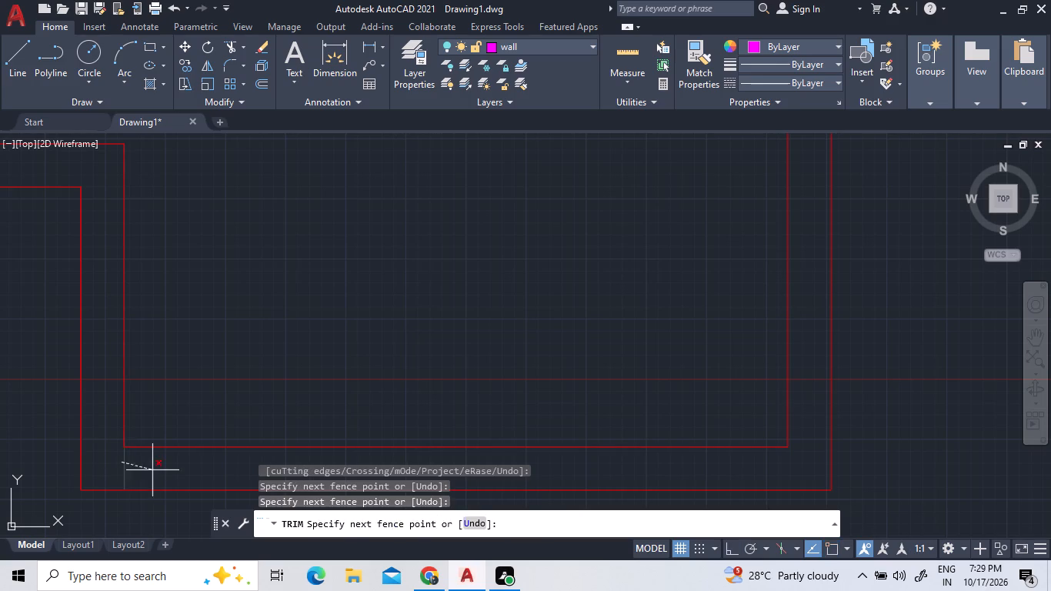
double_click(152, 470)
Trim the inner wall lines' overhanging ends at the plan's top-right corner.
scroll(183, 496, "down", 4)
scroll(199, 394, "down", 3)
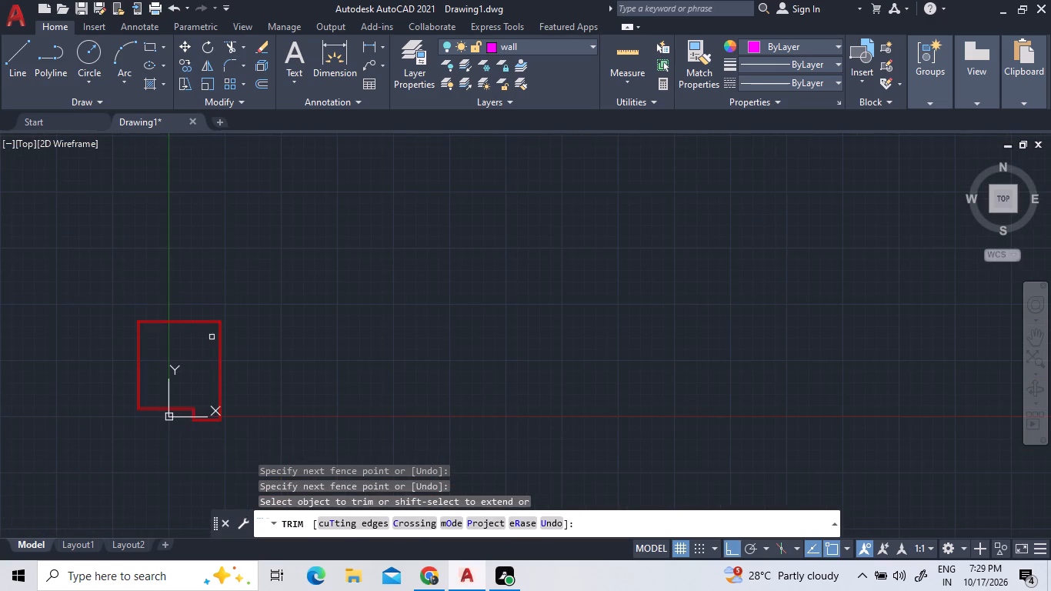
scroll(218, 305, "up", 3)
scroll(211, 383, "up", 6)
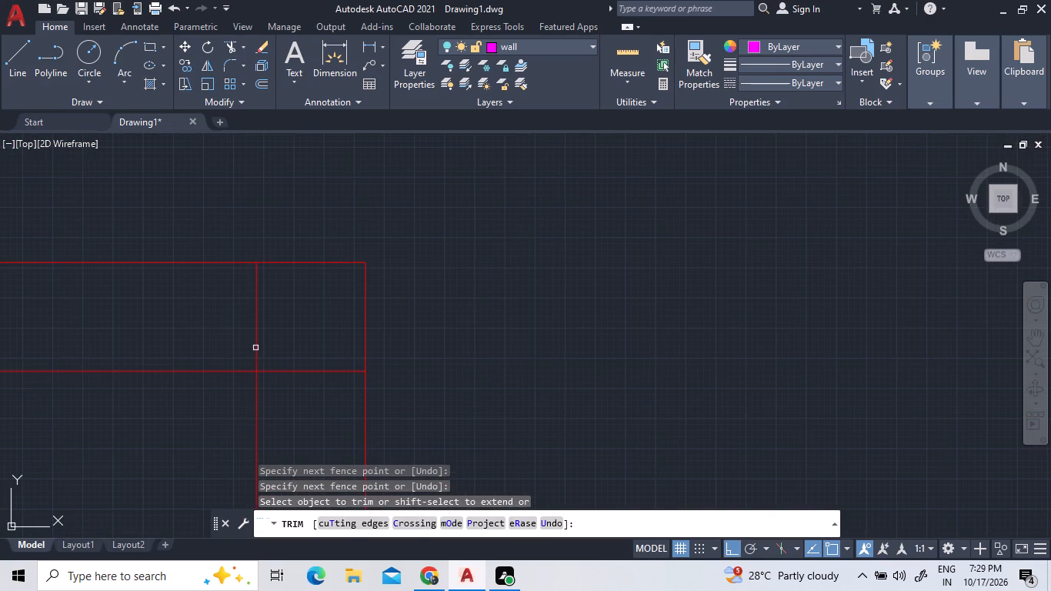
left_click(255, 348)
left_click(282, 374)
triple_click(282, 360)
scroll(317, 395, "down", 3)
left_click(321, 395)
Trim the inner wall lines' overhanging ends at the plan's top-left corner and end the trim.
scroll(313, 386, "down", 3)
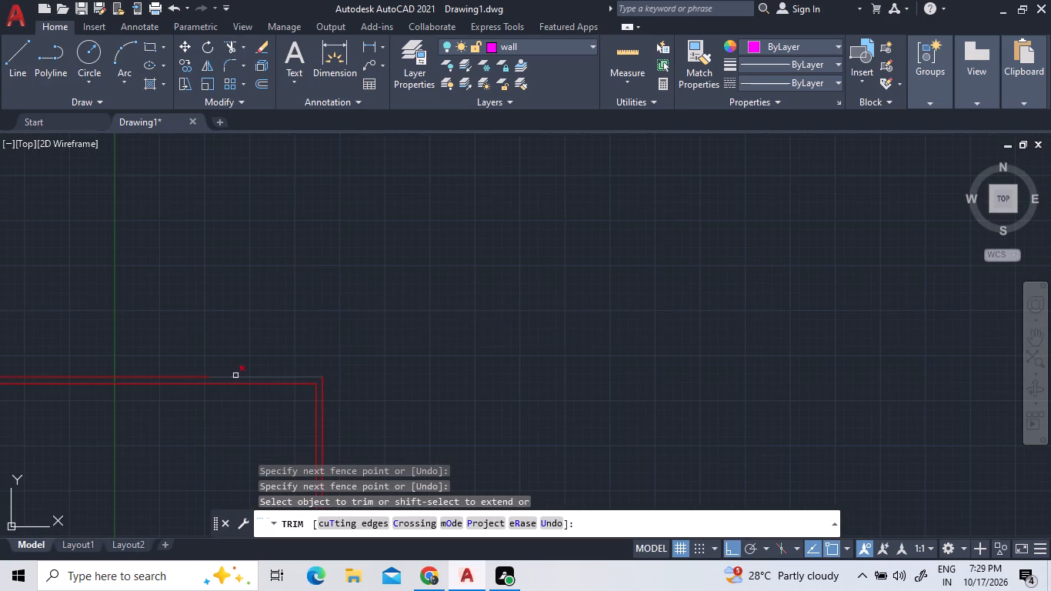
scroll(125, 382, "down", 3)
scroll(86, 389, "up", 7)
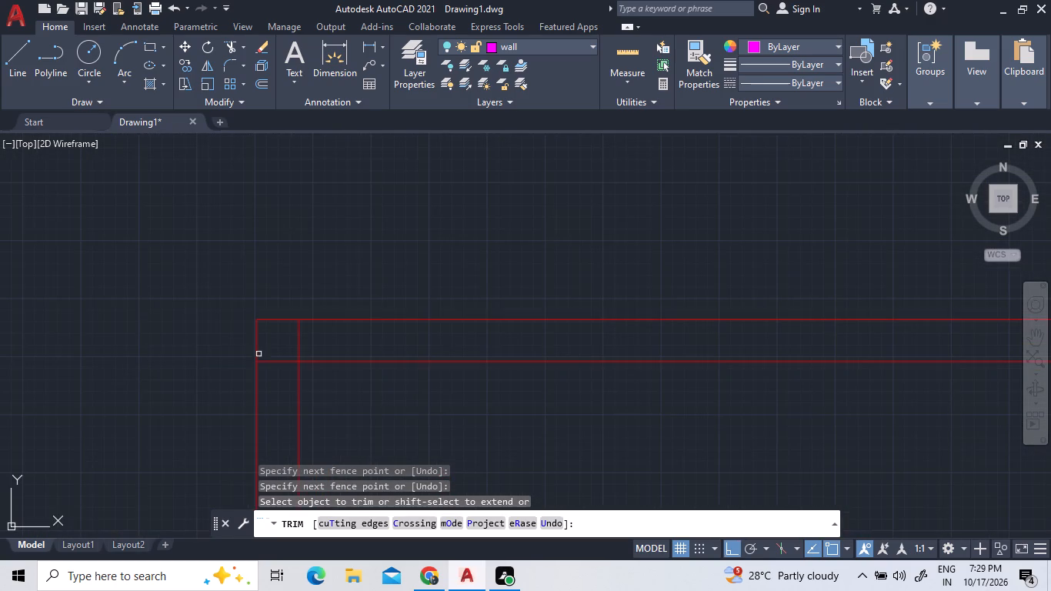
scroll(271, 356, "up", 2)
left_click(271, 370)
double_click(260, 389)
double_click(314, 353)
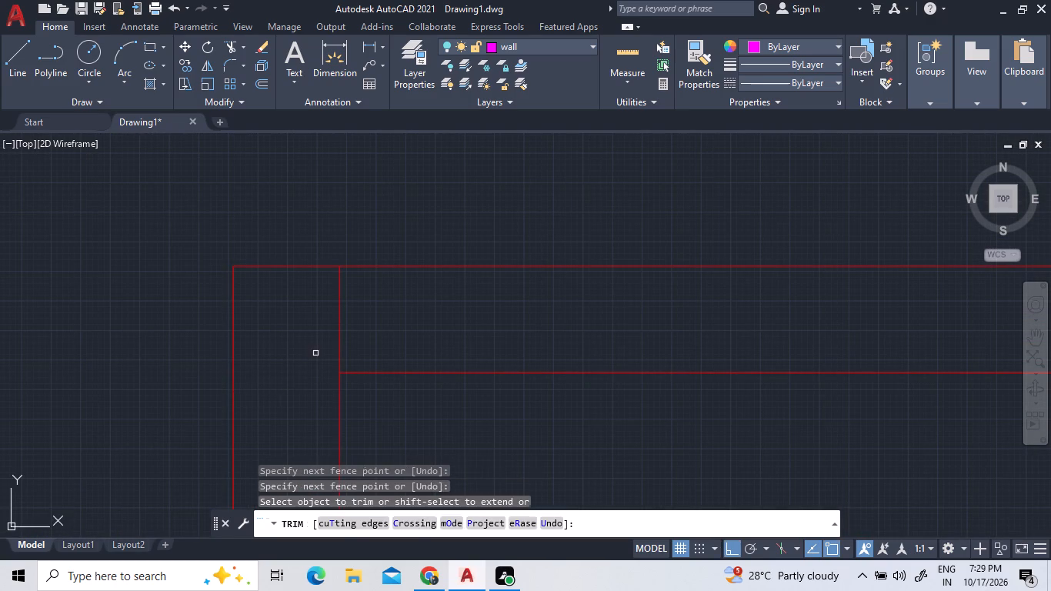
left_click(385, 327)
triple_click(342, 325)
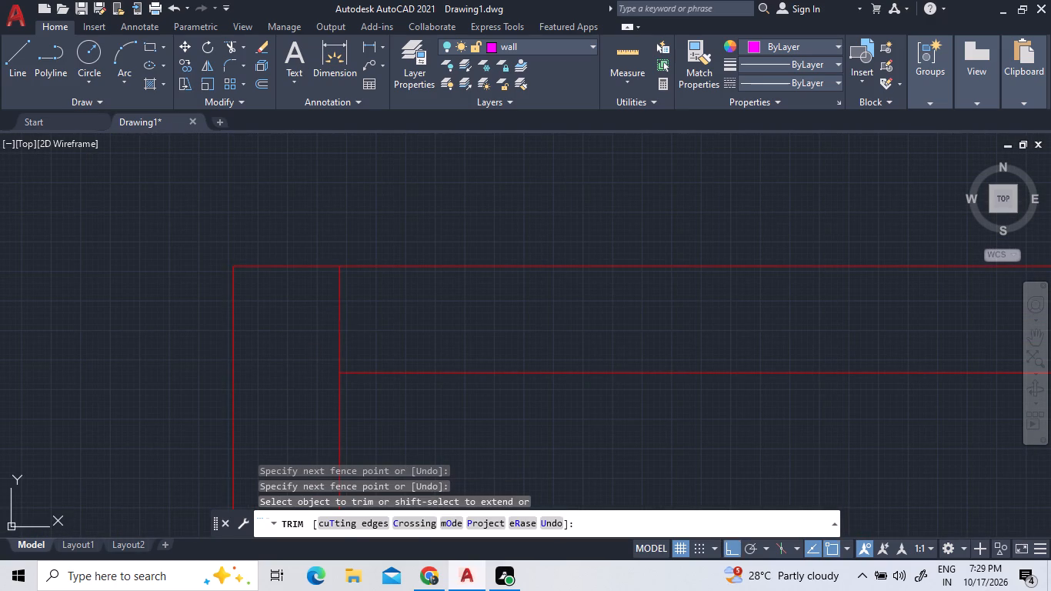
left_click(337, 323)
scroll(336, 324, "down", 6)
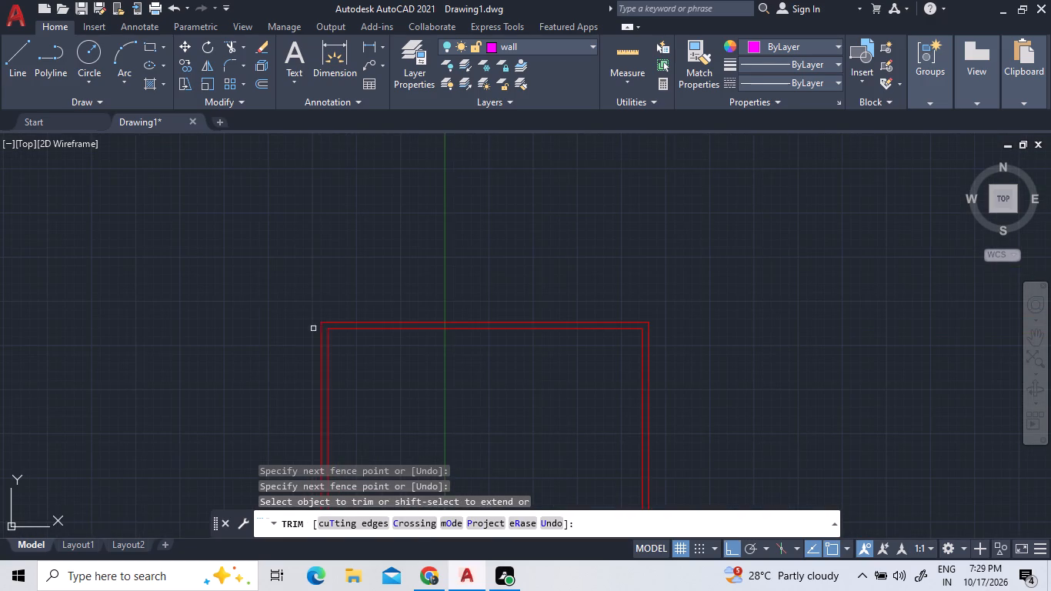
scroll(437, 266, "down", 2)
scroll(513, 389, "up", 1)
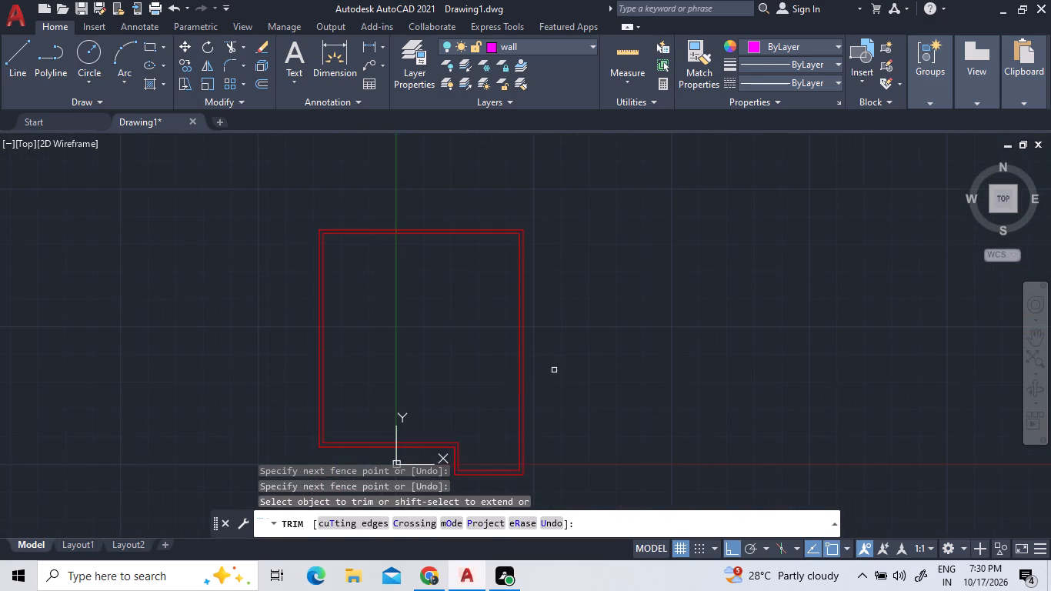
right_click(568, 370)
left_click(619, 165)
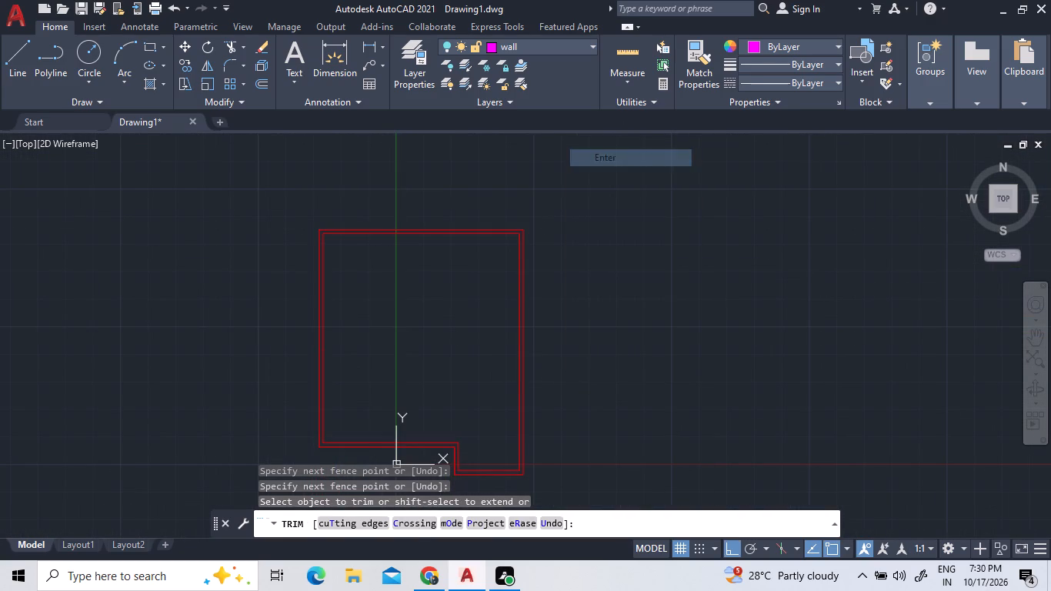
scroll(462, 335, "up", 3)
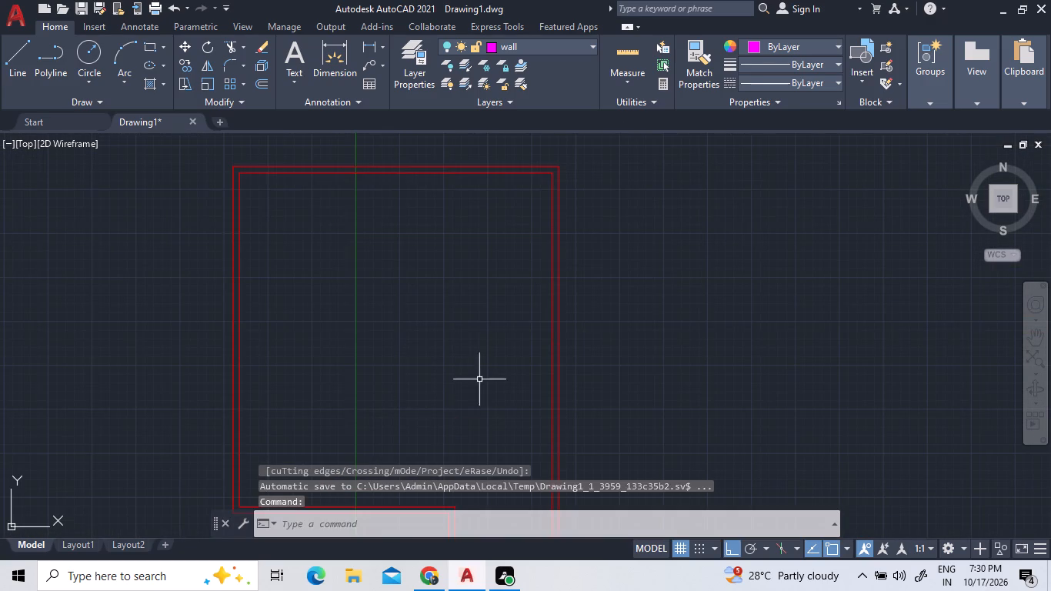
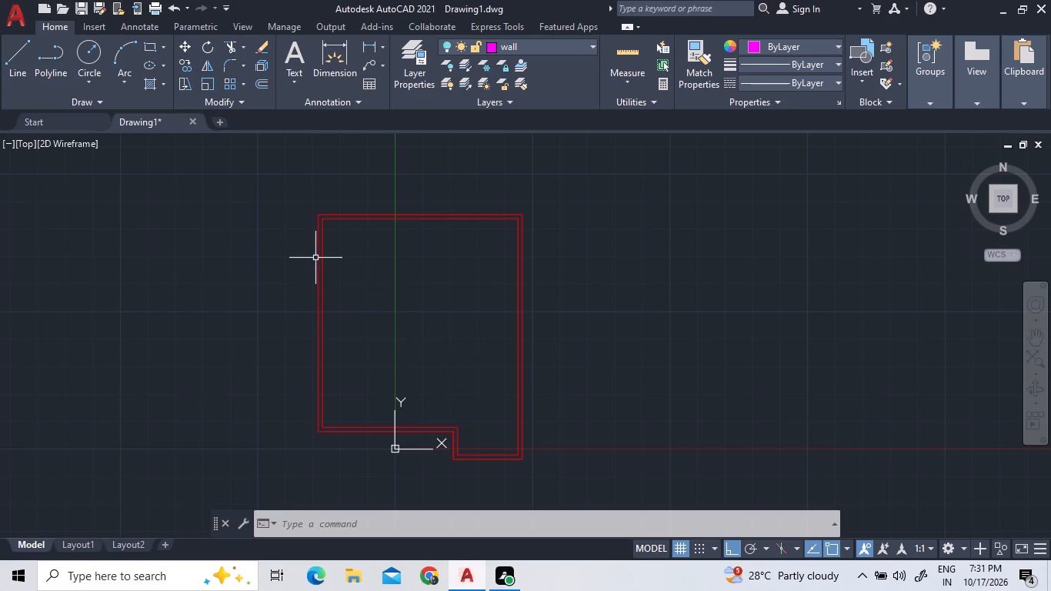
Measure the clear width between the plan's left and right inner wall lines.
scroll(329, 218, "up", 2)
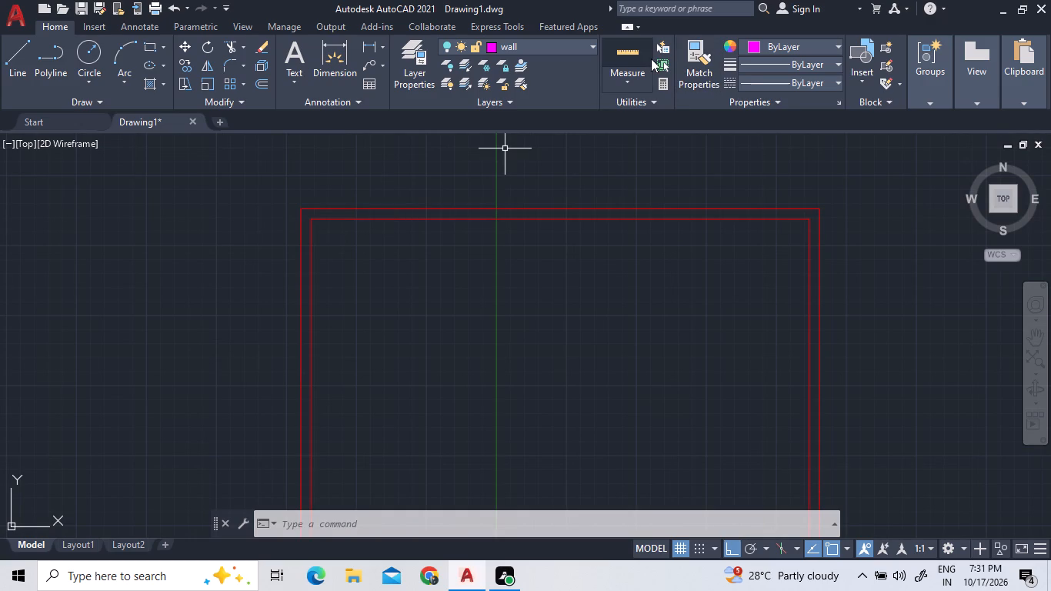
left_click(647, 58)
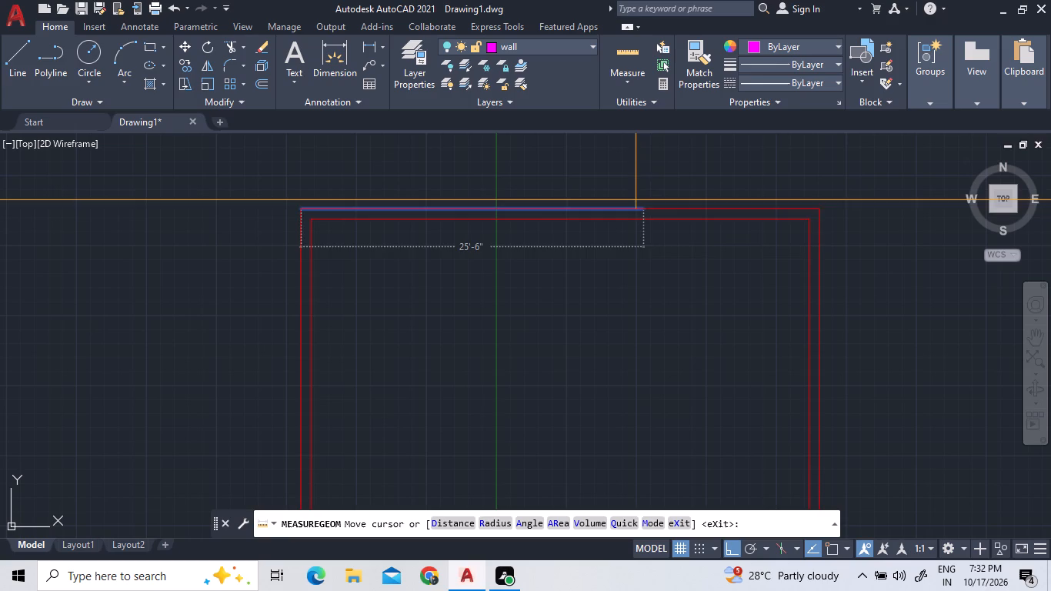
right_click(576, 302)
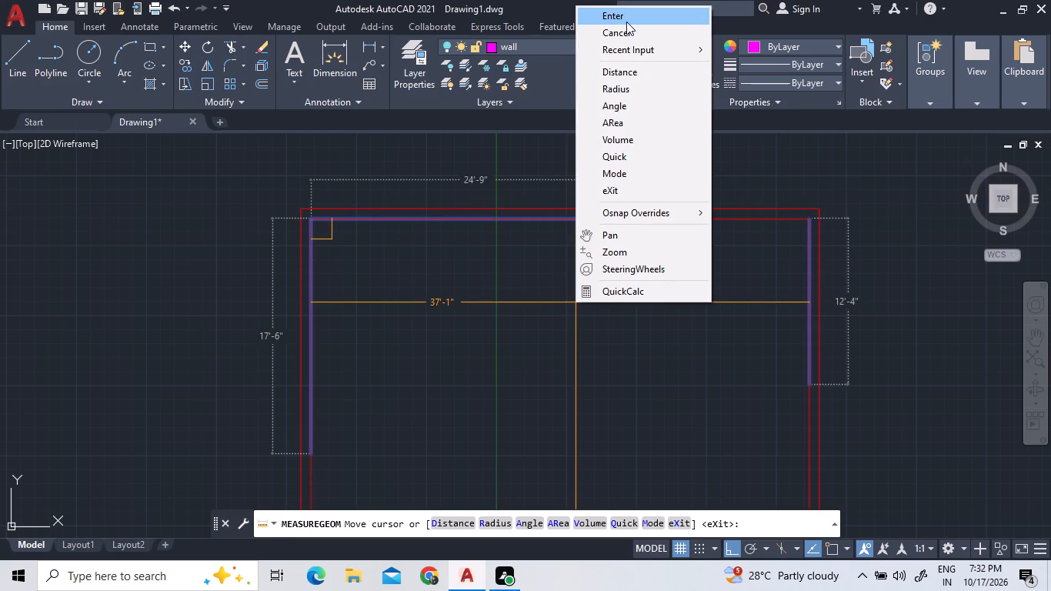
left_click(626, 22)
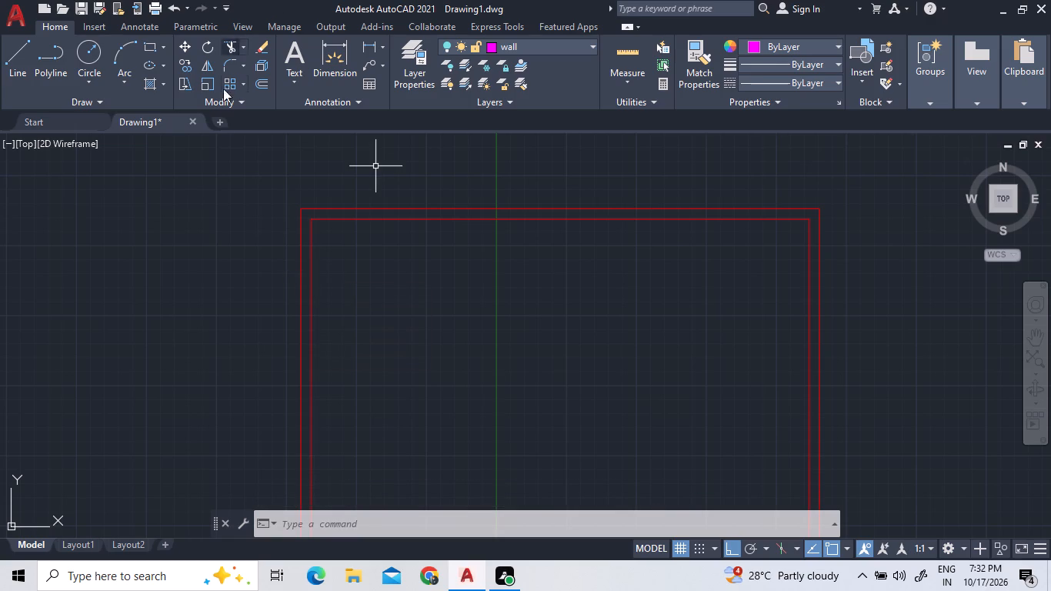
Offset the upper left inner wall line 14'4" into the plan to place the first vertical partition line.
left_click(259, 85)
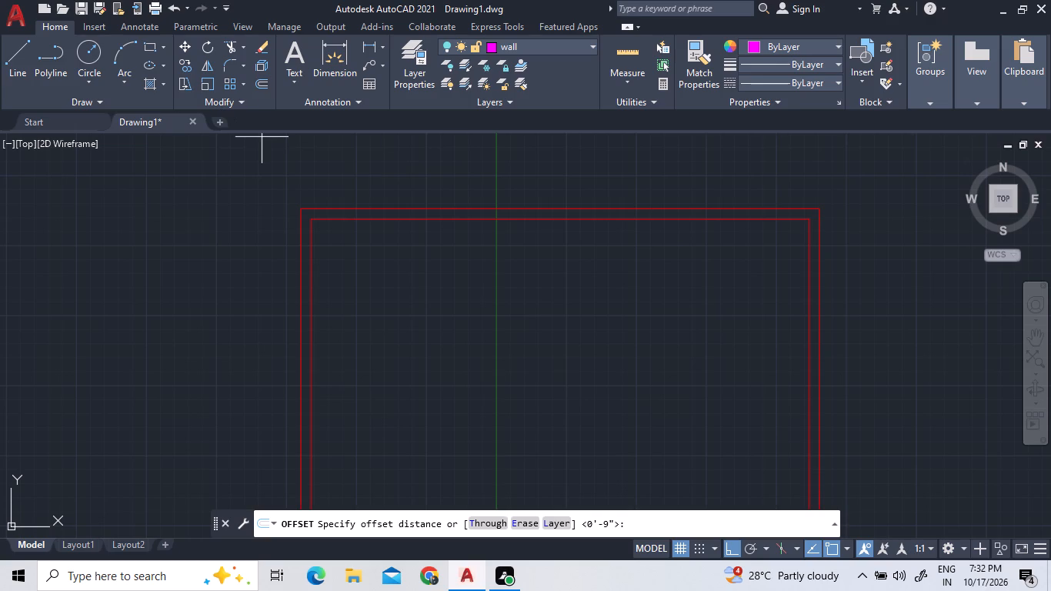
type("14")
key("apostrophe")
type("4\"")
key("Return")
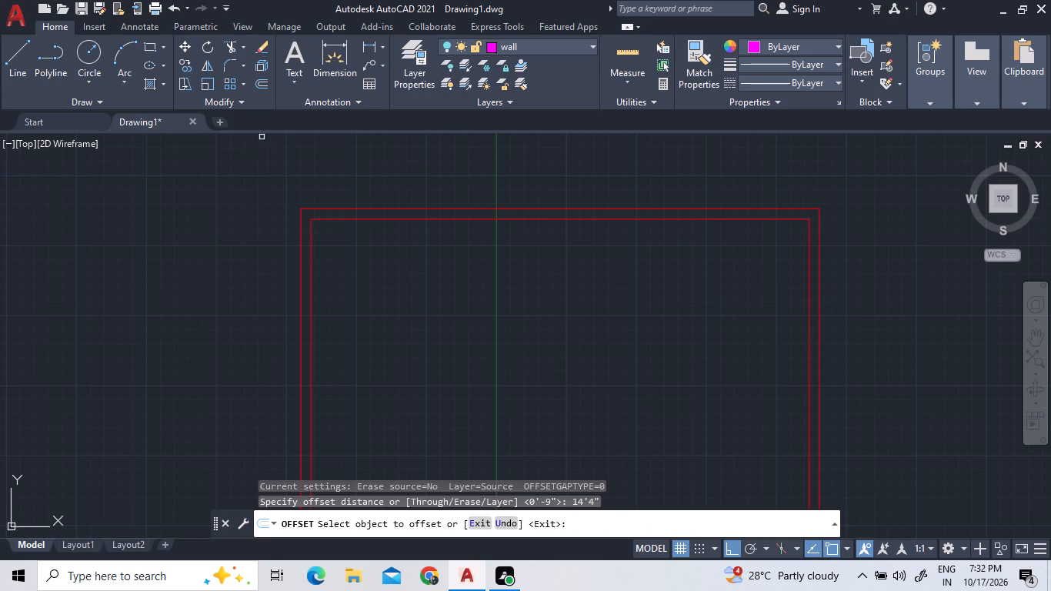
left_click(312, 255)
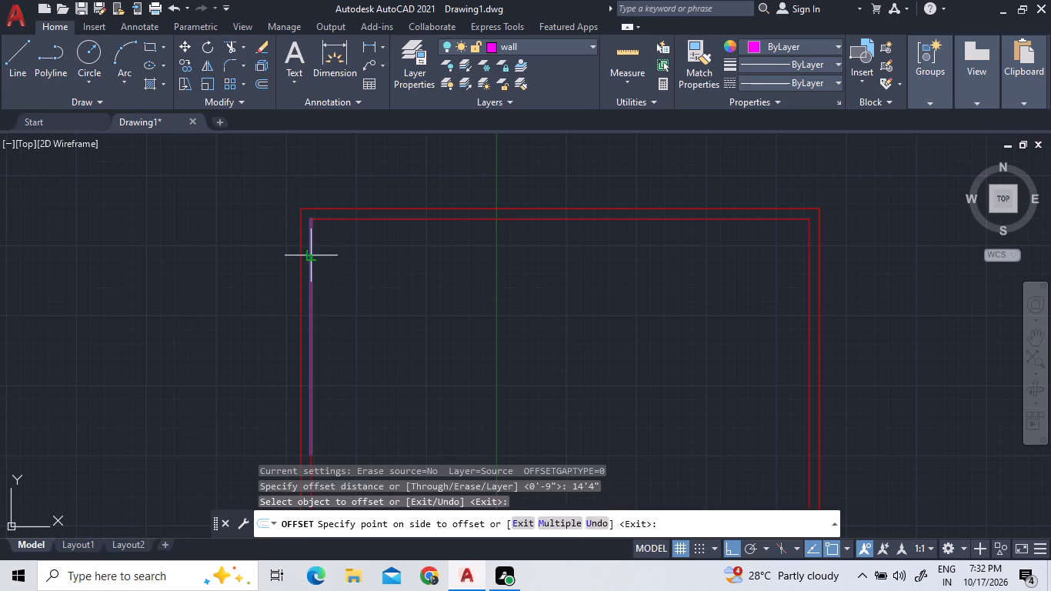
left_click(351, 279)
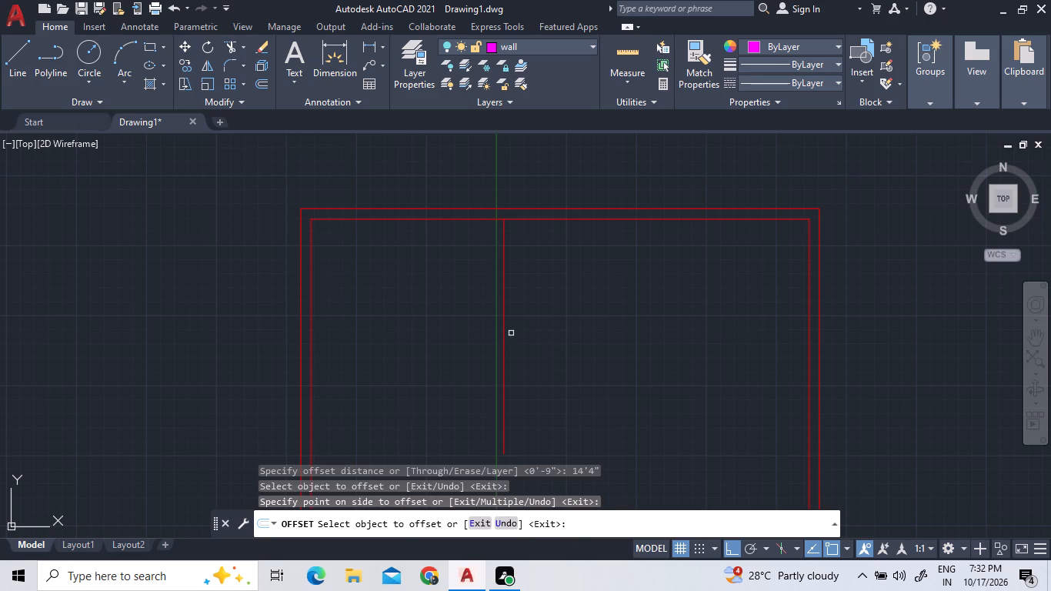
Offset the new vertical partition line 5" to its right to give the partition its thickness.
left_click(262, 81)
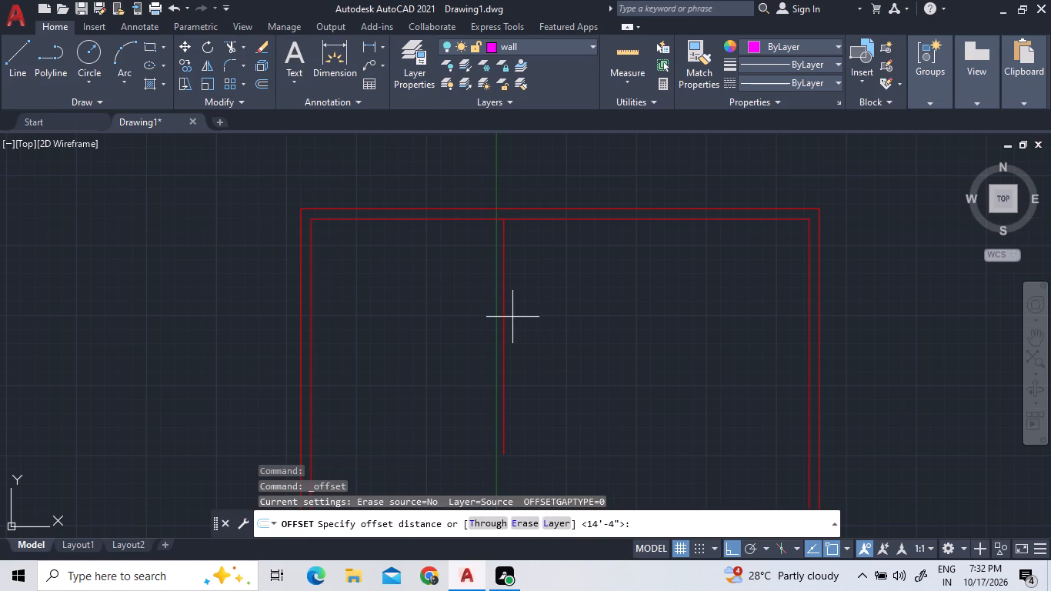
key("9")
key("BackSpace")
key("5")
key("ctrl+shift+super+F22")
key("shift+quotedbl")
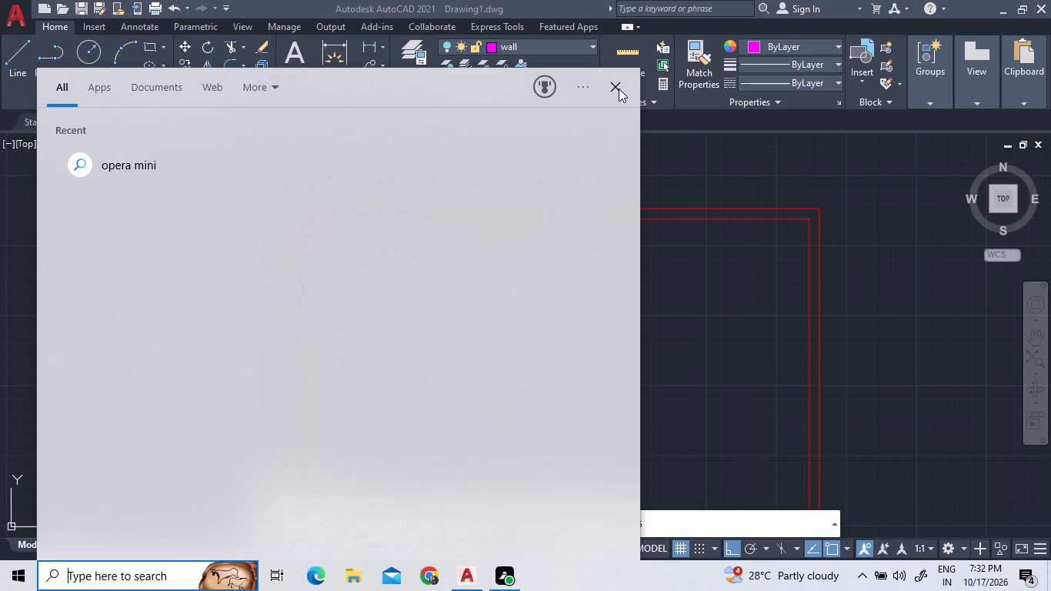
left_click(619, 88)
key("shift+quotedbl")
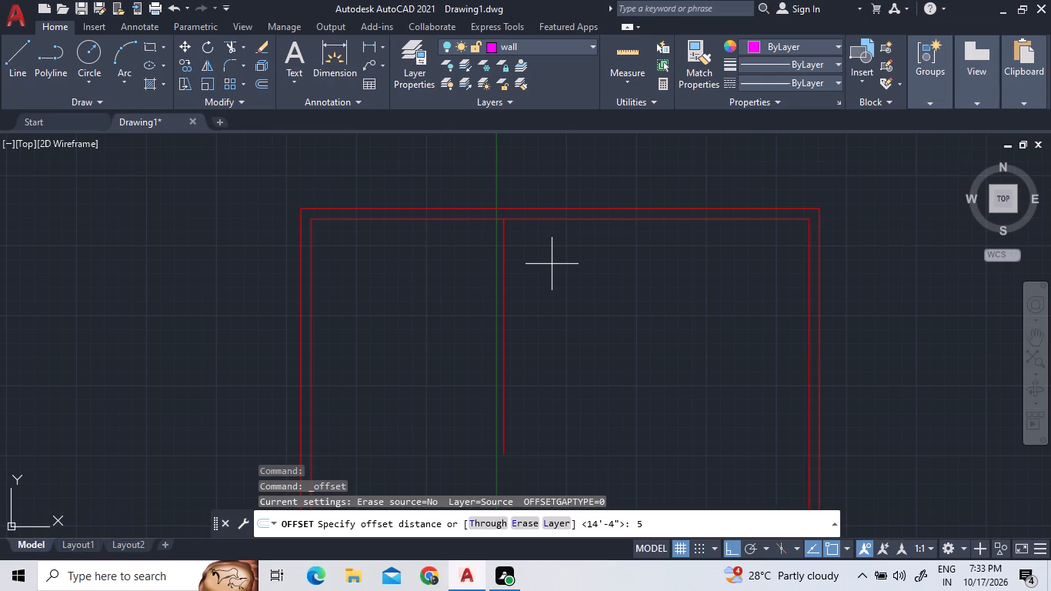
key("Return")
left_click(502, 274)
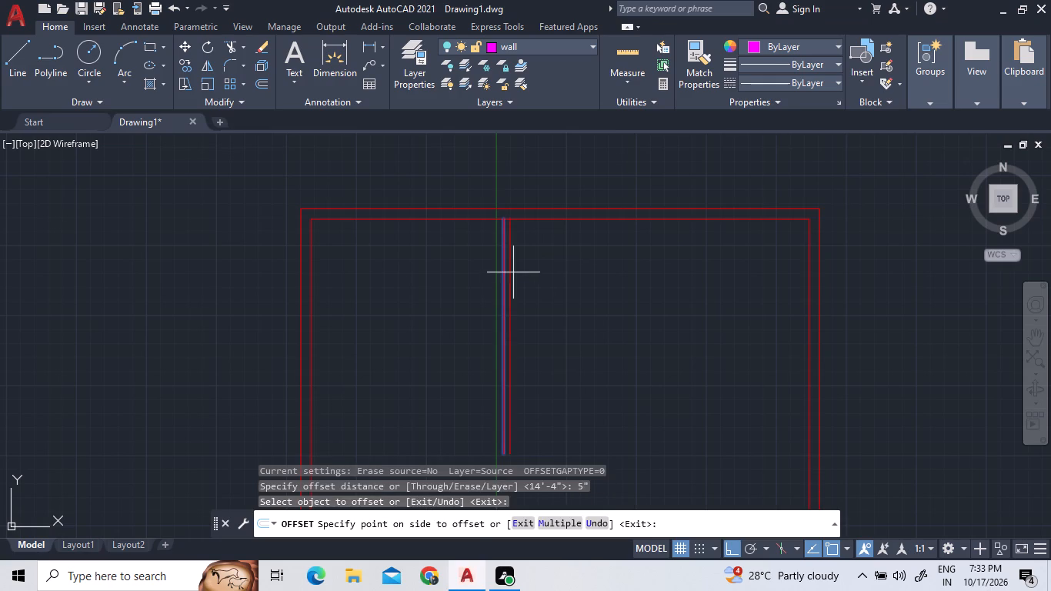
double_click(520, 272)
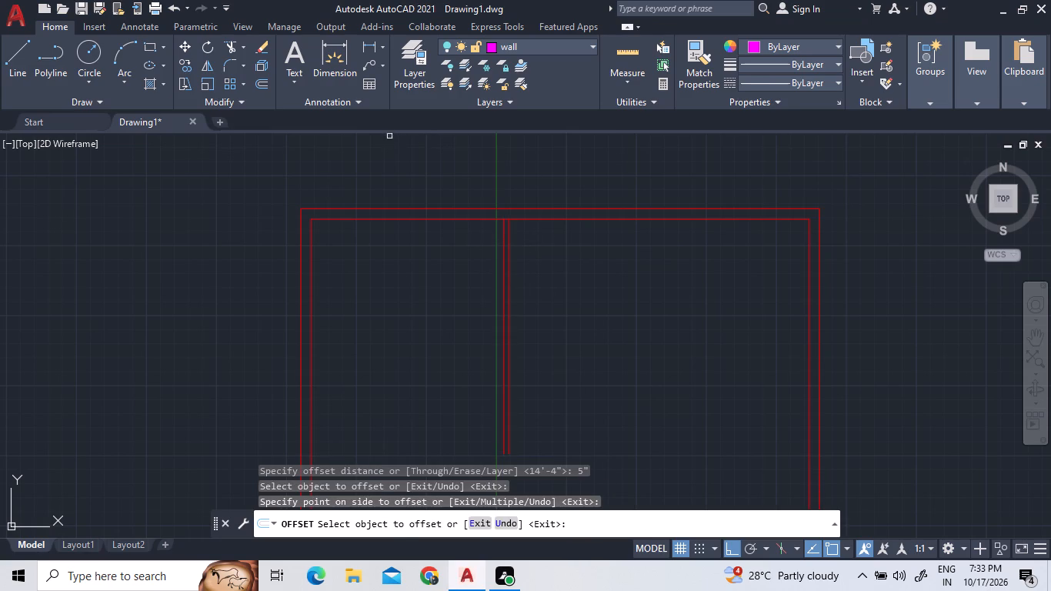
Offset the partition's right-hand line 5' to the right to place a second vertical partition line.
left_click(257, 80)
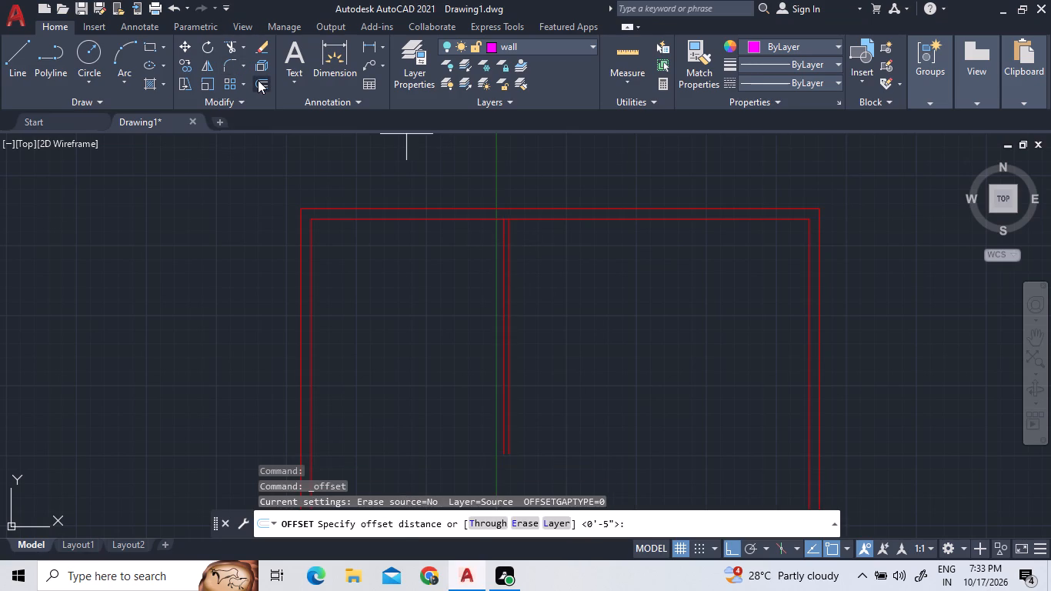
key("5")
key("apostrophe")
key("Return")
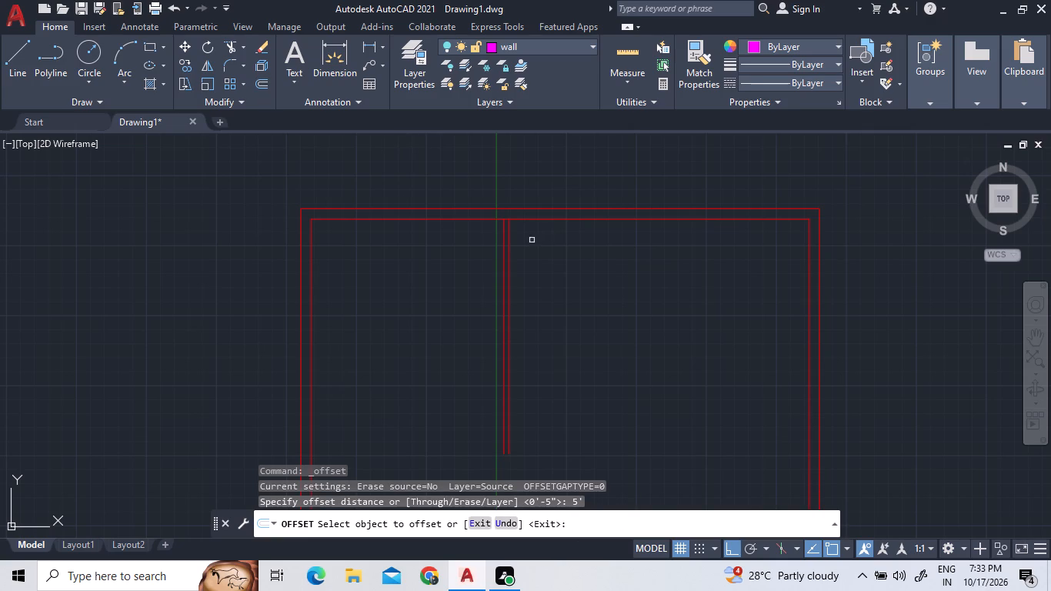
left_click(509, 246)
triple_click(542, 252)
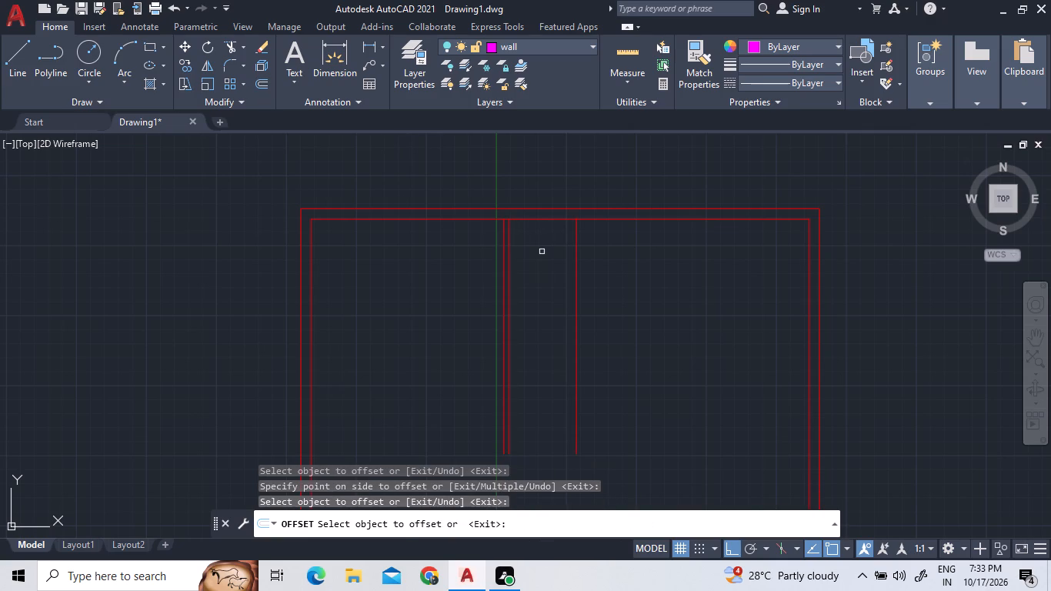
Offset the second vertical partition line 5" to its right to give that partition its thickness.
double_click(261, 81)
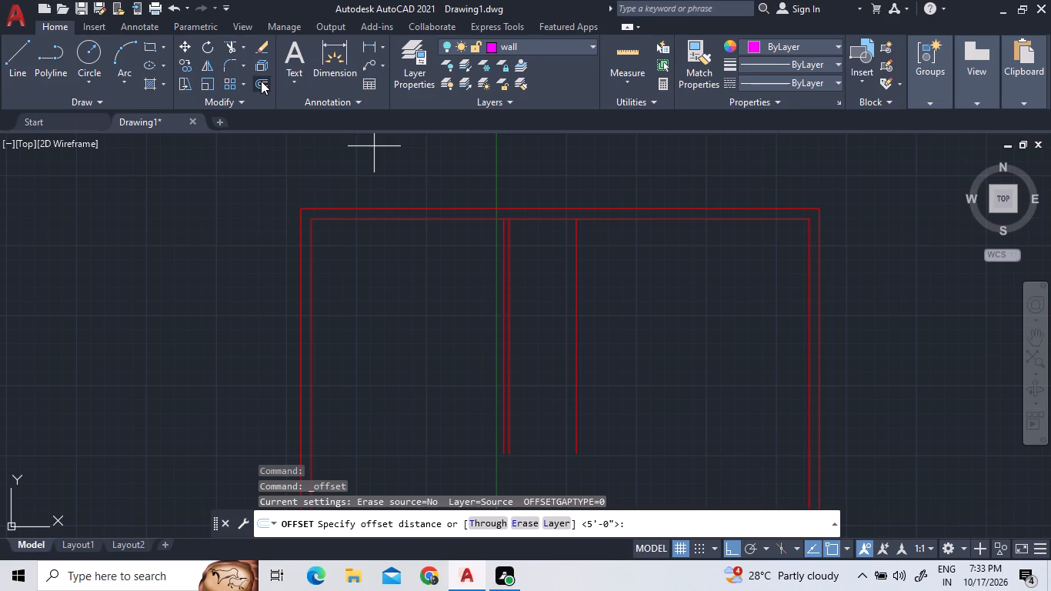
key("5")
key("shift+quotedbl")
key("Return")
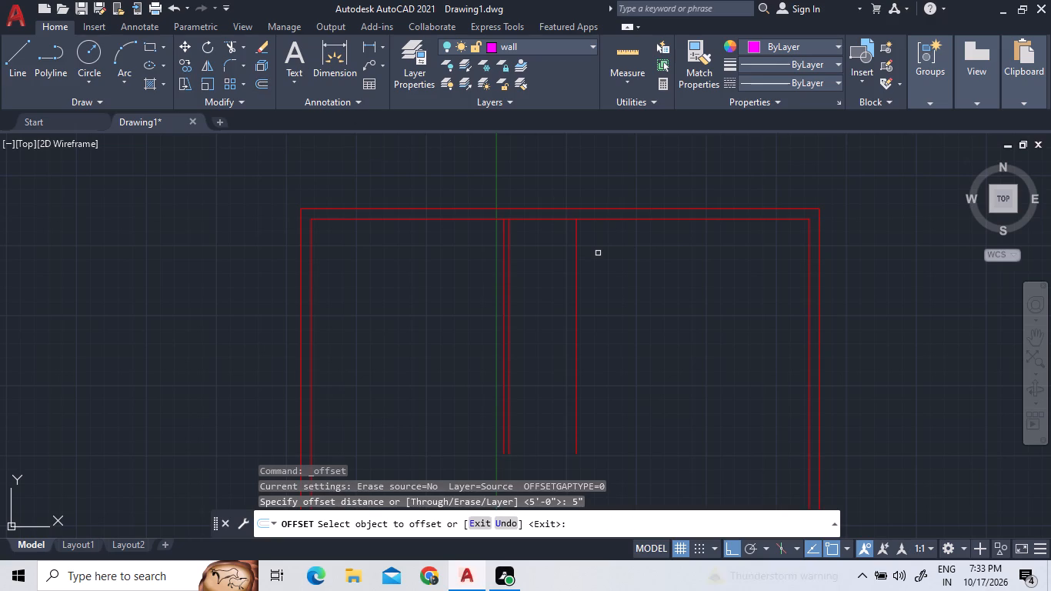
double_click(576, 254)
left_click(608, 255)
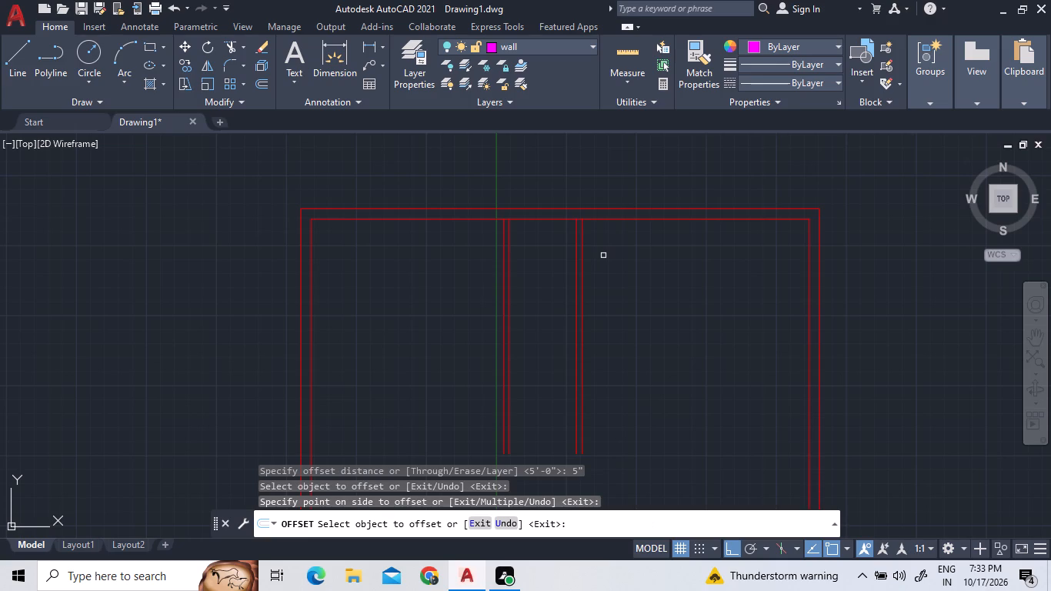
Measure the spaces around the two vertical partitions, including the gap between them and the distances to the outer walls.
left_click(638, 64)
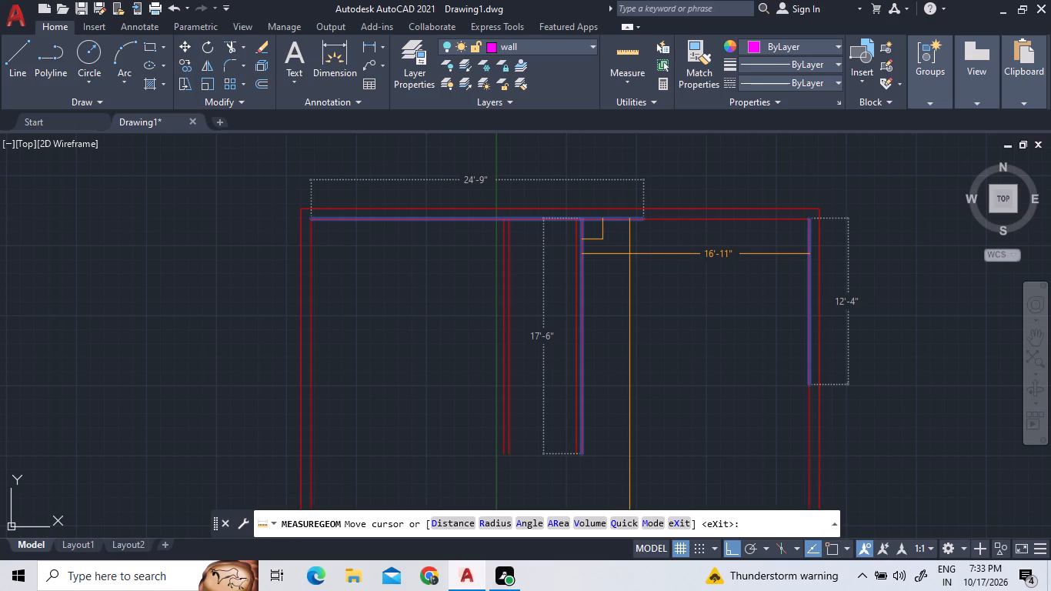
scroll(629, 254, "down", 2)
scroll(605, 338, "up", 2)
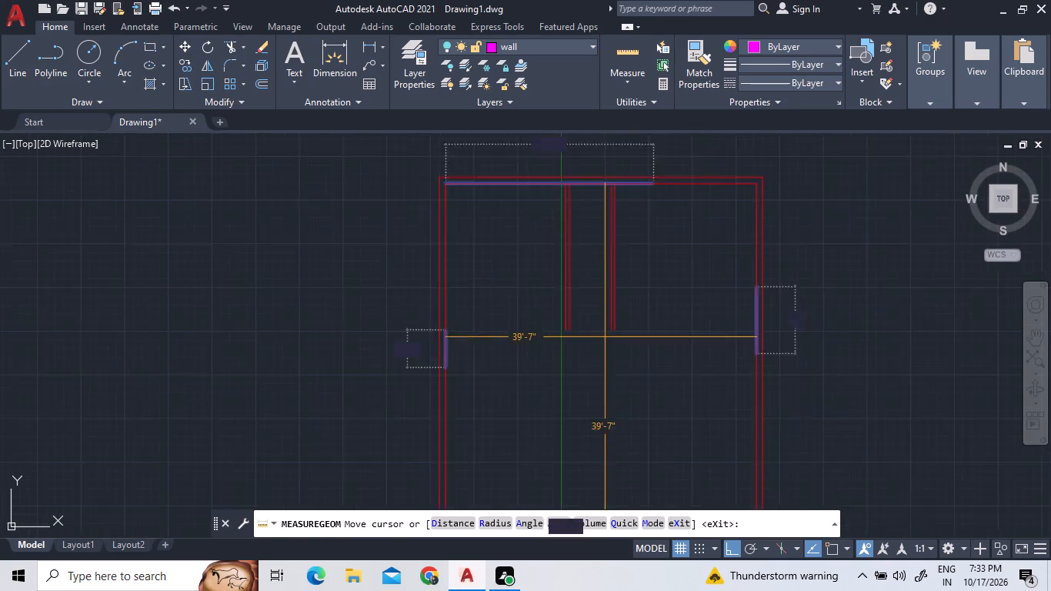
scroll(603, 339, "up", 1)
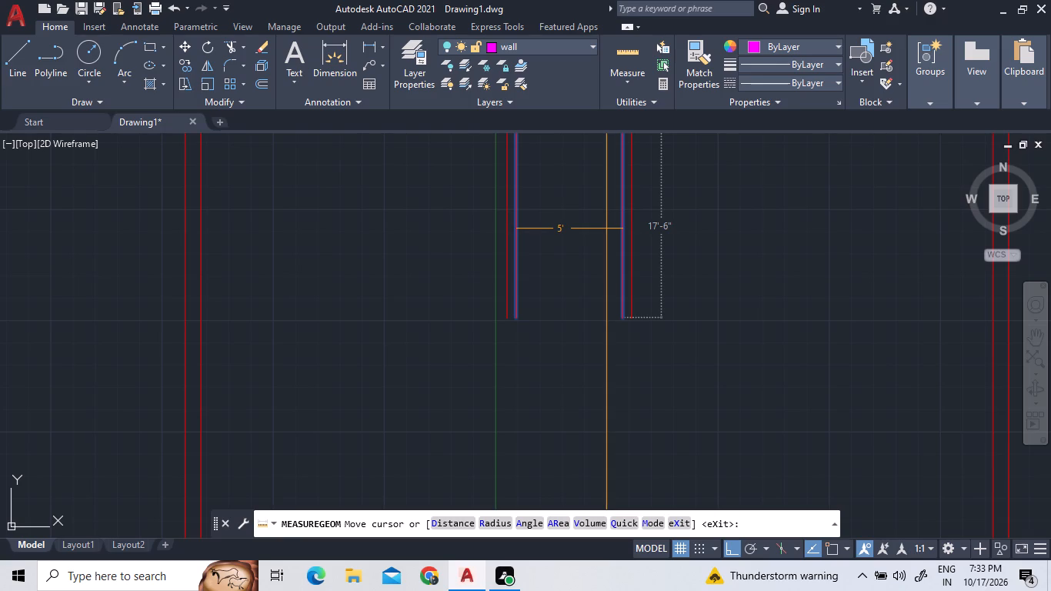
scroll(606, 231, "down", 2)
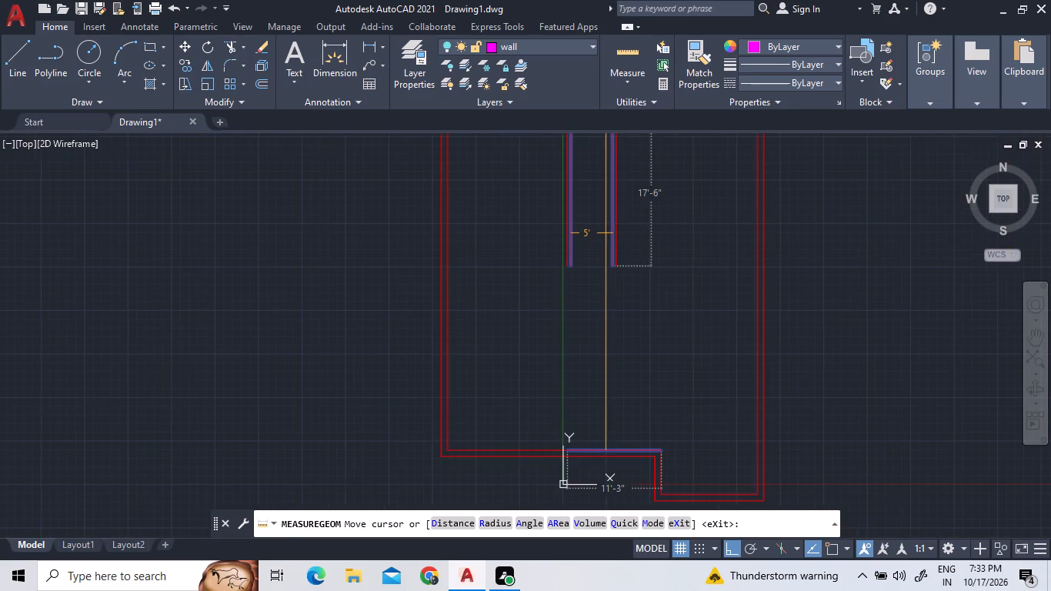
scroll(606, 233, "down", 1)
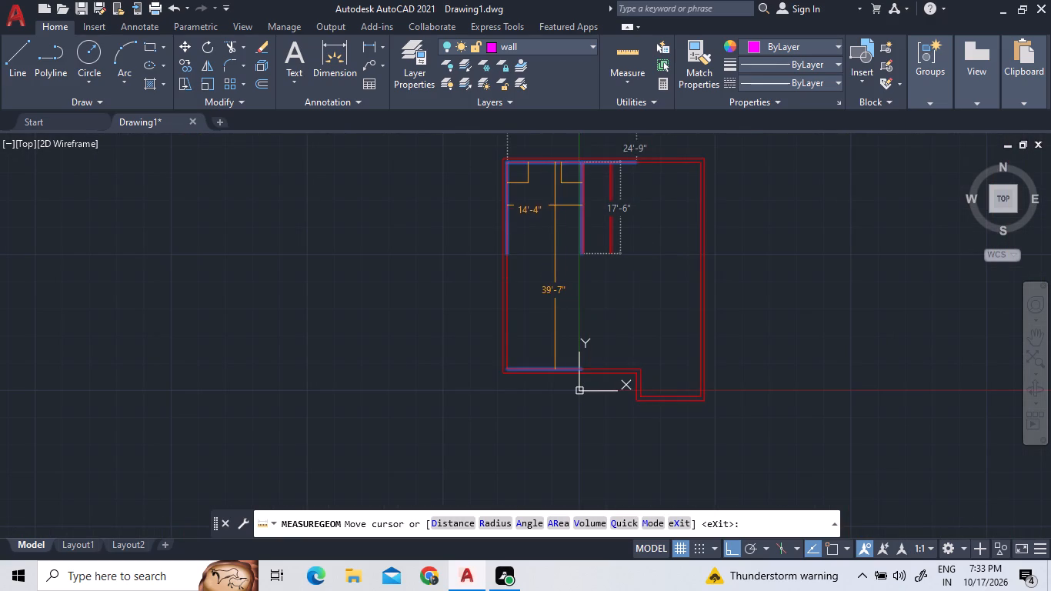
scroll(590, 152, "up", 4)
scroll(578, 183, "down", 3)
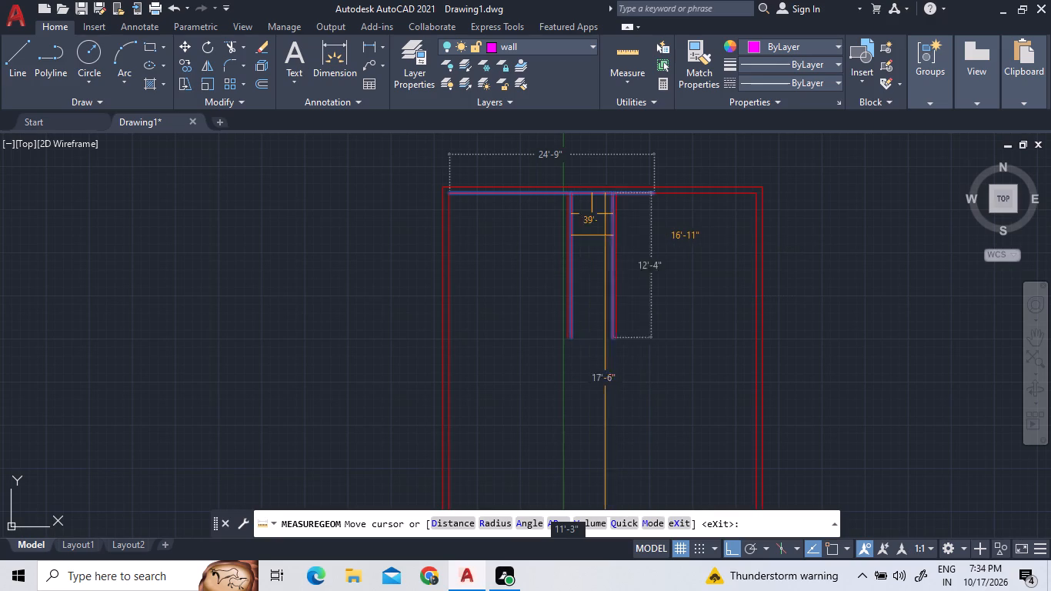
scroll(589, 234, "up", 2)
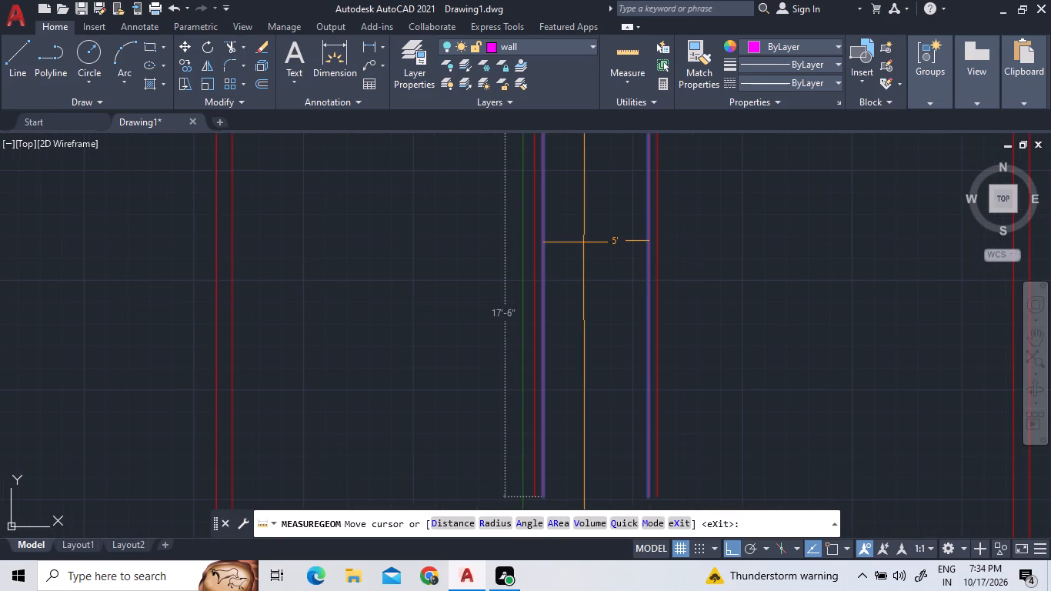
key("Escape")
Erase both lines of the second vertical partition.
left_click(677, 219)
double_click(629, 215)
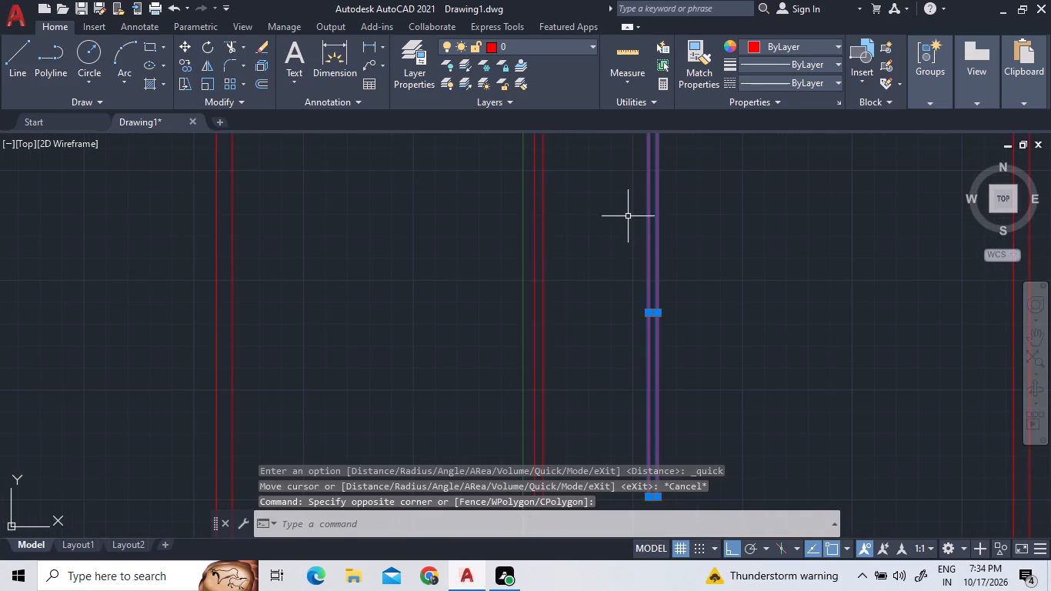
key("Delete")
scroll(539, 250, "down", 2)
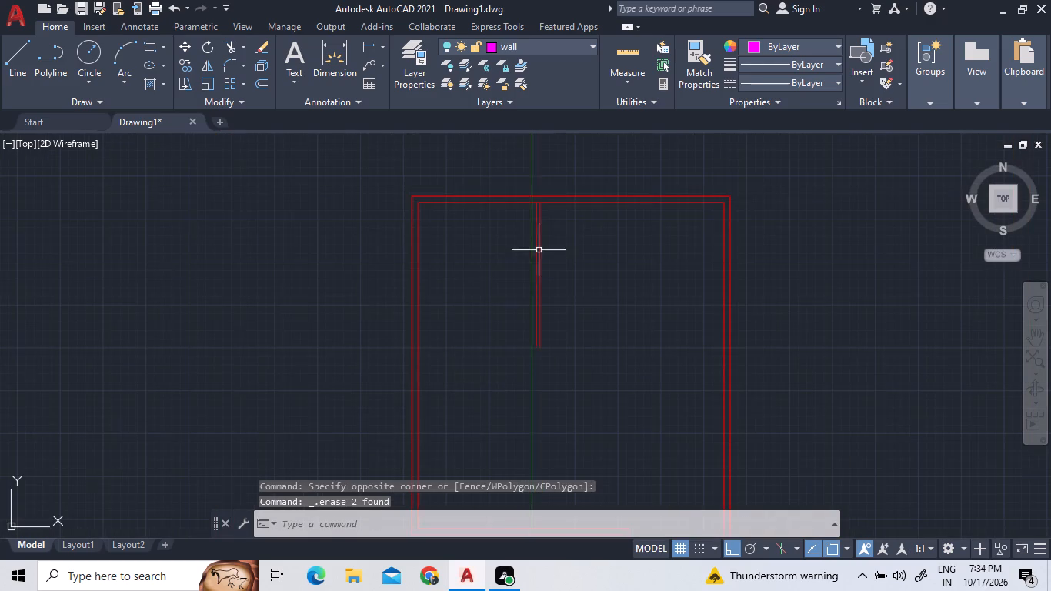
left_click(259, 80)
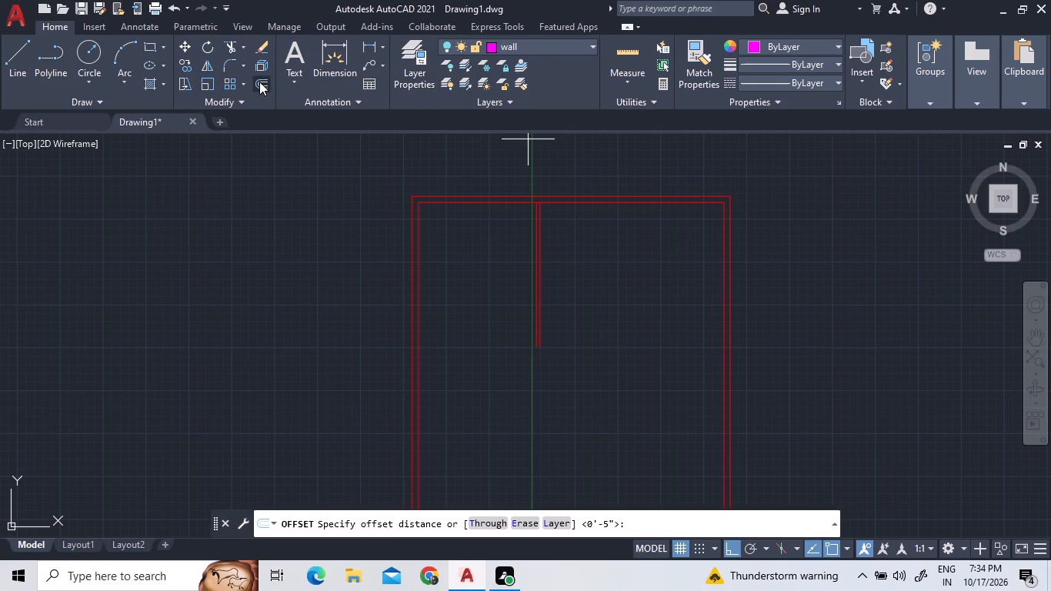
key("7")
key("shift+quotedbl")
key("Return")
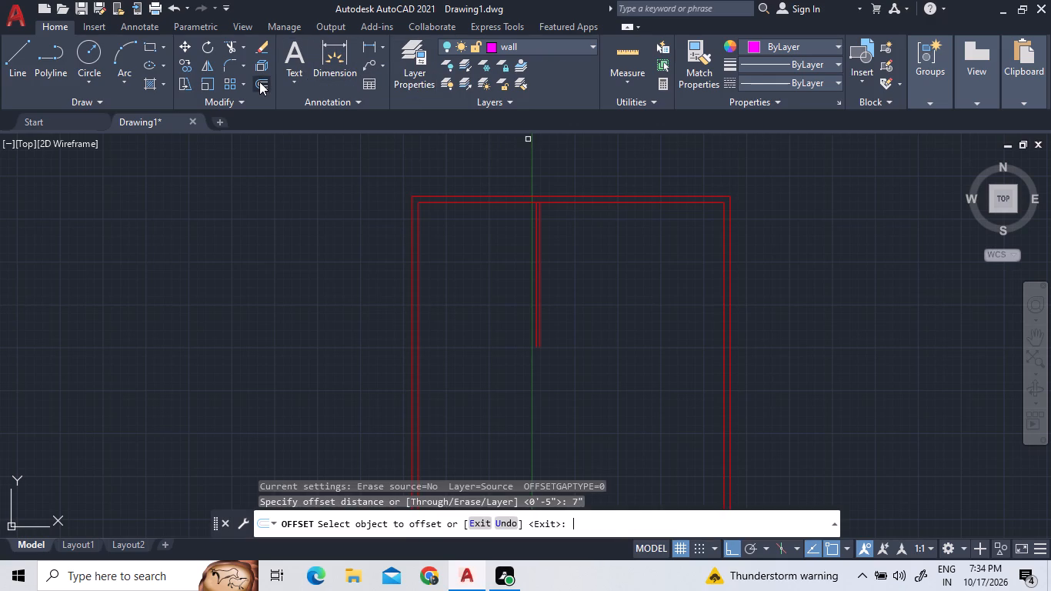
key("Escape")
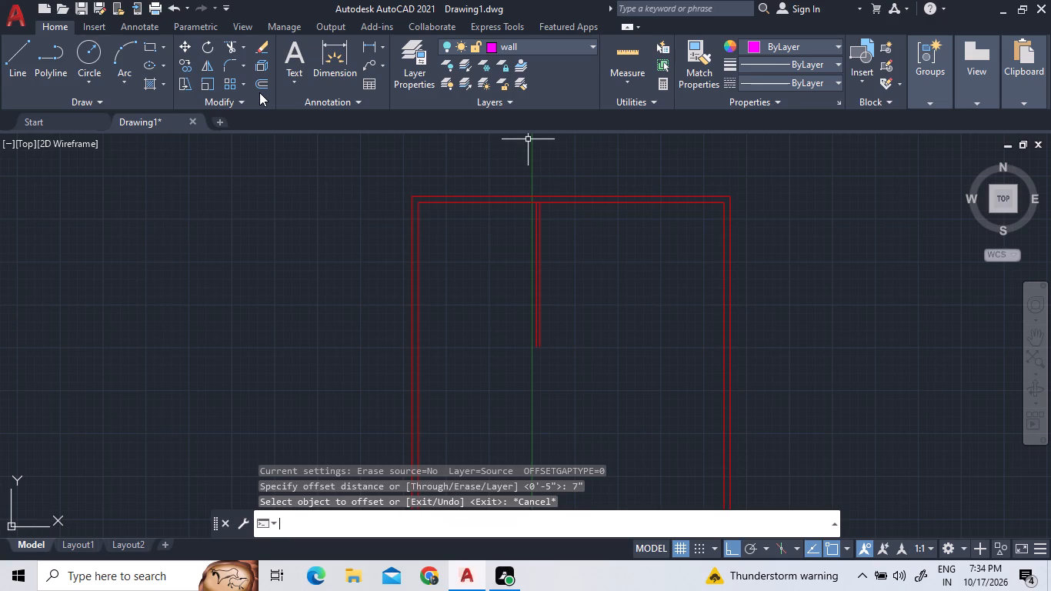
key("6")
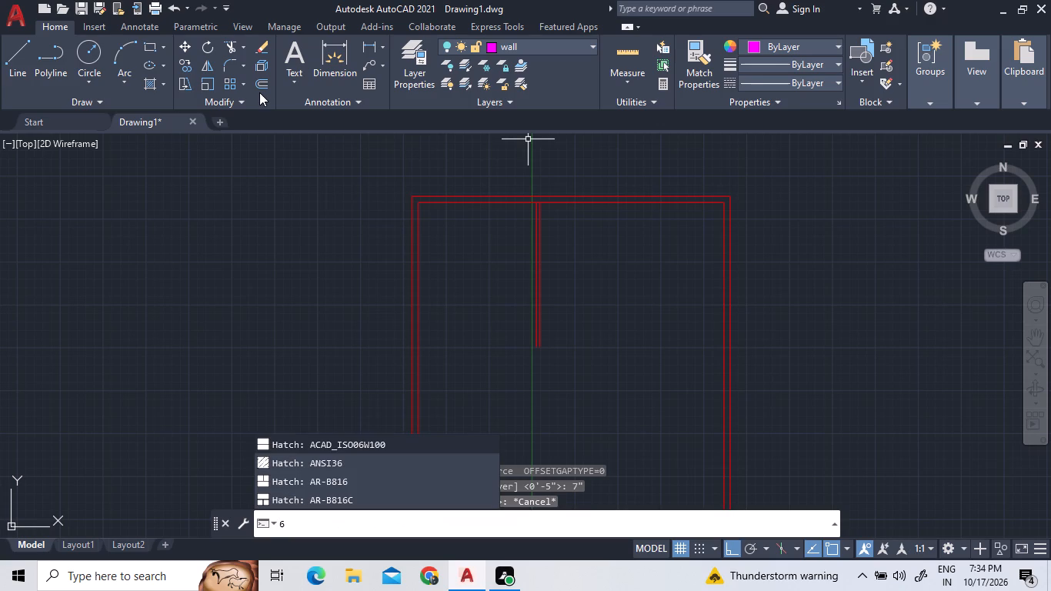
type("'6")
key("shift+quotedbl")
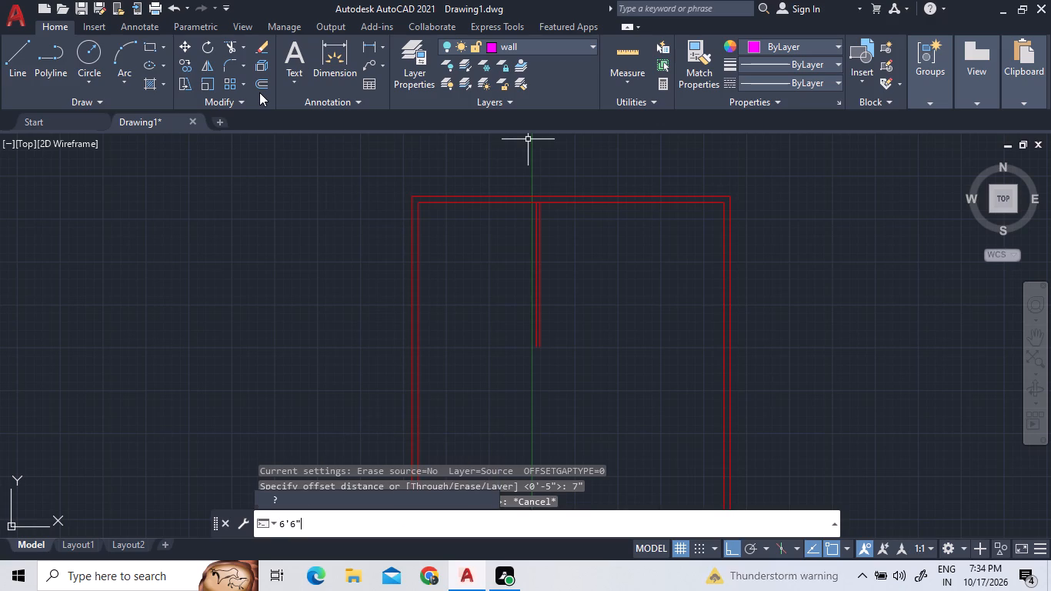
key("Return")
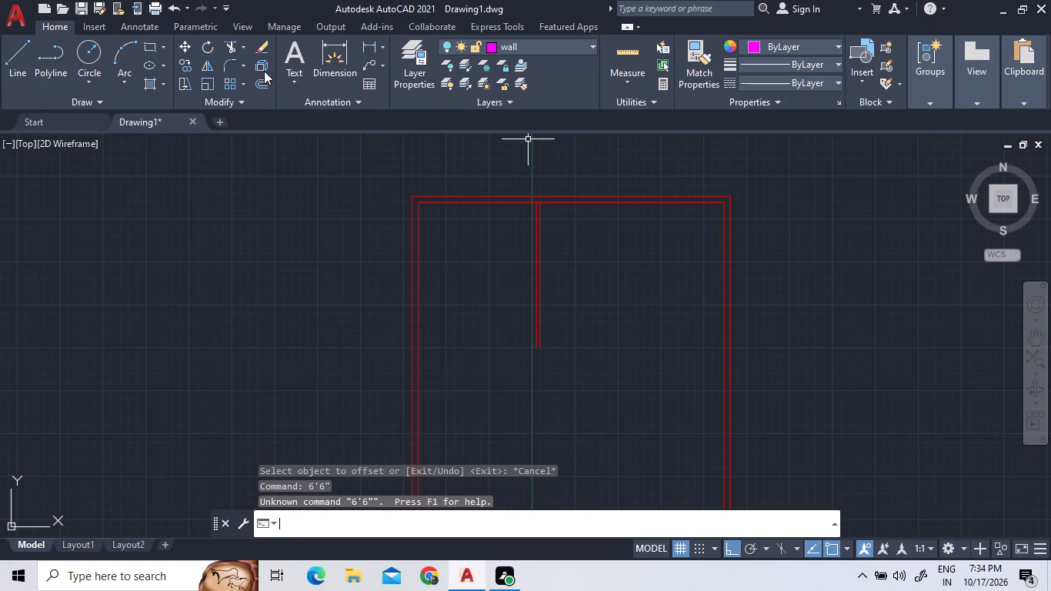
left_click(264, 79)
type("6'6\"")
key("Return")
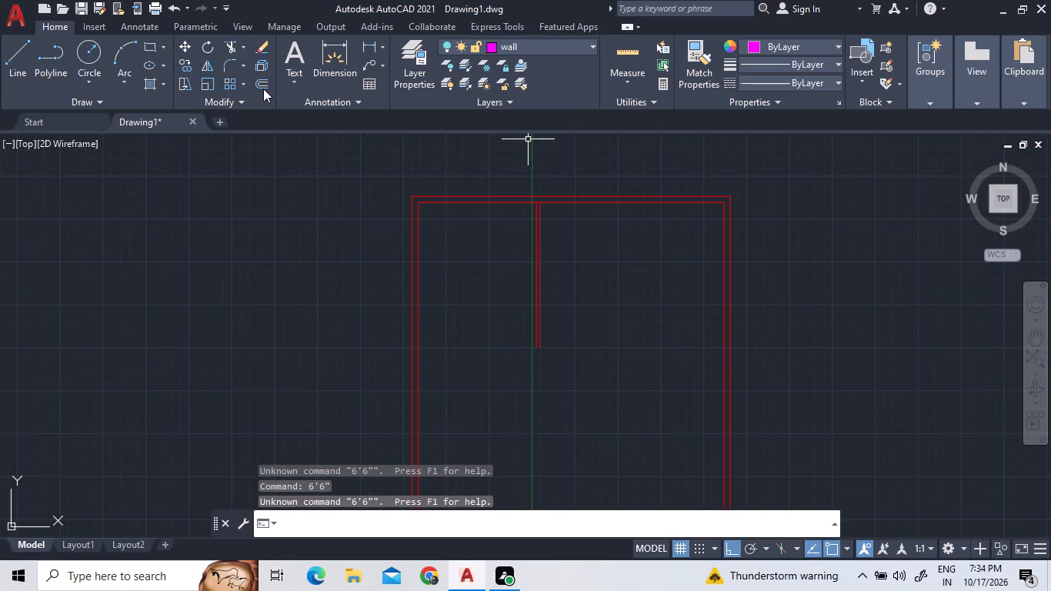
Offset the vertical partition's right-hand line 6'6" to the right to place the second vertical partition line.
double_click(263, 88)
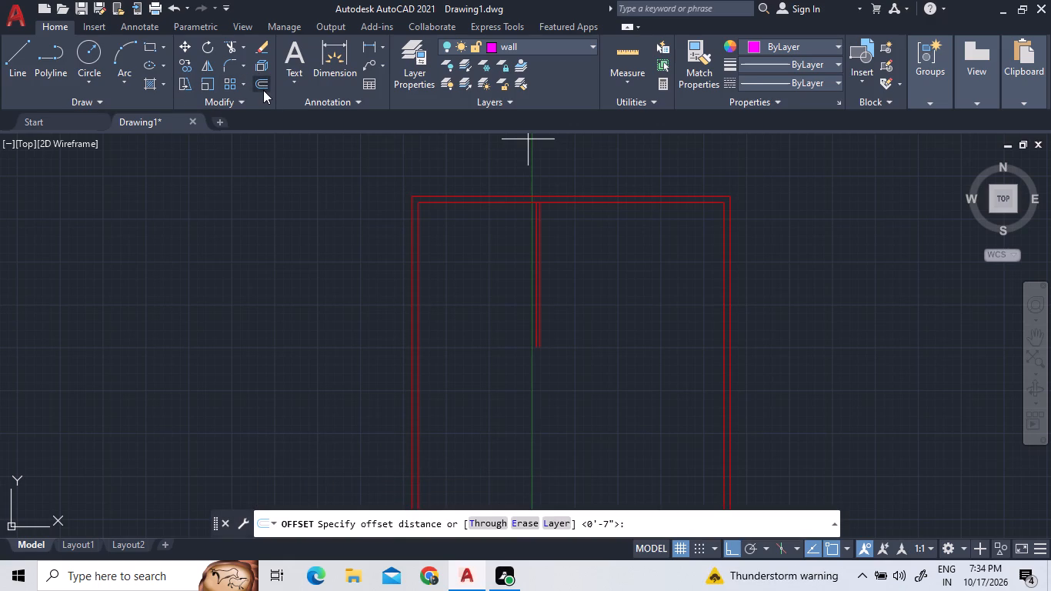
type("6'")
type("6\"")
key("Return")
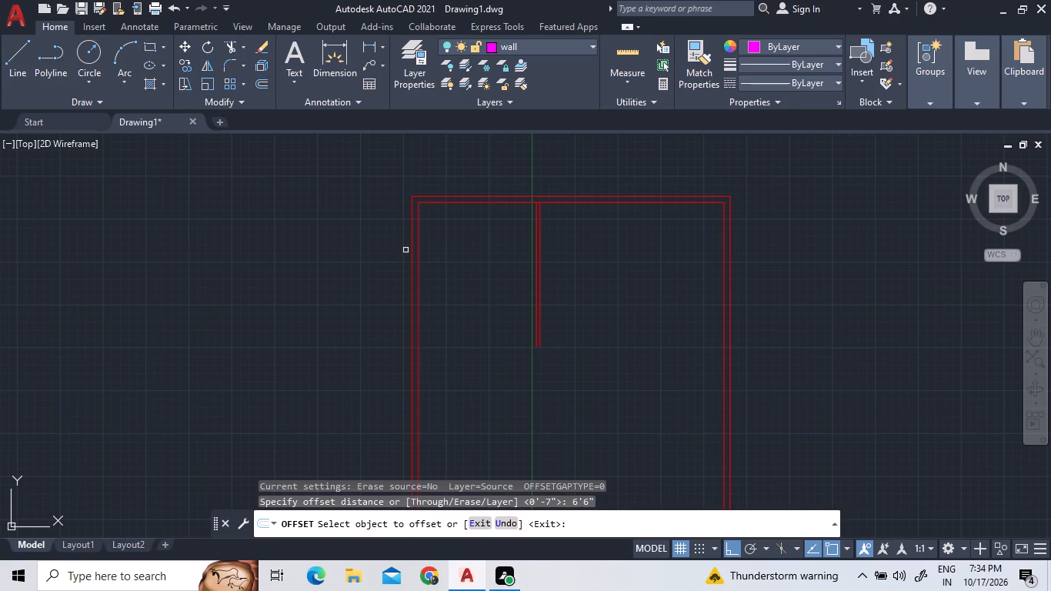
scroll(552, 311, "up", 2)
left_click(522, 305)
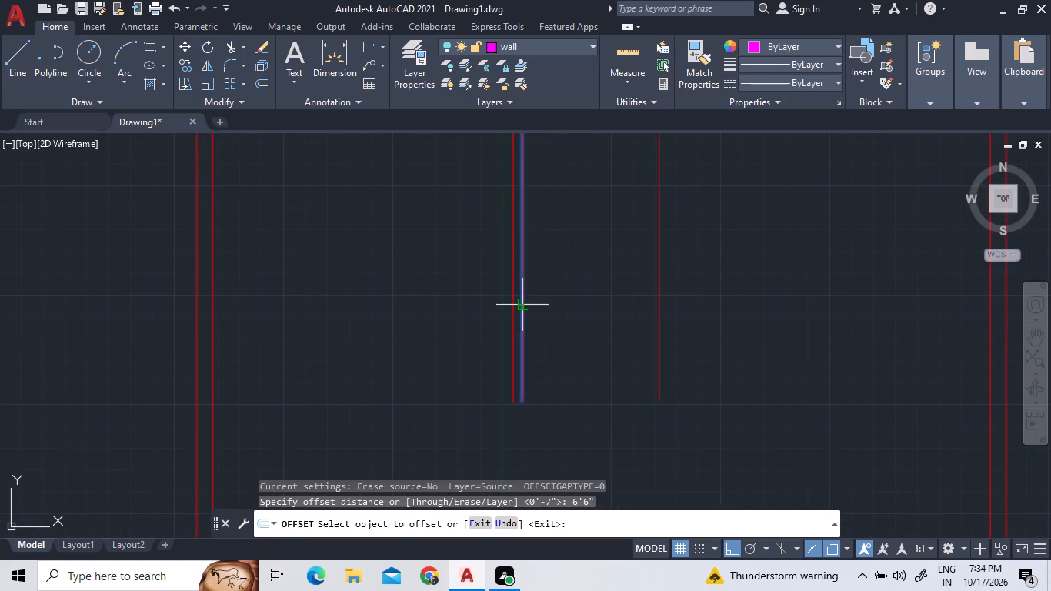
left_click(605, 303)
Offset the second vertical partition line 5" to its right to give that partition its thickness.
scroll(598, 330, "down", 4)
scroll(636, 285, "up", 2)
scroll(609, 340, "up", 1)
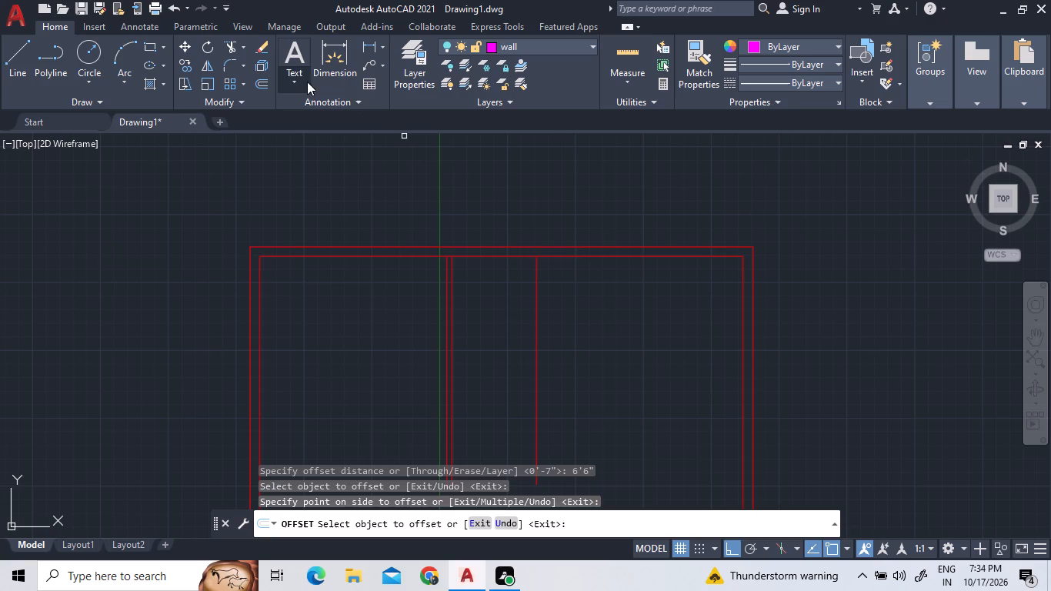
double_click(260, 84)
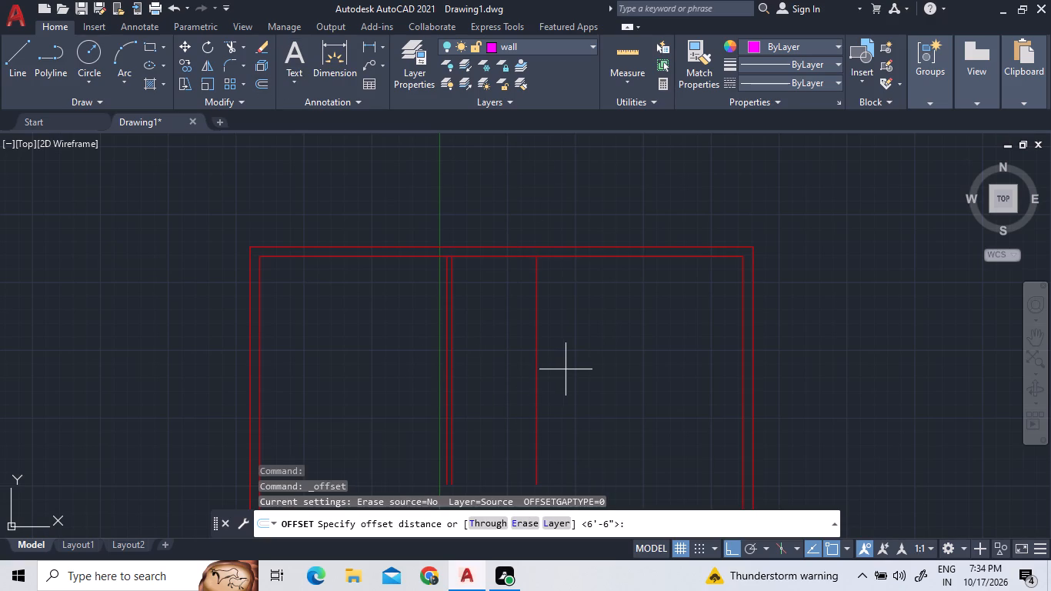
type("5\"")
key("Return")
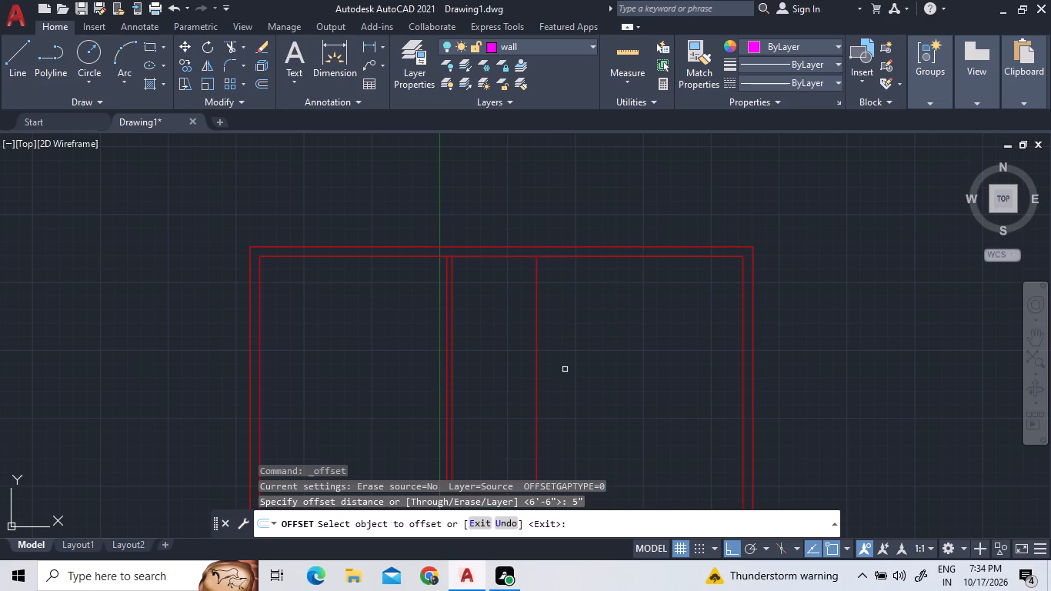
double_click(536, 366)
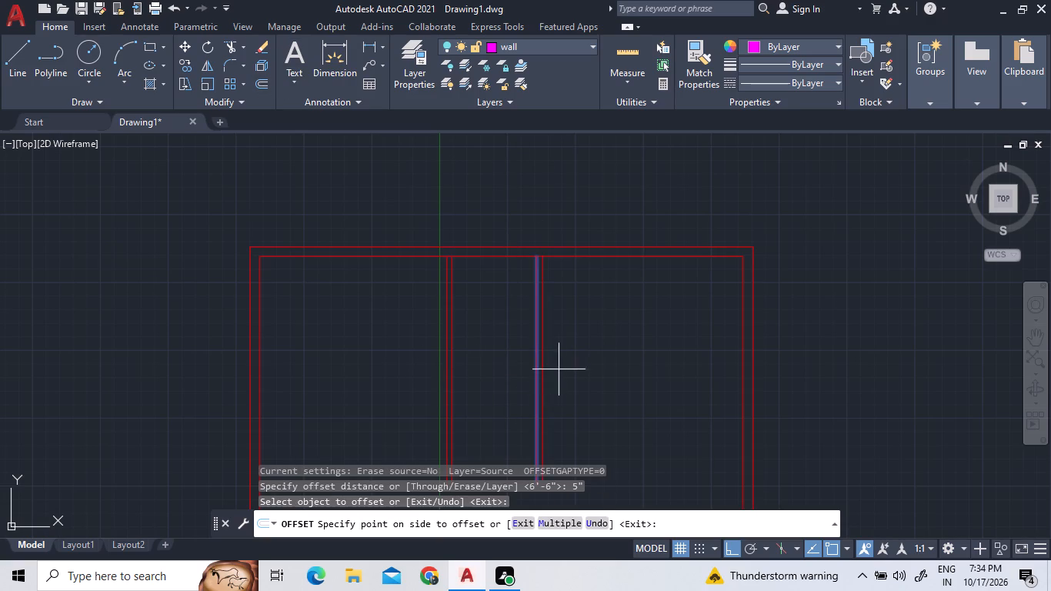
double_click(569, 370)
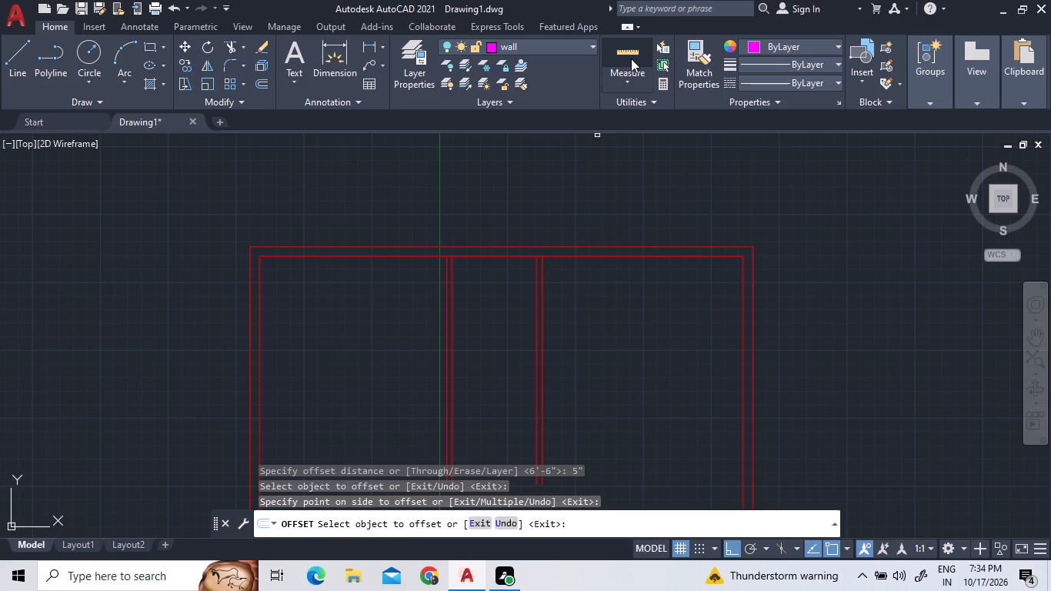
Measure the clear gap between the two vertical partitions.
left_click(631, 58)
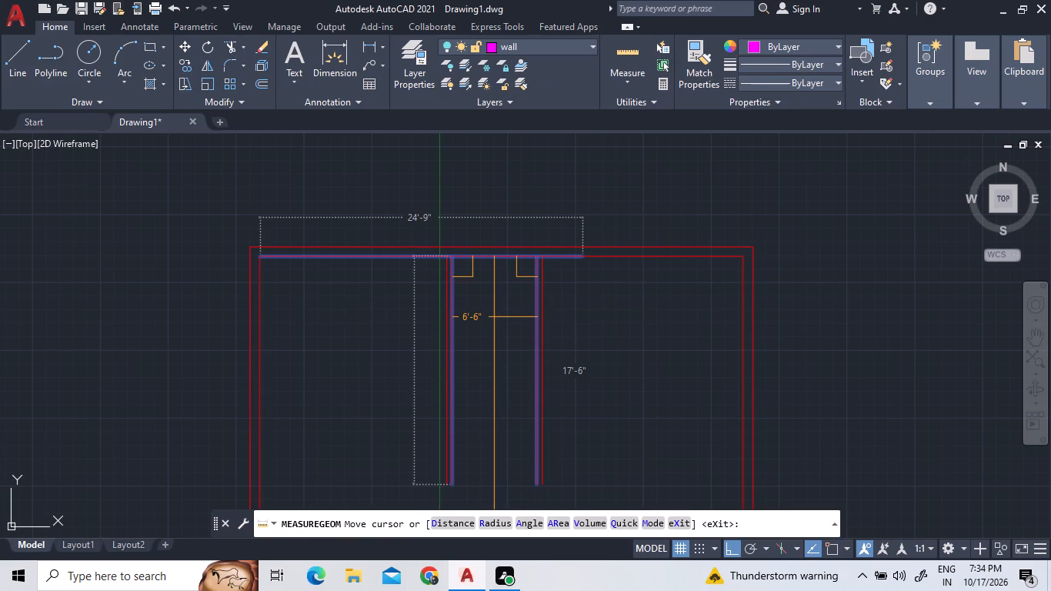
right_click(534, 322)
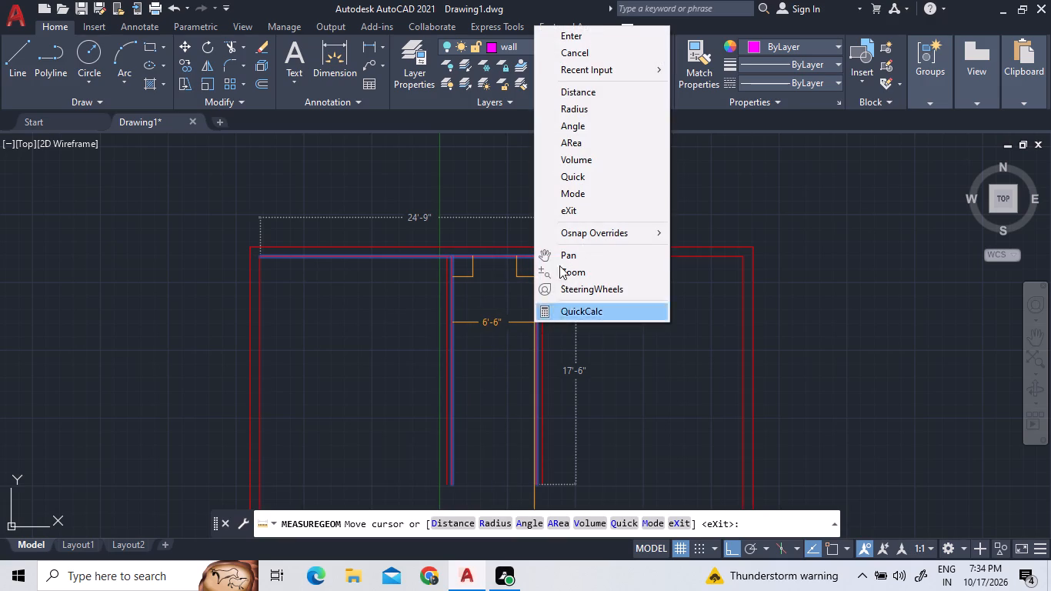
left_click(596, 42)
Move both lines of the second vertical partition 1' to the right along the upper wall.
left_click(616, 409)
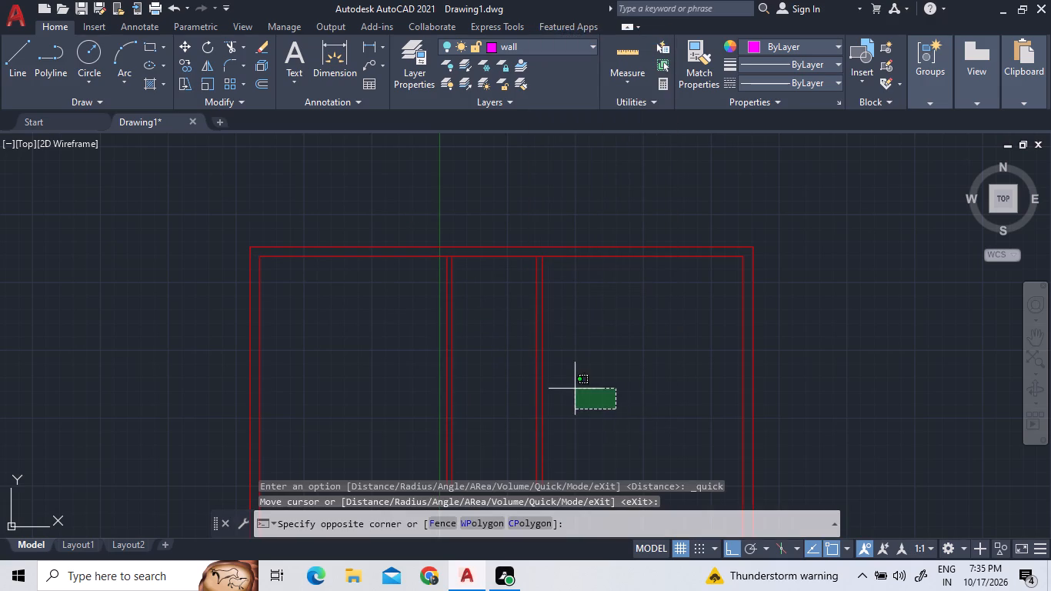
left_click(521, 349)
right_click(521, 349)
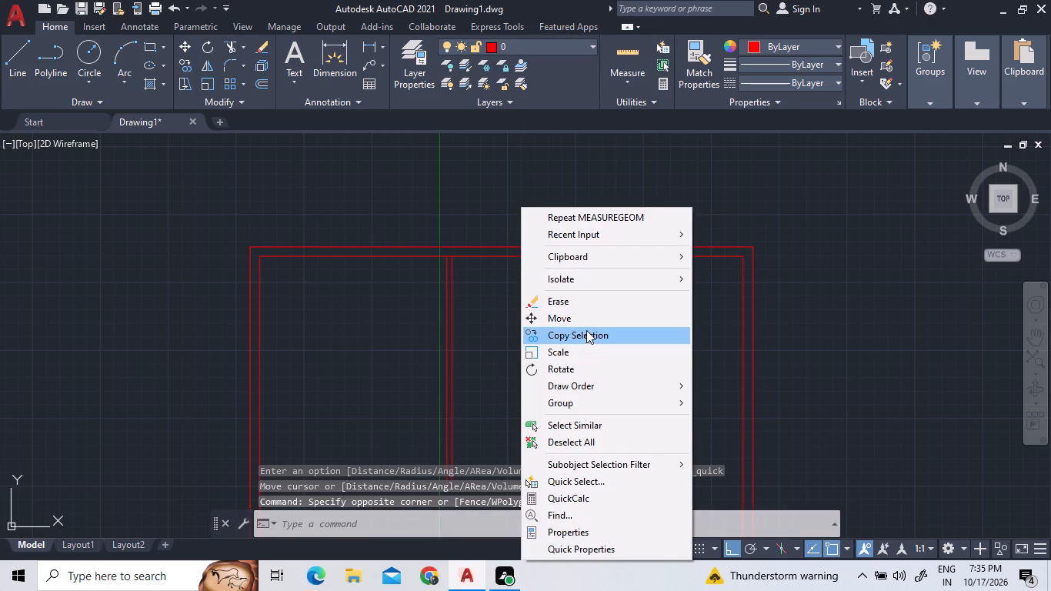
left_click(583, 319)
scroll(532, 249, "up", 3)
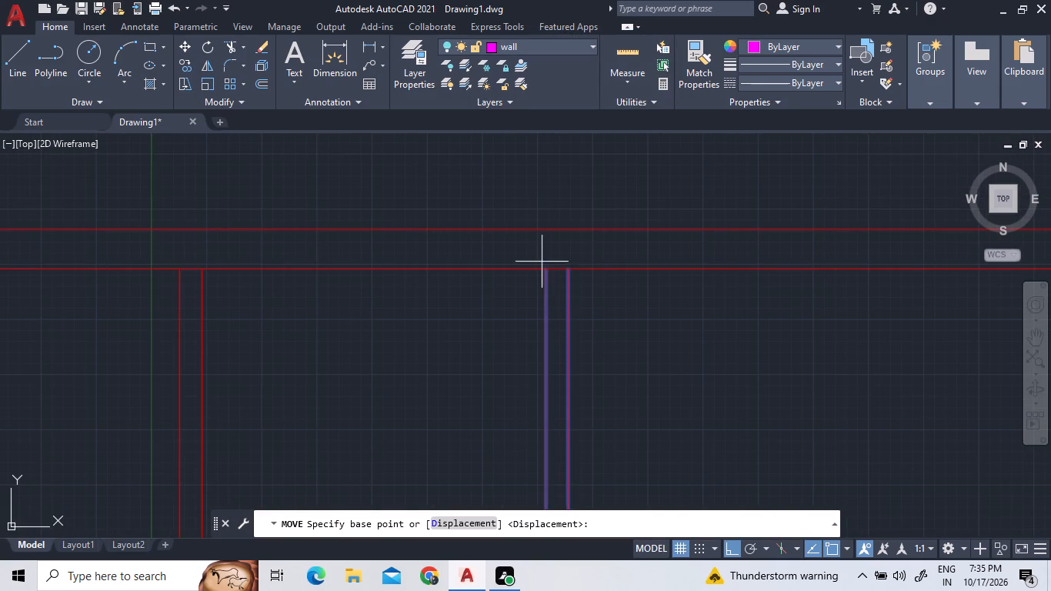
left_click(544, 267)
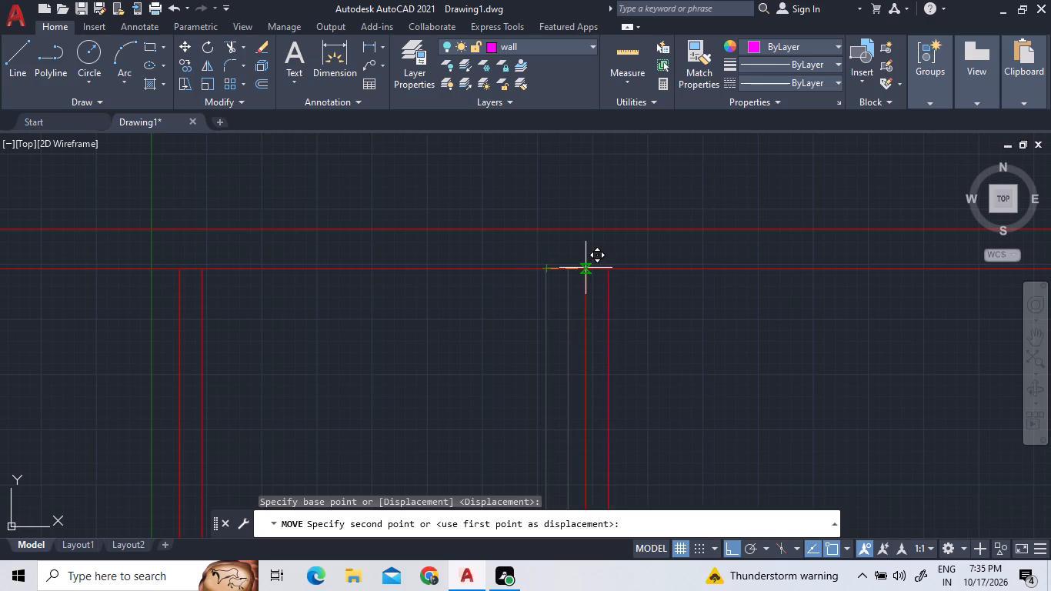
type("11")
key("BackSpace")
key("apostrophe")
key("Return")
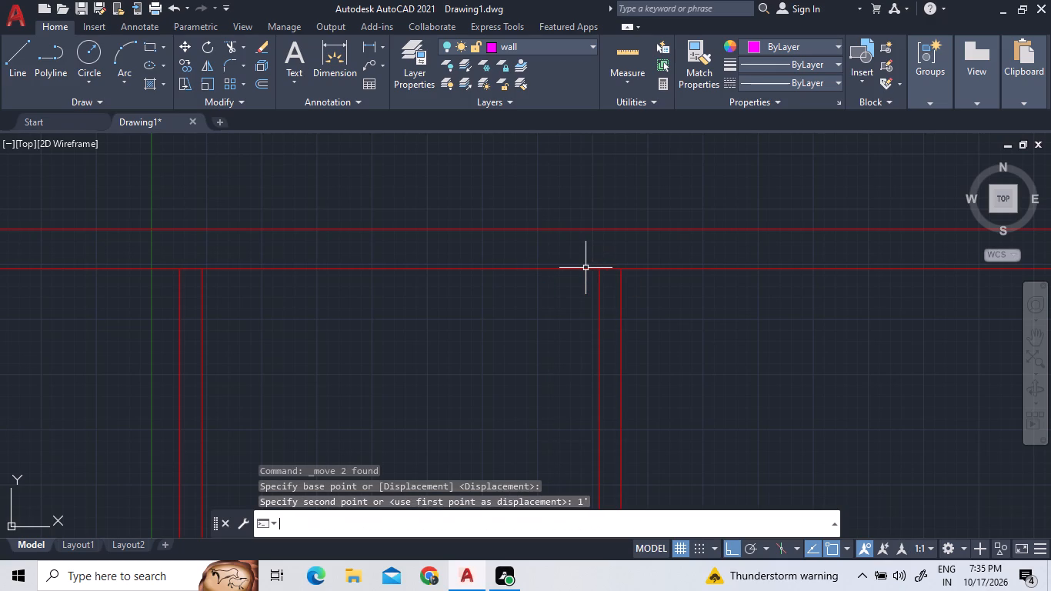
Measure the gap between the two partitions and the width of the room between the left outer wall and first partition.
left_click(649, 59)
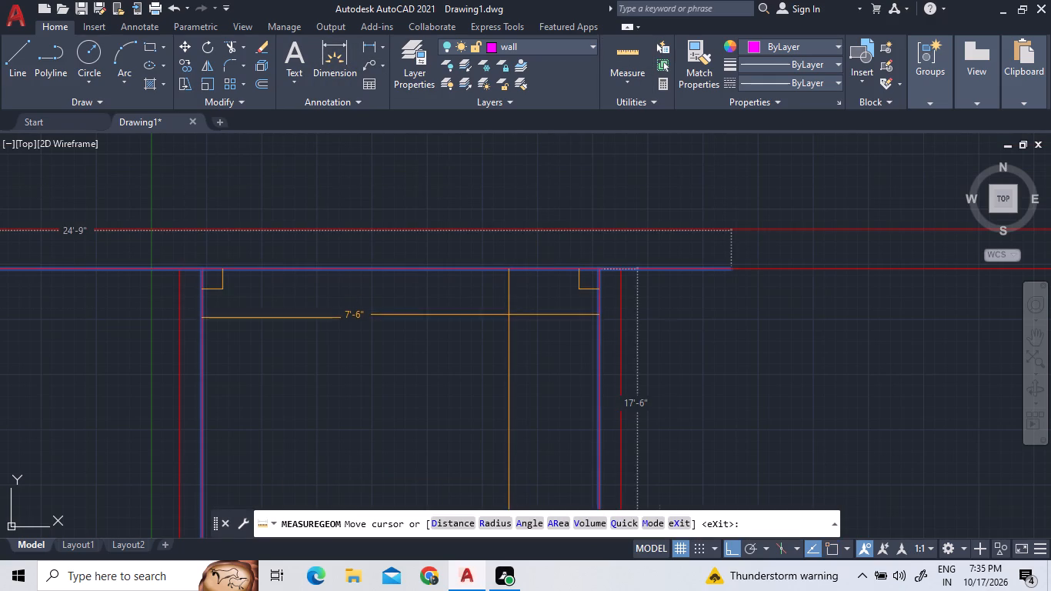
scroll(778, 349, "down", 2)
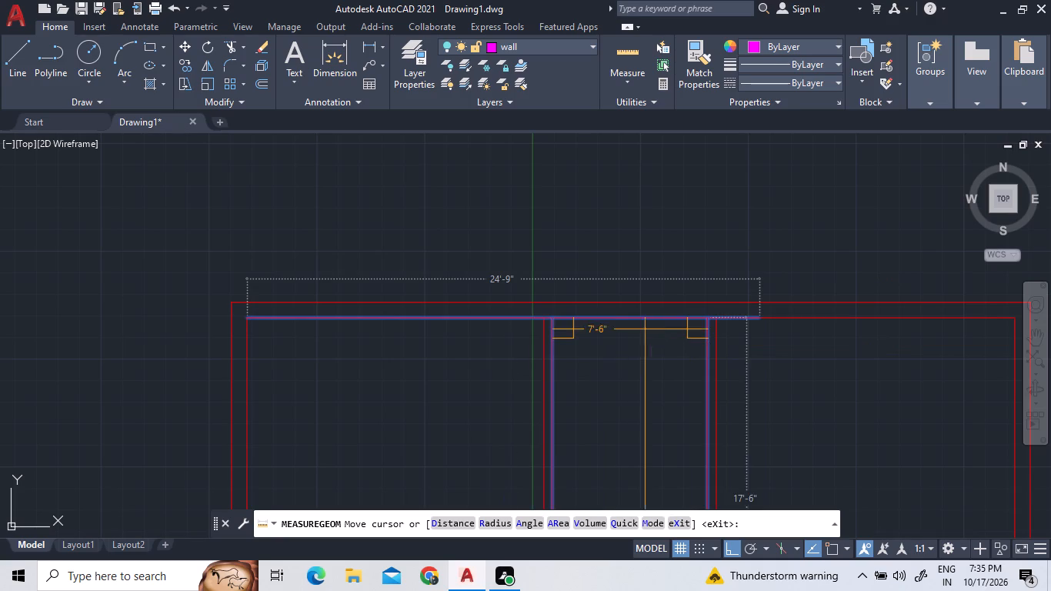
key("Escape")
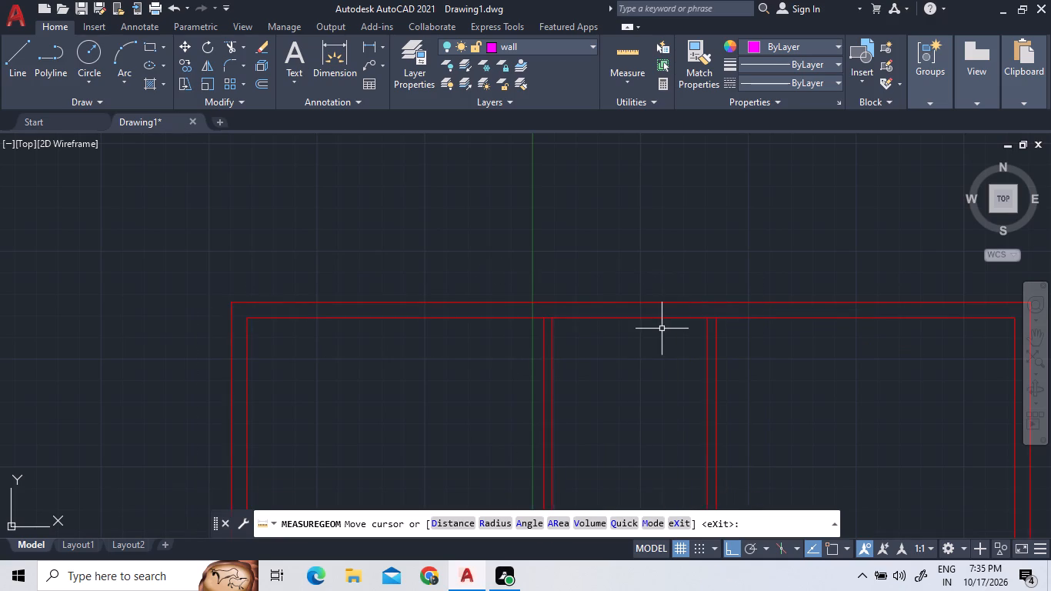
scroll(668, 280, "down", 2)
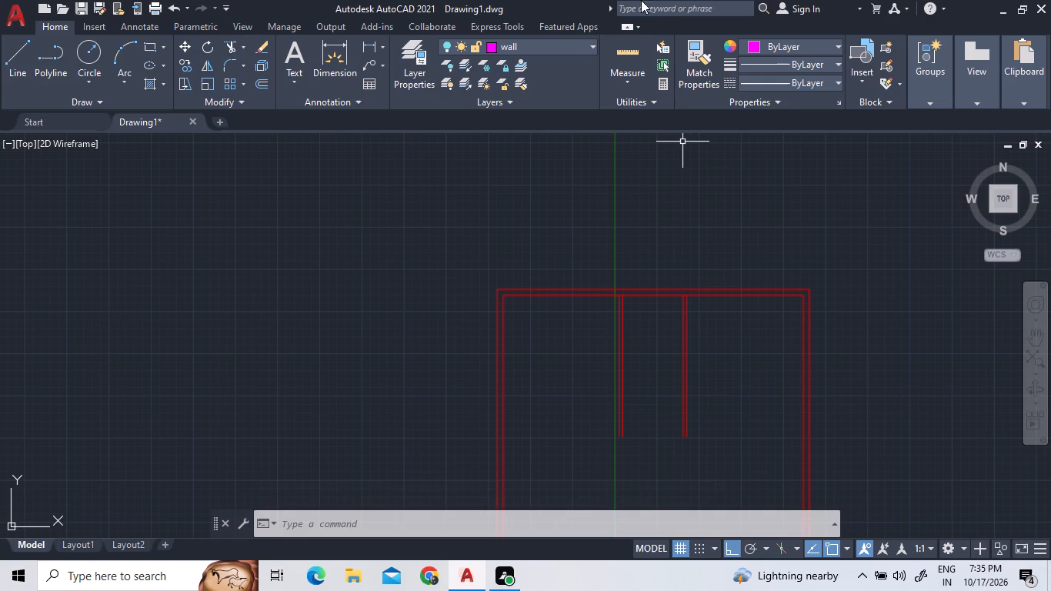
left_click(639, 58)
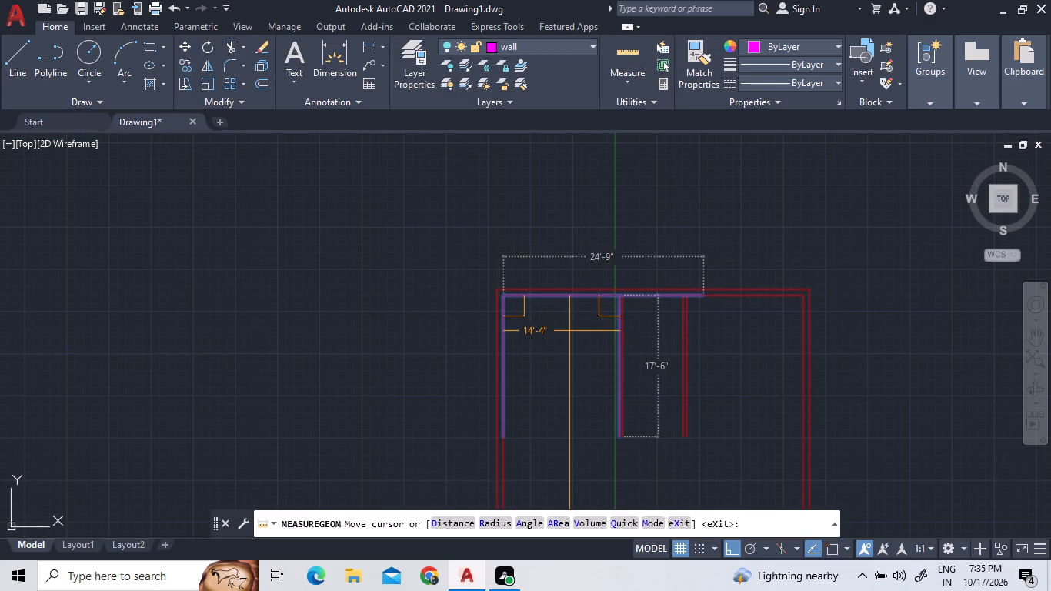
right_click(573, 205)
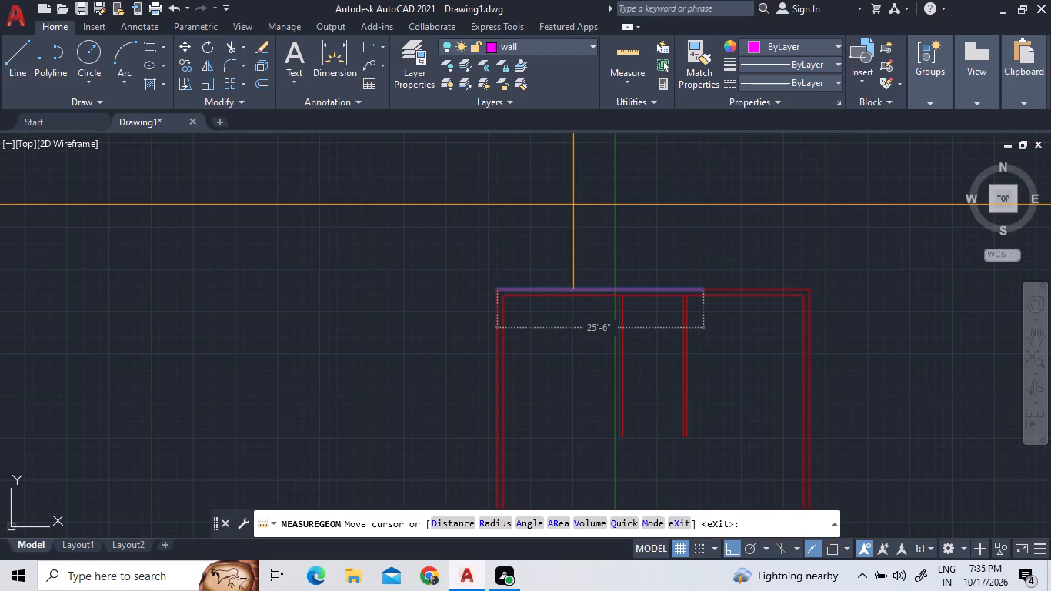
left_click(587, 213)
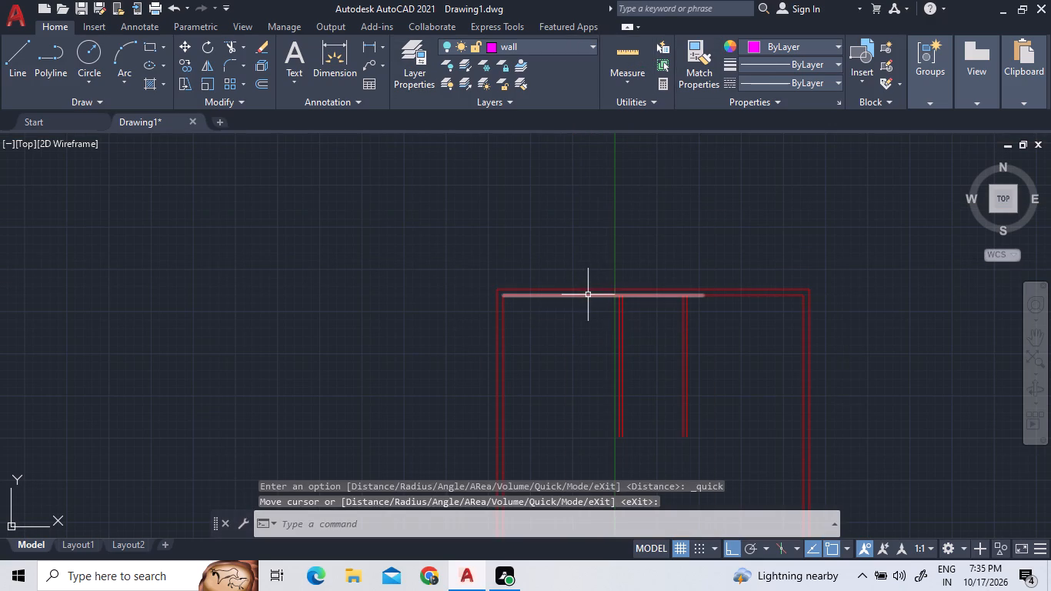
Trim the upper wall's inner line between the paired lines of both vertical partitions to open their junctions.
scroll(701, 319, "up", 3)
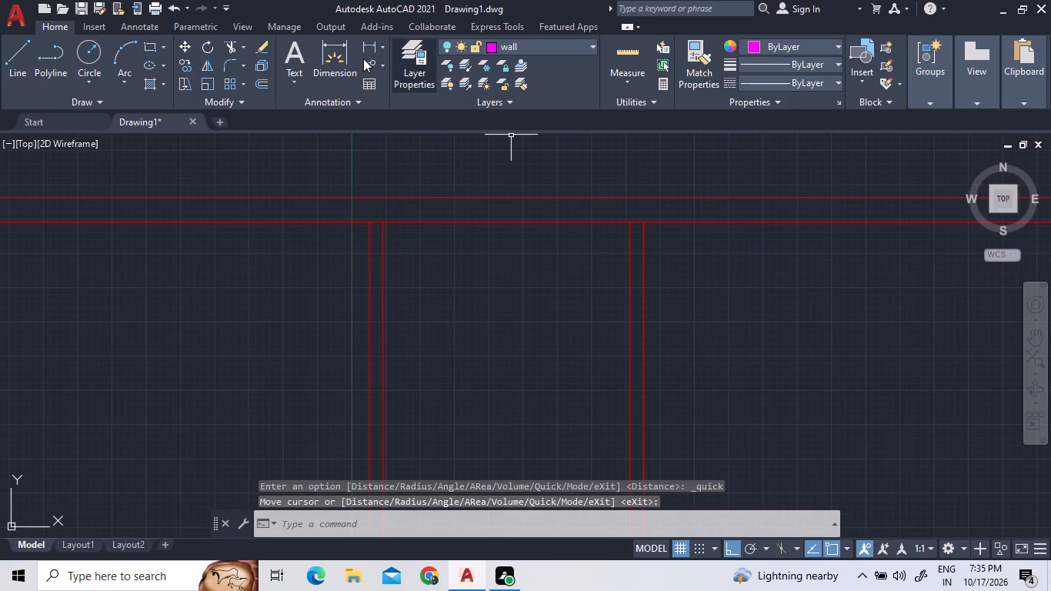
left_click(230, 44)
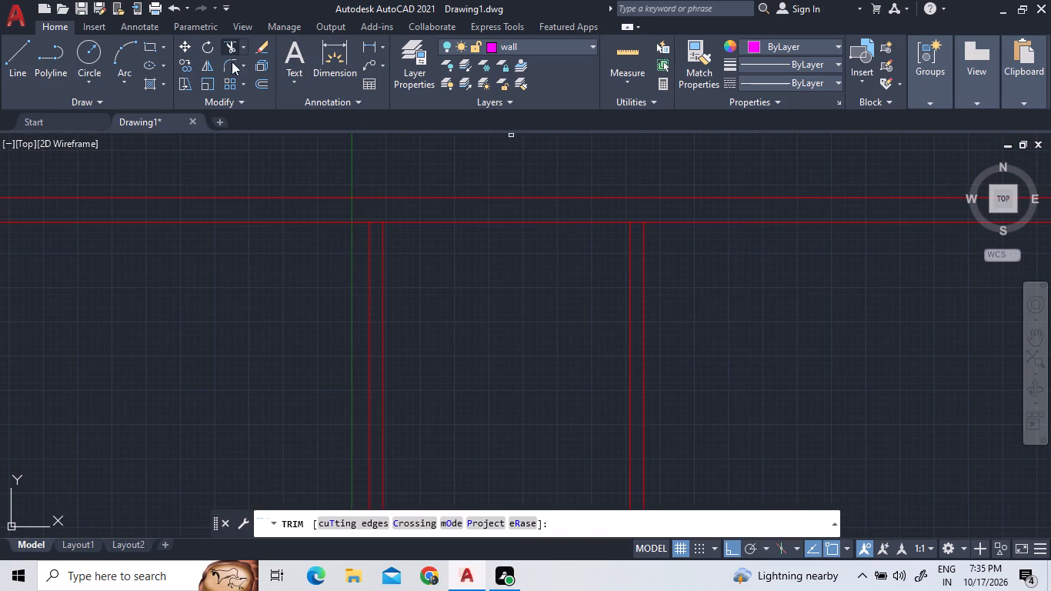
left_click(379, 221)
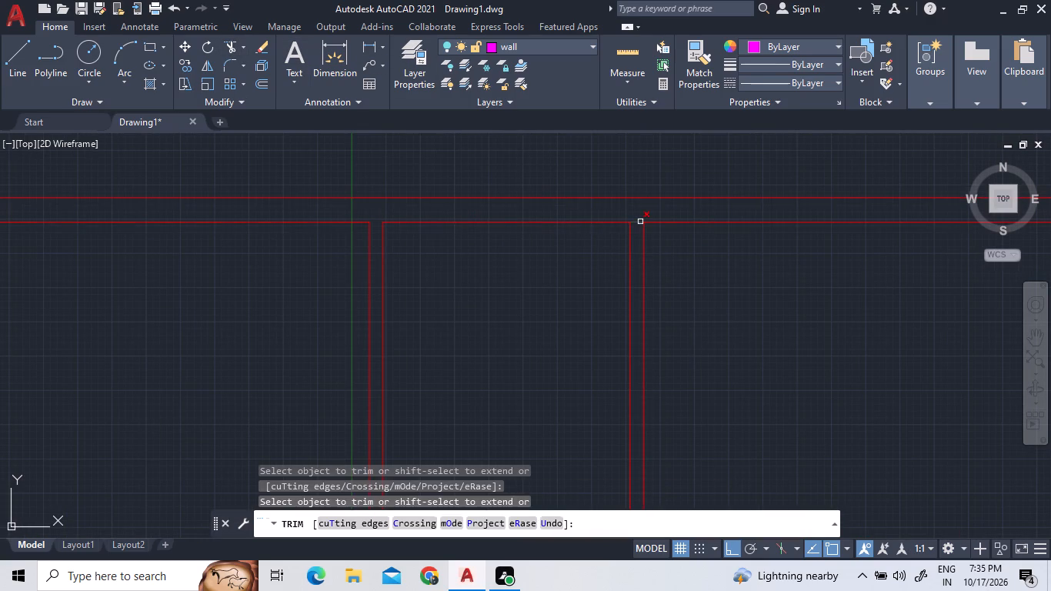
double_click(639, 222)
scroll(628, 198, "down", 1)
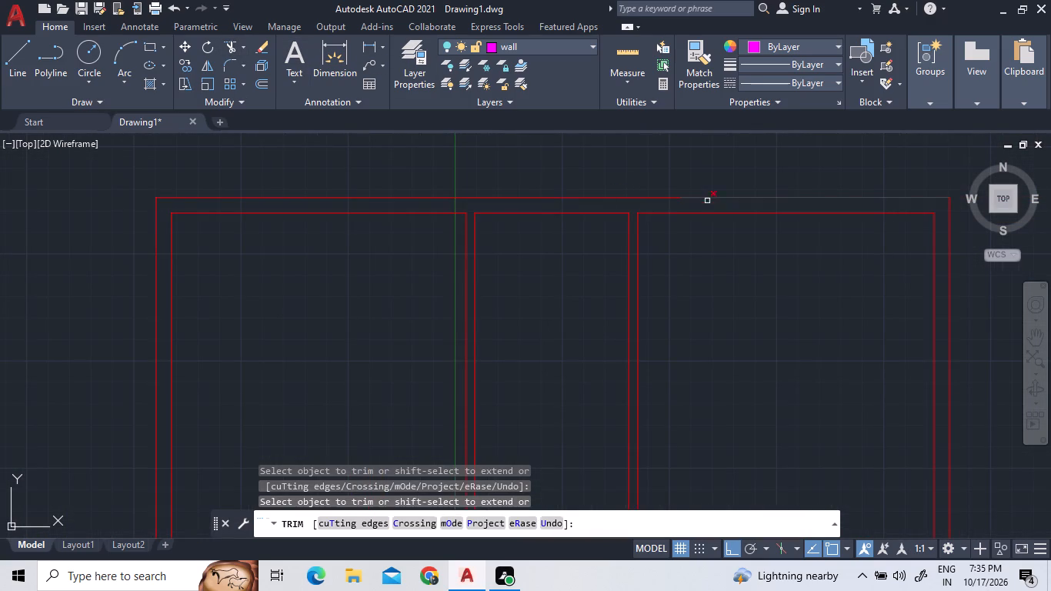
right_click(571, 303)
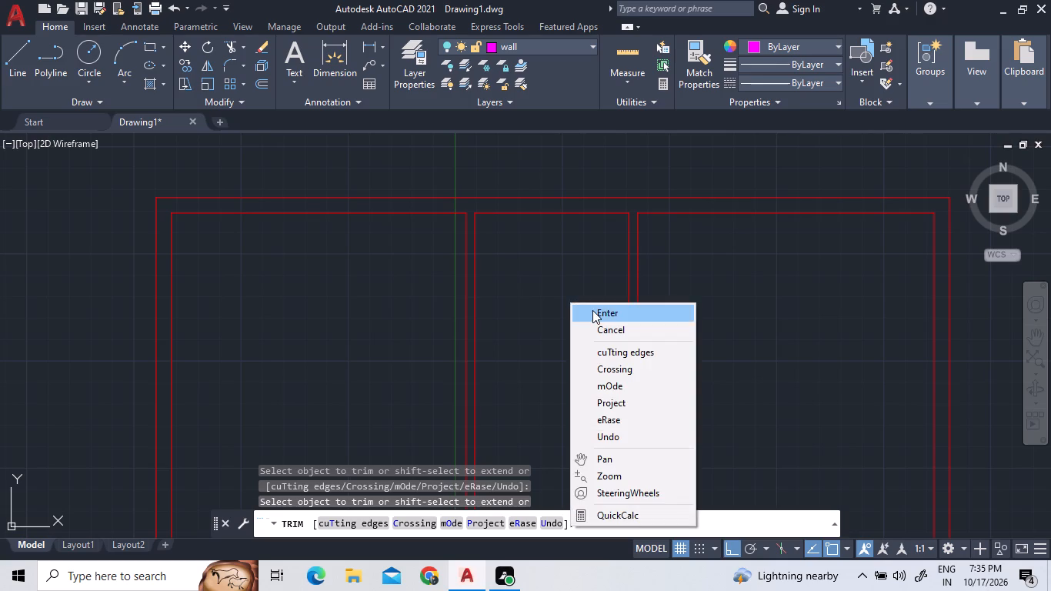
left_click(592, 310)
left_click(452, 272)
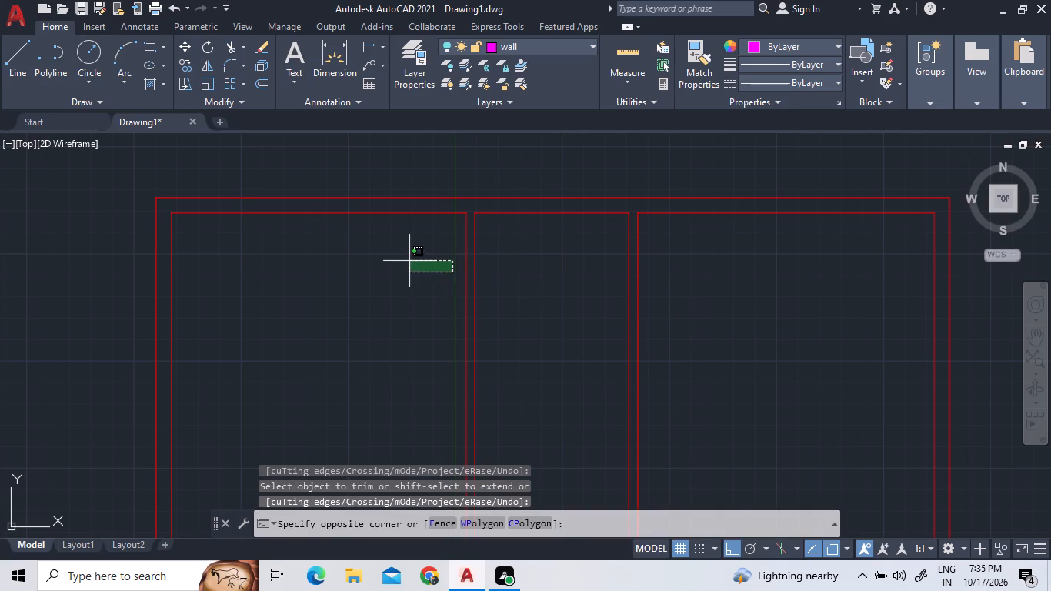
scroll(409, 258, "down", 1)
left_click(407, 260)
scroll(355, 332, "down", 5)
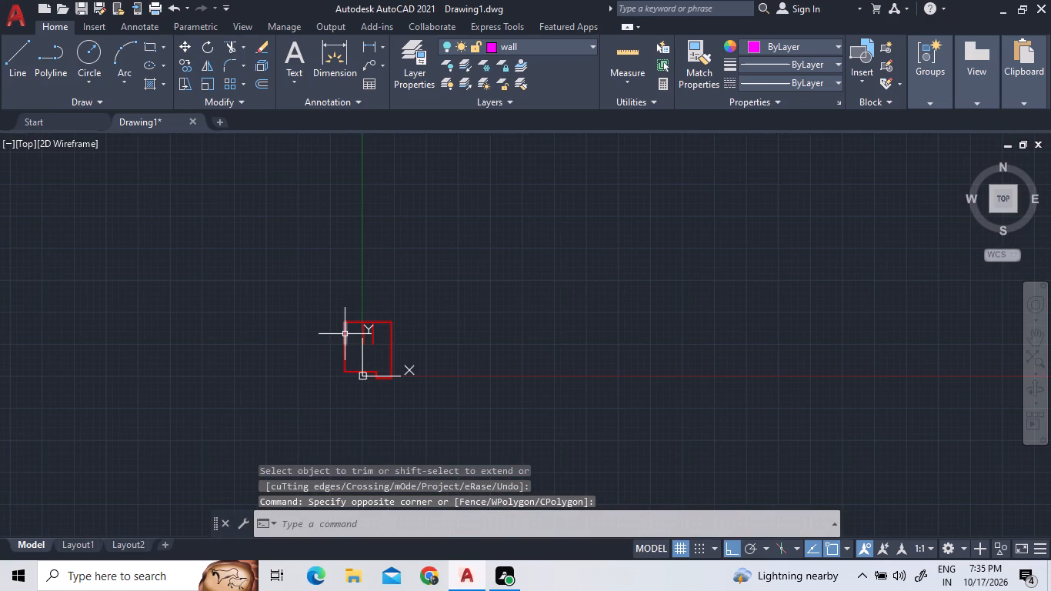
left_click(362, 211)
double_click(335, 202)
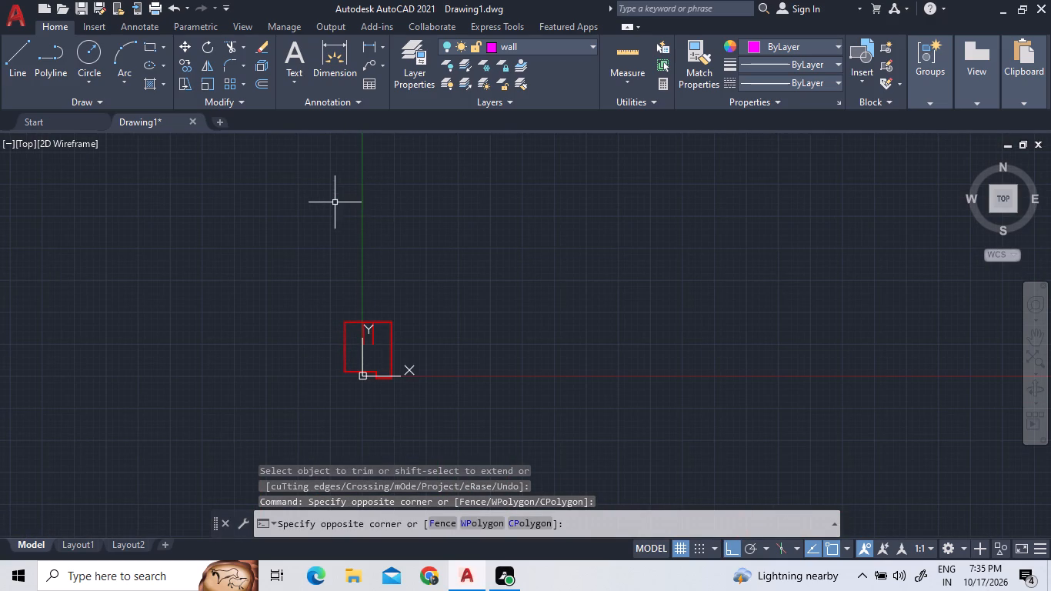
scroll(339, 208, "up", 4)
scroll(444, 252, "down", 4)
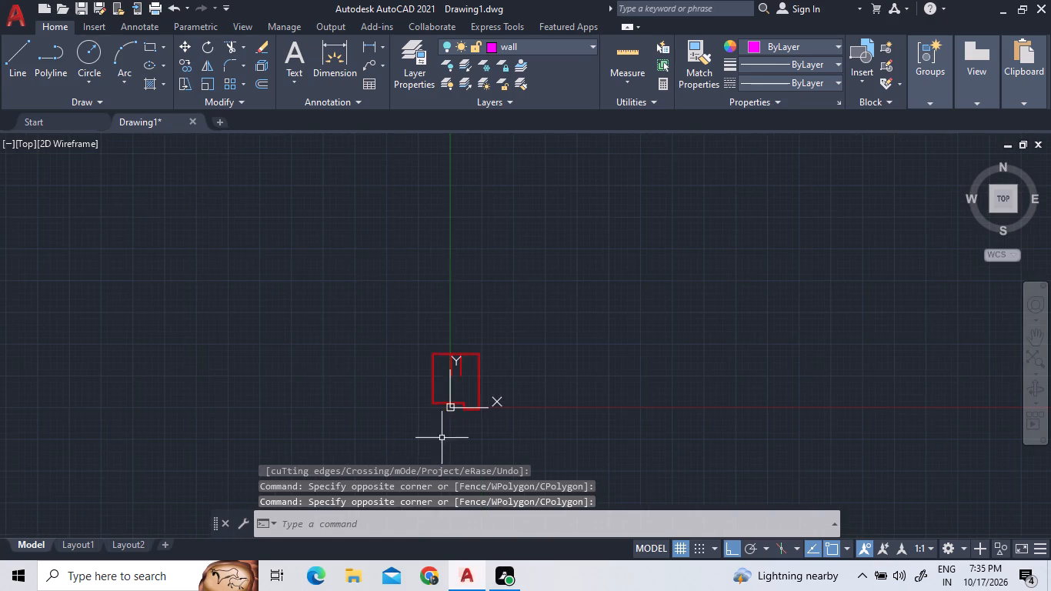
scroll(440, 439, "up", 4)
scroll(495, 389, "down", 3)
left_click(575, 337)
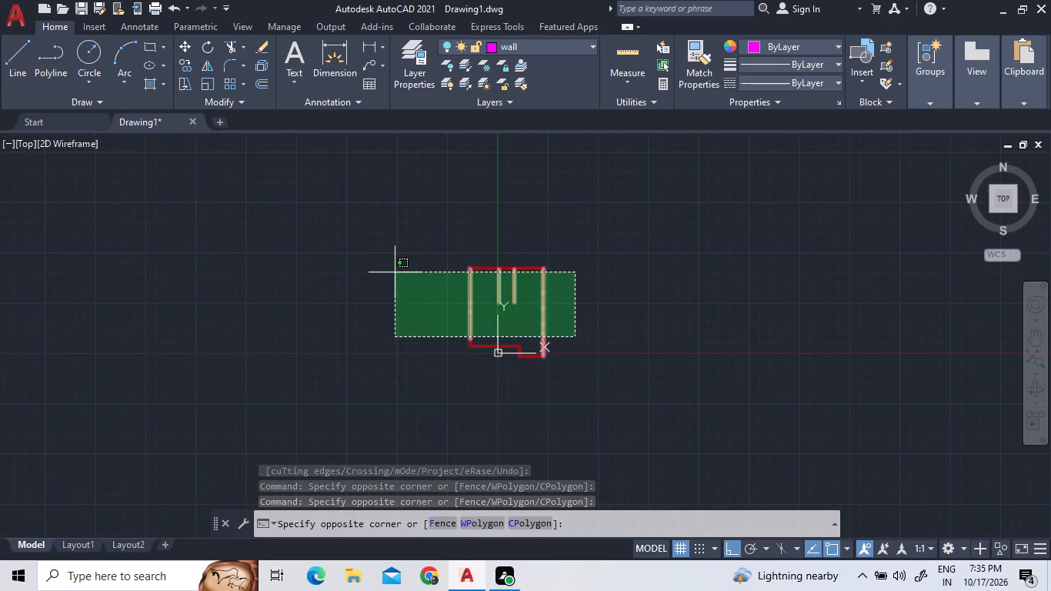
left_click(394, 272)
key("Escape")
Move the entire floor plan horizontally to the right, clear of the drawing origin.
left_click(615, 389)
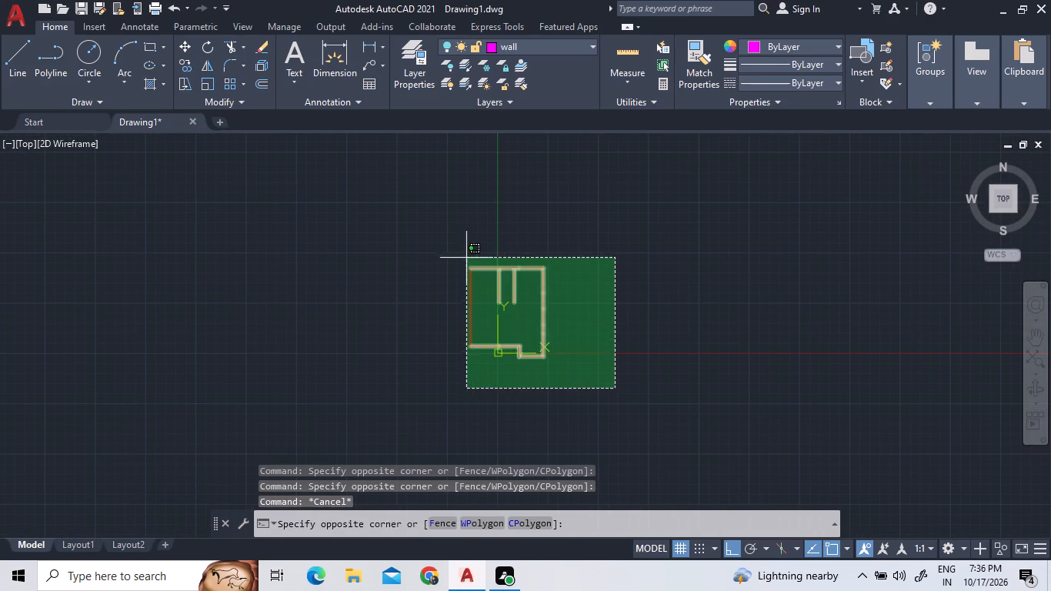
double_click(442, 251)
right_click(442, 251)
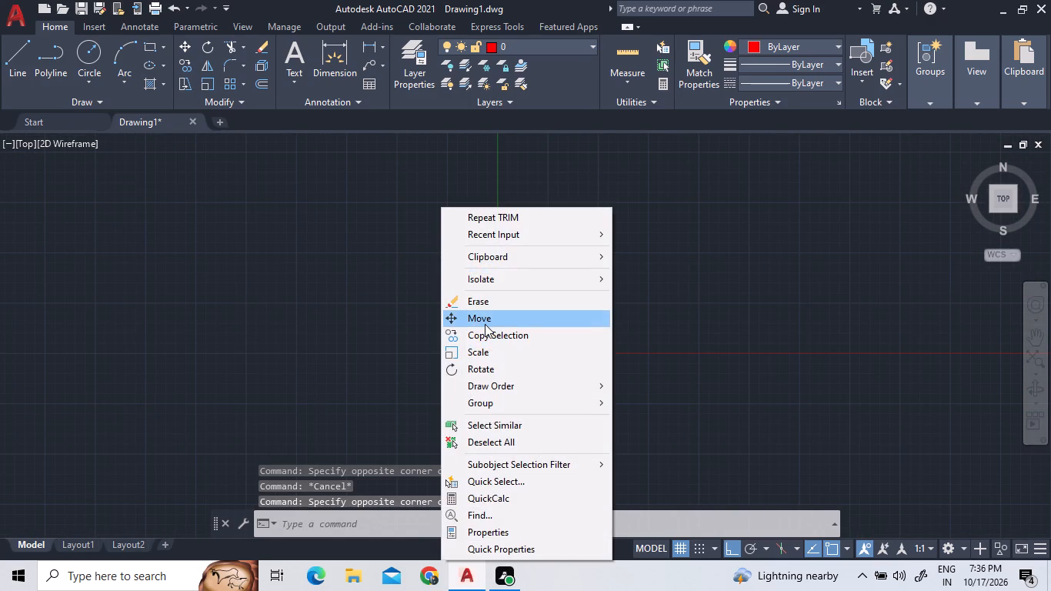
triple_click(485, 324)
left_click(674, 289)
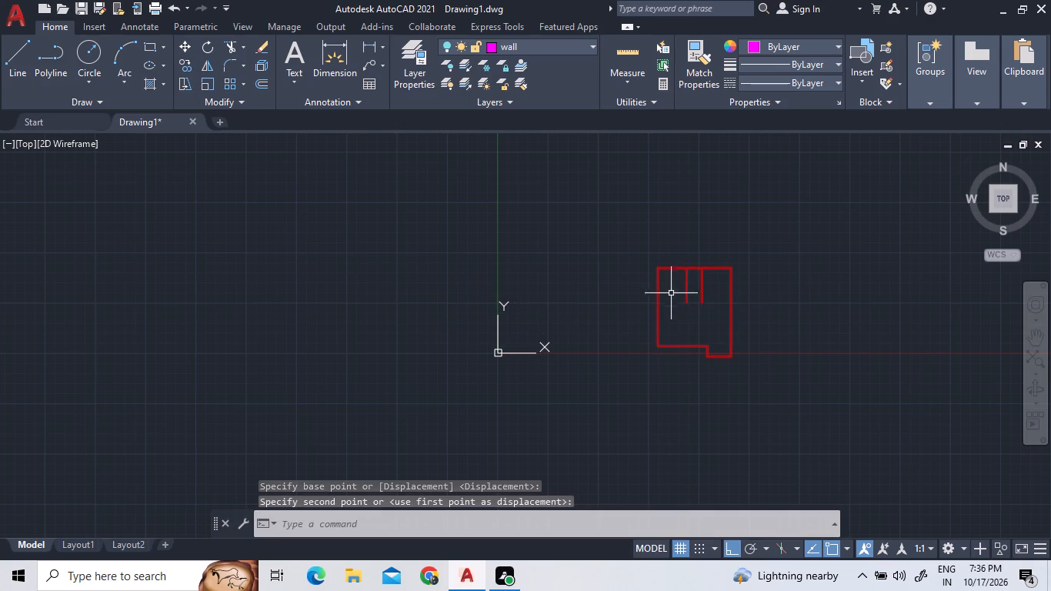
Move the entire floor plan straight up so it sits above the X axis.
double_click(772, 396)
left_click(630, 235)
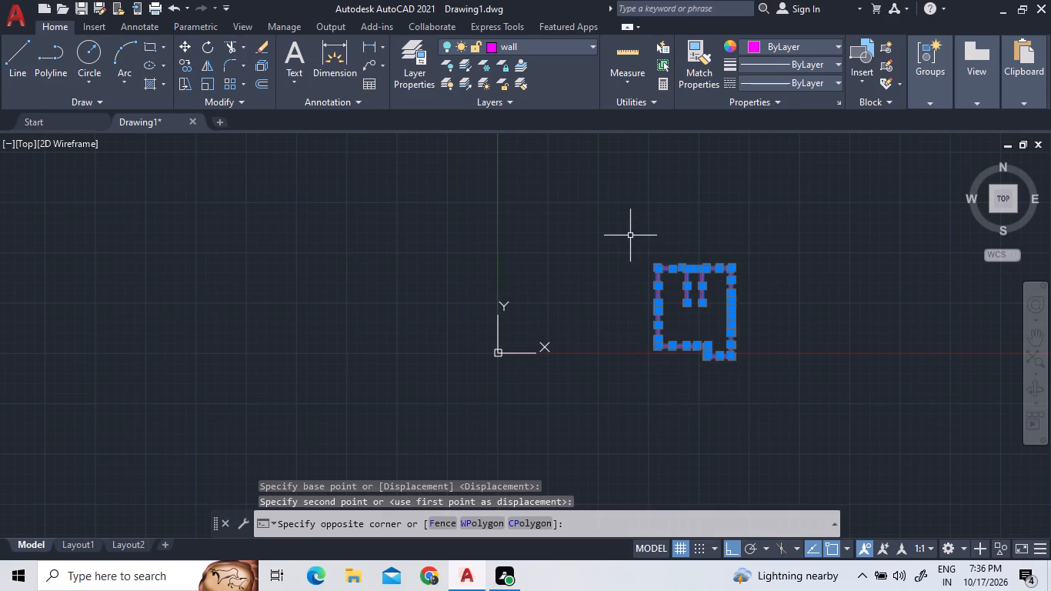
right_click(630, 235)
left_click(682, 319)
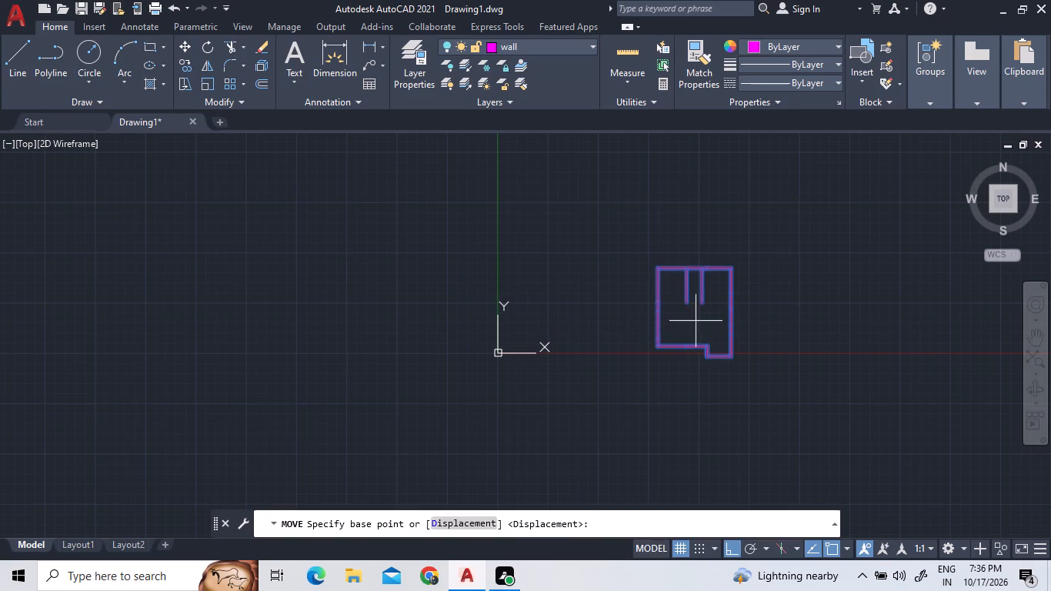
left_click(696, 321)
left_click(707, 212)
Offset the upper wall's inner line 14'3" downward in both the left room and the right room.
scroll(707, 336, "down", 2)
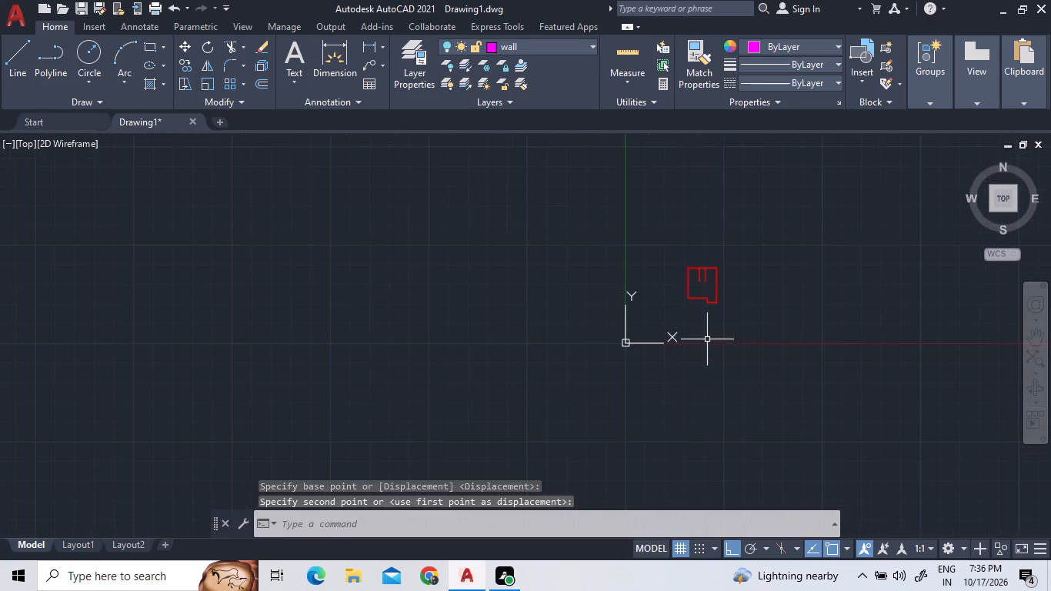
scroll(713, 329, "up", 2)
scroll(720, 207, "up", 3)
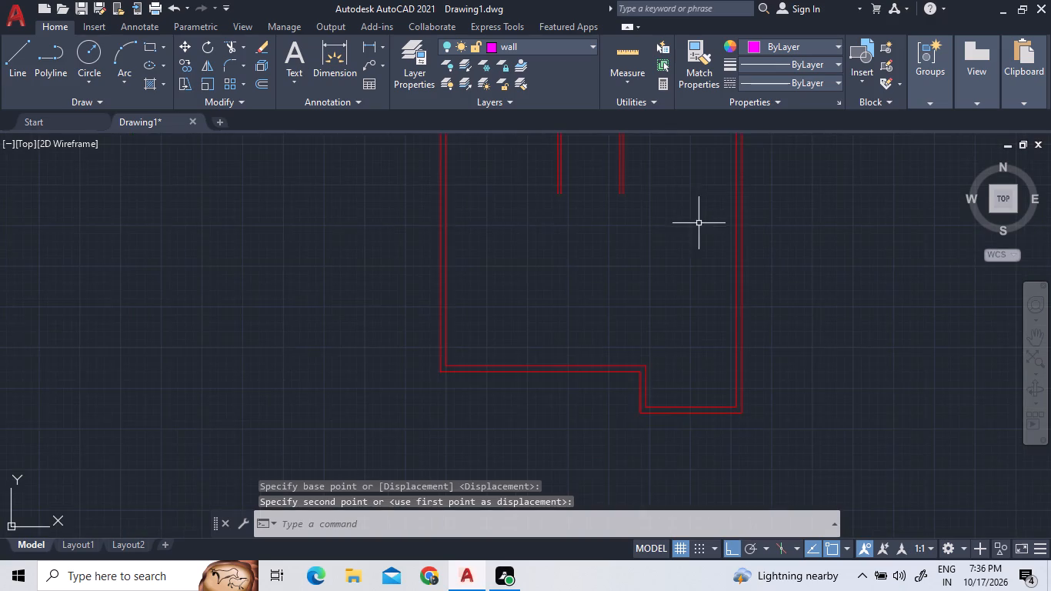
middle_click_drag(699, 223, 606, 324)
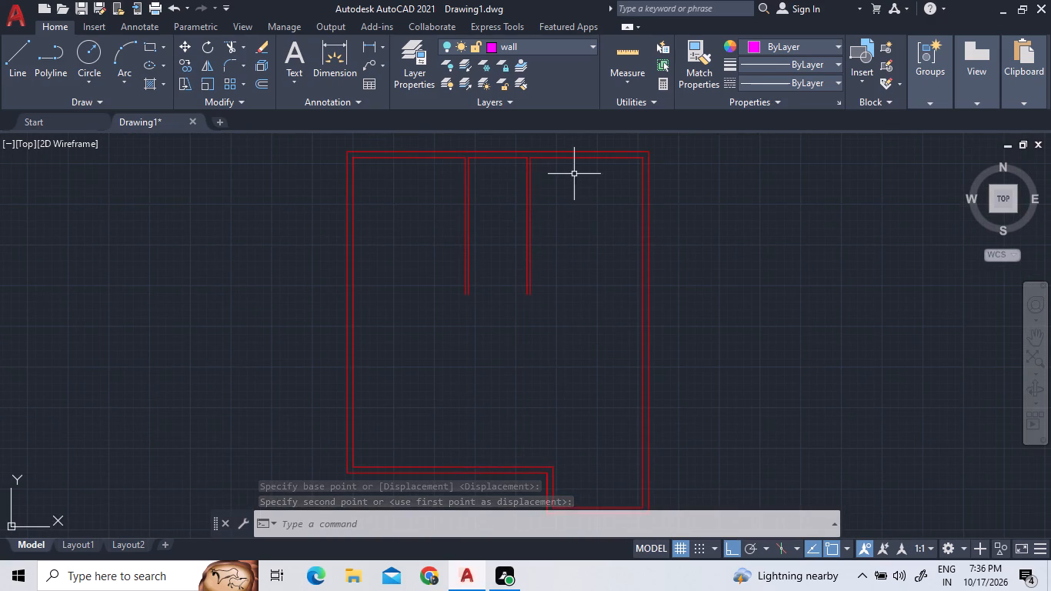
scroll(563, 142, "up", 1)
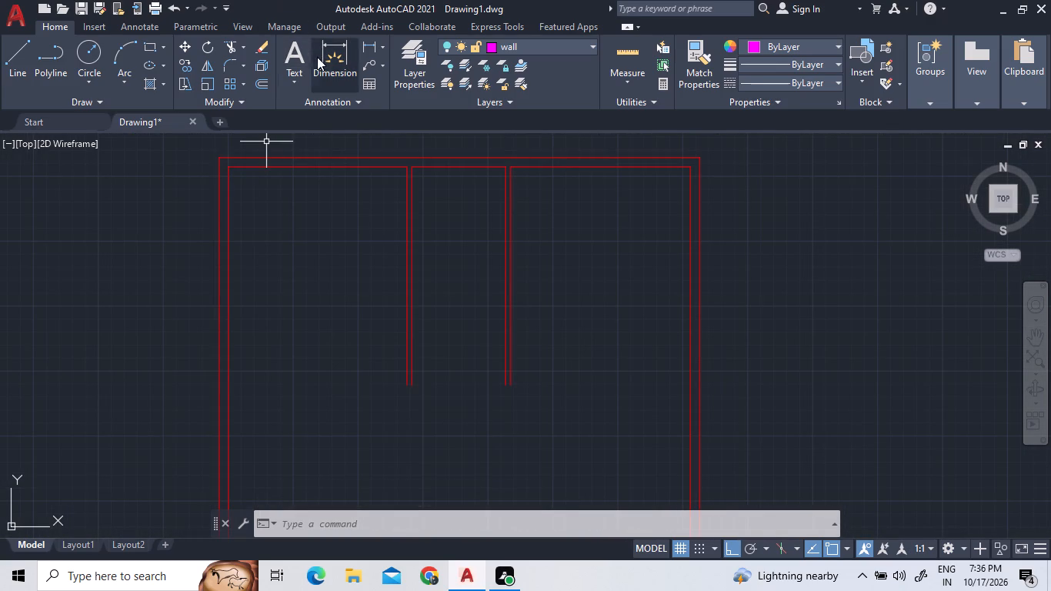
double_click(266, 78)
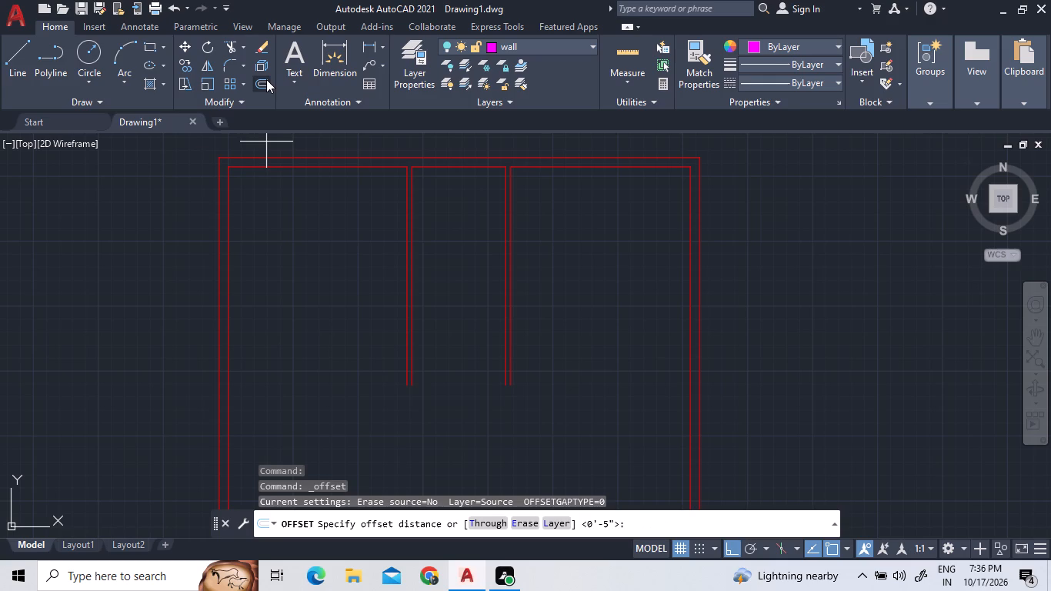
type("14'")
type("3\"")
key("Return")
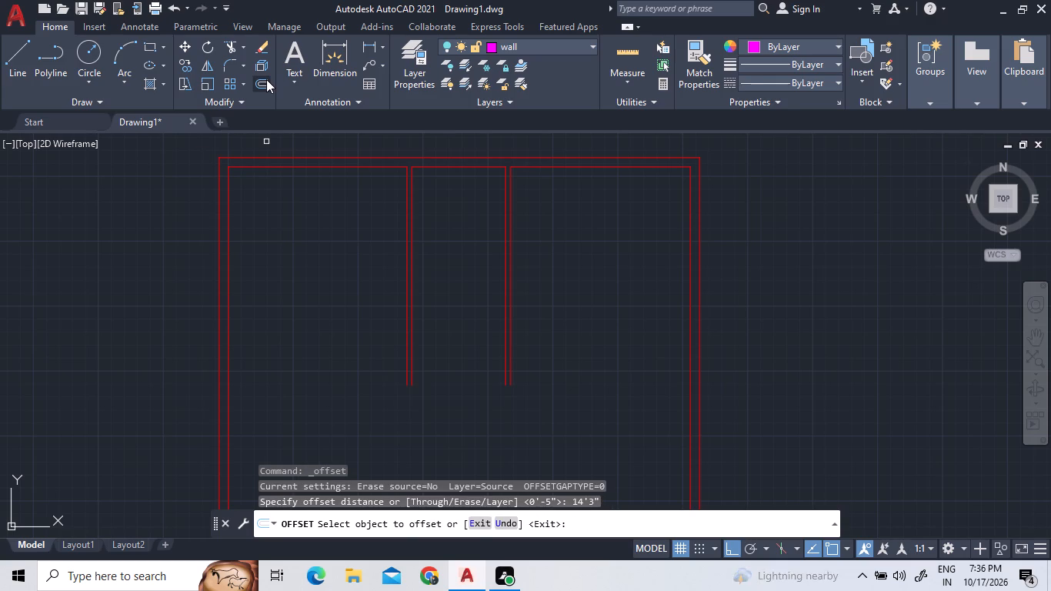
left_click(325, 167)
double_click(312, 223)
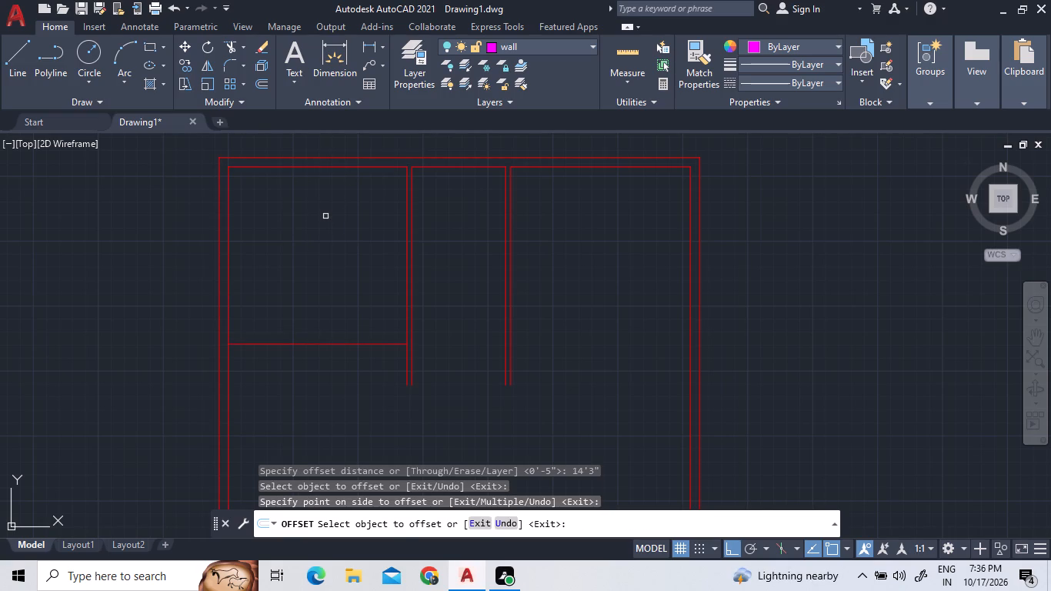
left_click(592, 168)
left_click(586, 219)
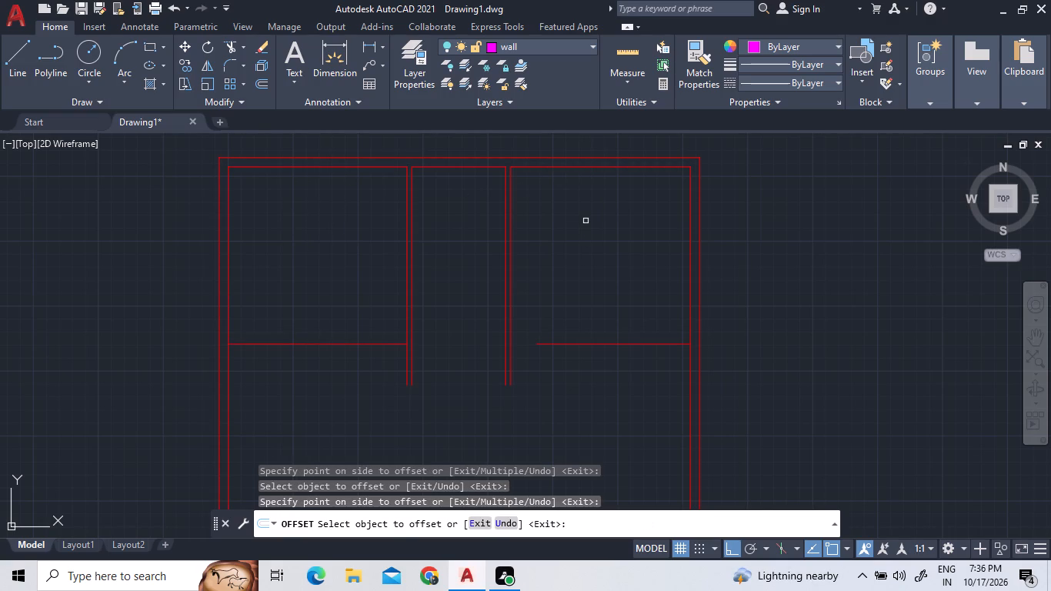
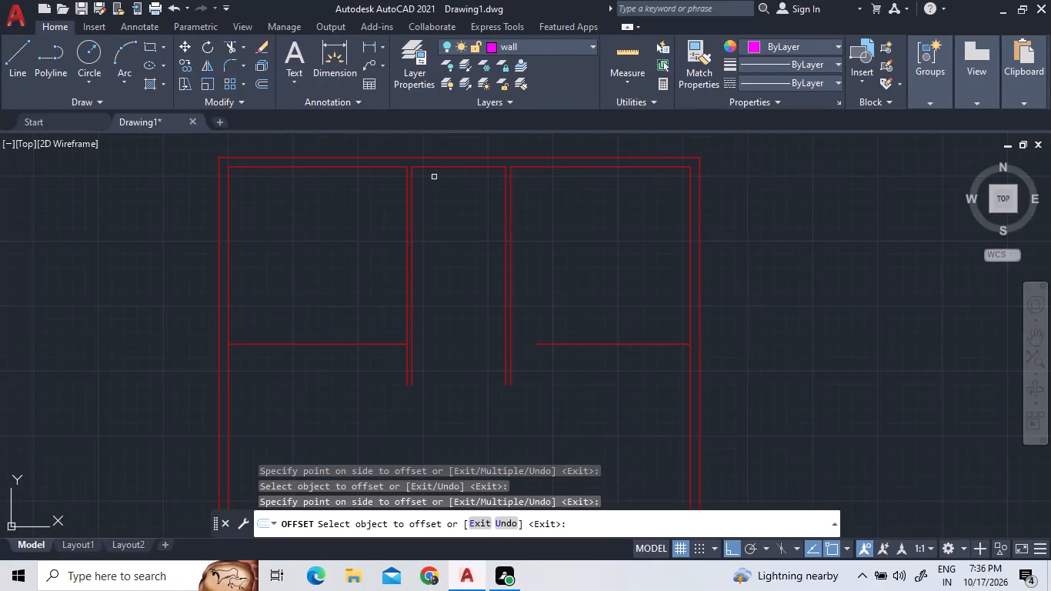
Offset the lower boundary line of both the upper-left and upper-right rooms 9" downward to form wall thickness.
double_click(262, 84)
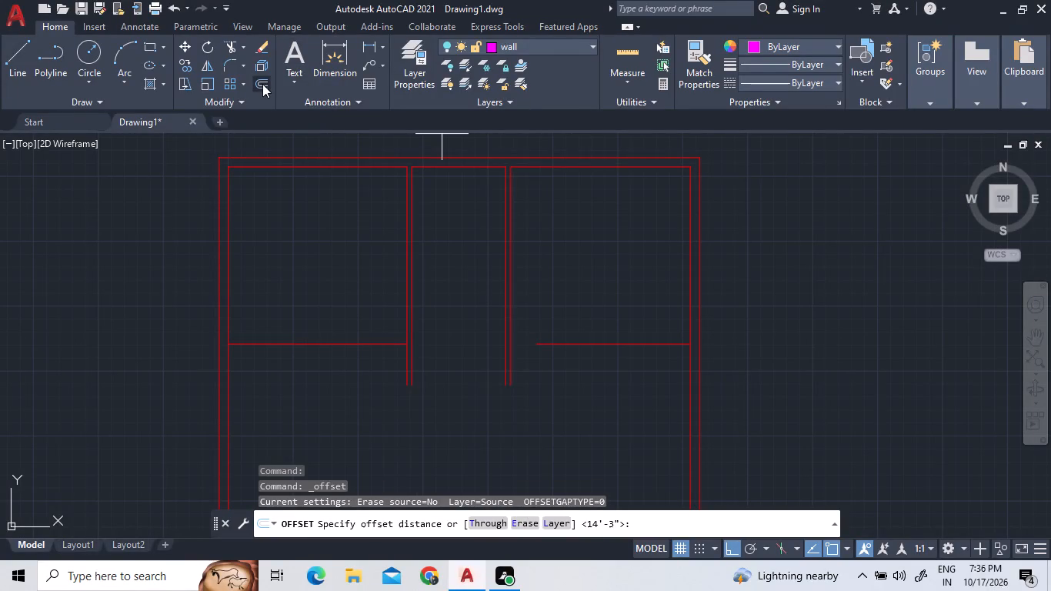
type("9\"")
key("Return")
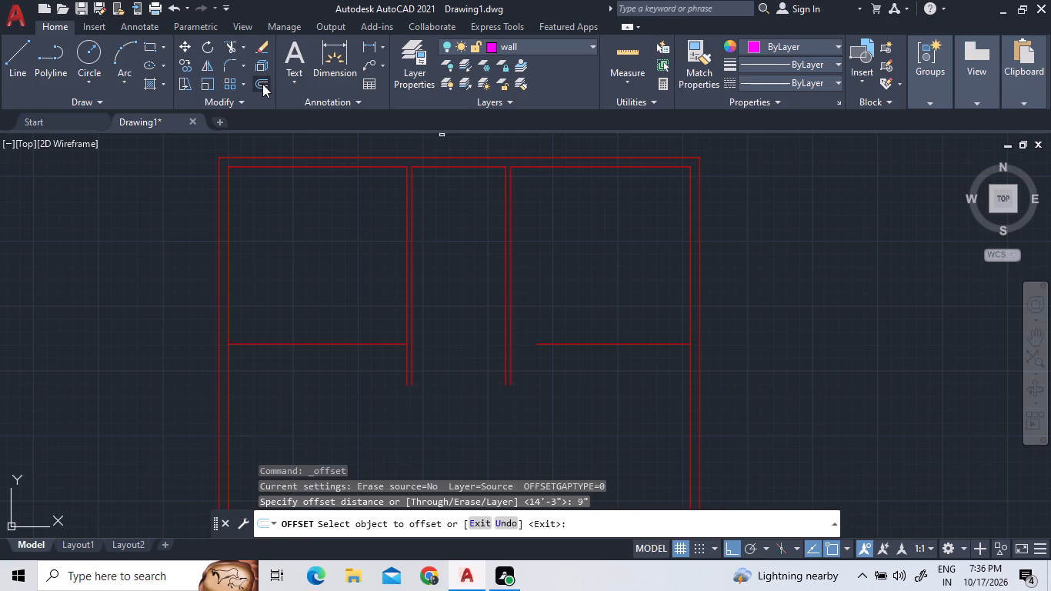
left_click(284, 346)
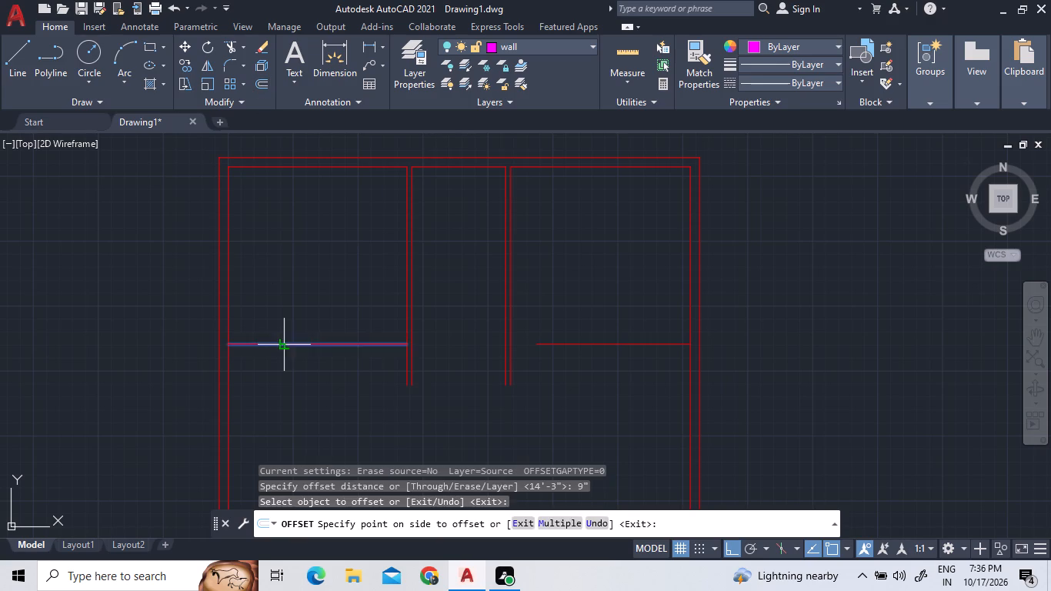
double_click(277, 372)
left_click(586, 345)
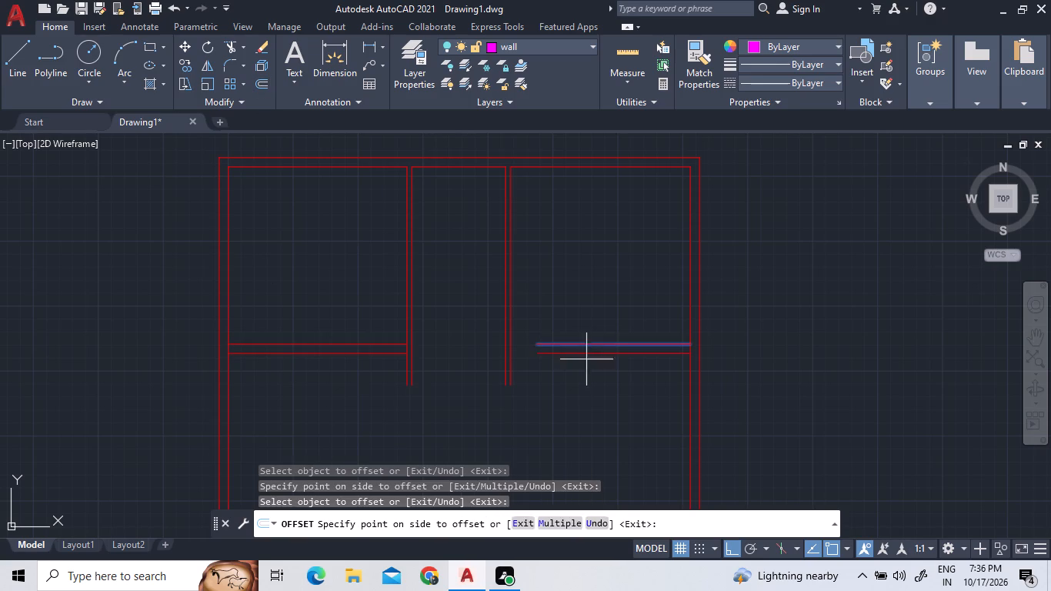
left_click(584, 371)
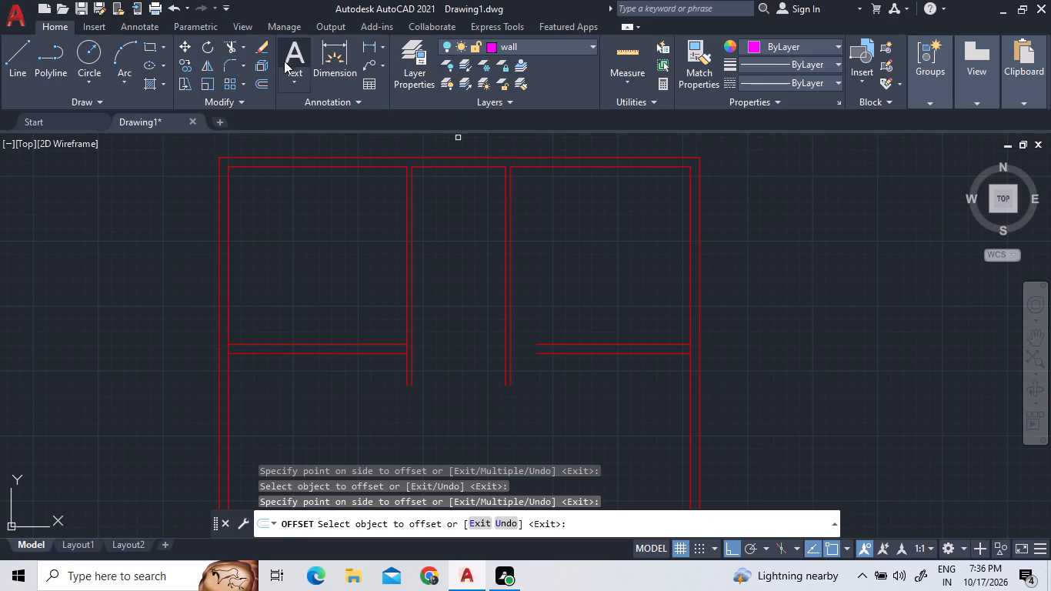
Extend both pairs of horizontal wall lines to the vertical partitions, reaching through to the partition lines facing the central passage.
left_click(239, 47)
double_click(245, 96)
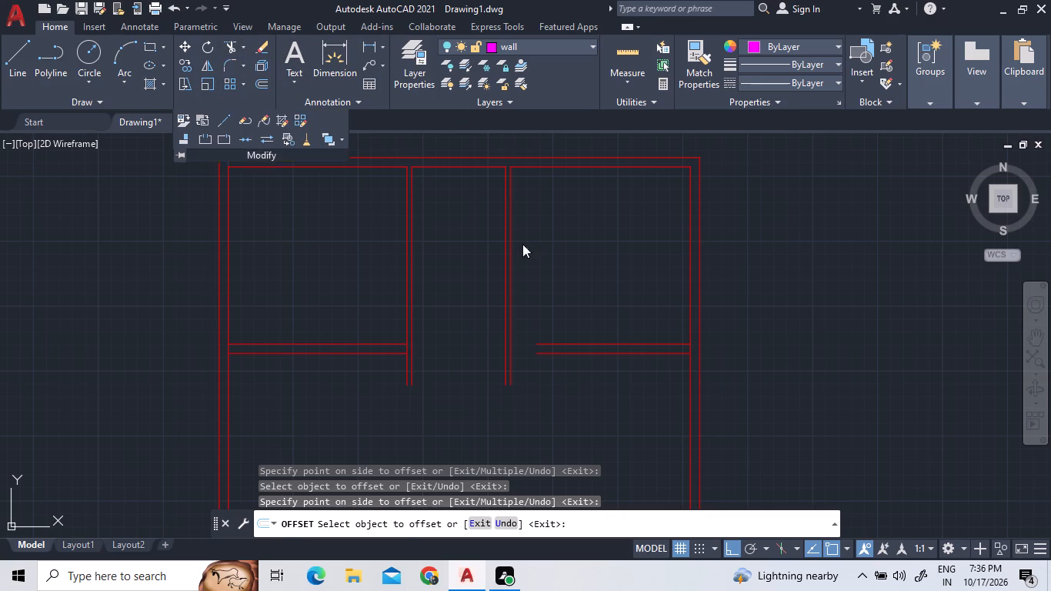
left_click(593, 319)
left_click(557, 405)
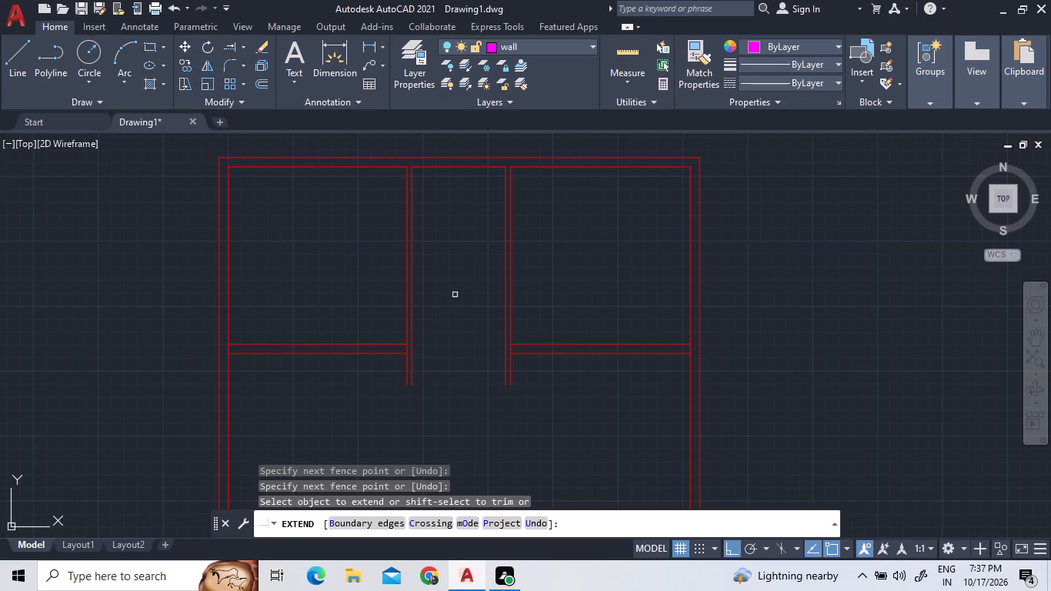
left_click(546, 375)
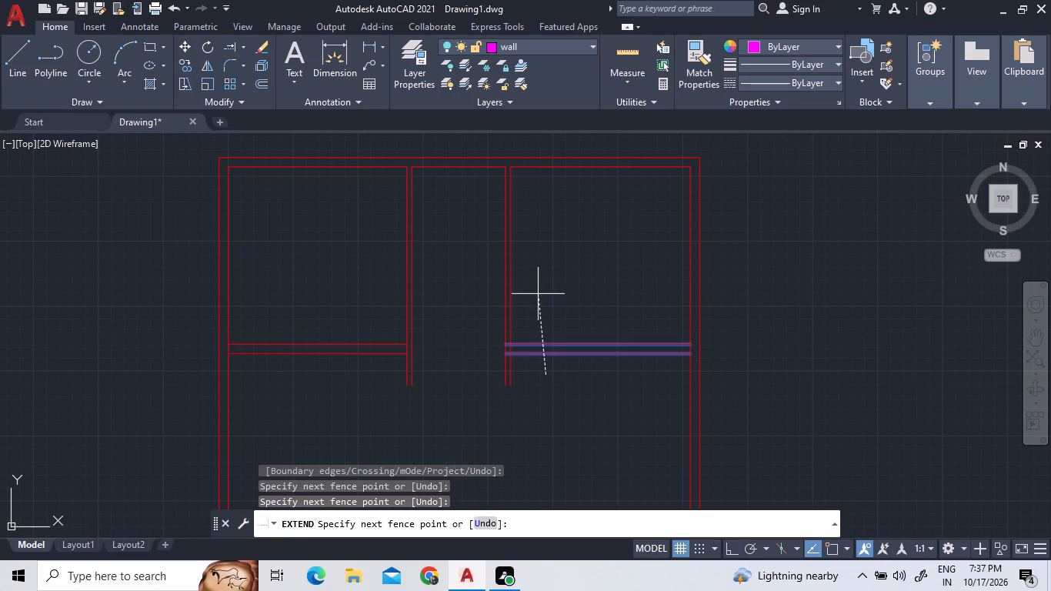
left_click(538, 294)
left_click(327, 375)
left_click(342, 292)
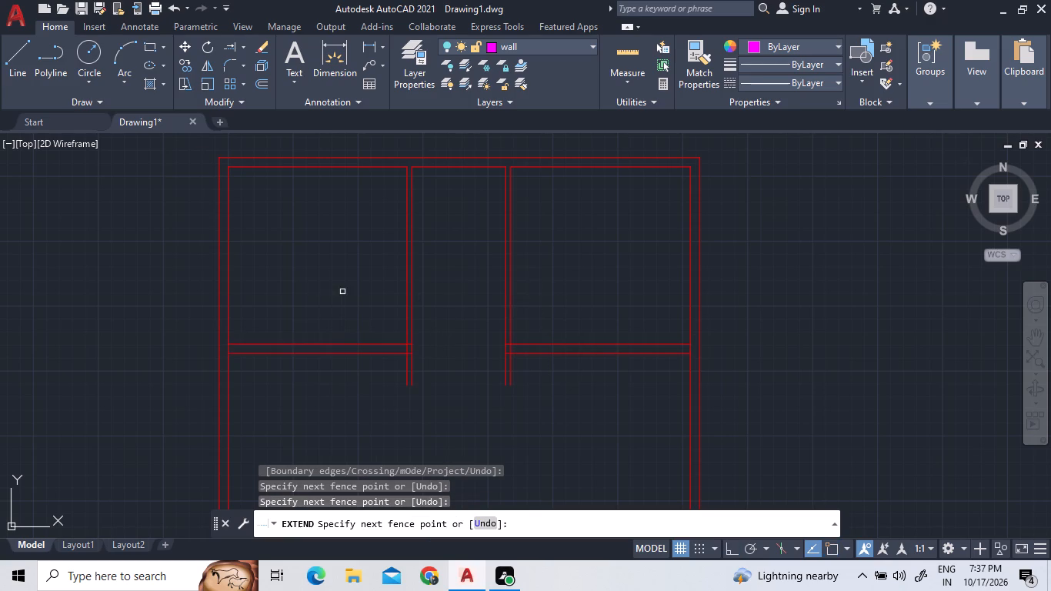
right_click(541, 392)
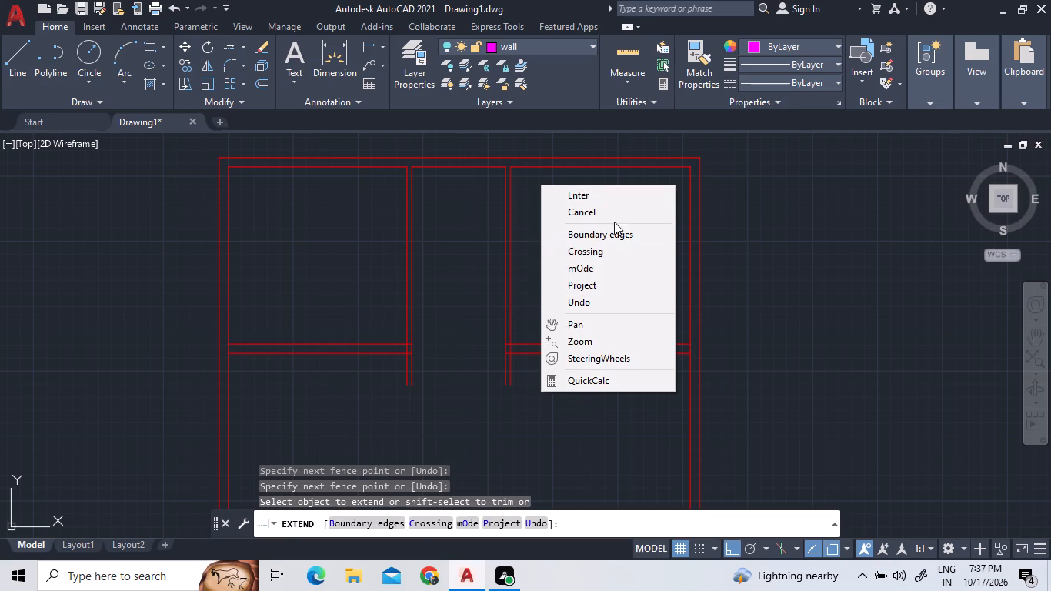
left_click(599, 202)
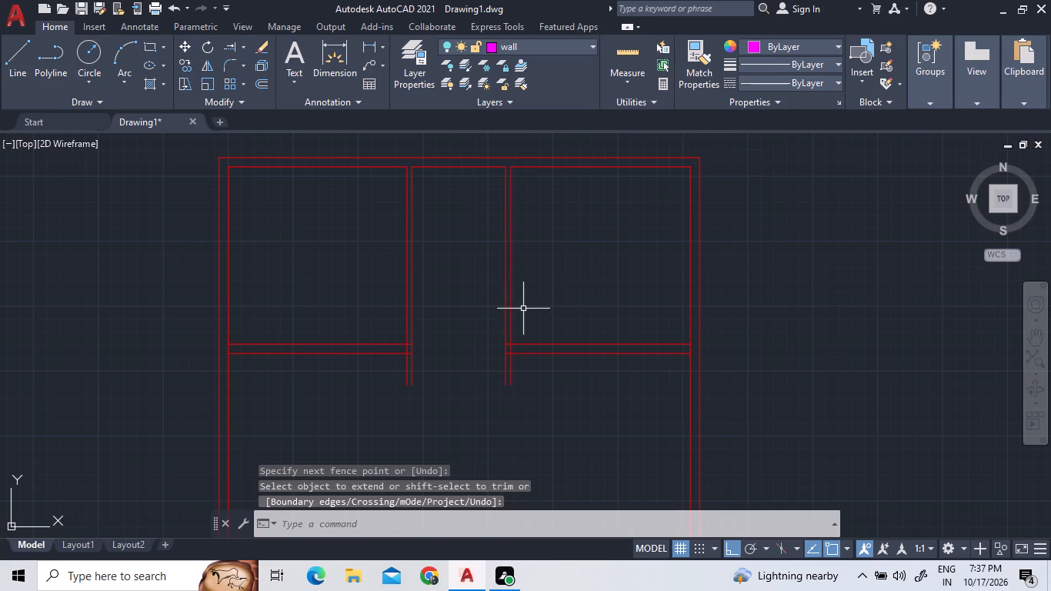
Offset the inner line of the lower-left outer wall 6'6" upward.
scroll(513, 277, "down", 2)
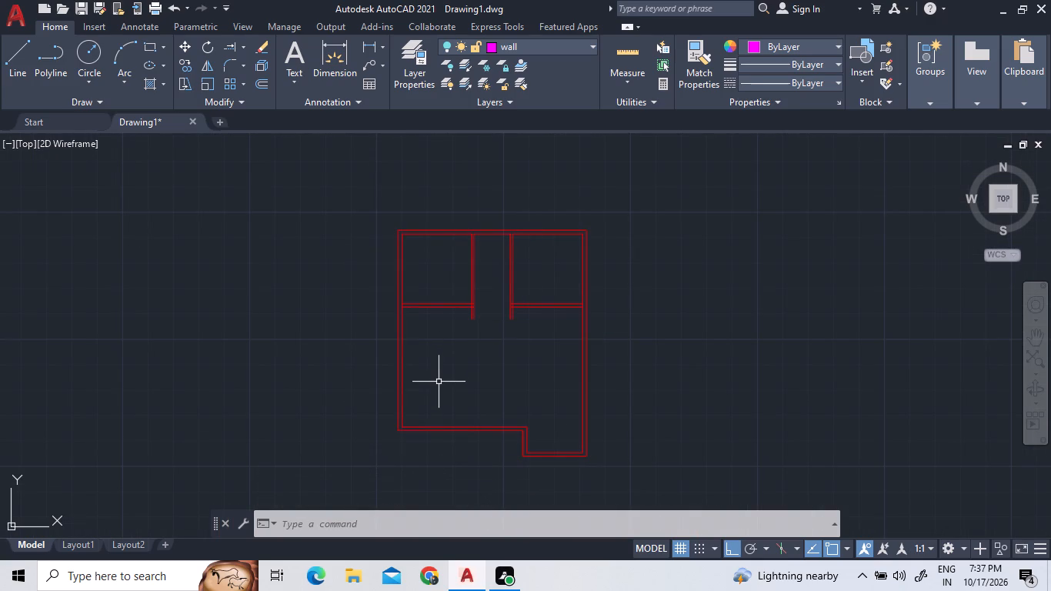
left_click(260, 85)
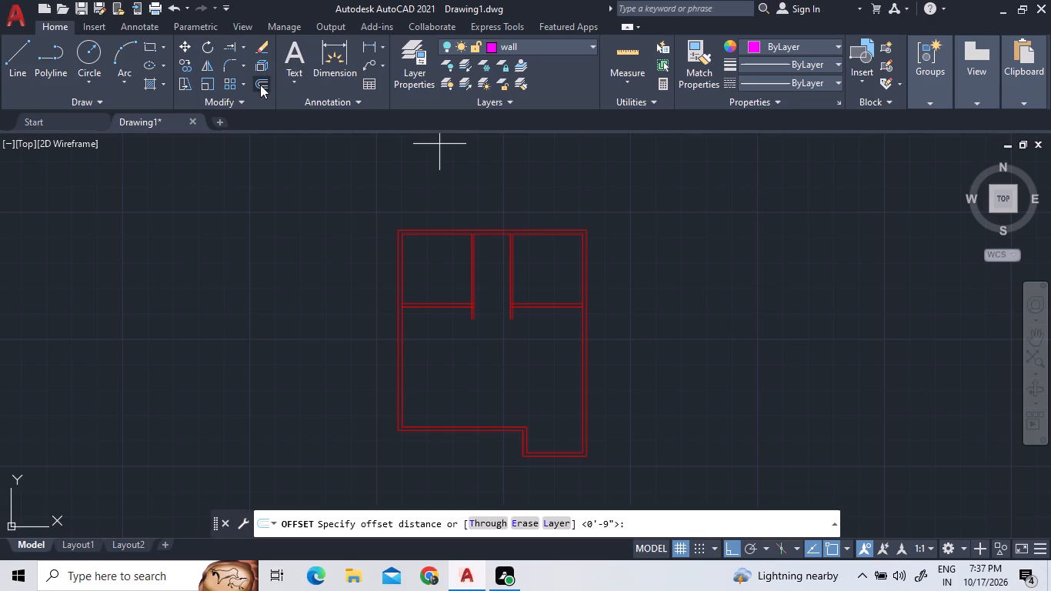
type("6'")
key("6")
key("shift+quotedbl")
key("Return")
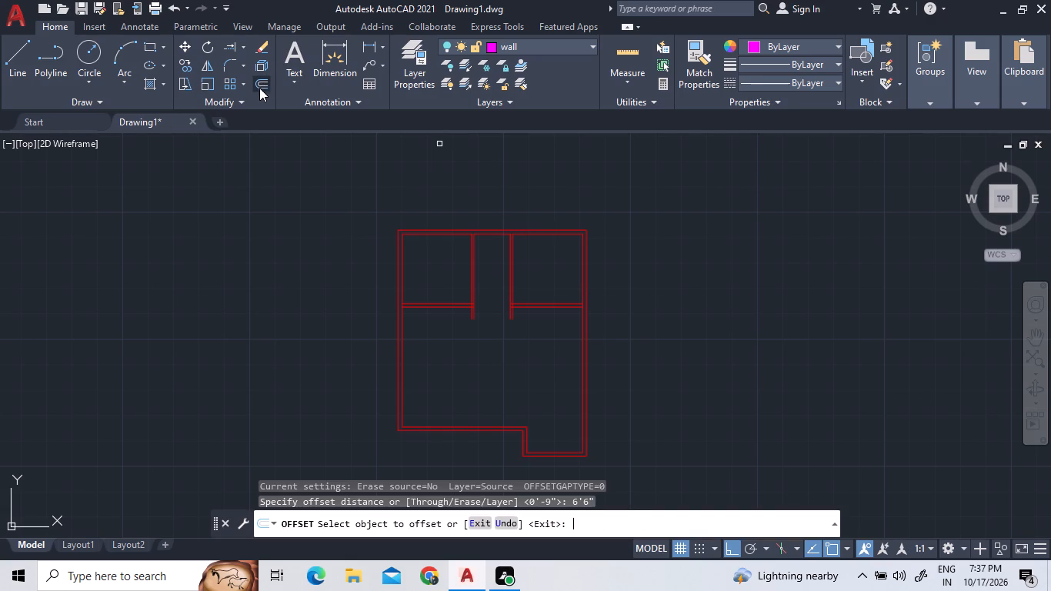
left_click(435, 426)
left_click(437, 382)
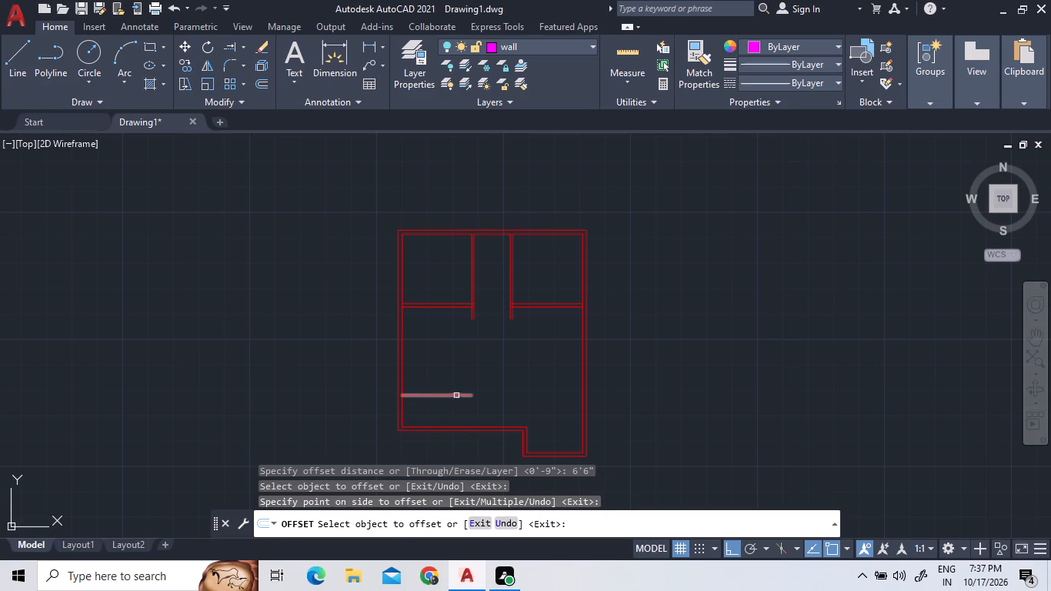
Offset the new horizontal line above the lower-left outer wall 9" upward.
left_click(264, 75)
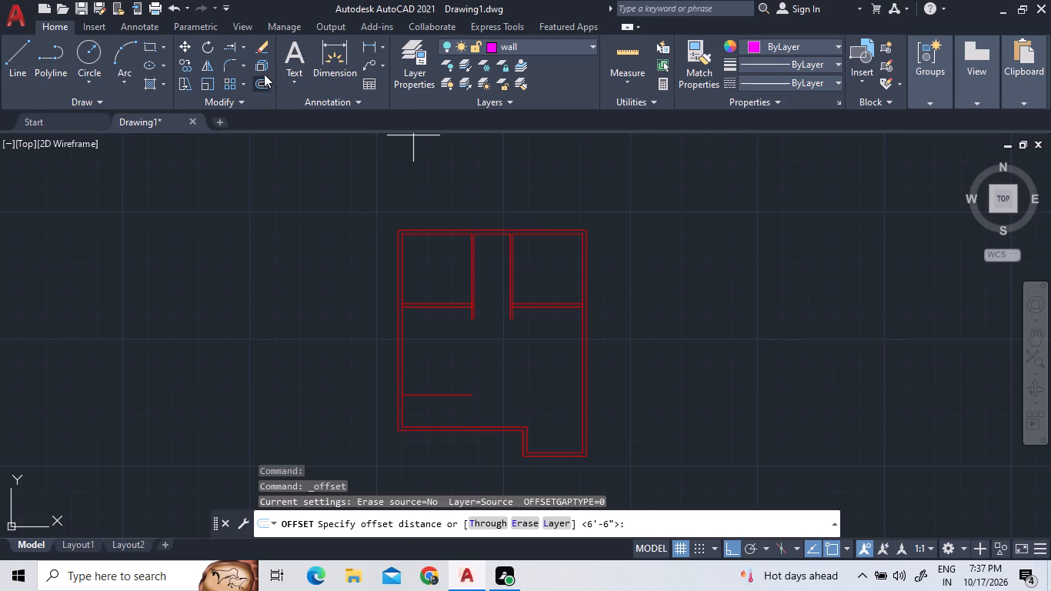
key("9")
key("shift+quotedbl")
key("Return")
left_click(435, 396)
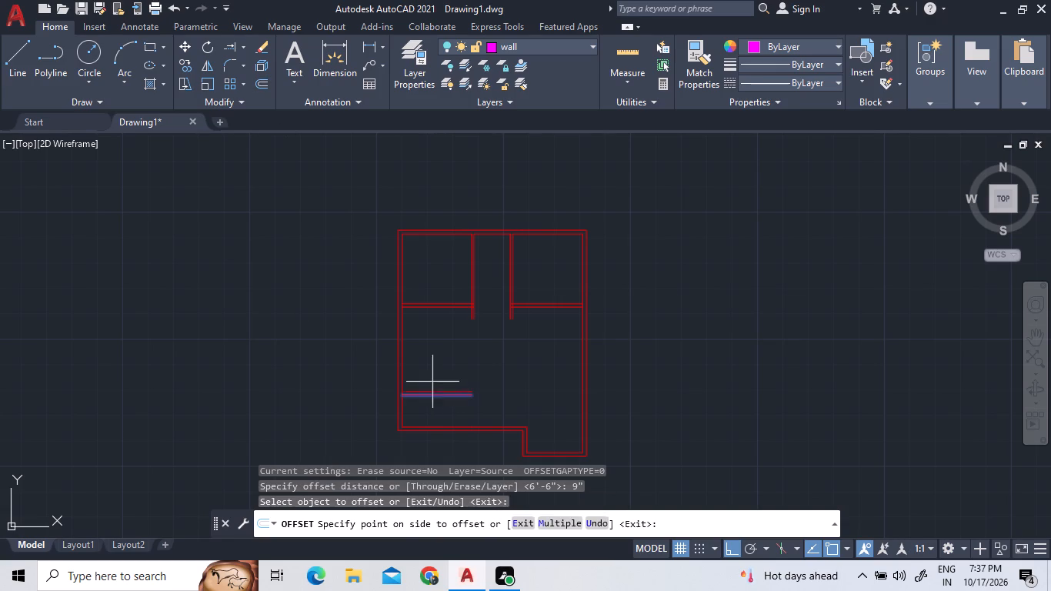
double_click(432, 366)
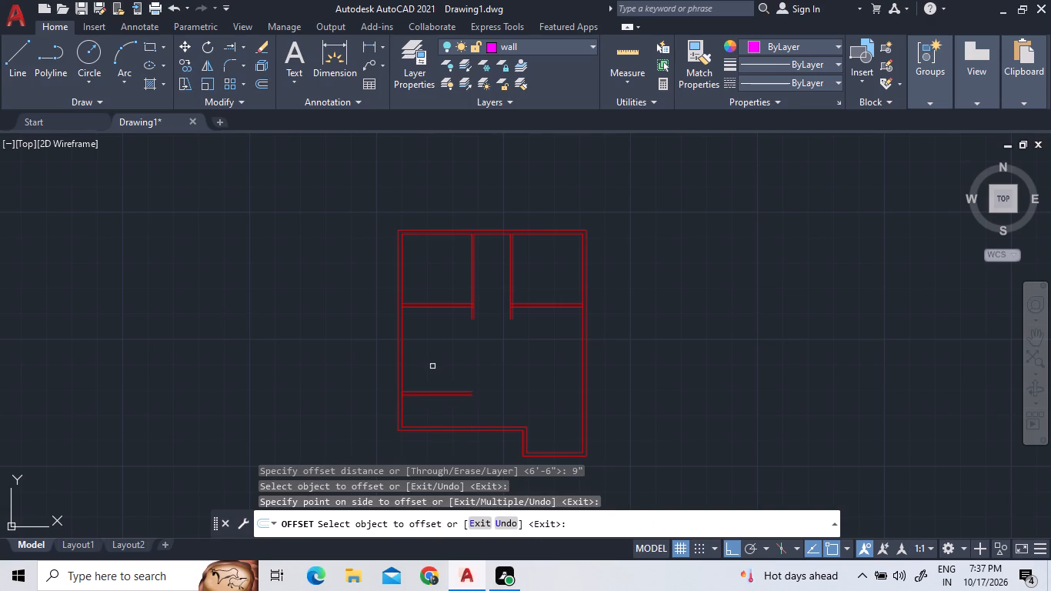
Offset the upper line of the lower-left 9" wall 13' upward.
scroll(432, 366, "down", 1)
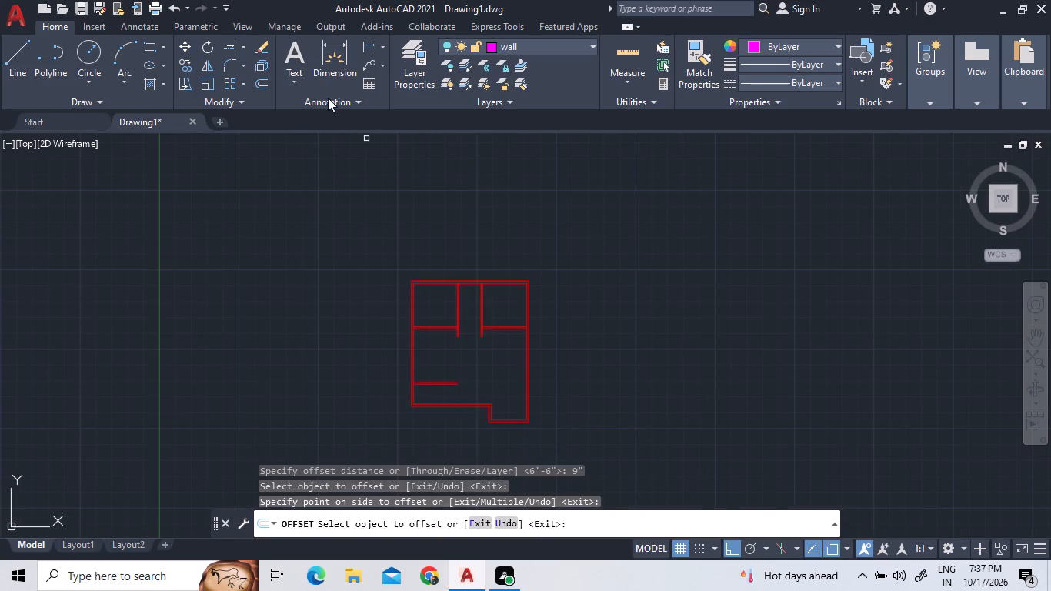
left_click(265, 85)
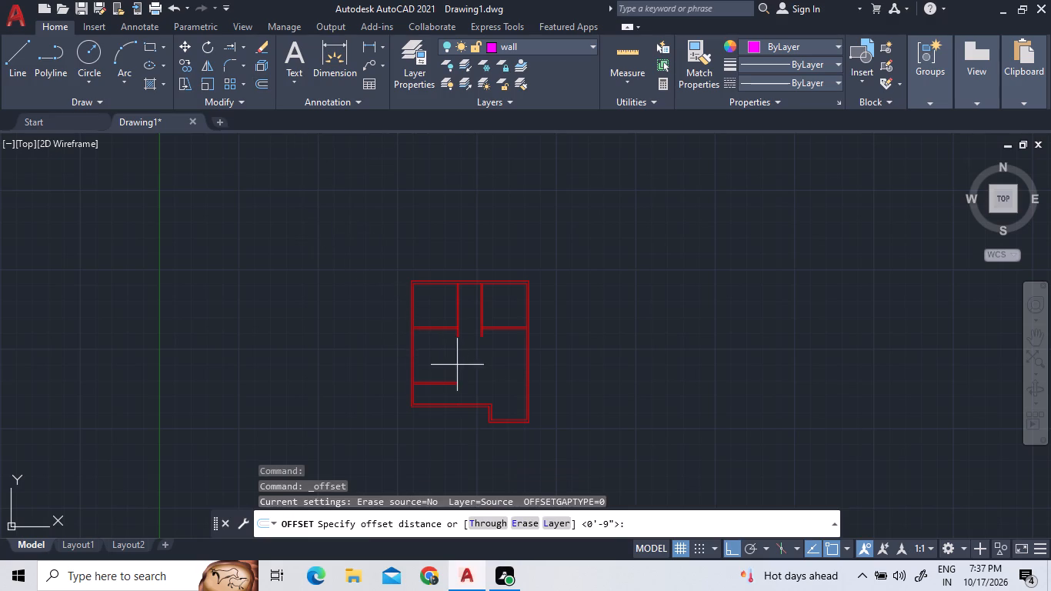
scroll(458, 366, "up", 2)
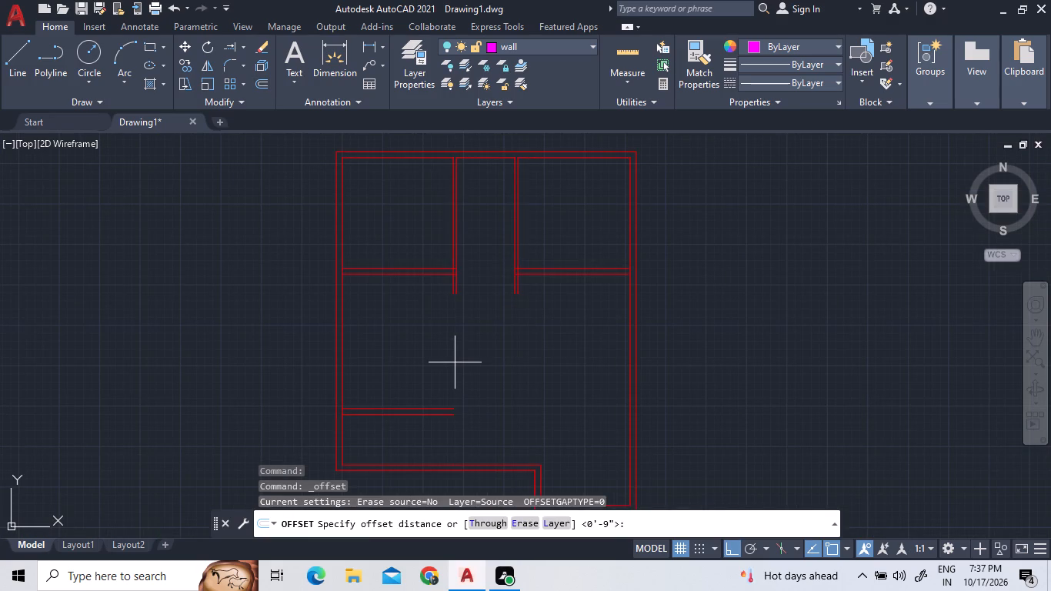
type("13")
key("apostrophe")
key("Return")
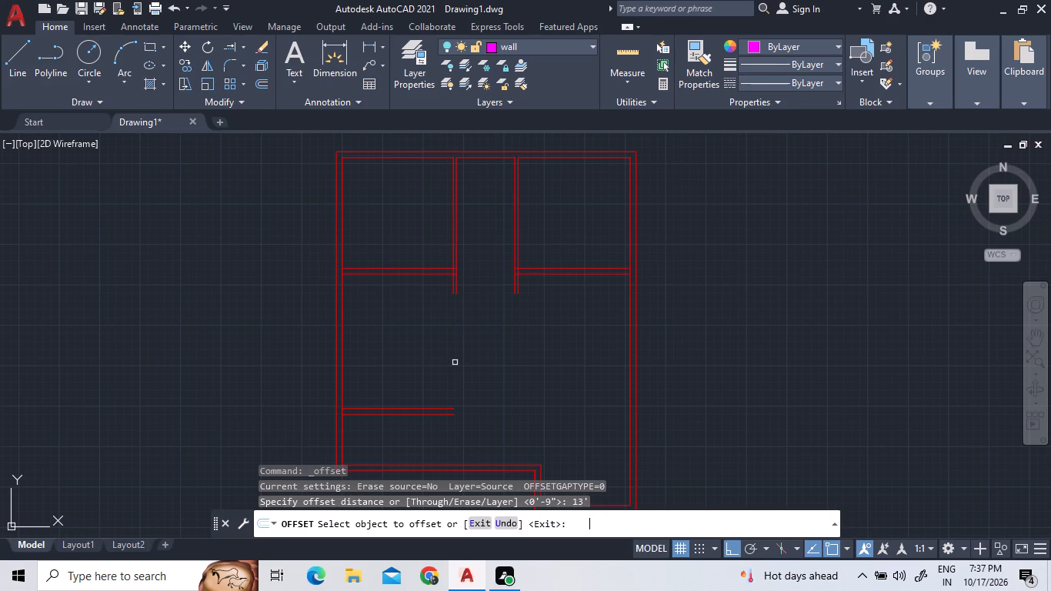
left_click(402, 407)
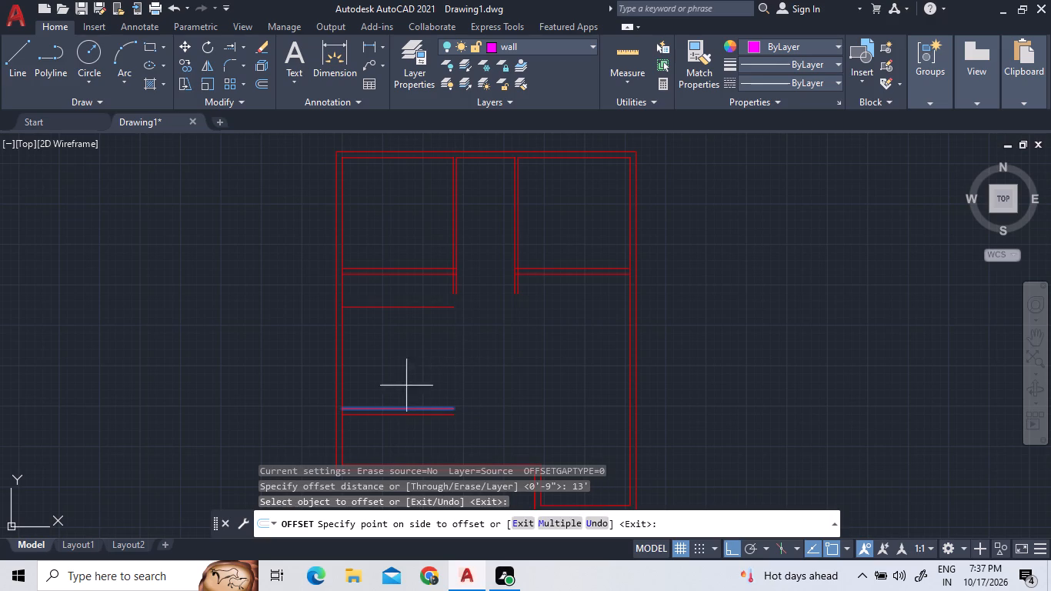
left_click(411, 342)
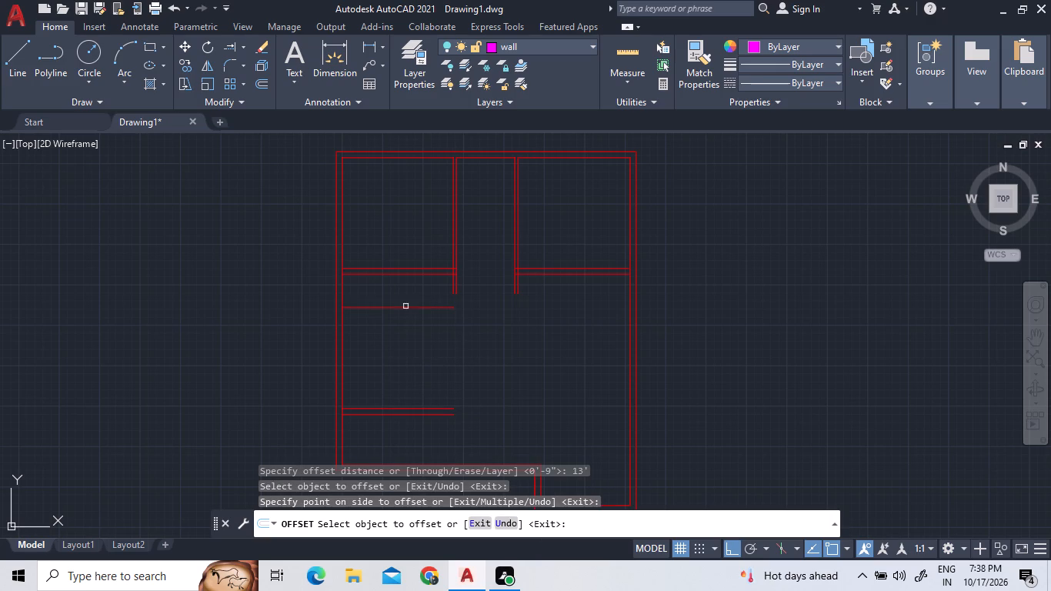
Offset the horizontal line 13' above the lower-left wall 5" upward to form a partition.
scroll(395, 189, "down", 2)
scroll(401, 213, "up", 2)
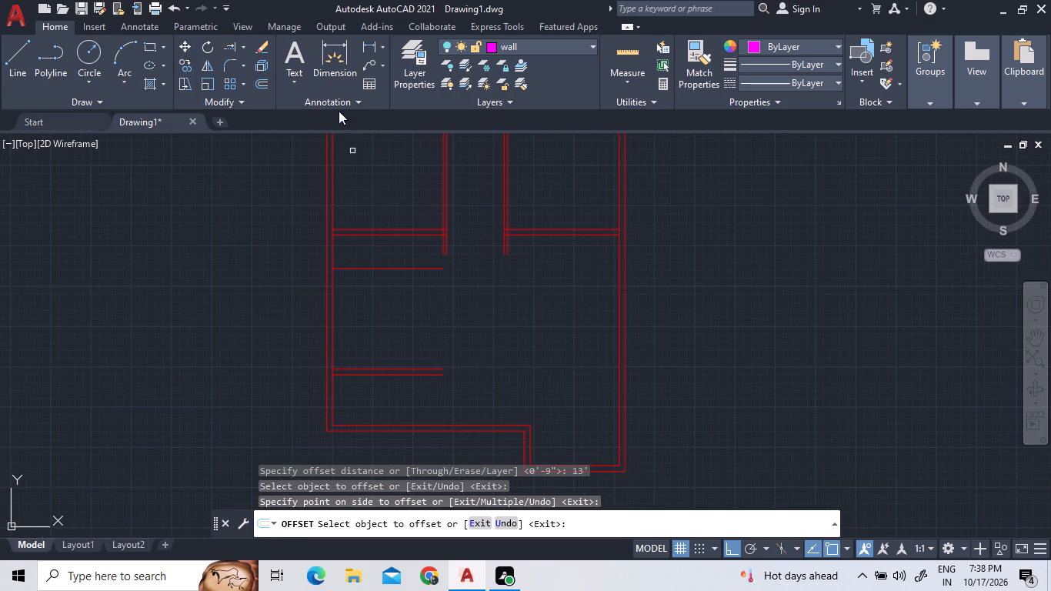
left_click(255, 87)
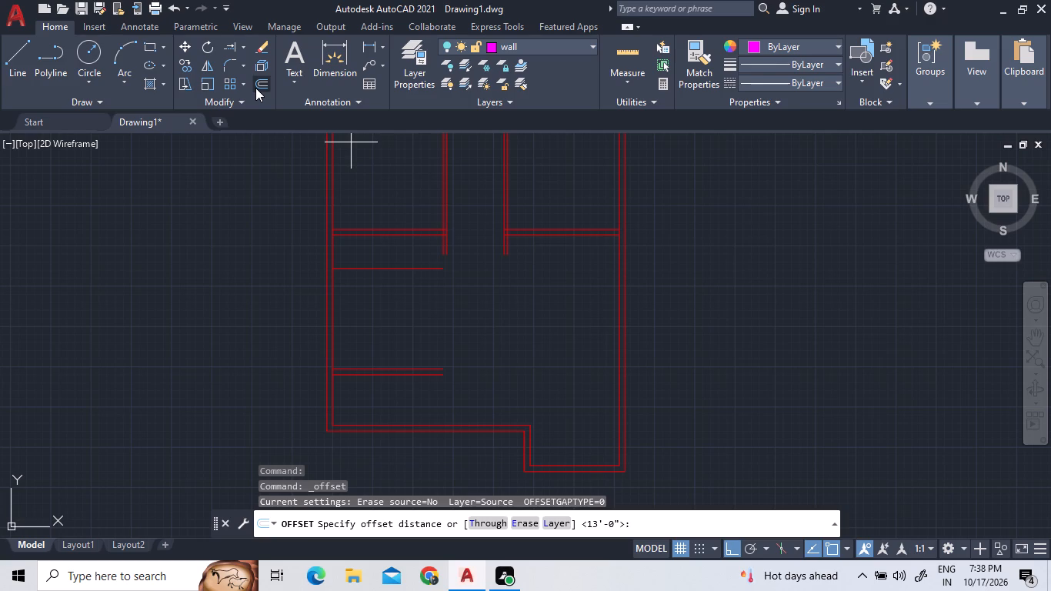
key("5")
key("shift+quotedbl")
key("Return")
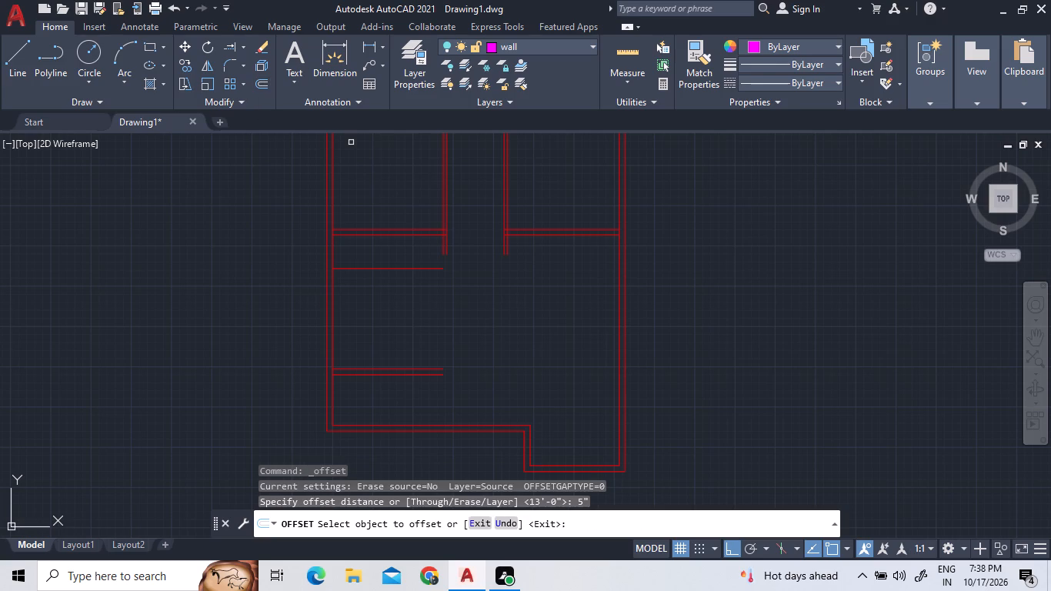
double_click(368, 268)
left_click(371, 253)
Measure the gap between the upper-left room's lower wall and the new 5" partition below it.
scroll(379, 231, "up", 2)
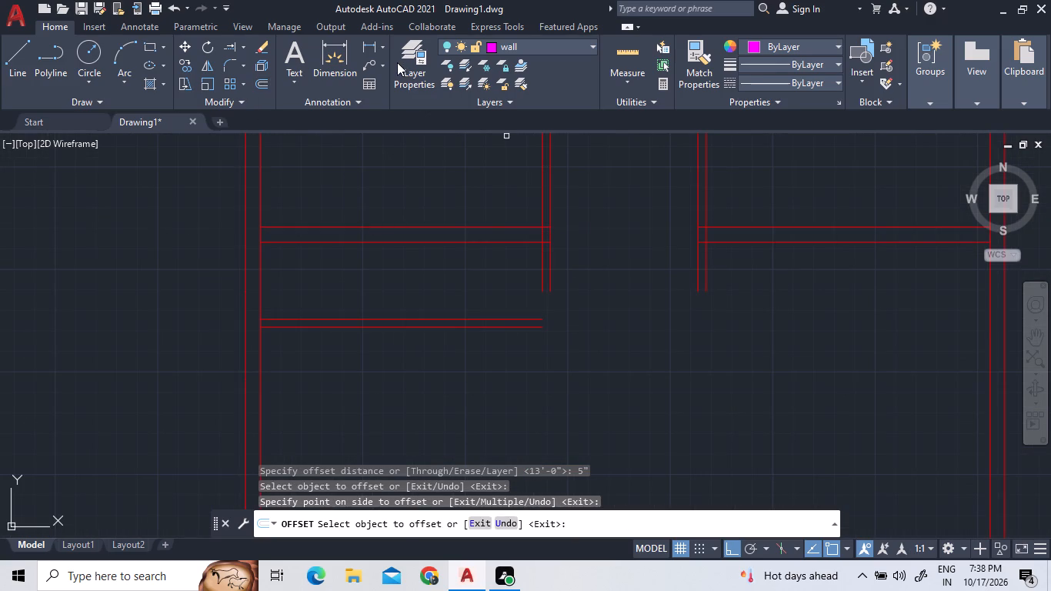
left_click(625, 51)
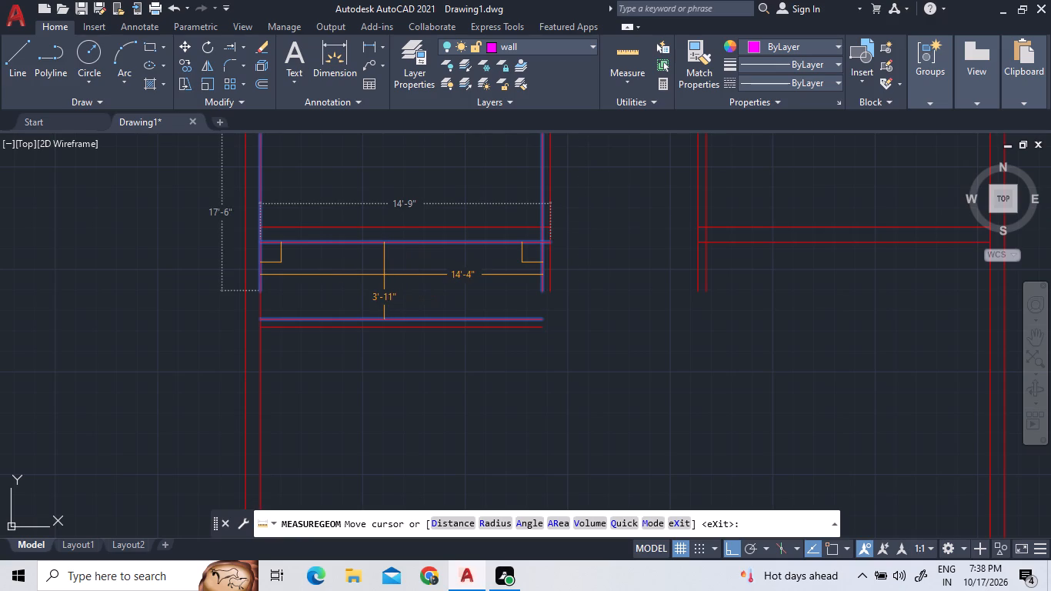
scroll(384, 275, "down", 2)
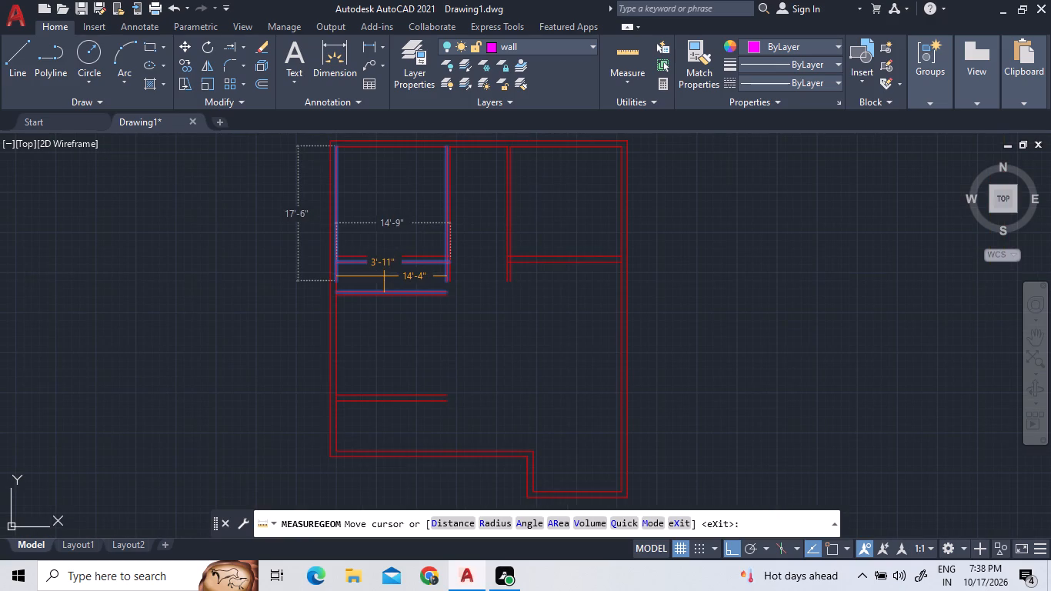
key("Escape")
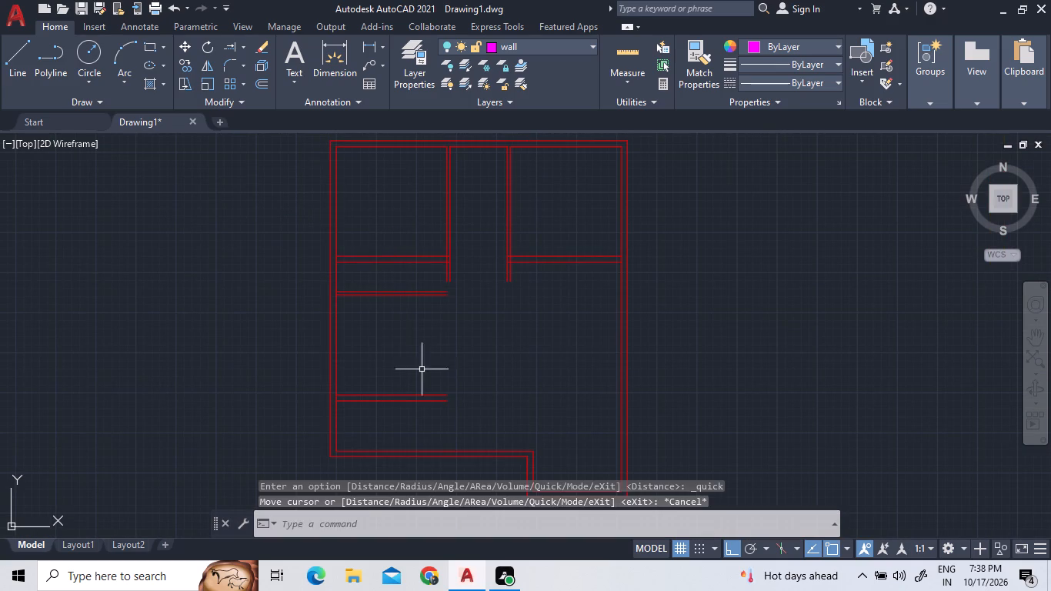
Move both lines of the lower-left 9" horizontal wall 1'9" straight down.
left_click(412, 411)
left_click(379, 372)
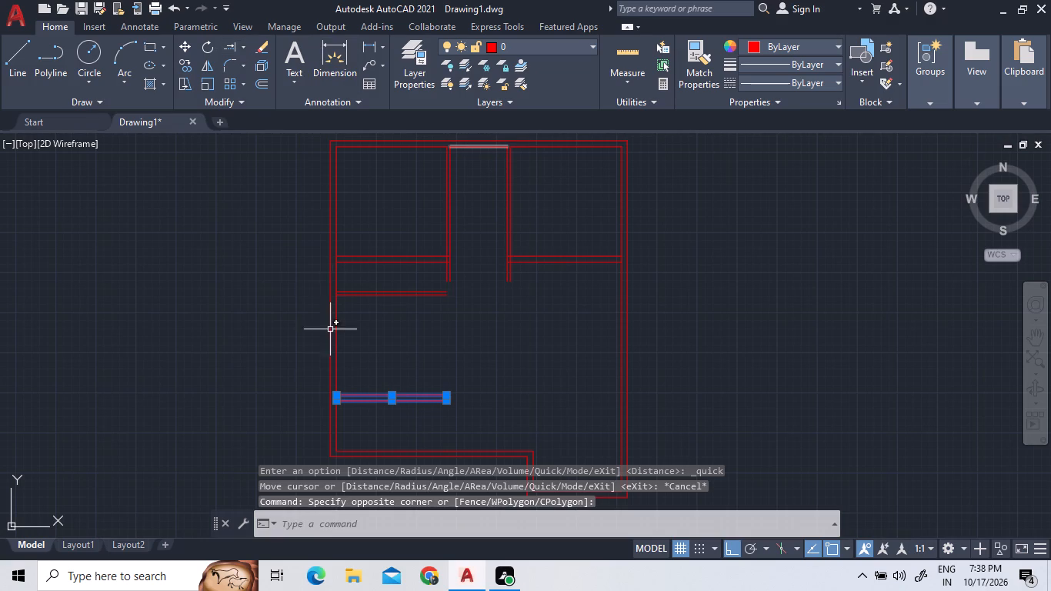
right_click(382, 349)
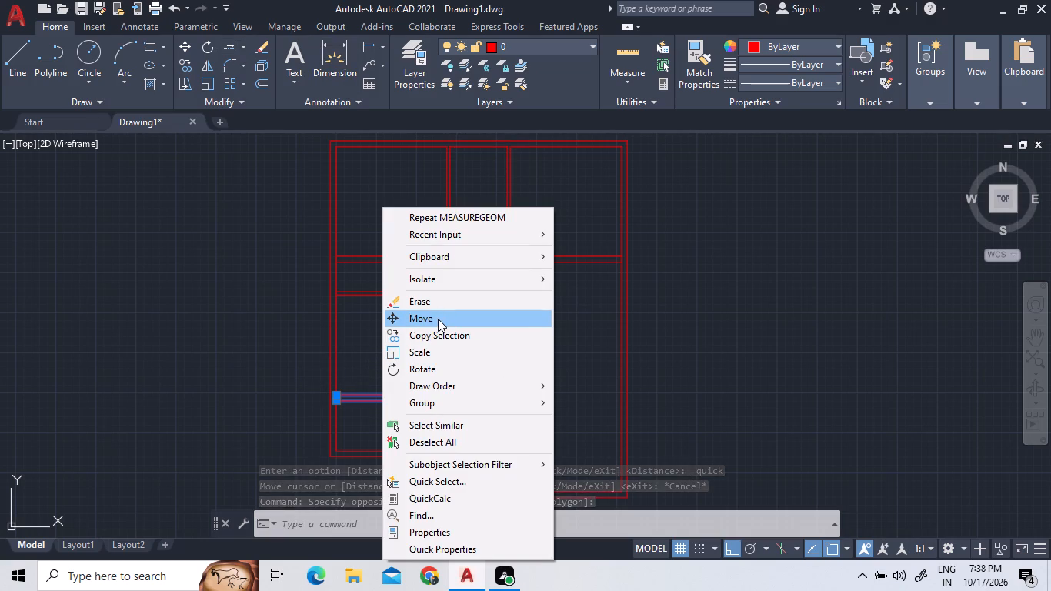
left_click(438, 319)
scroll(339, 396, "up", 4)
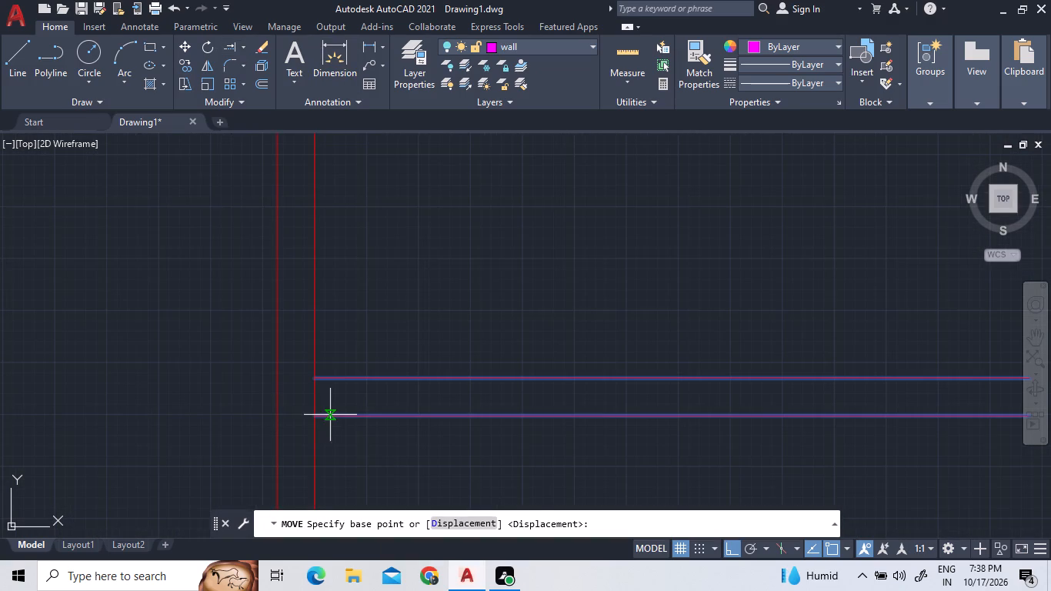
left_click(315, 415)
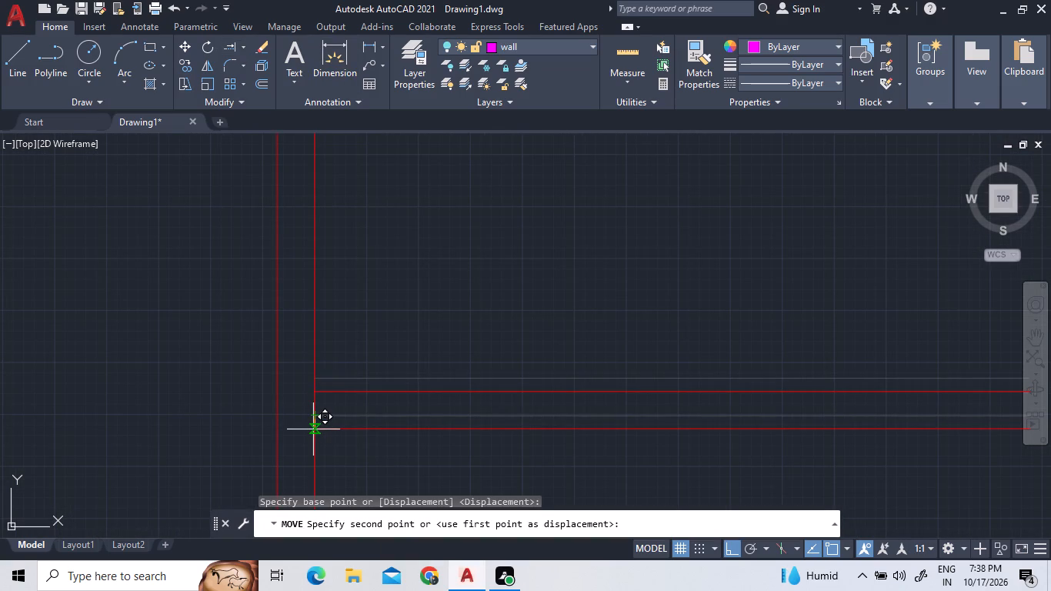
type("1'")
type("9\"")
key("Return")
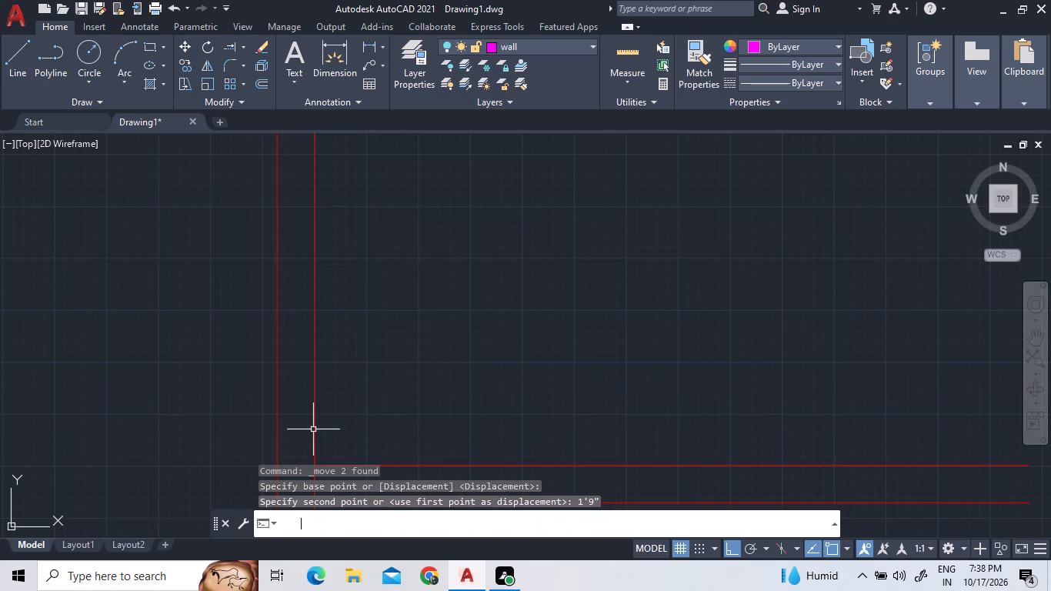
scroll(316, 427, "down", 3)
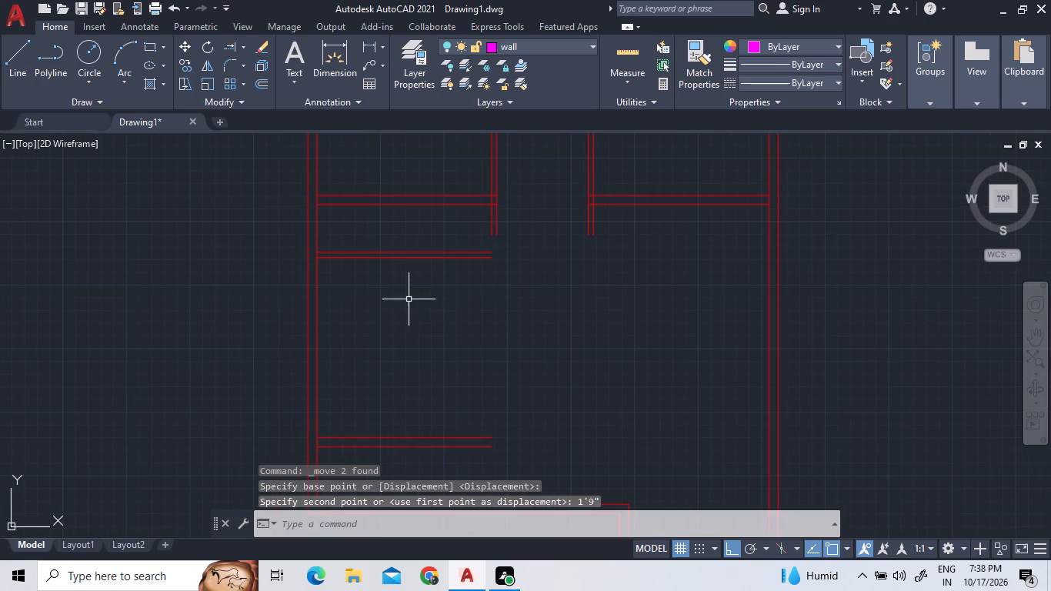
Move both lines of the 5" partition below the upper-left room 1'9" straight down.
left_click(406, 284)
left_click(342, 220)
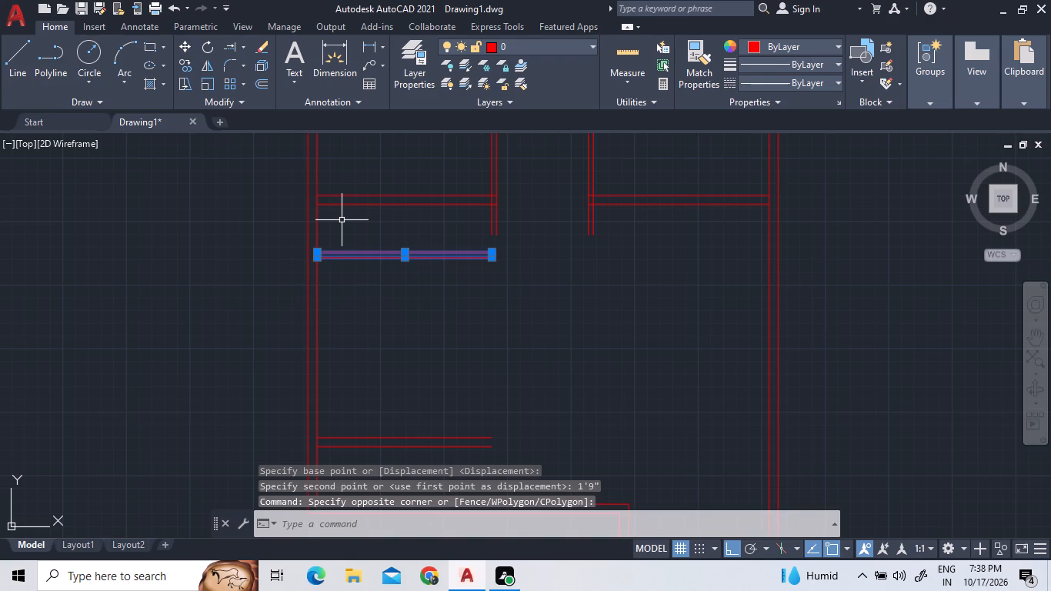
scroll(332, 225, "up", 2)
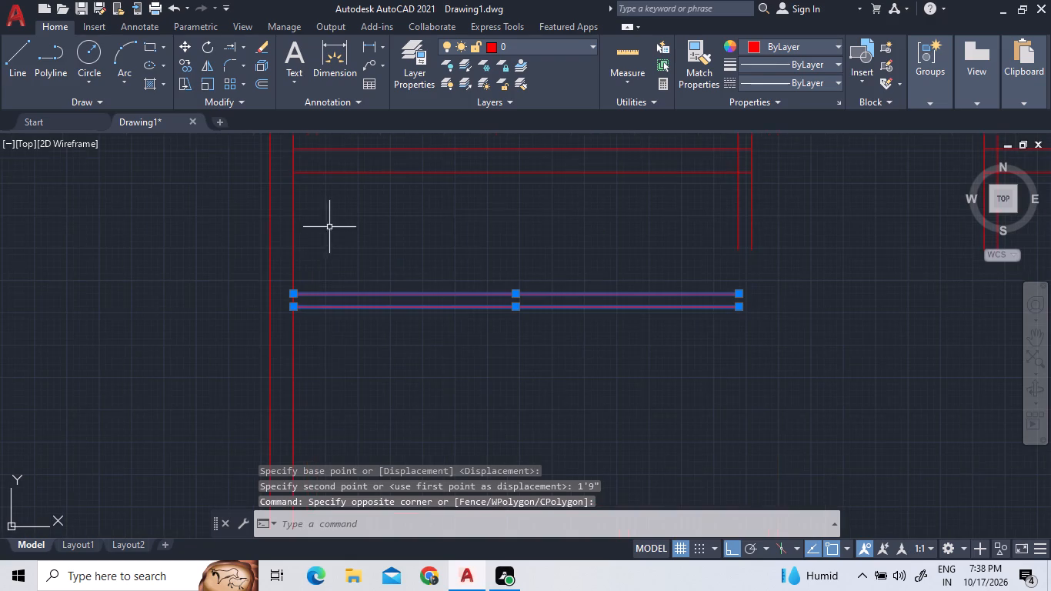
right_click(322, 244)
left_click(352, 325)
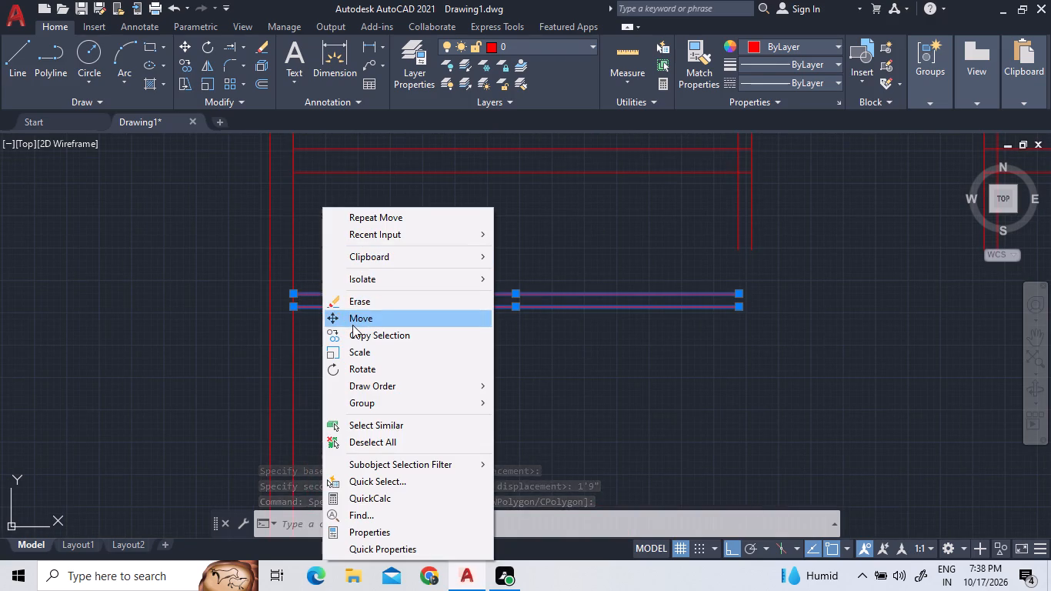
scroll(283, 318, "up", 2)
scroll(283, 318, "down", 1)
scroll(283, 318, "up", 1)
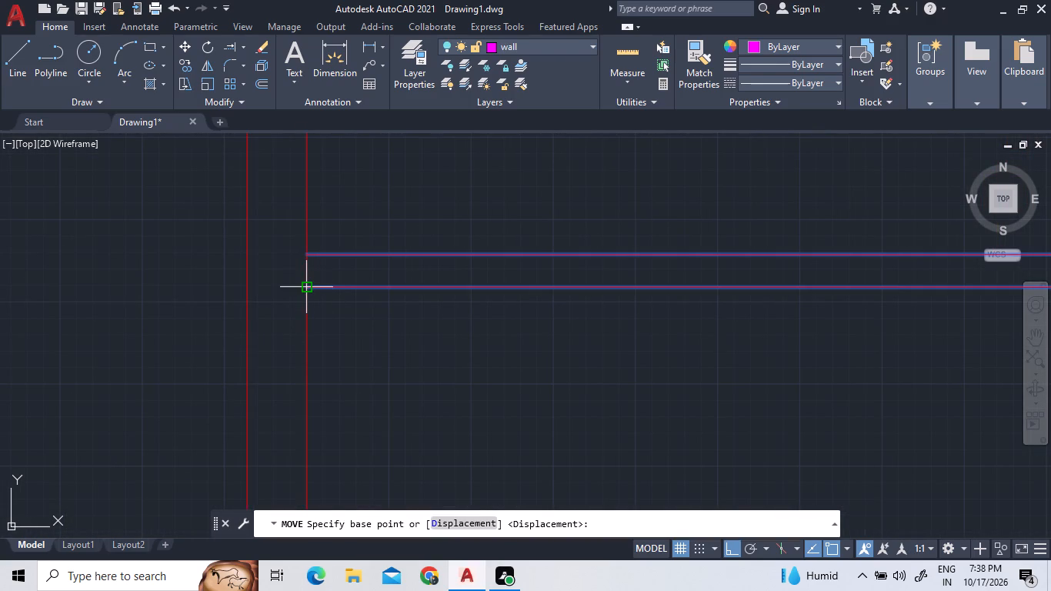
left_click(305, 284)
type("1'9\"")
key("Return")
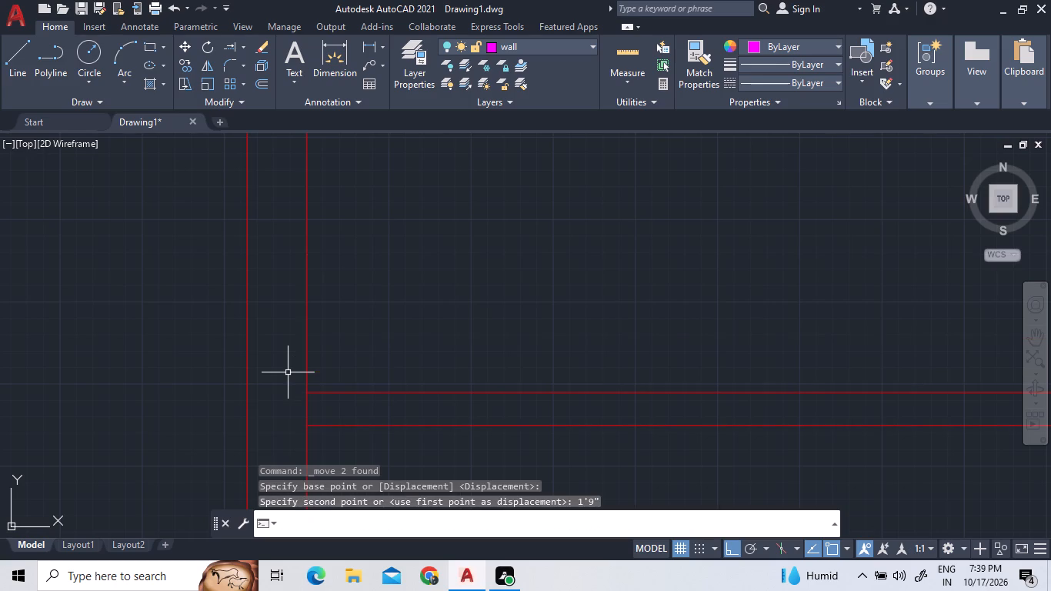
scroll(296, 366, "down", 5)
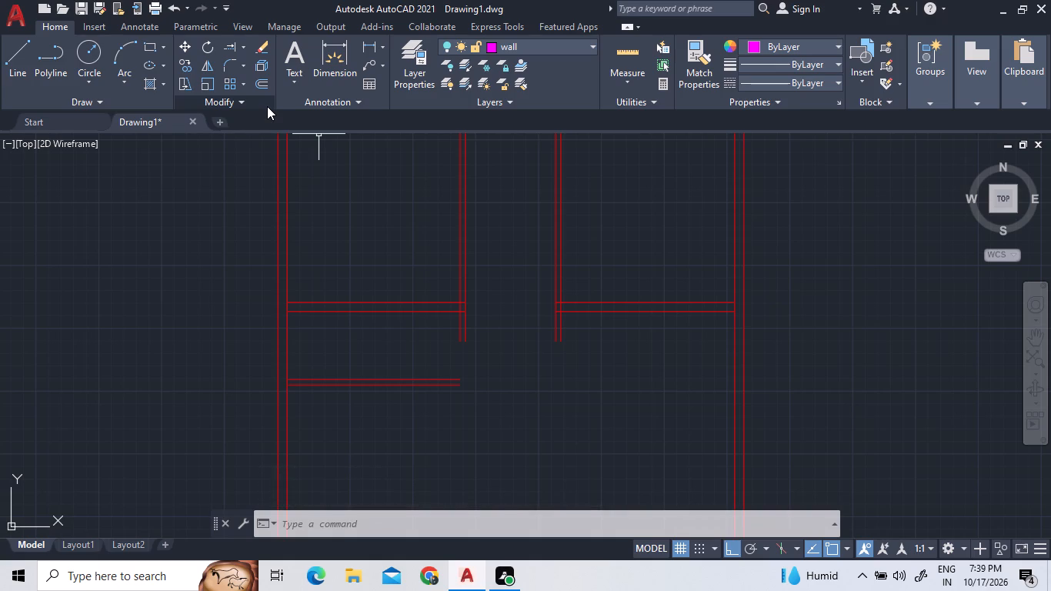
Measure the upper-left room's interior width.
scroll(267, 106, "up", 1)
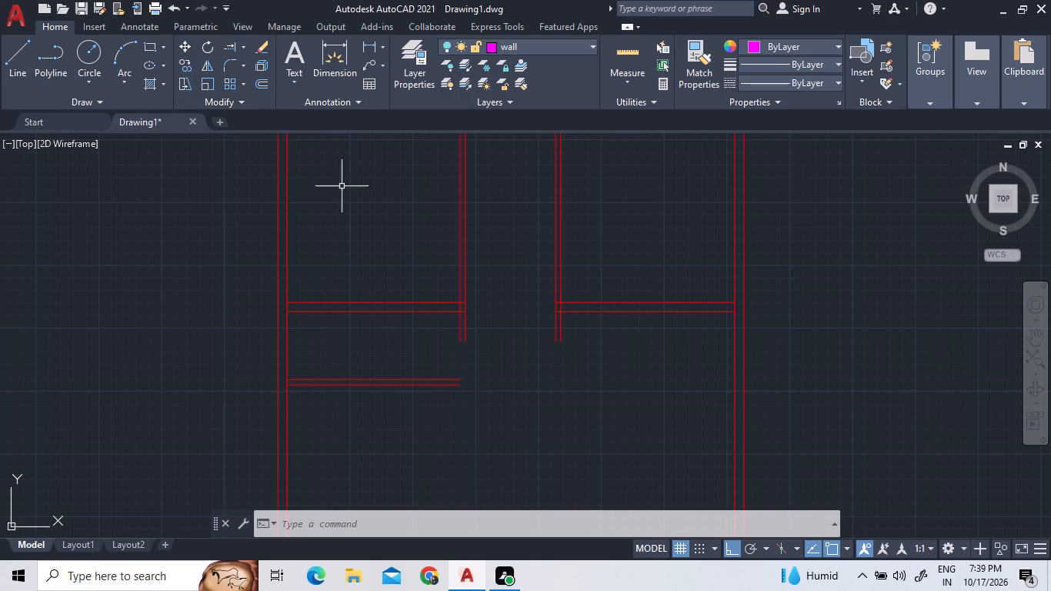
left_click(632, 53)
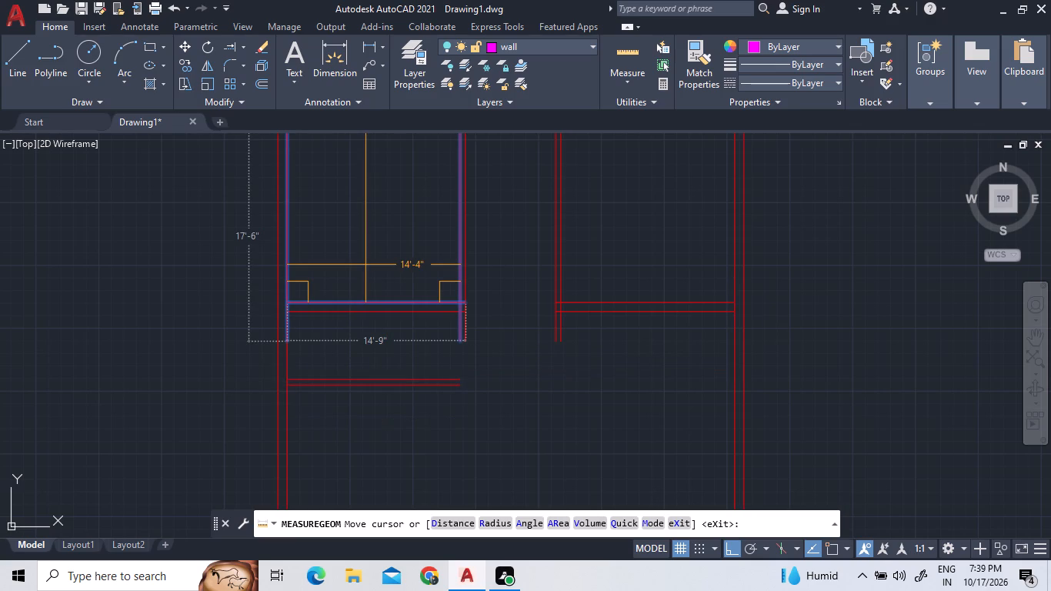
key("Escape")
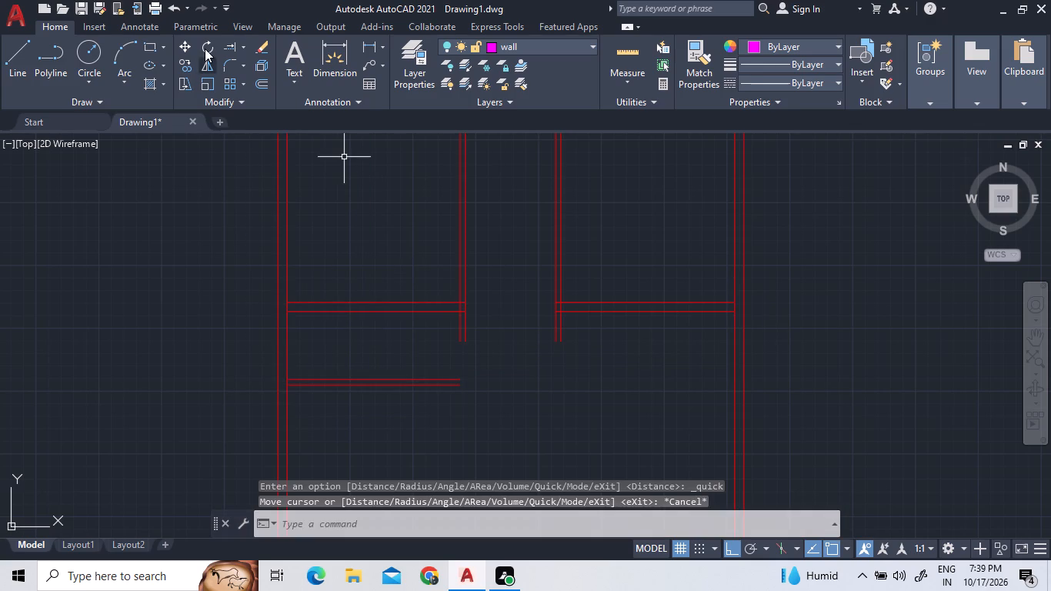
Extend both lines of the upper-left room's 5" vertical wall down to the lower-left outer wall.
double_click(232, 47)
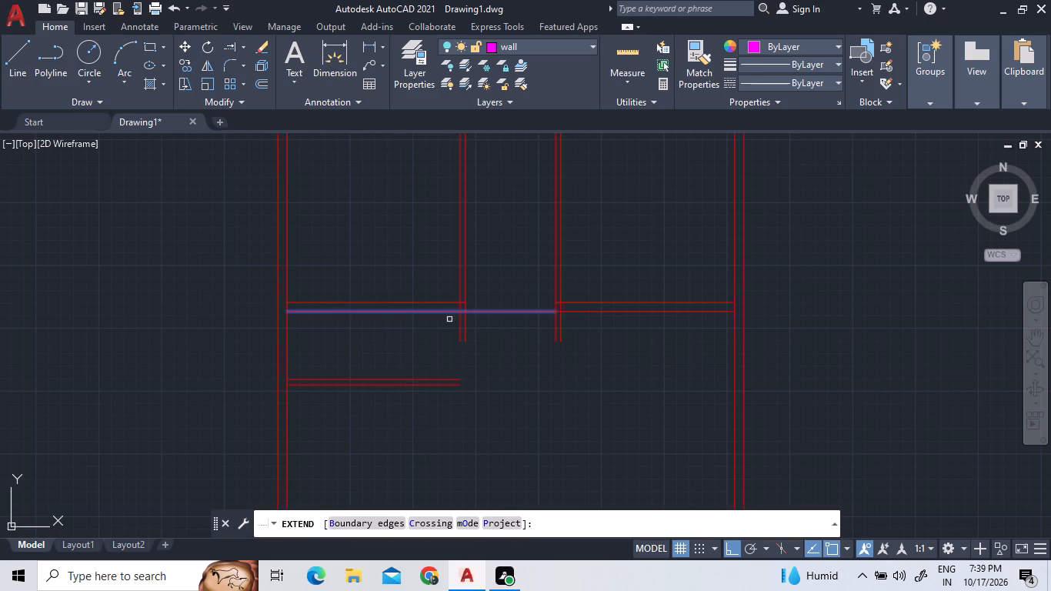
double_click(461, 331)
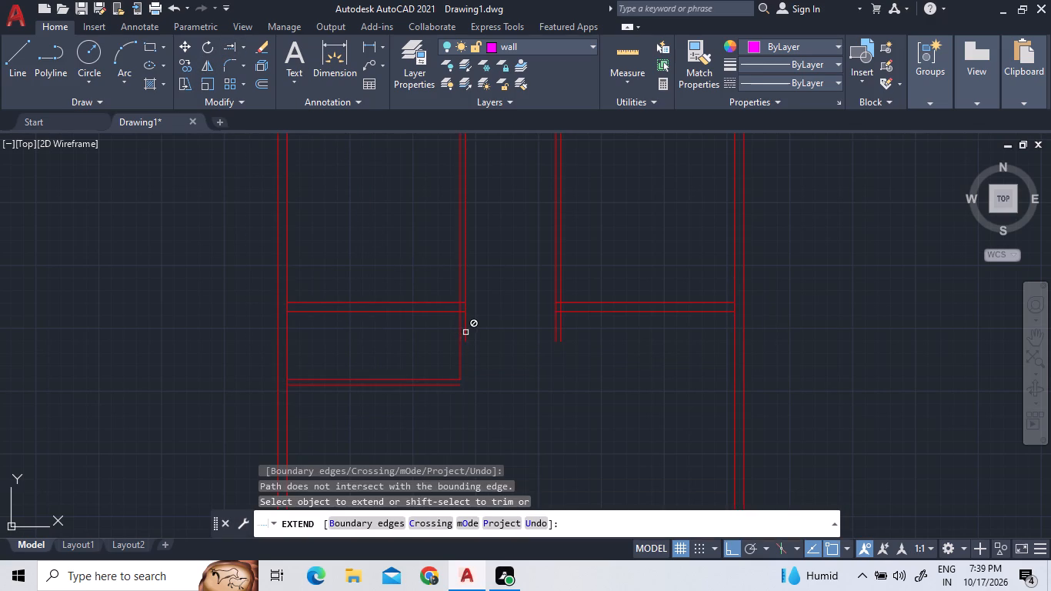
left_click(465, 332)
triple_click(476, 324)
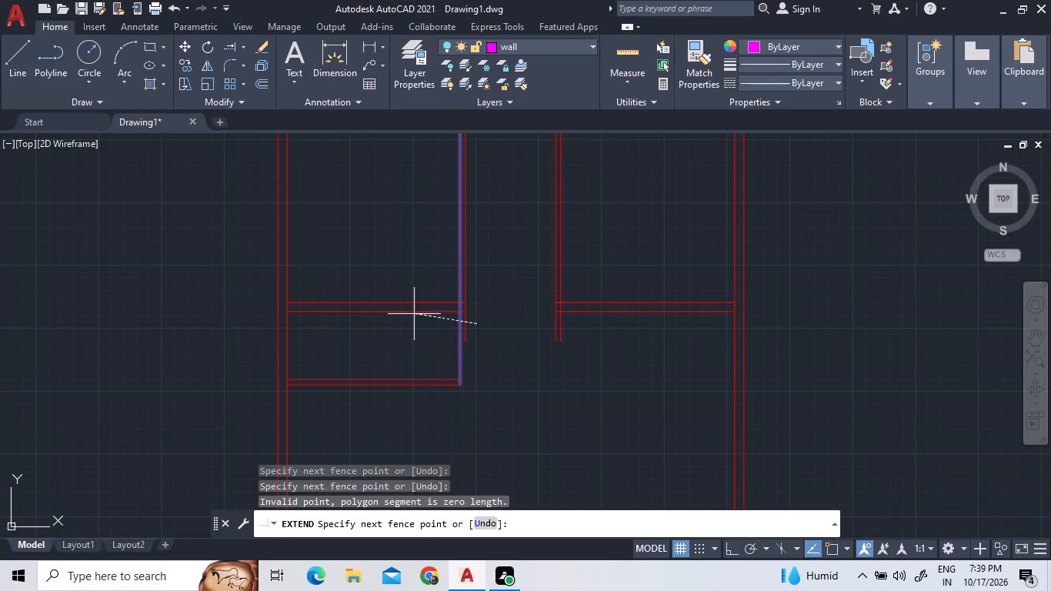
left_click(409, 321)
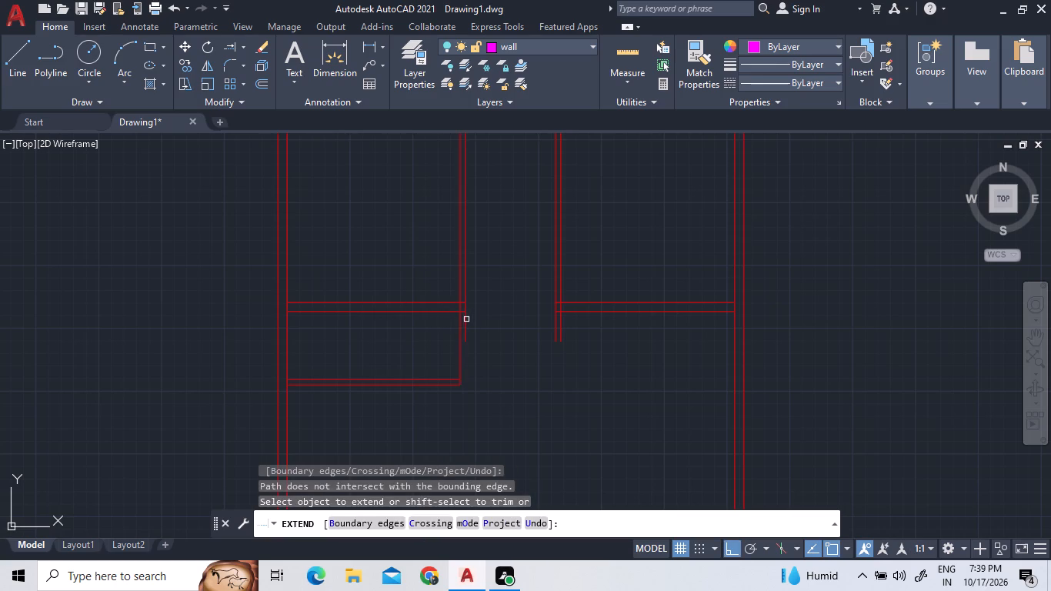
double_click(465, 319)
left_click(512, 261)
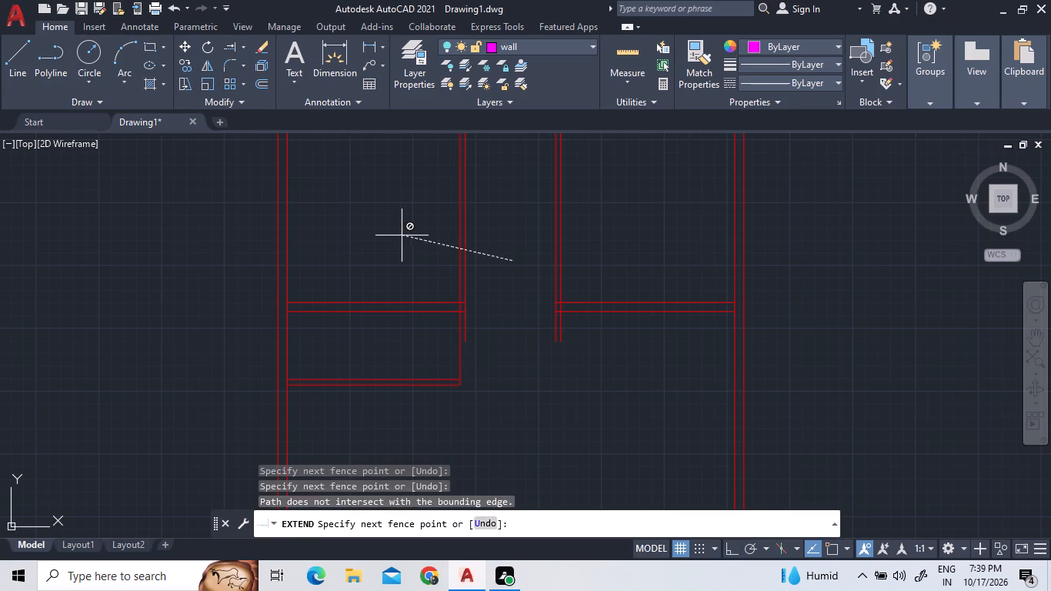
left_click(384, 267)
scroll(457, 359, "down", 2)
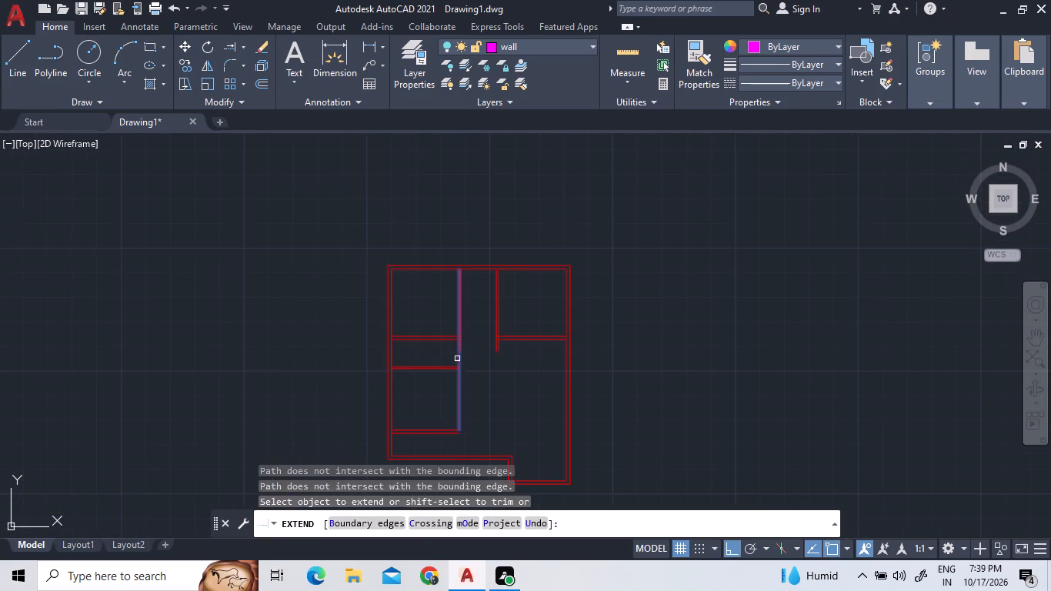
scroll(462, 371, "down", 1)
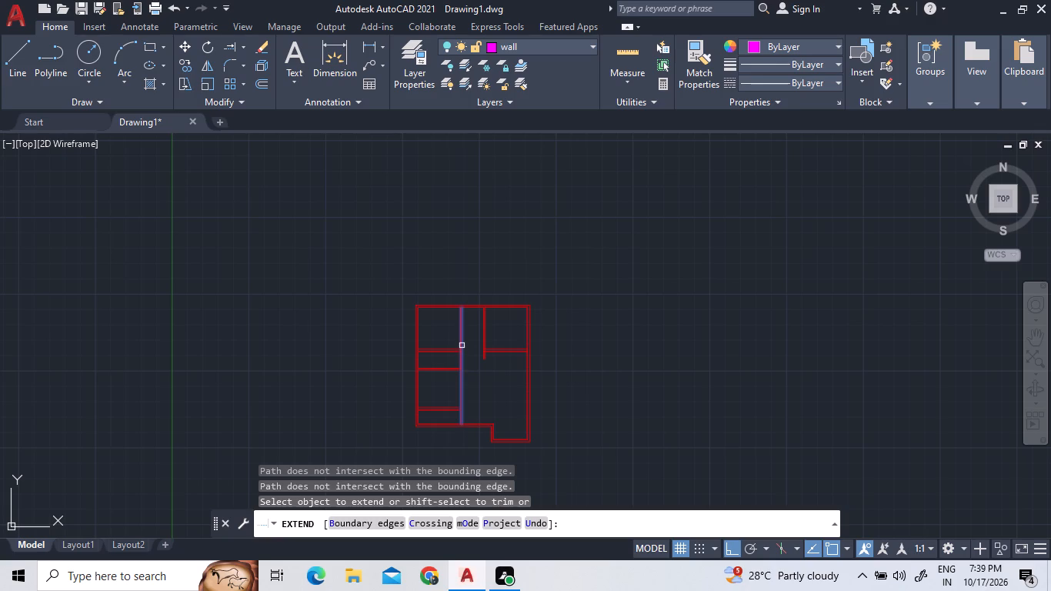
left_click(461, 345)
scroll(450, 406, "up", 3)
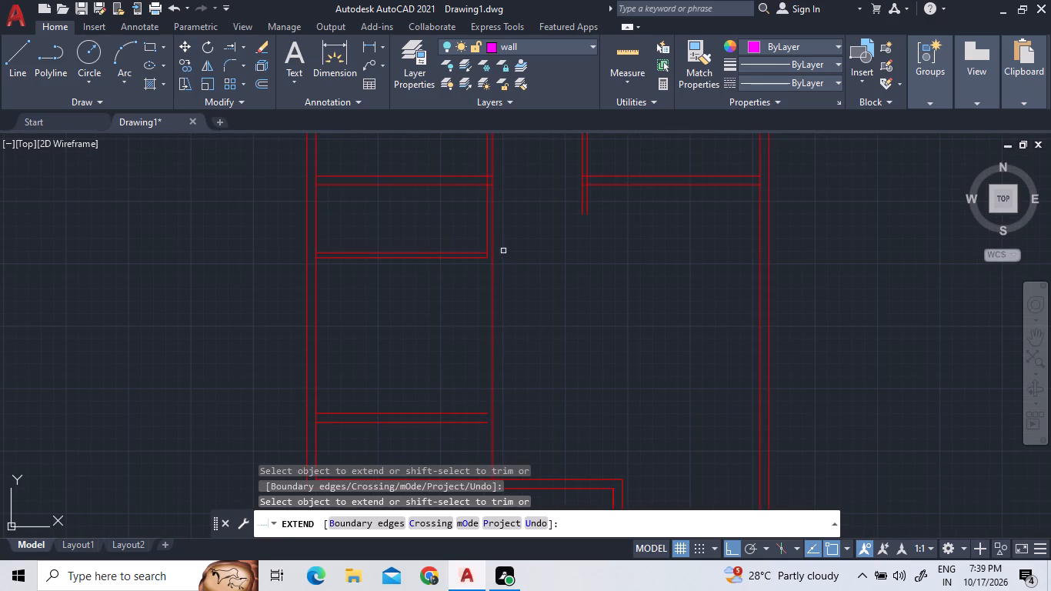
left_click(486, 239)
left_click(485, 360)
left_click(485, 361)
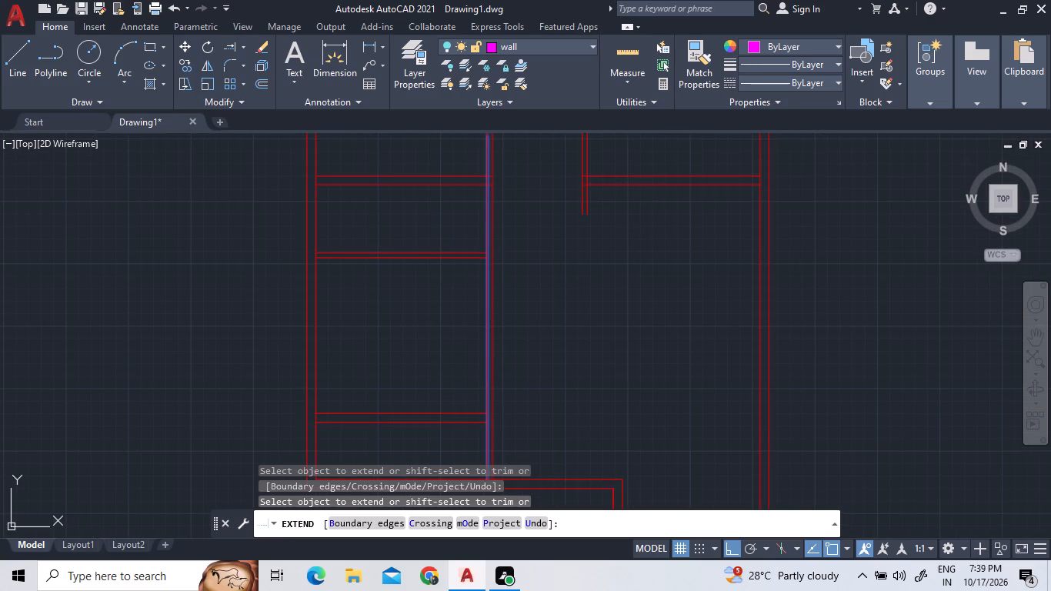
Extend the lines of the lower-left 9" wall and the 5" partition to the far line of the vertical 5" wall.
scroll(460, 446, "up", 3)
left_click(462, 436)
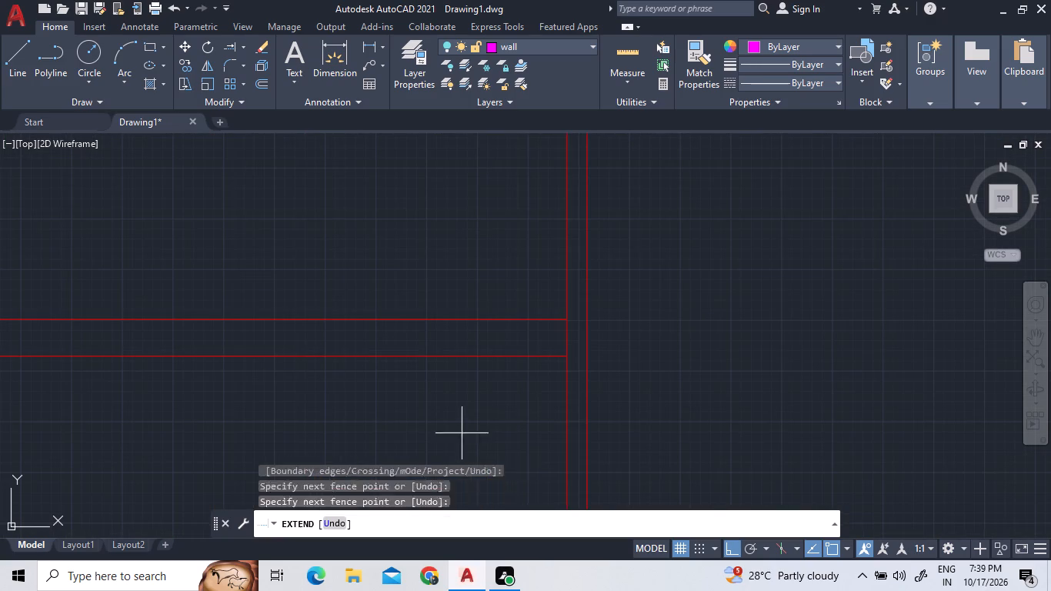
left_click(472, 295)
scroll(471, 417, "down", 3)
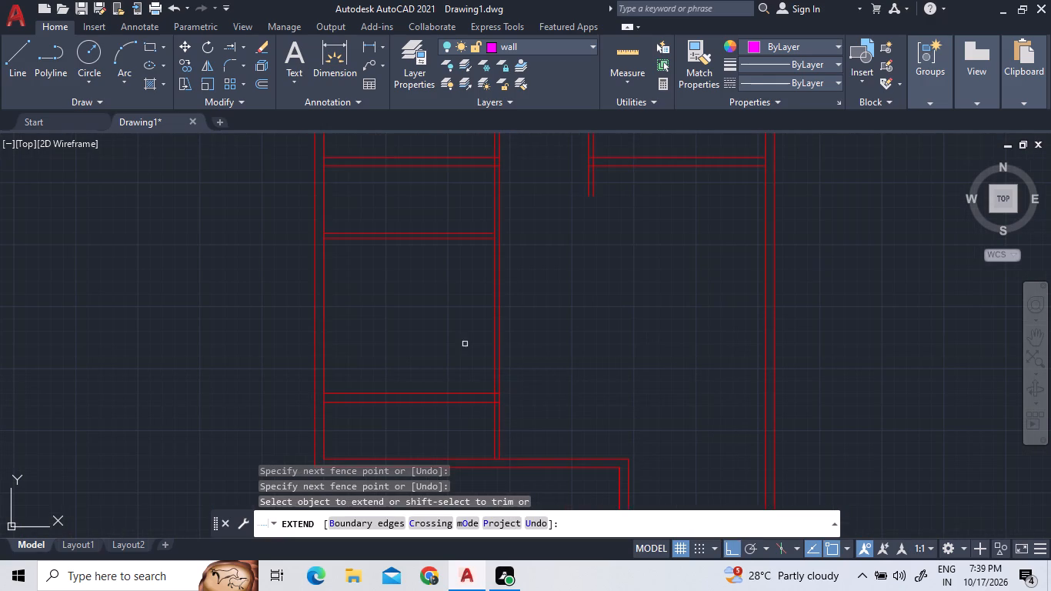
left_click(469, 308)
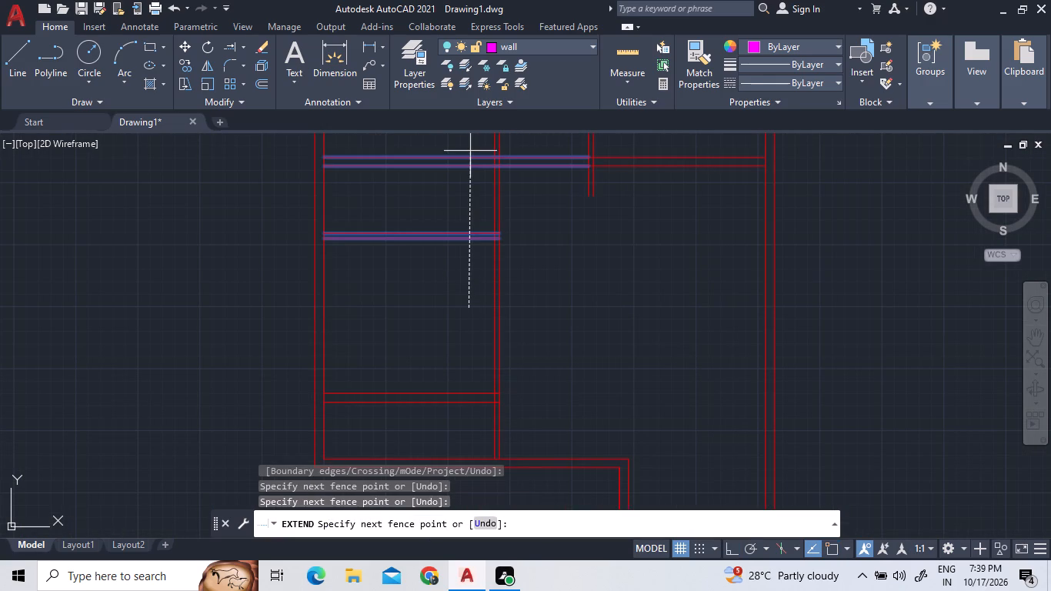
double_click(468, 218)
scroll(392, 289, "down", 1)
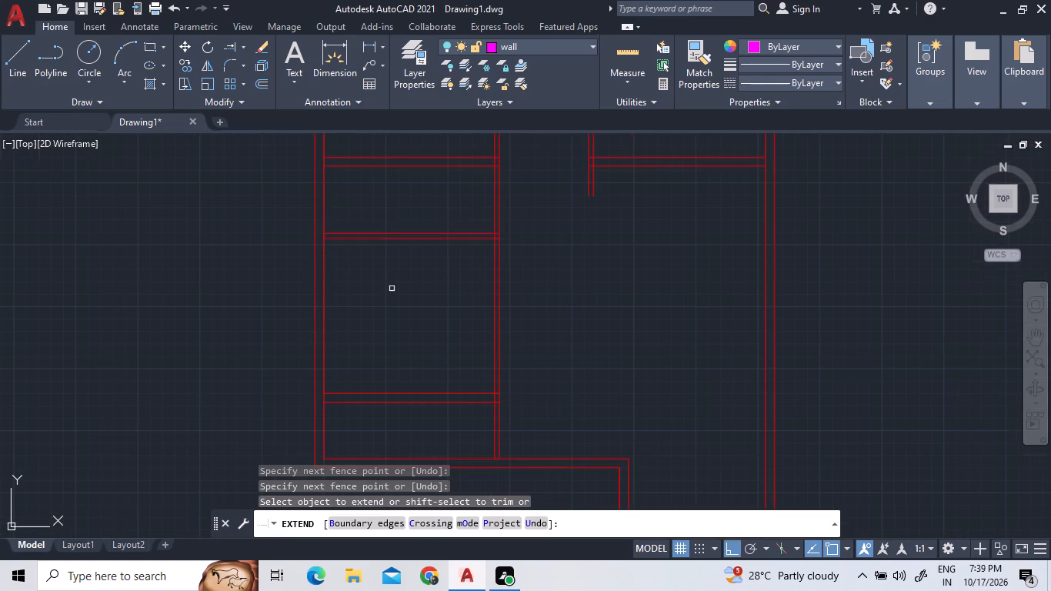
scroll(392, 289, "down", 1)
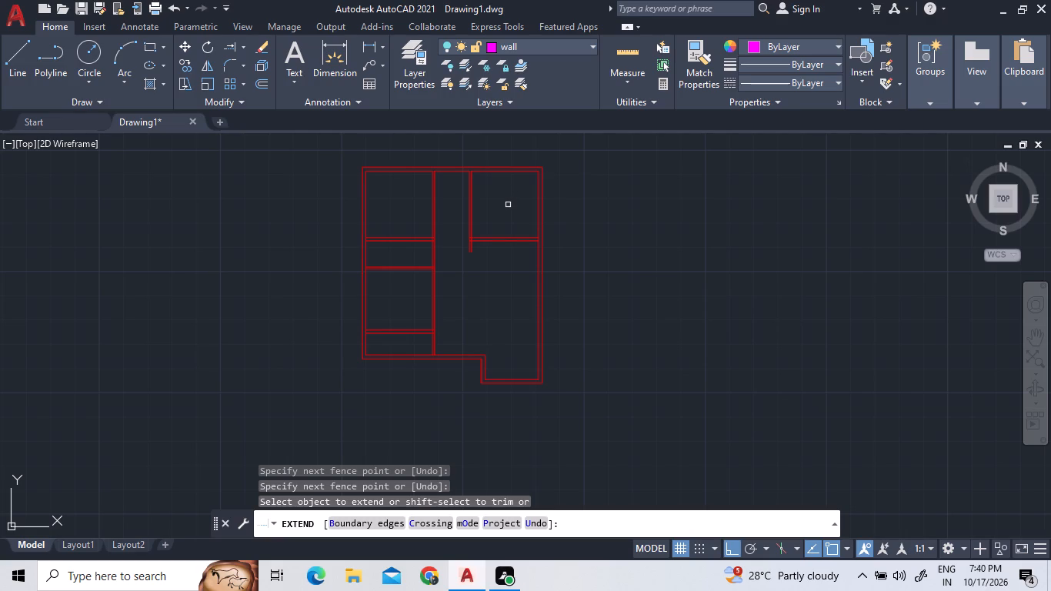
scroll(396, 348, "up", 2)
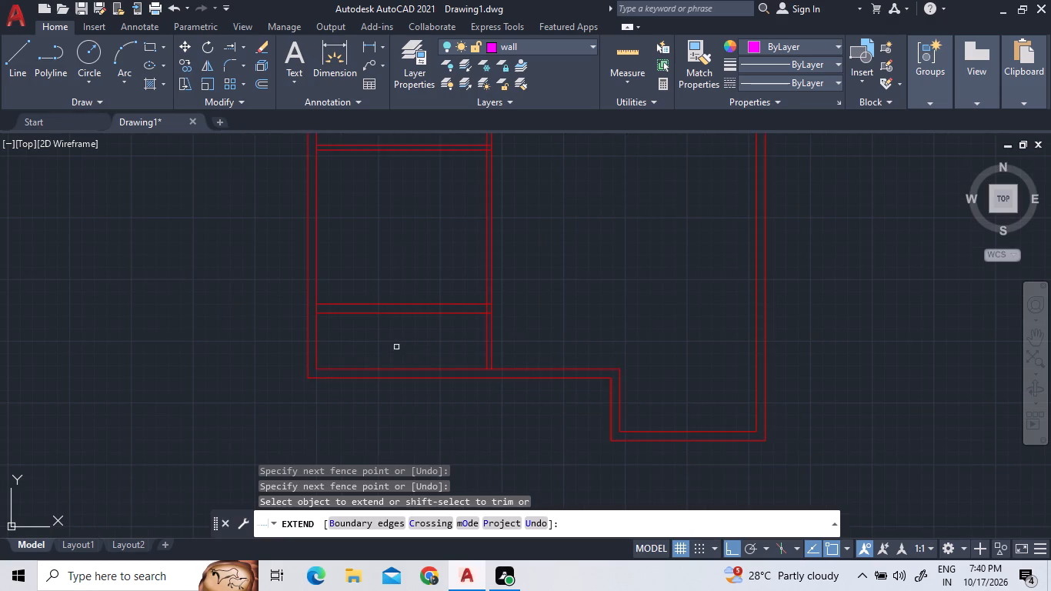
scroll(403, 282, "down", 1)
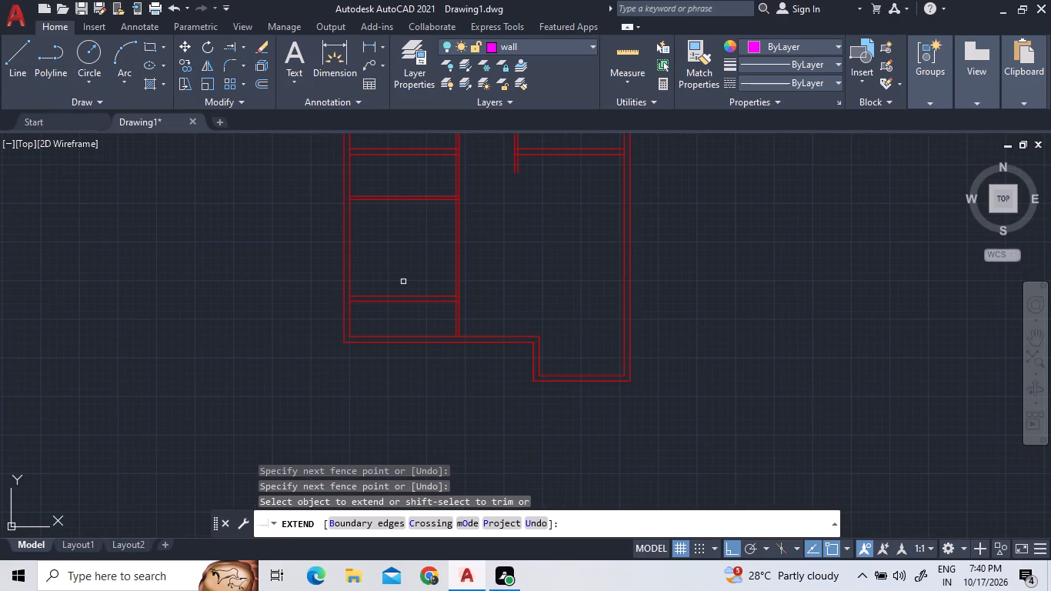
right_click(405, 280)
left_click(422, 288)
scroll(365, 295, "up", 4)
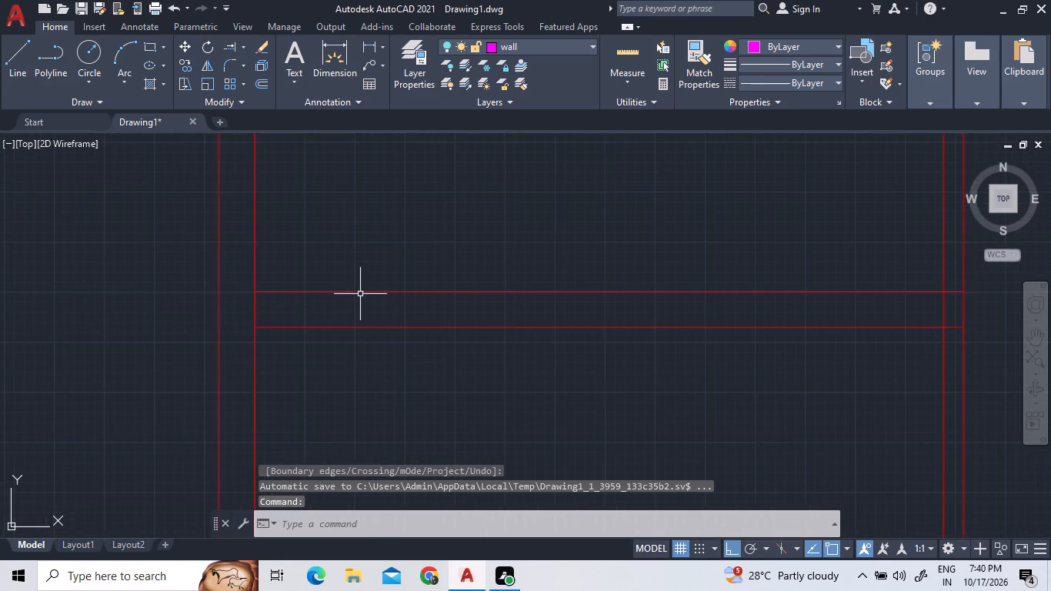
Trim the crossing lines where the 9" wall below the upper-left room meets the left outer wall and the 5" vertical wall.
scroll(365, 303, "down", 5)
scroll(379, 165, "up", 2)
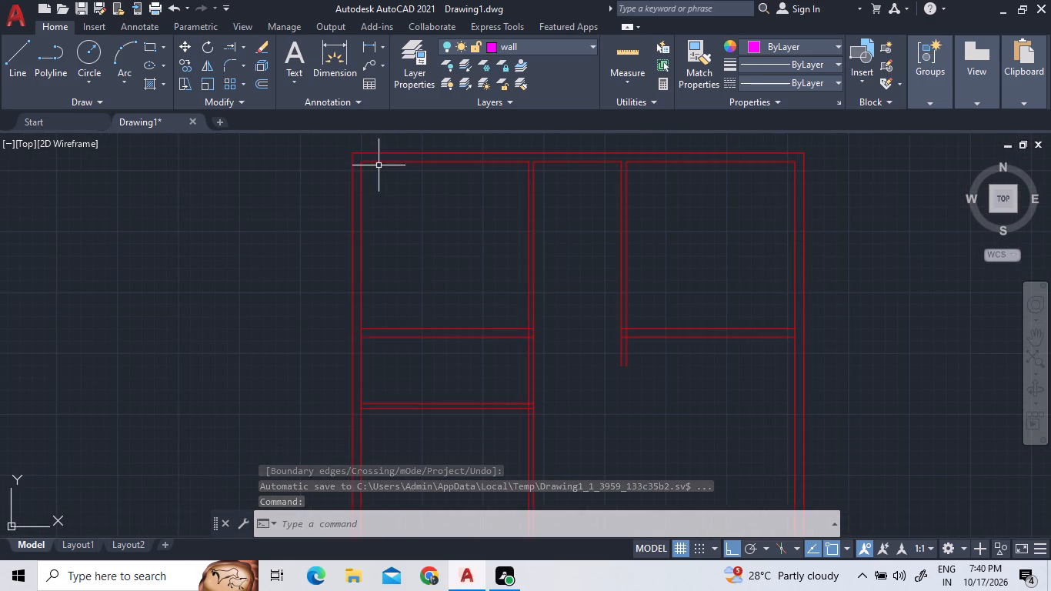
left_click(242, 48)
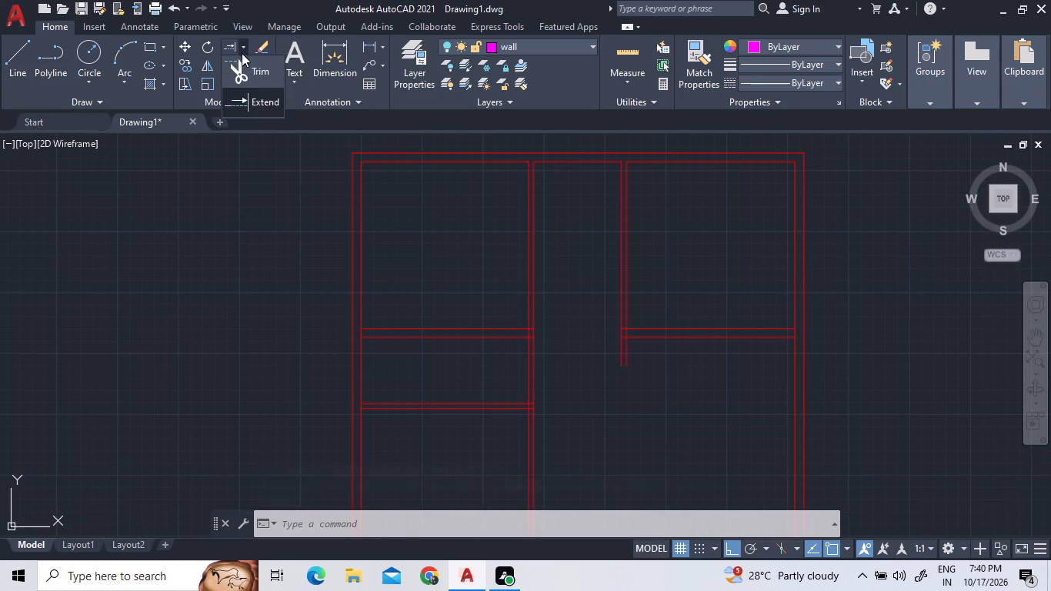
double_click(243, 78)
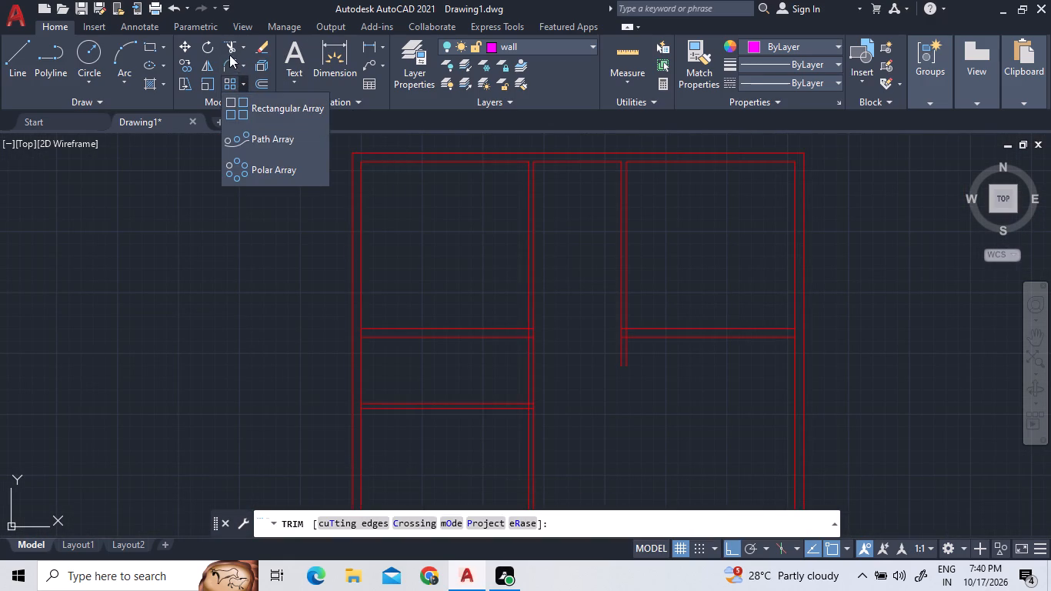
double_click(229, 42)
scroll(365, 353, "up", 2)
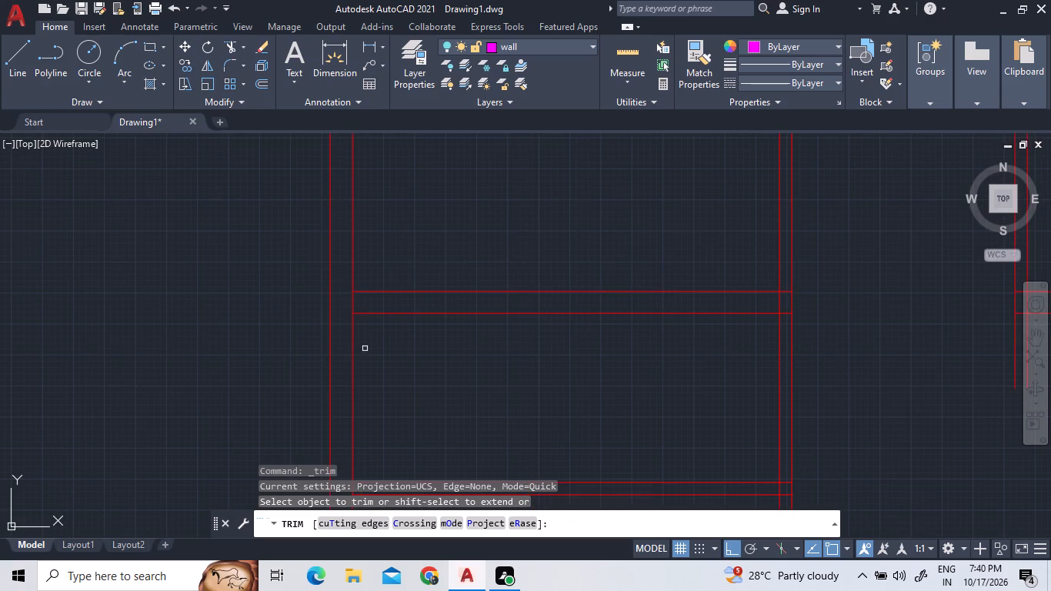
double_click(354, 299)
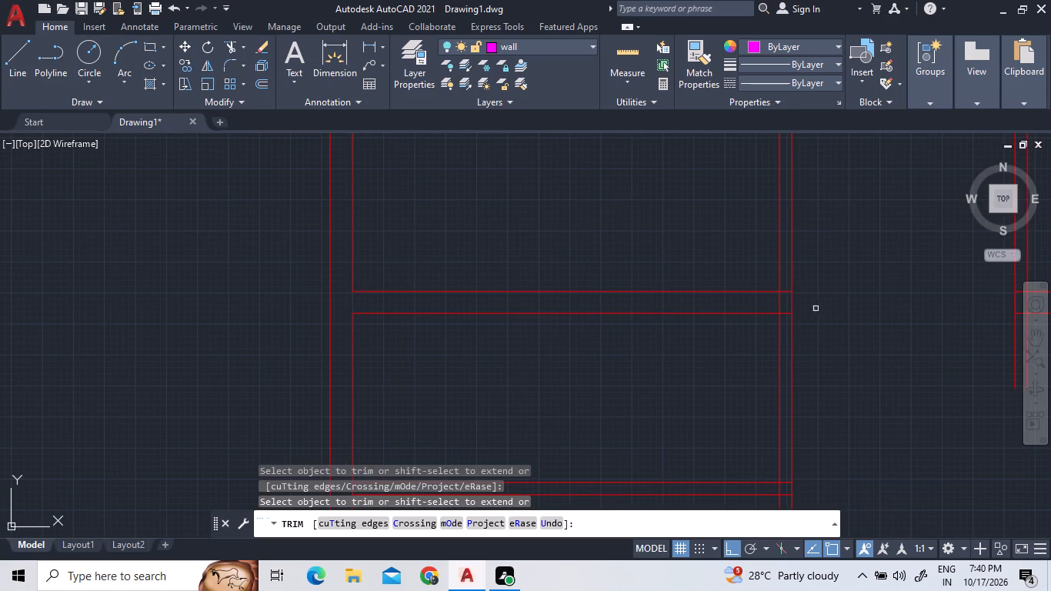
double_click(778, 304)
left_click(783, 292)
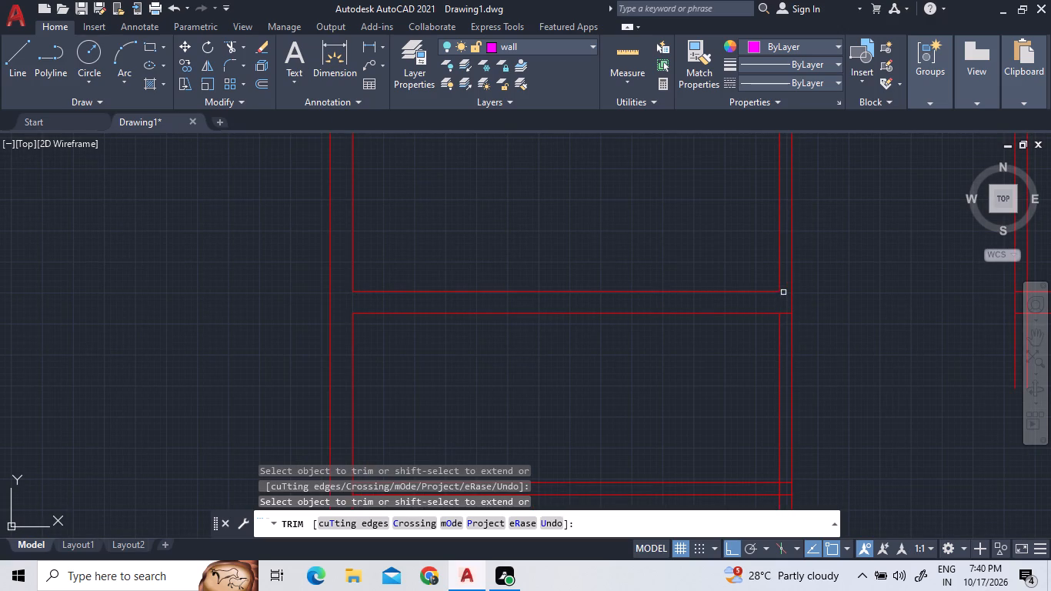
double_click(786, 315)
Trim the crossing lines where the 5" partition meets the 5" vertical wall and the left outer wall.
scroll(775, 382, "down", 2)
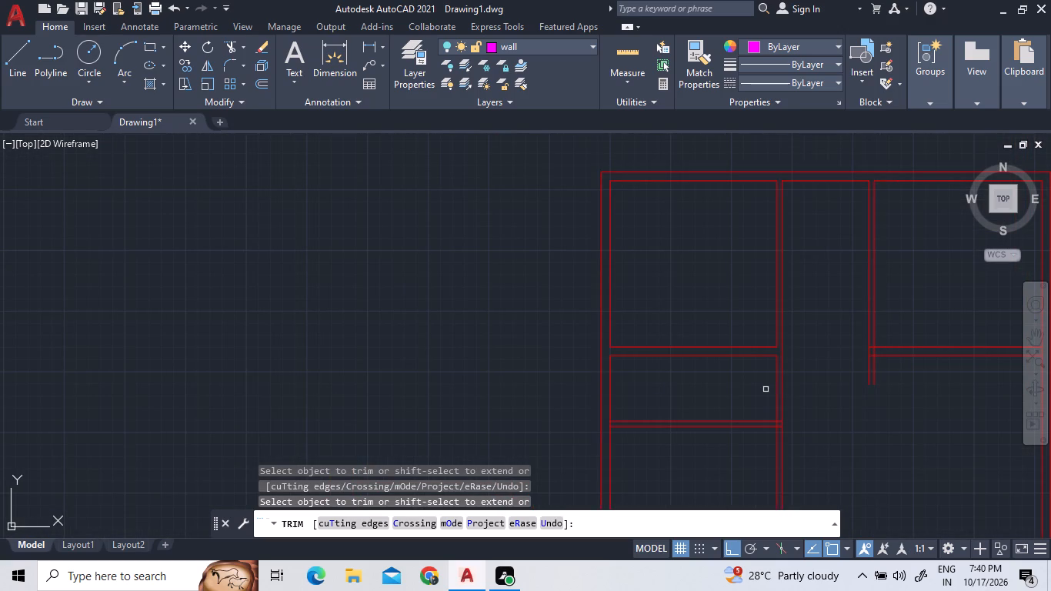
scroll(777, 432, "up", 4)
left_click(792, 421)
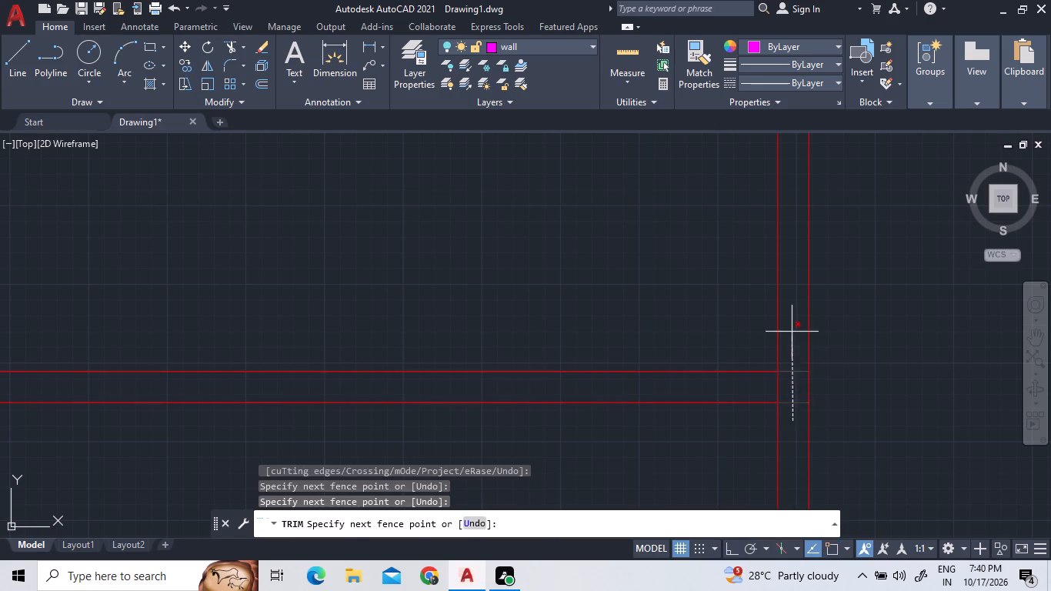
left_click(792, 332)
double_click(795, 366)
left_click(760, 387)
scroll(666, 409, "down", 3)
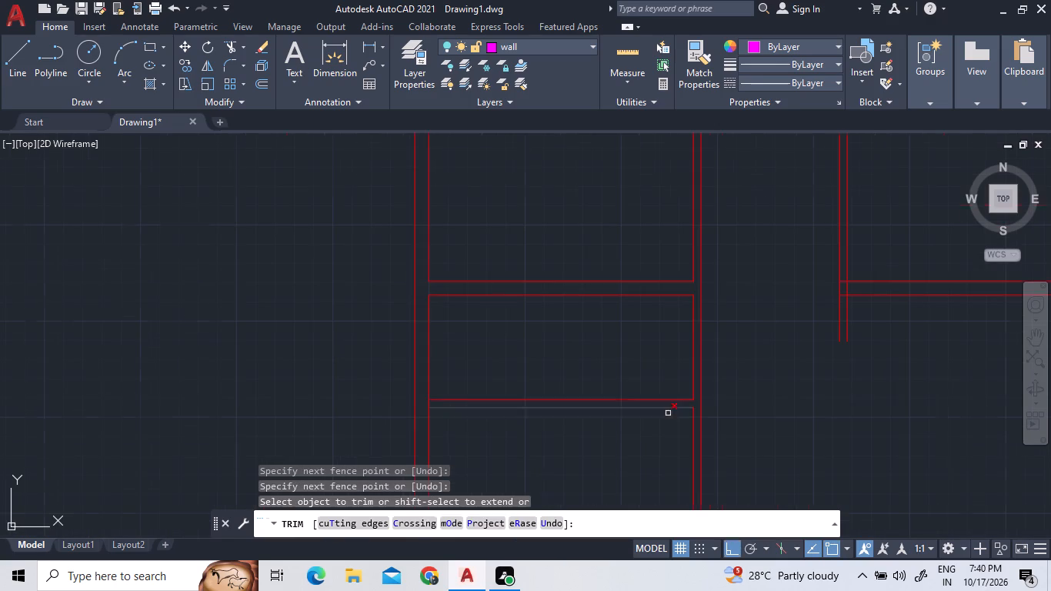
scroll(422, 399, "up", 3)
left_click(449, 417)
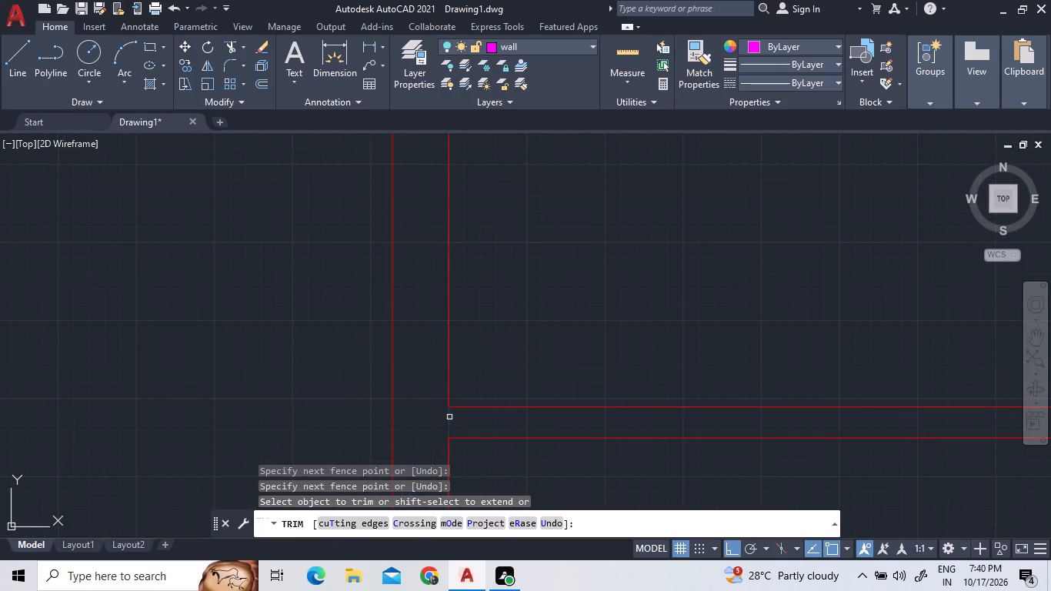
Trim the crossing lines at both ends of the lower-left 9" wall, opening its junctions with the vertical 5" and left outer walls.
scroll(544, 340, "down", 7)
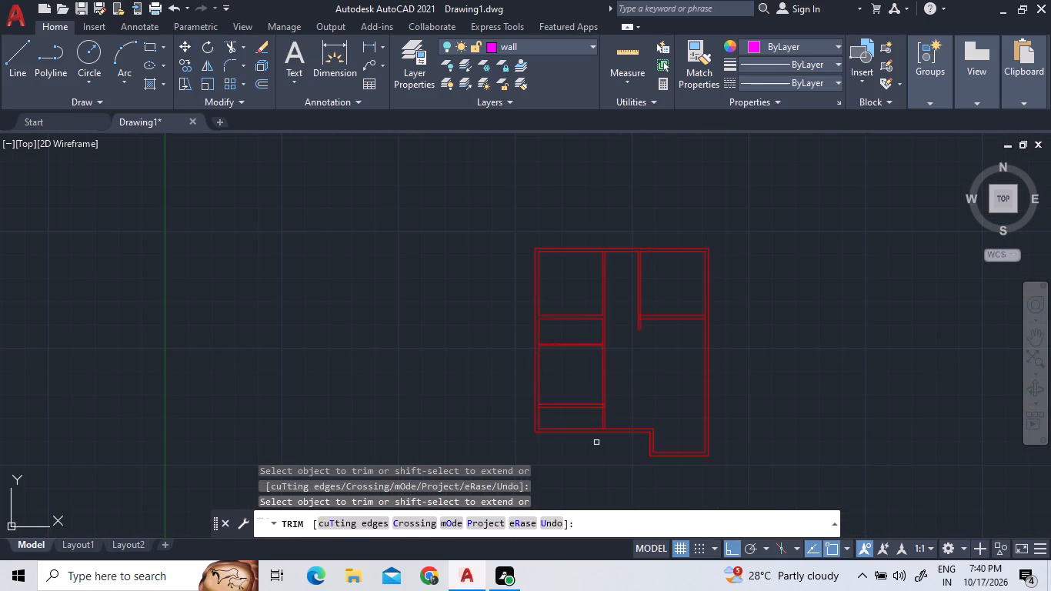
scroll(600, 442, "up", 4)
scroll(581, 185, "up", 3)
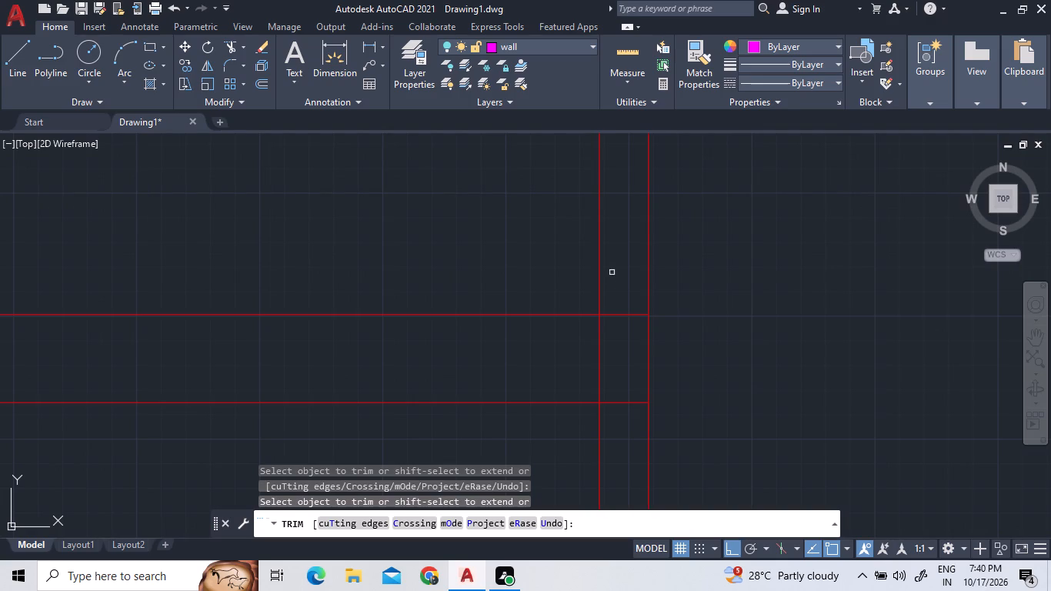
left_click(620, 286)
left_click(586, 356)
double_click(628, 439)
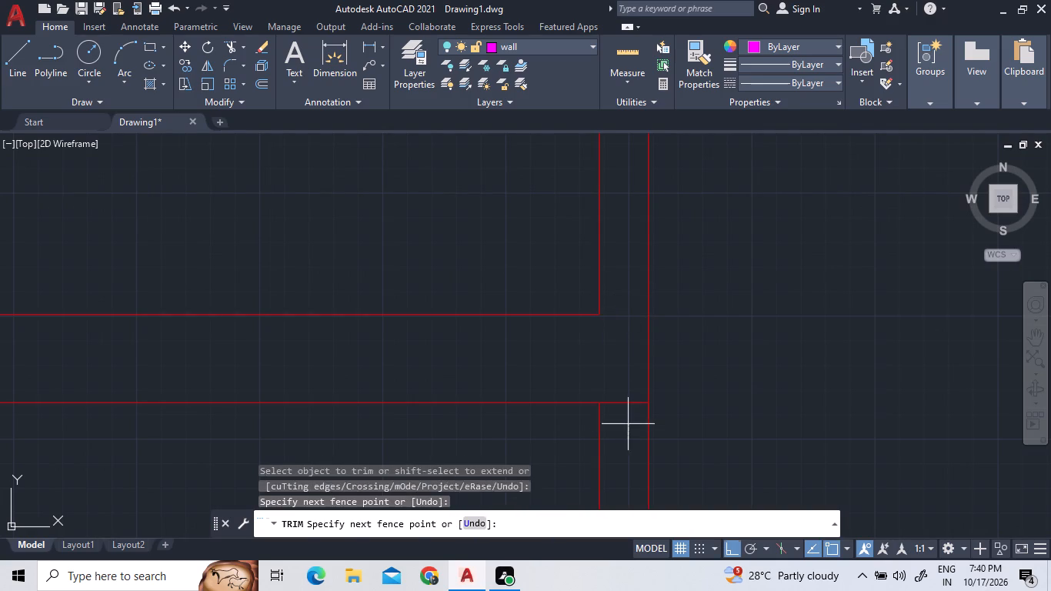
double_click(618, 371)
scroll(628, 384, "down", 4)
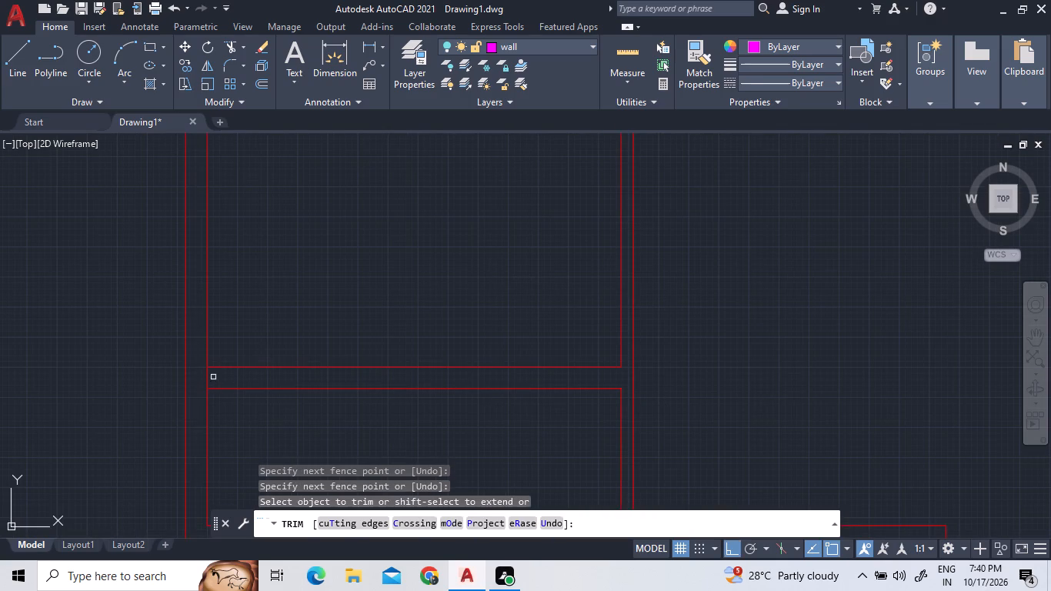
left_click(208, 375)
scroll(302, 304, "down", 4)
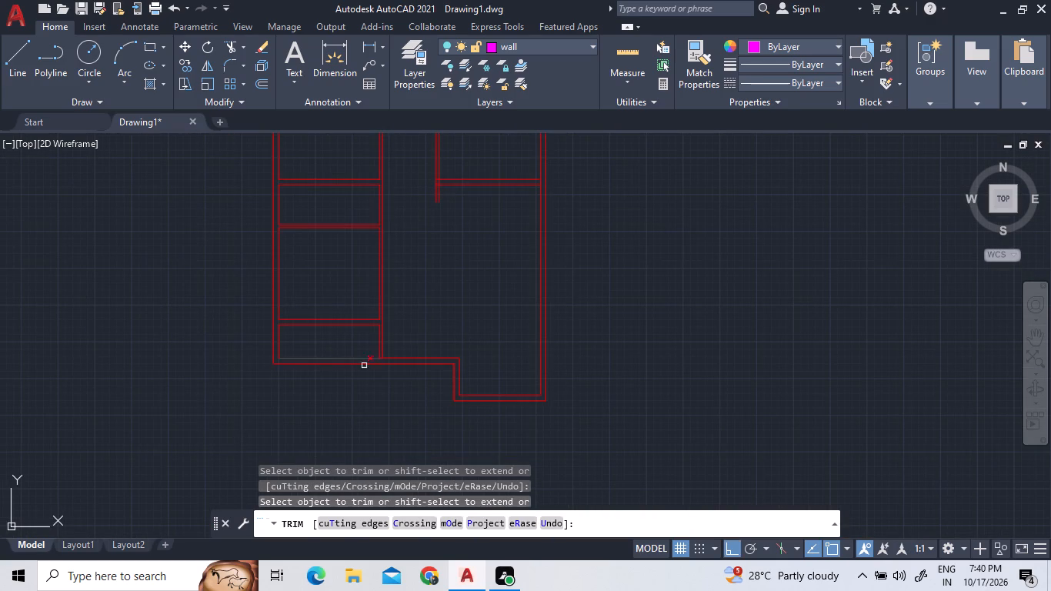
right_click(410, 284)
left_click(432, 302)
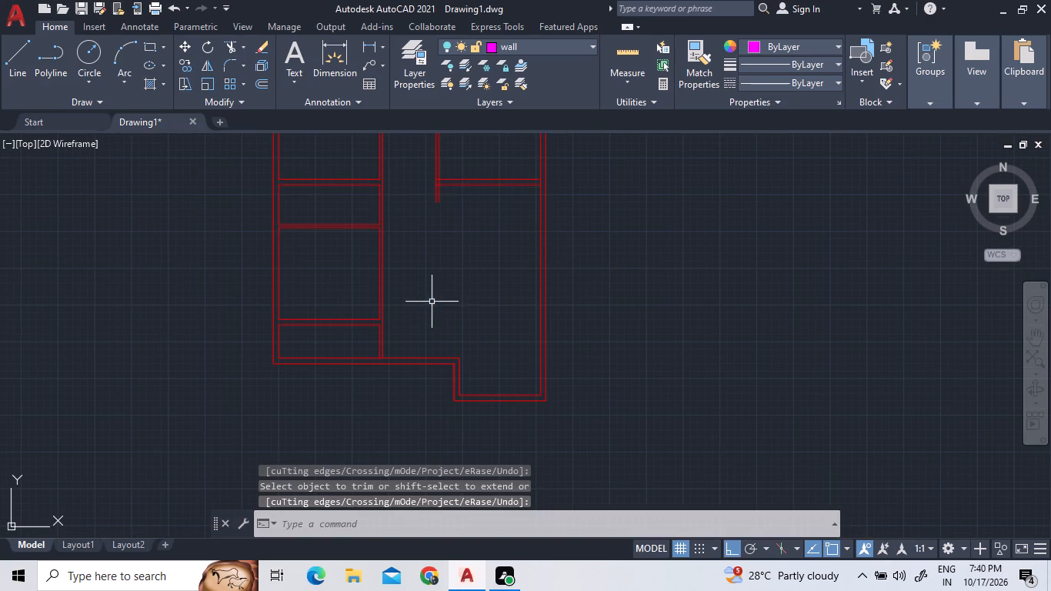
Move all four line segments of the lower-left horizontal outer wall 1'9" straight down.
double_click(349, 382)
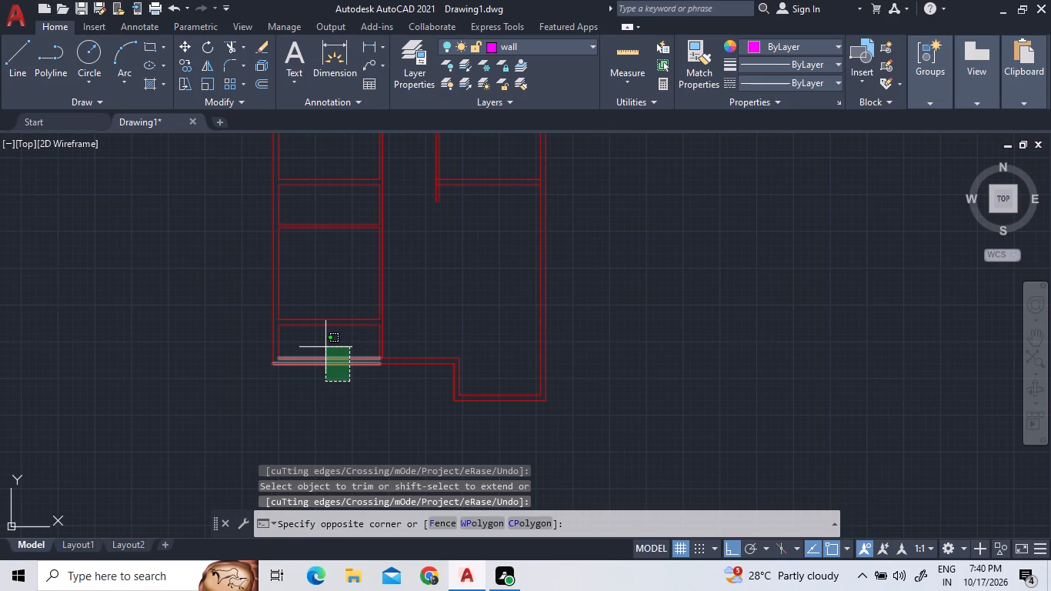
left_click(325, 347)
double_click(434, 390)
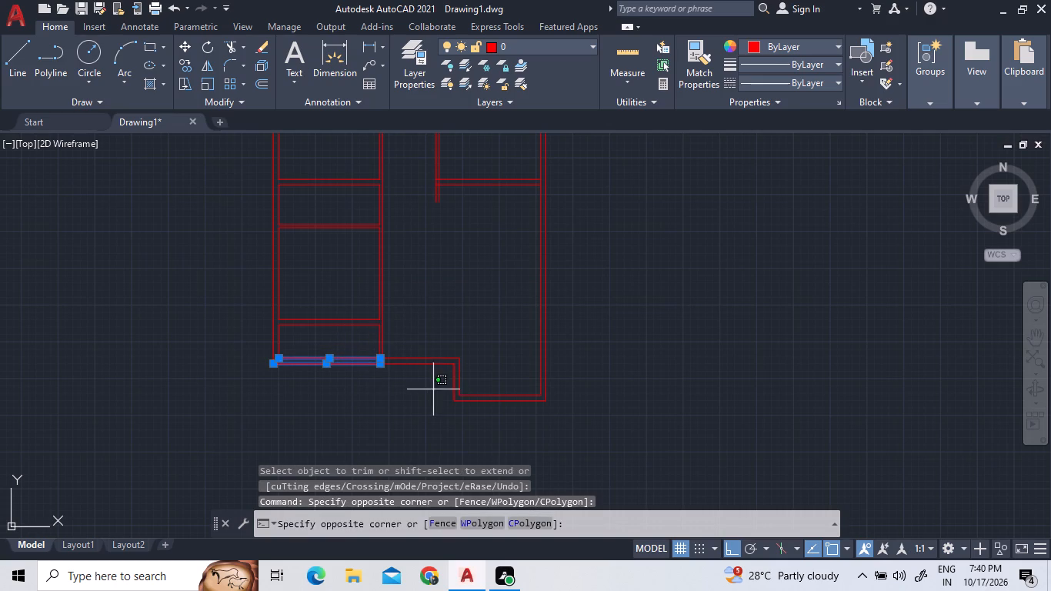
left_click(402, 337)
scroll(421, 349, "up", 3)
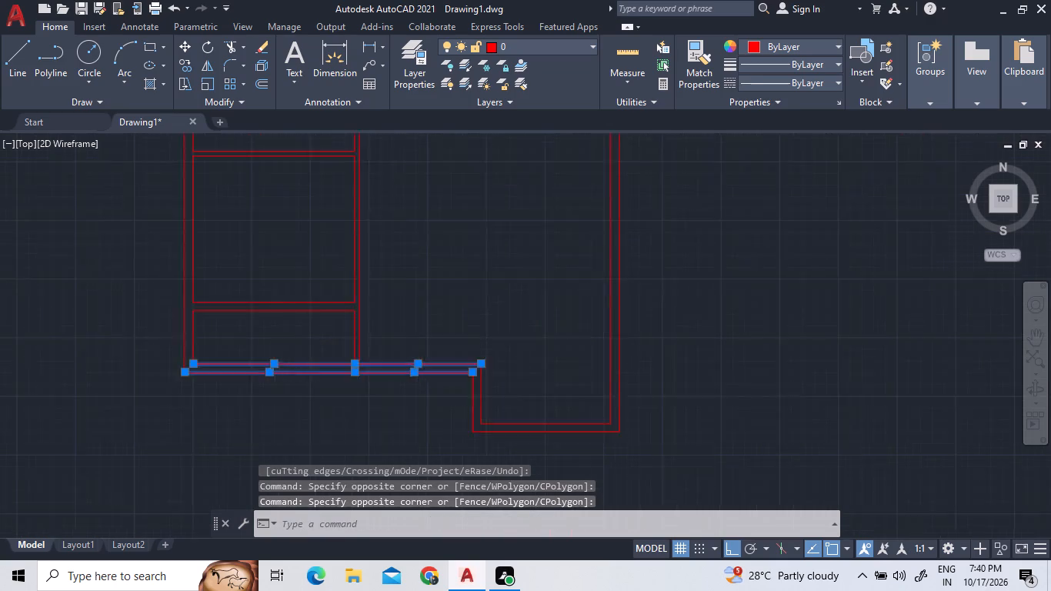
scroll(430, 364, "down", 2)
scroll(230, 368, "up", 2)
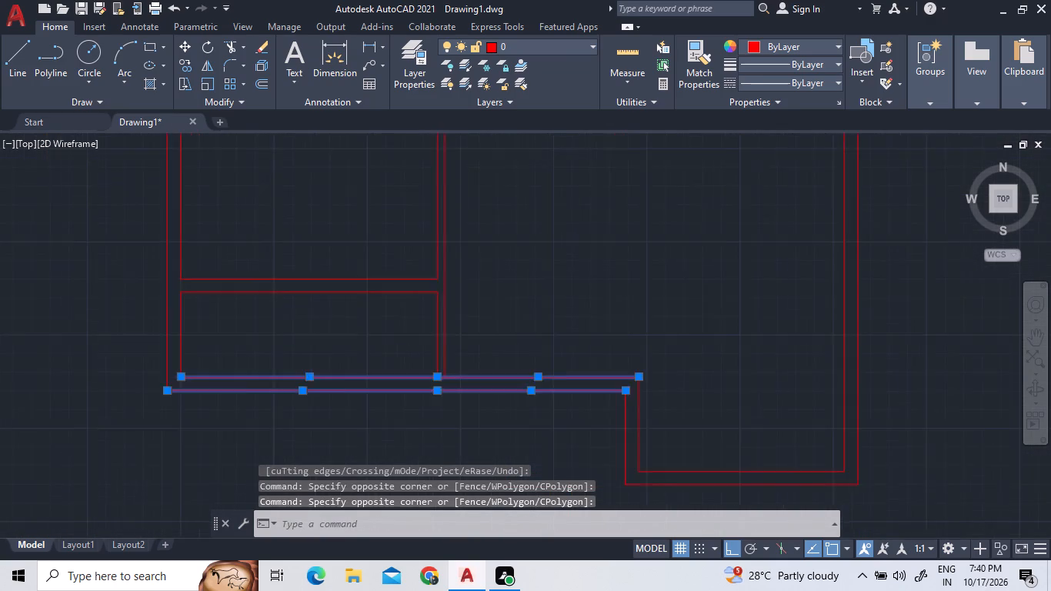
right_click(241, 356)
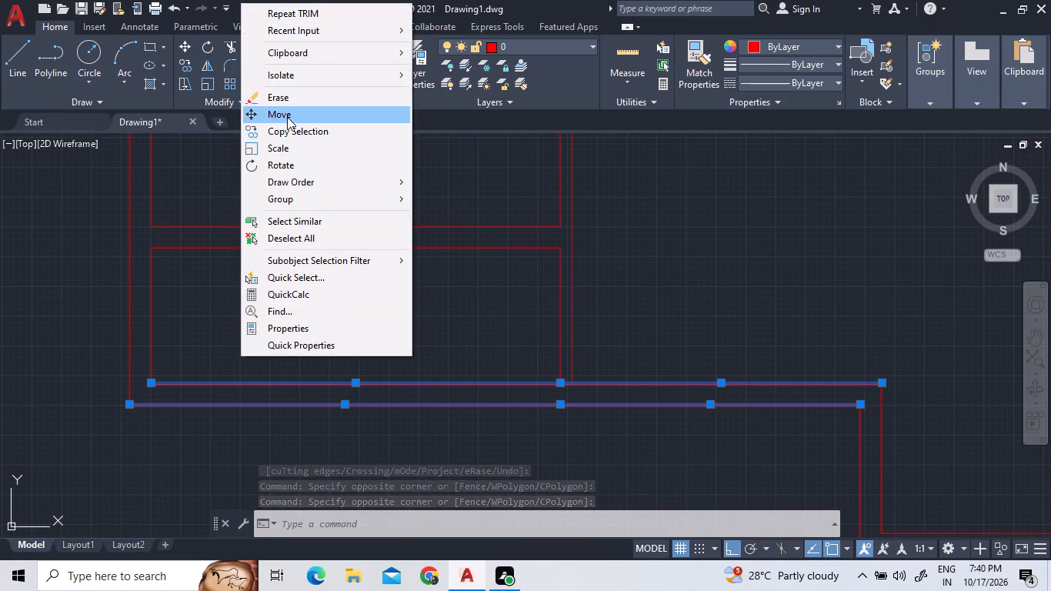
left_click(287, 117)
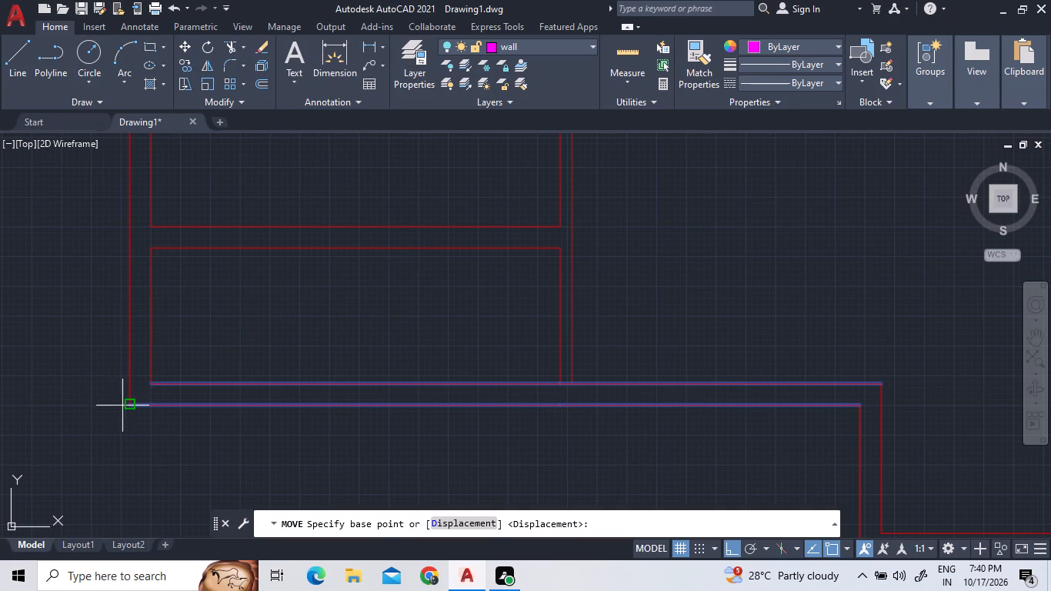
left_click(128, 406)
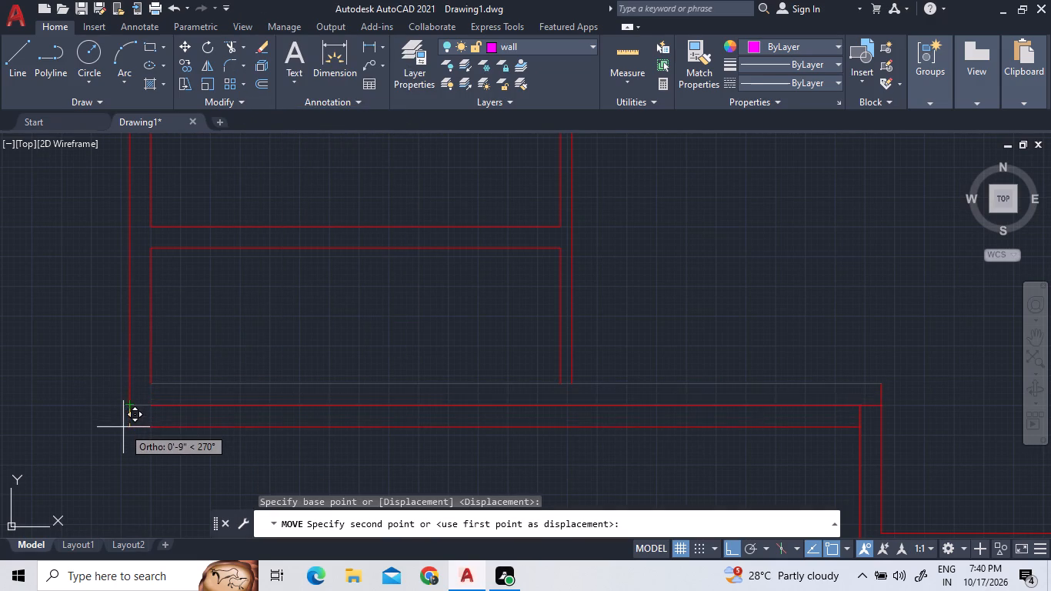
type("1'9")
key("shift+quotedbl")
key("Return")
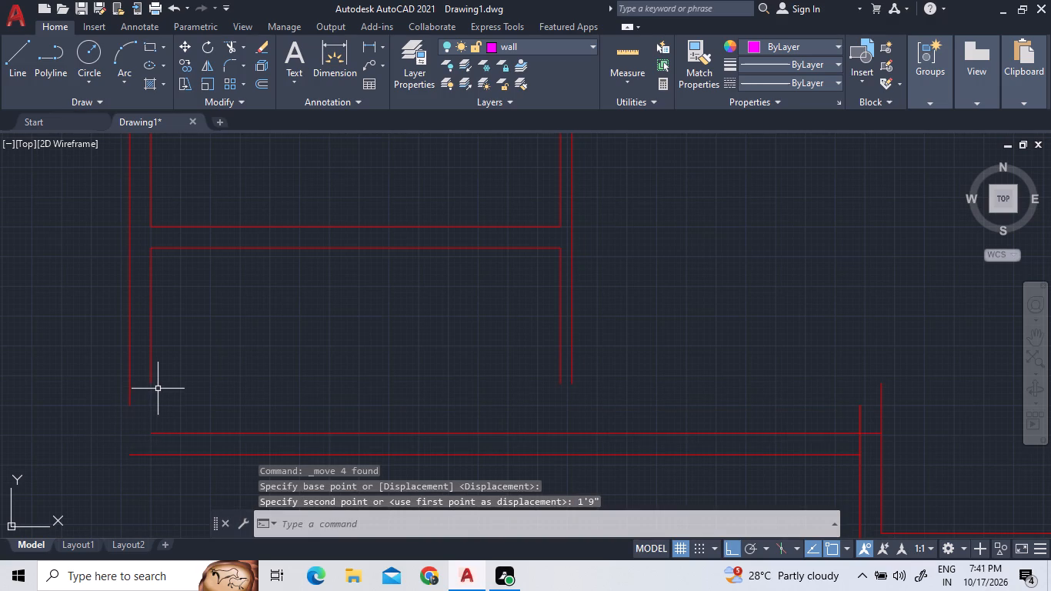
Extend both left outer wall lines and both lines of the 5" vertical wall down to the lower-left horizontal outer wall.
left_click(243, 35)
left_click(58, 27)
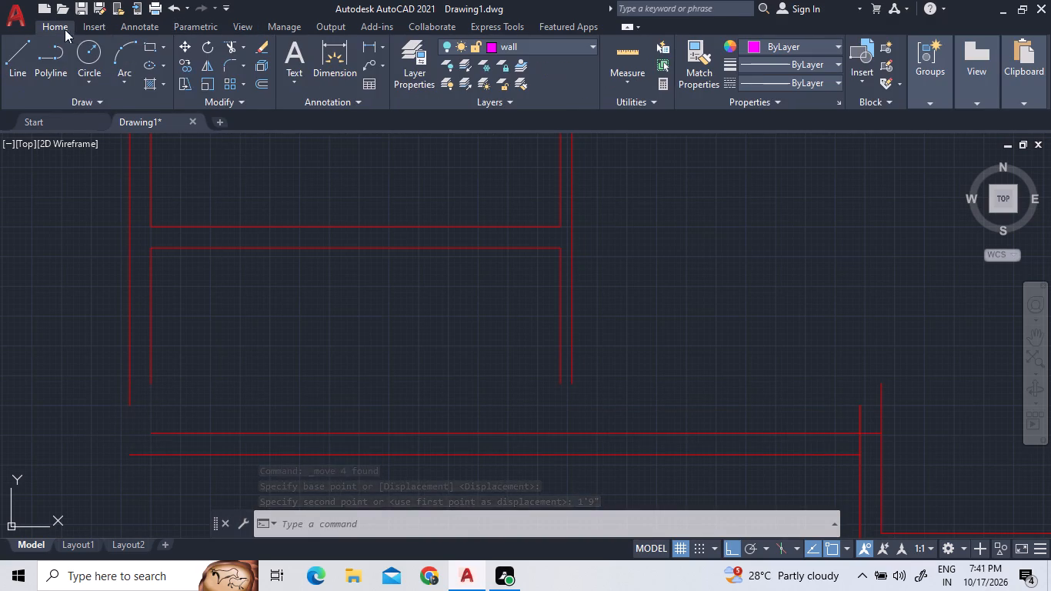
left_click(242, 50)
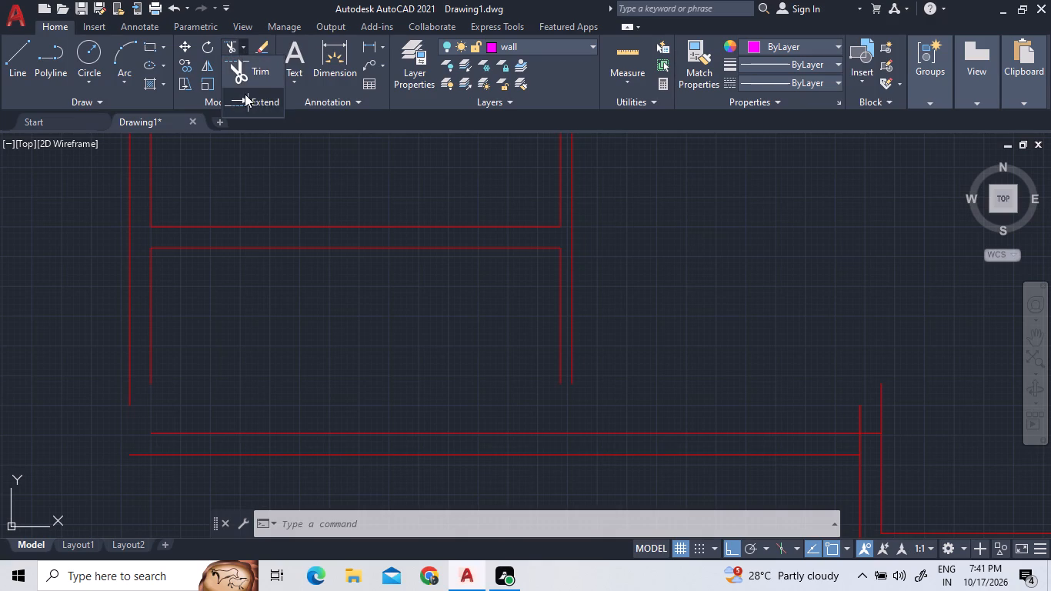
left_click(245, 94)
left_click(212, 365)
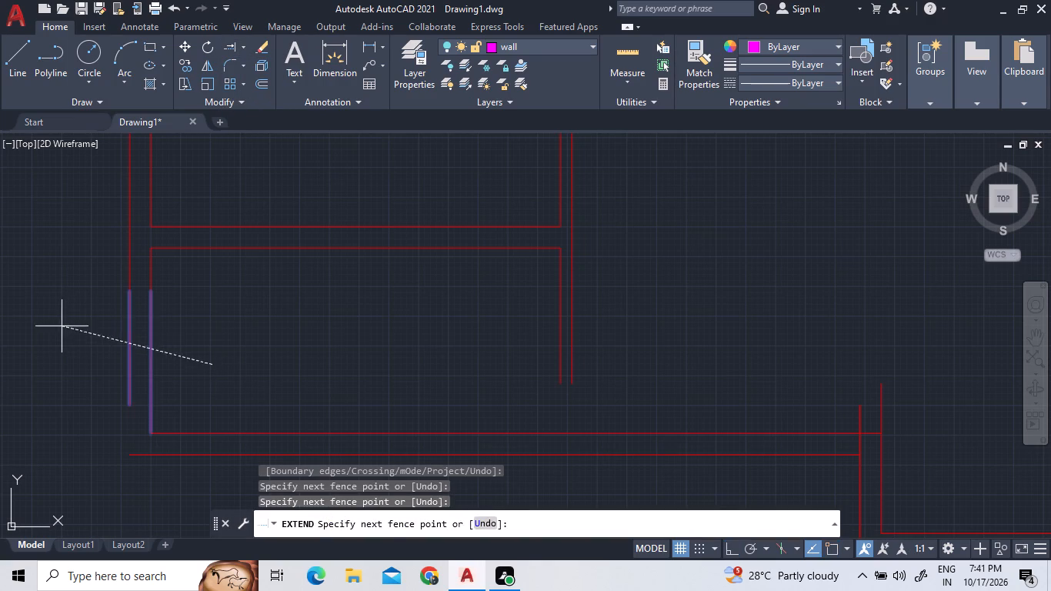
left_click(62, 326)
left_click(189, 361)
double_click(64, 326)
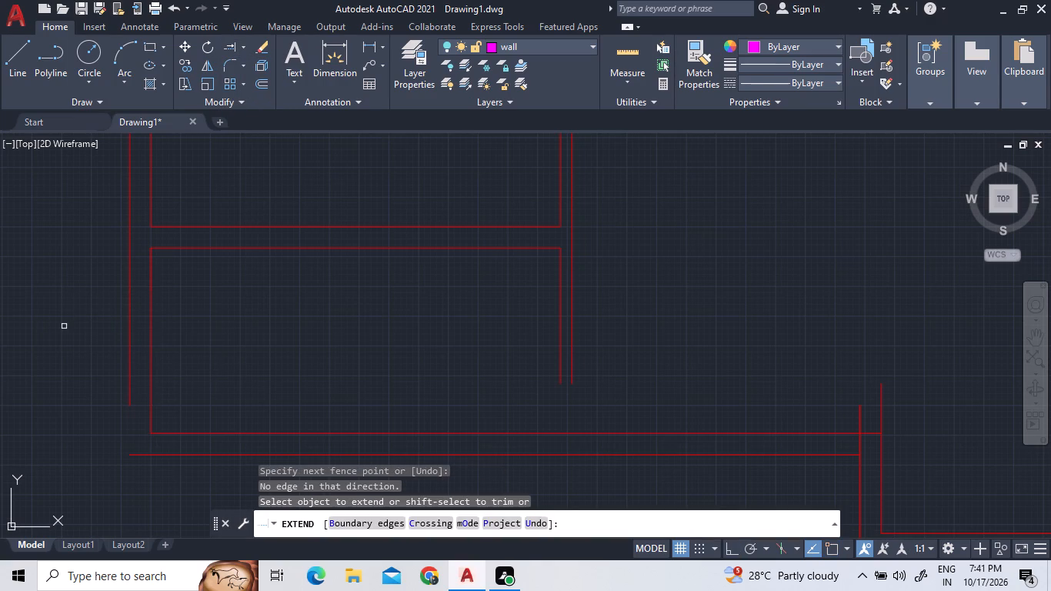
left_click(84, 332)
double_click(138, 372)
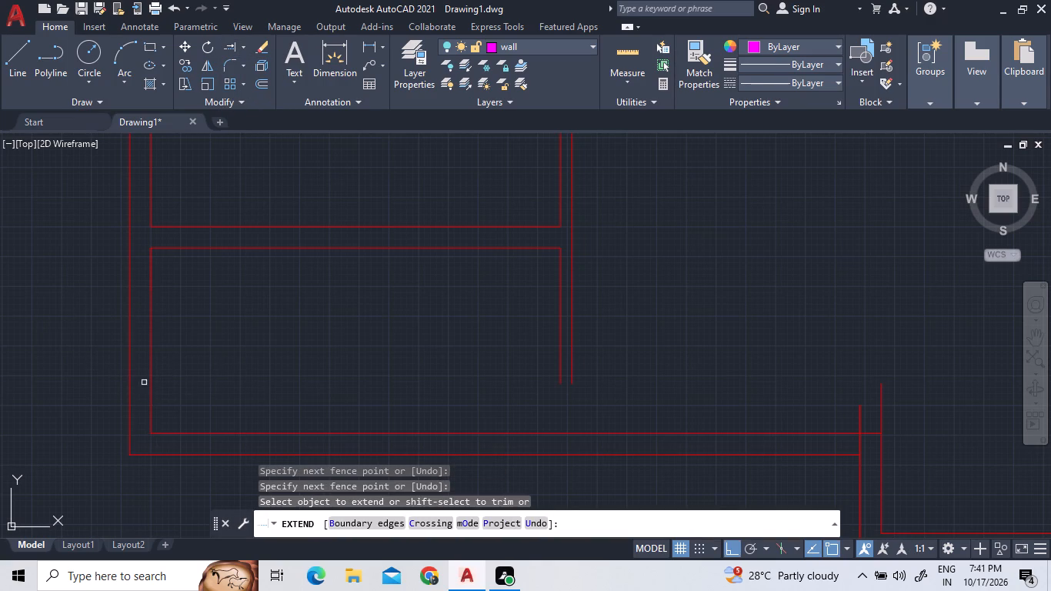
left_click(622, 352)
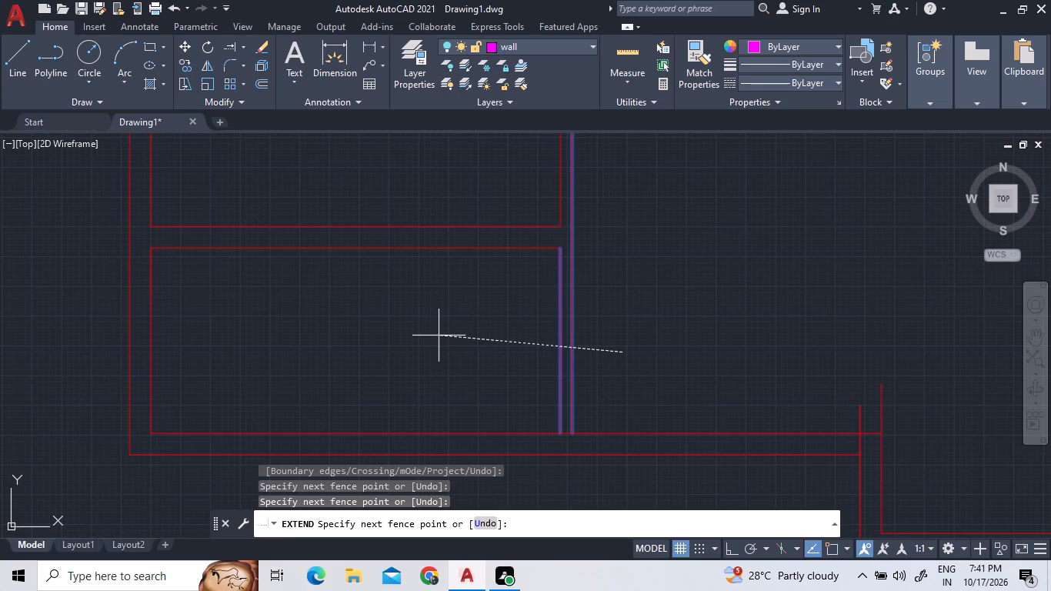
double_click(439, 336)
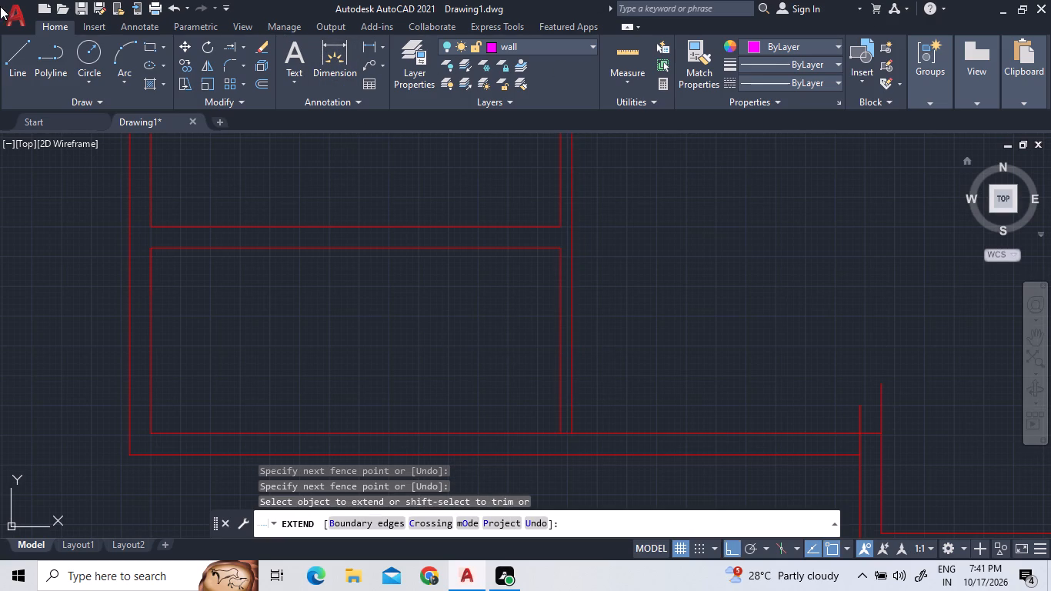
Trim the vertical wall lines overshooting the lower-left horizontal outer wall at the jog, including the inner segment within the corner.
left_click(243, 49)
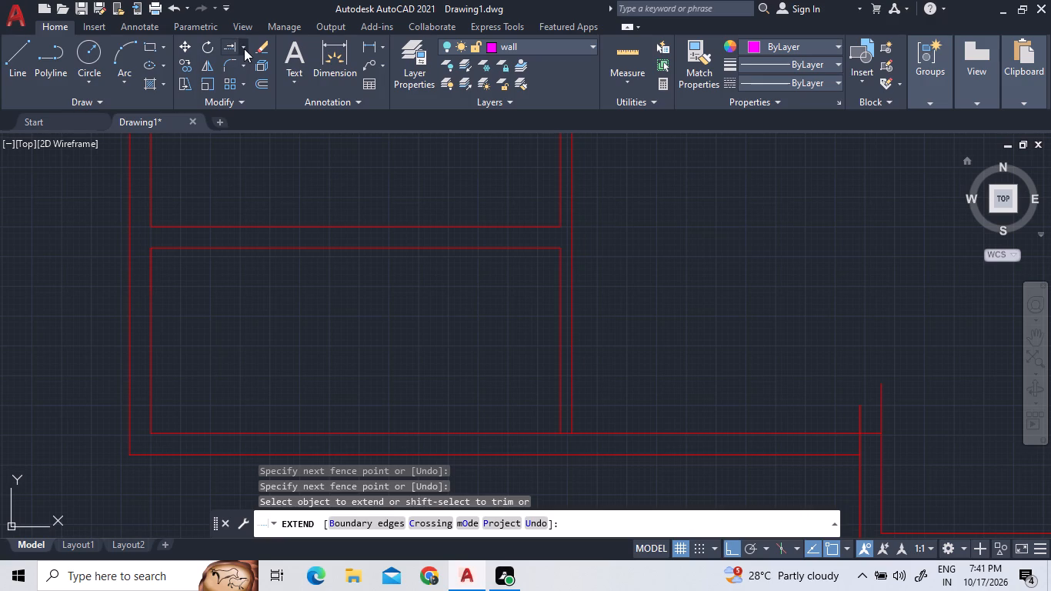
left_click(244, 48)
left_click(251, 74)
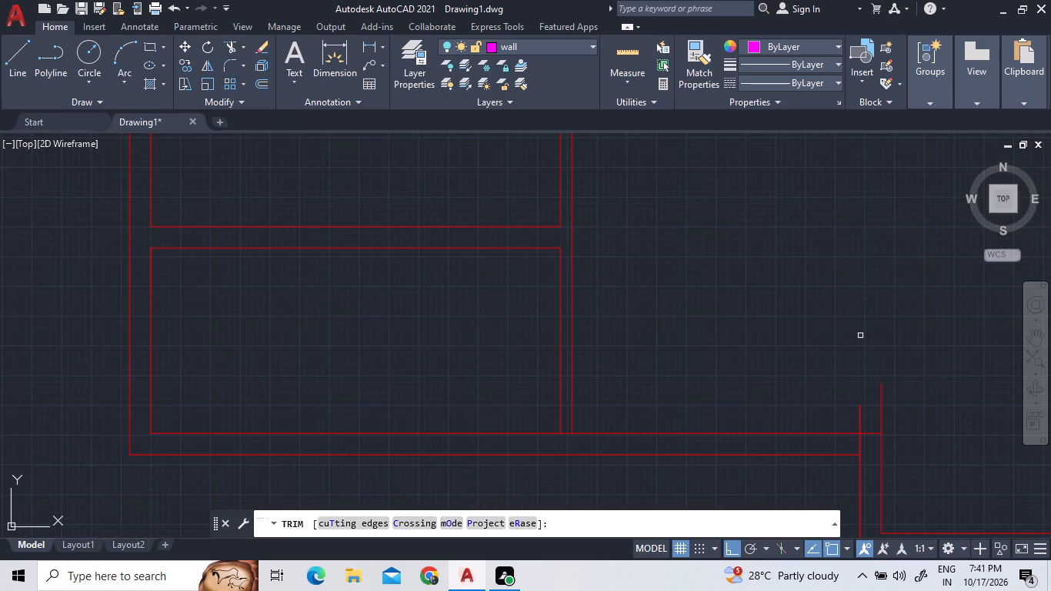
left_click(910, 405)
double_click(832, 413)
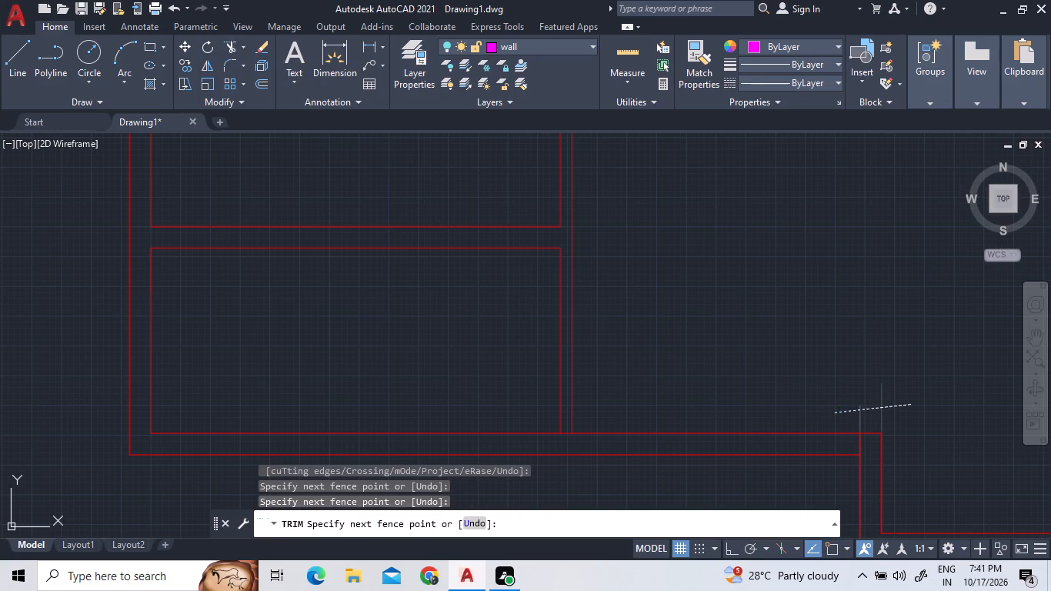
left_click(860, 449)
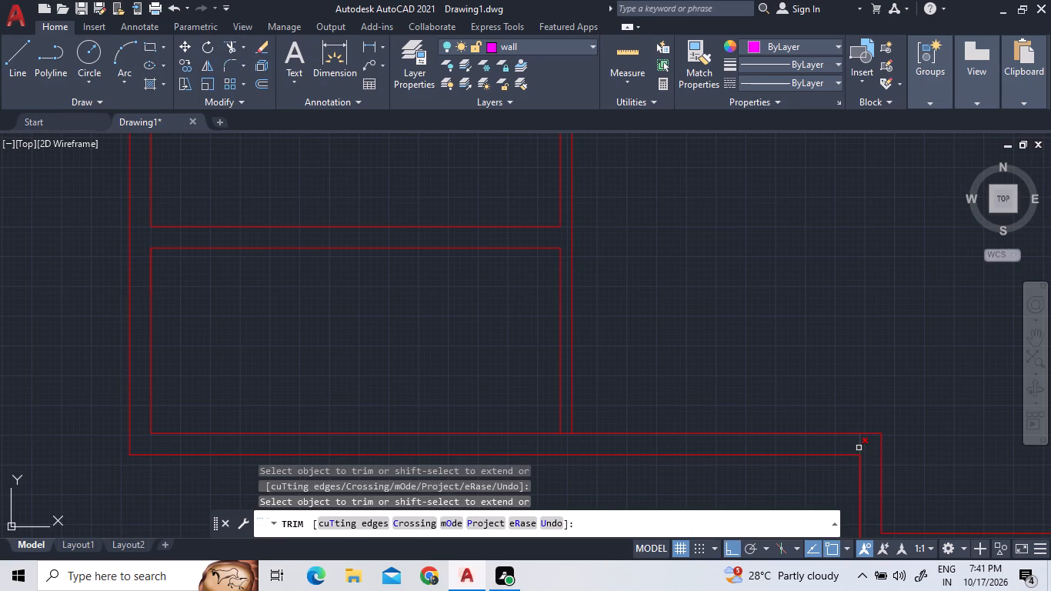
Trim the leftover inner stub at the jog corner and the wall line crossing the bottom end of the vertical 5" wall.
left_click(858, 448)
left_click(858, 447)
left_click(863, 443)
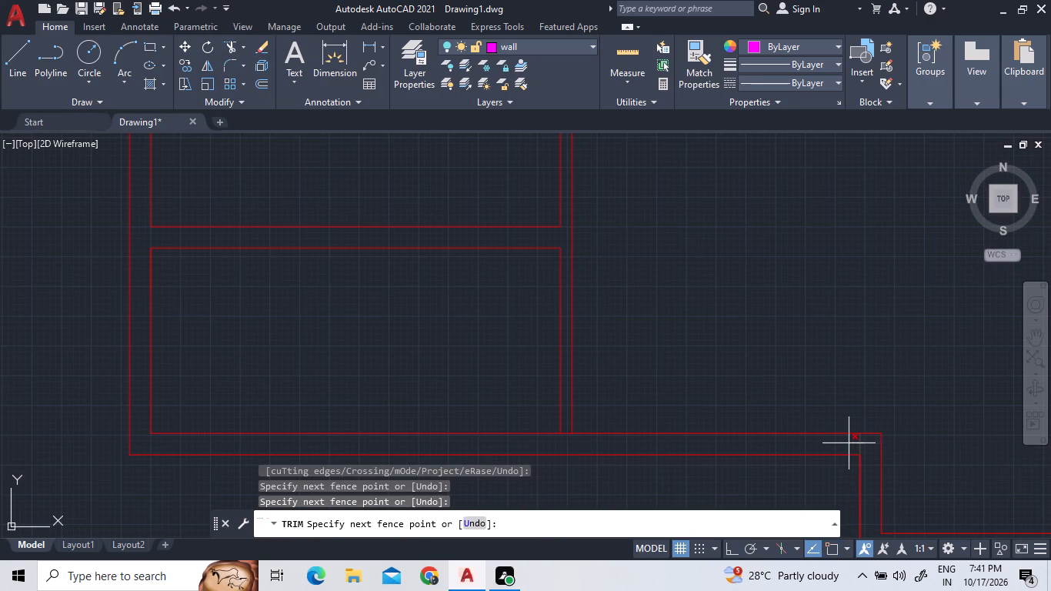
left_click(846, 443)
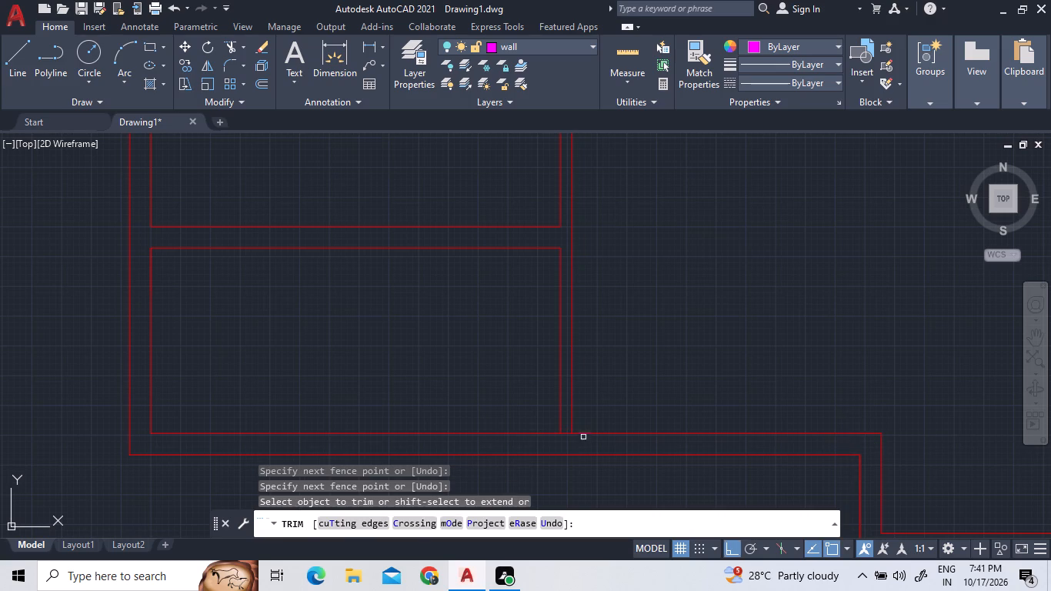
left_click(566, 433)
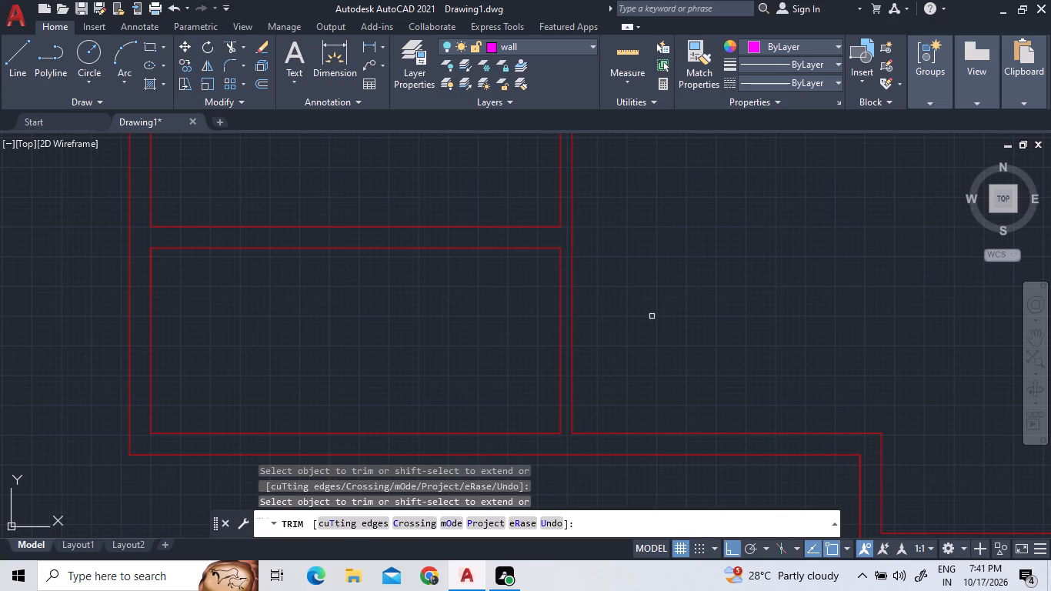
right_click(652, 318)
left_click(677, 324)
Check the clear dimensions of the left rooms, the central passage and the right-hand space with quick measure.
scroll(678, 324, "down", 3)
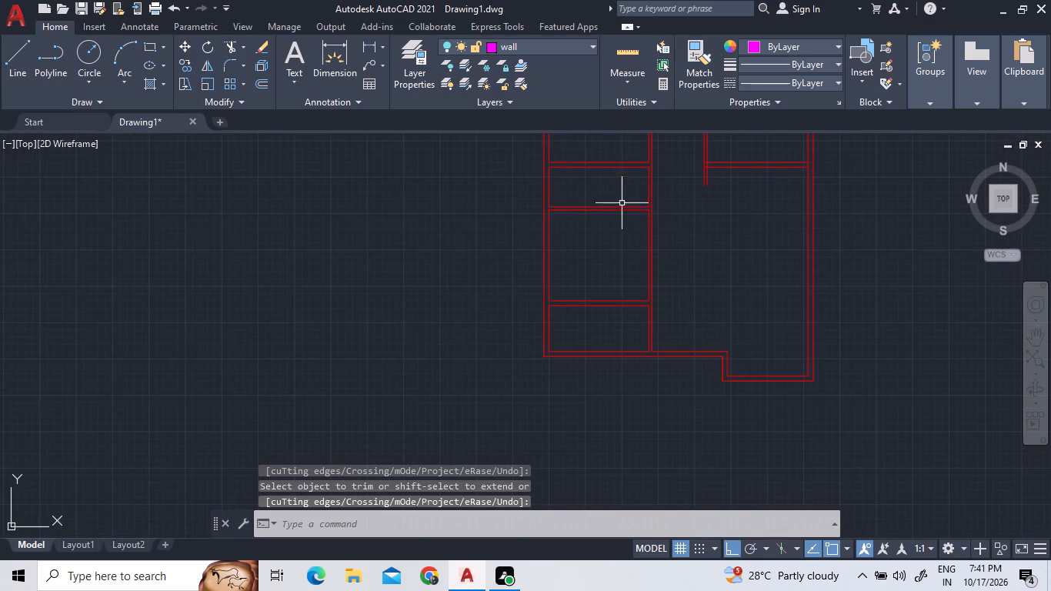
scroll(623, 281, "down", 1)
scroll(608, 115, "up", 4)
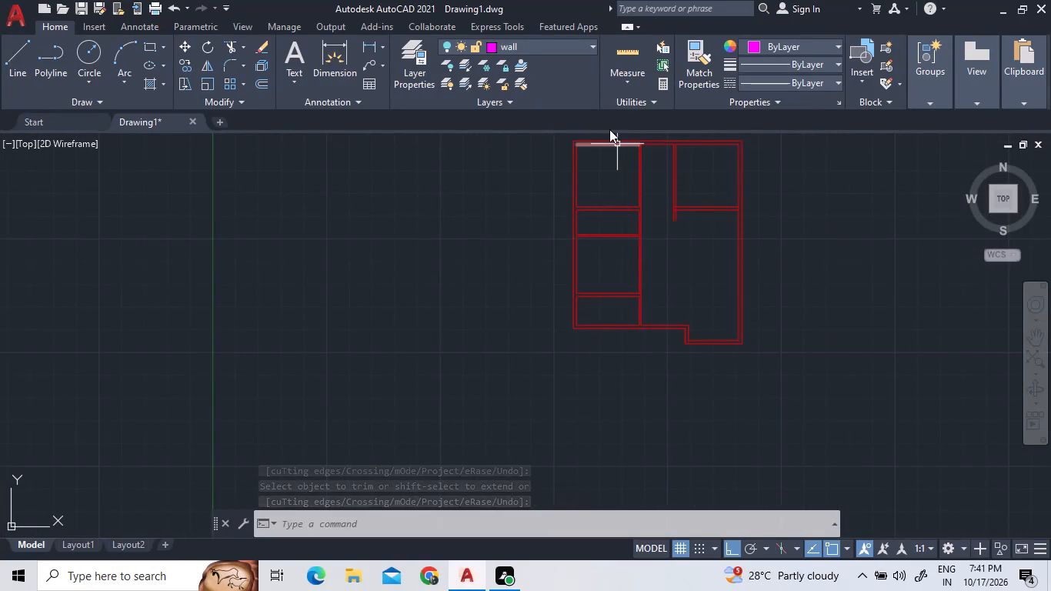
scroll(616, 172, "up", 2)
scroll(616, 172, "down", 2)
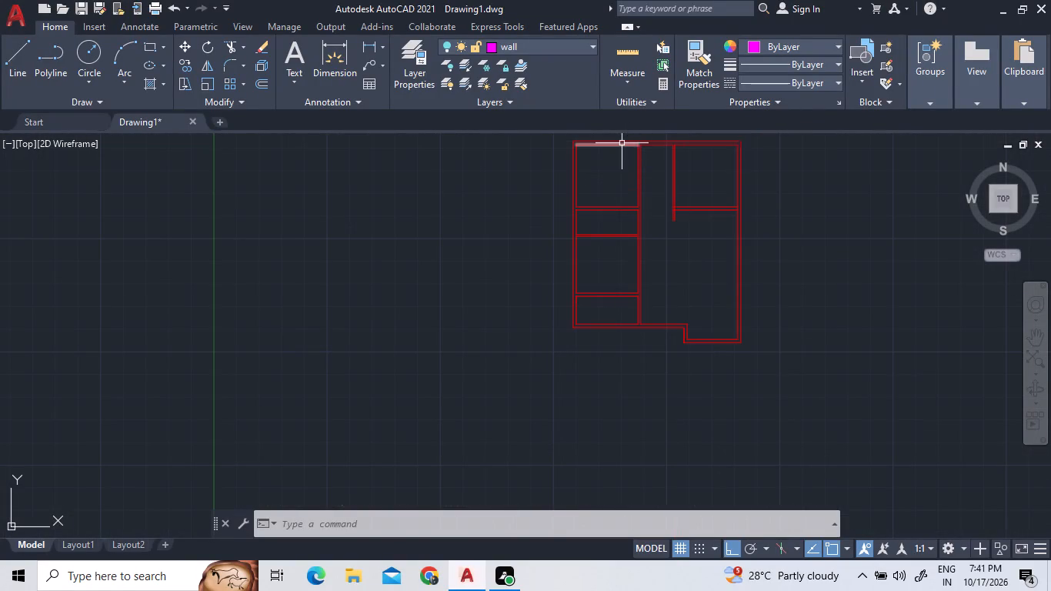
middle_click_drag(786, 159, 780, 214)
left_click(626, 49)
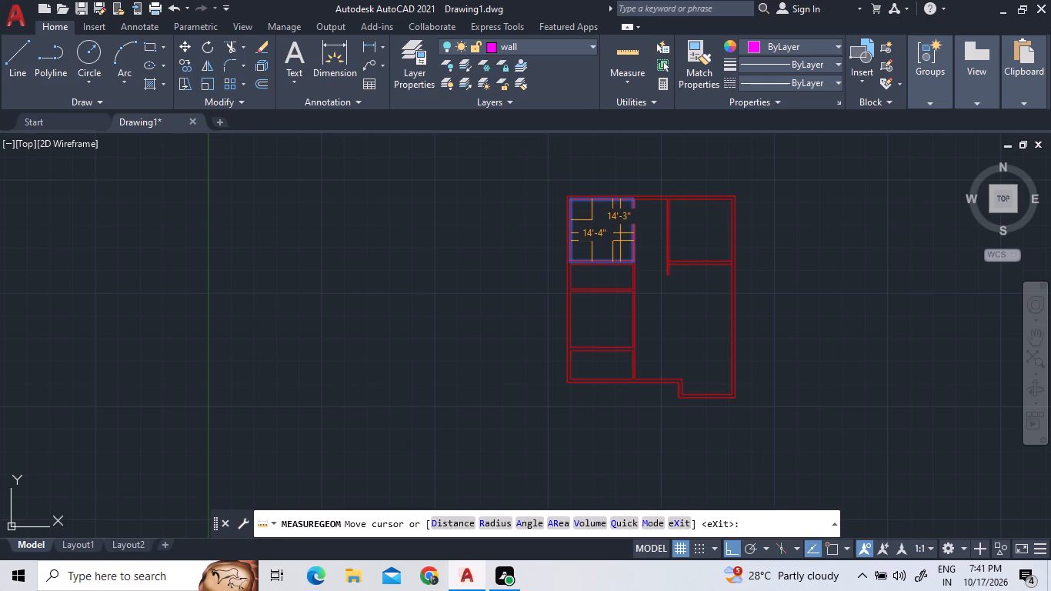
scroll(613, 284, "up", 3)
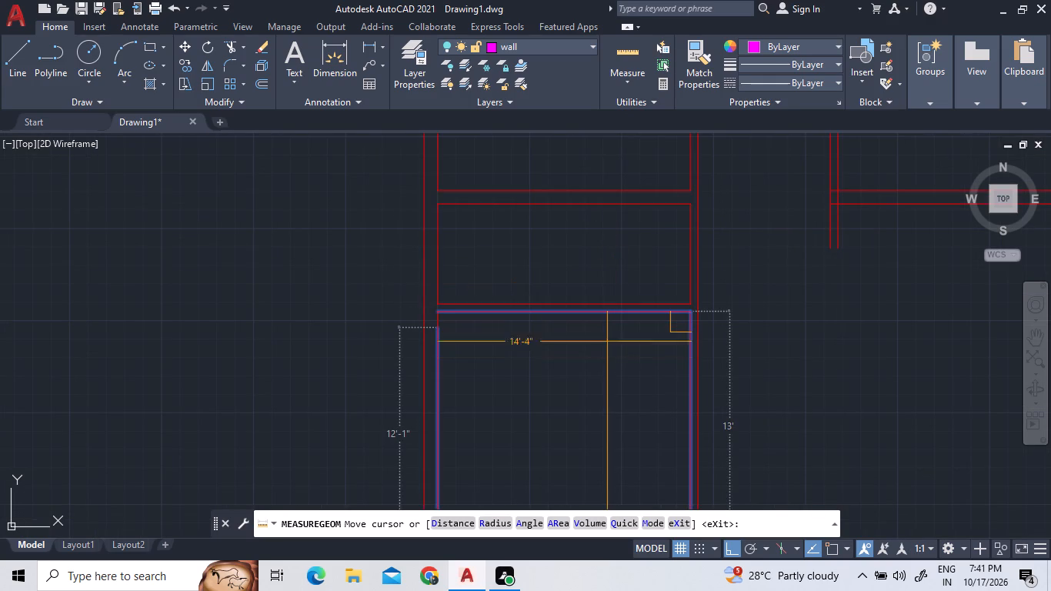
scroll(607, 333, "down", 2)
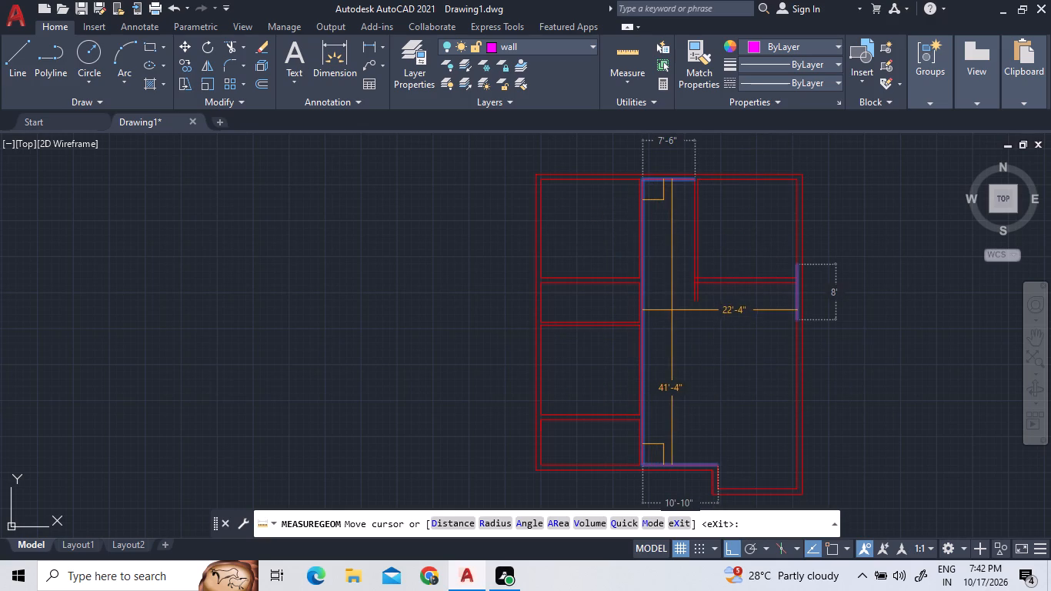
right_click(362, 255)
left_click(379, 265)
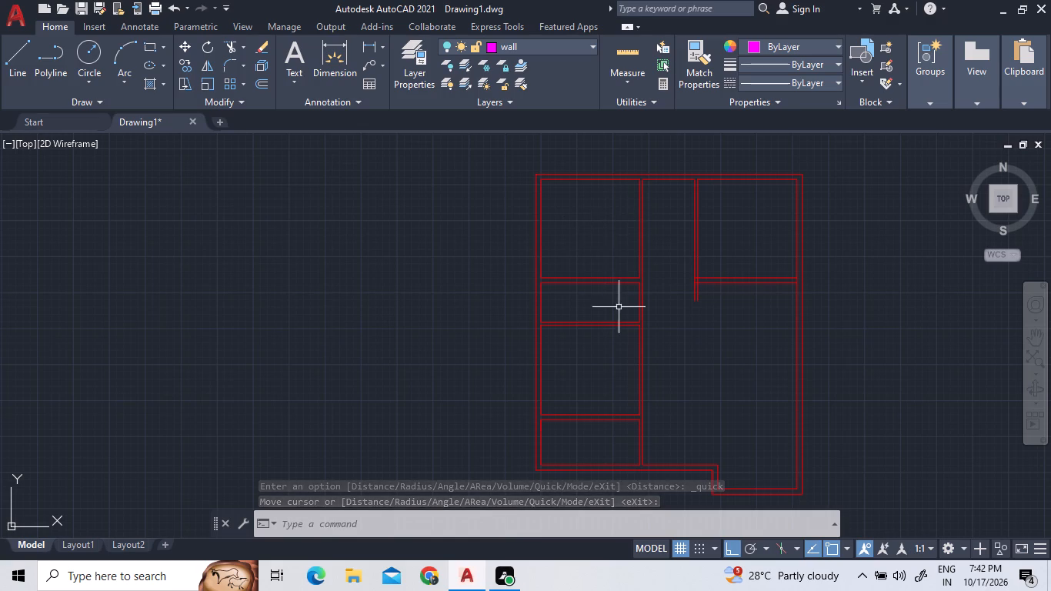
scroll(636, 306, "up", 2)
left_click(622, 55)
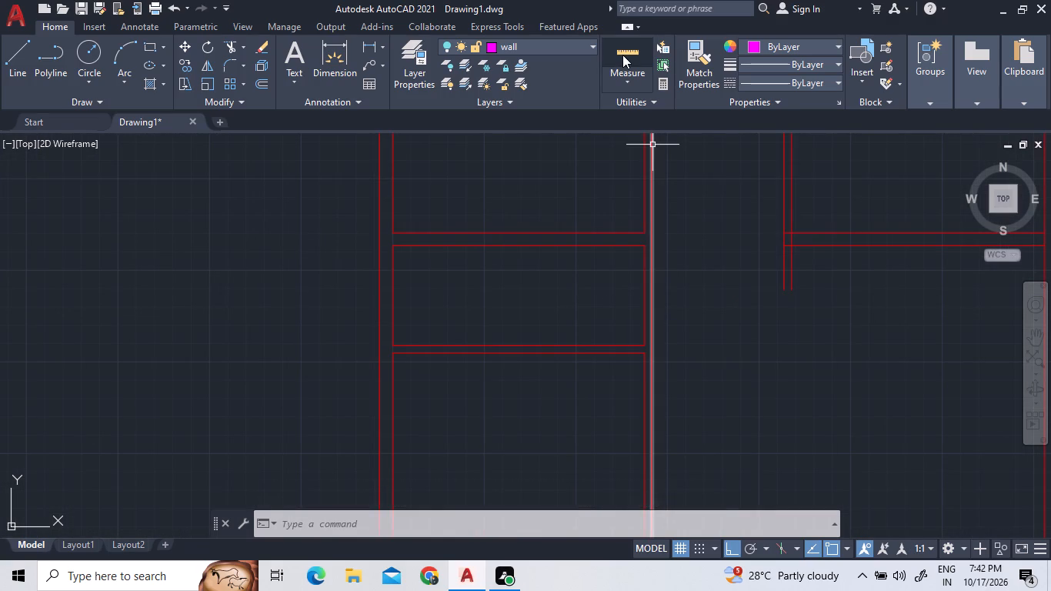
Draw a vertical line down the second room on the plan's left side, joining the midpoints of its upper and lower wall lines.
left_click(25, 72)
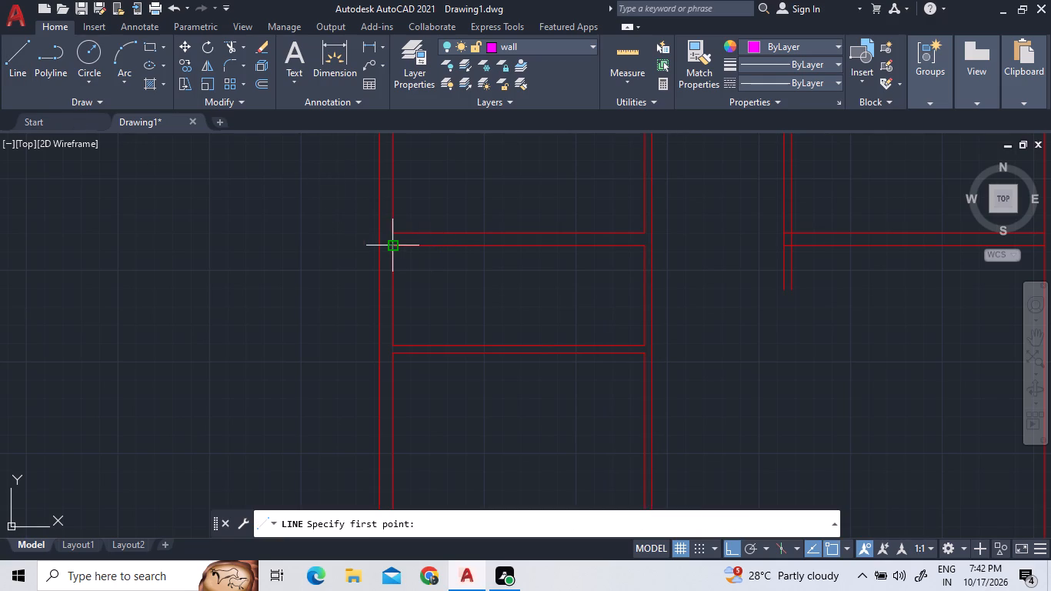
left_click(518, 245)
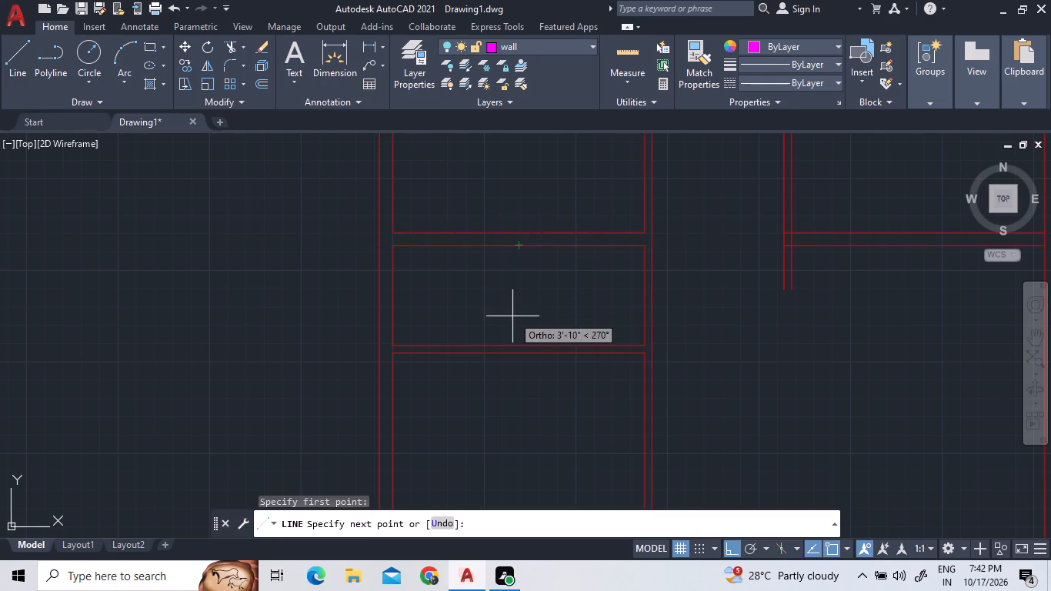
double_click(14, 73)
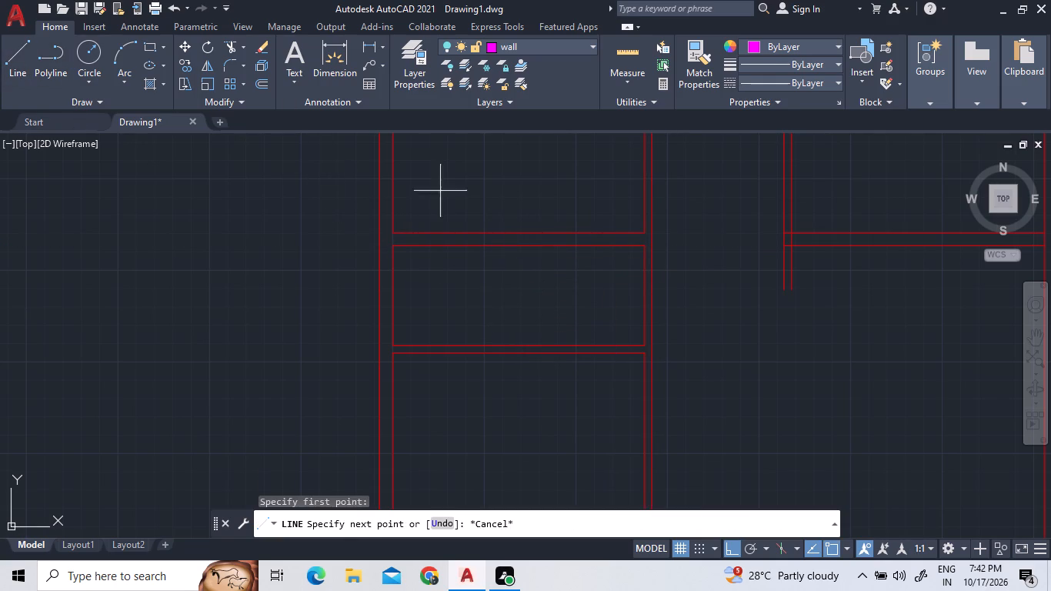
left_click(521, 243)
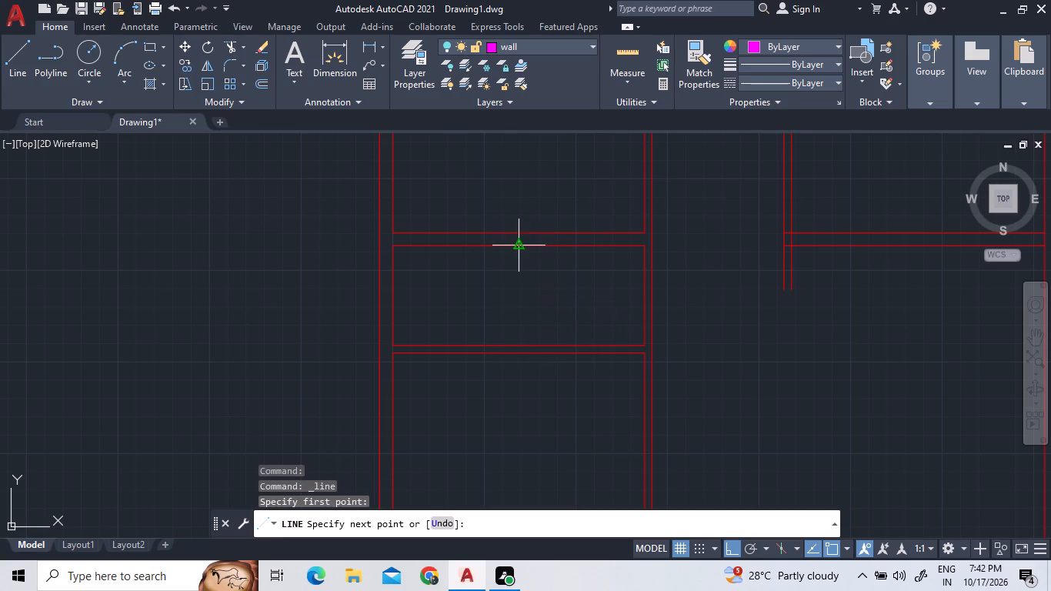
triple_click(522, 245)
double_click(516, 345)
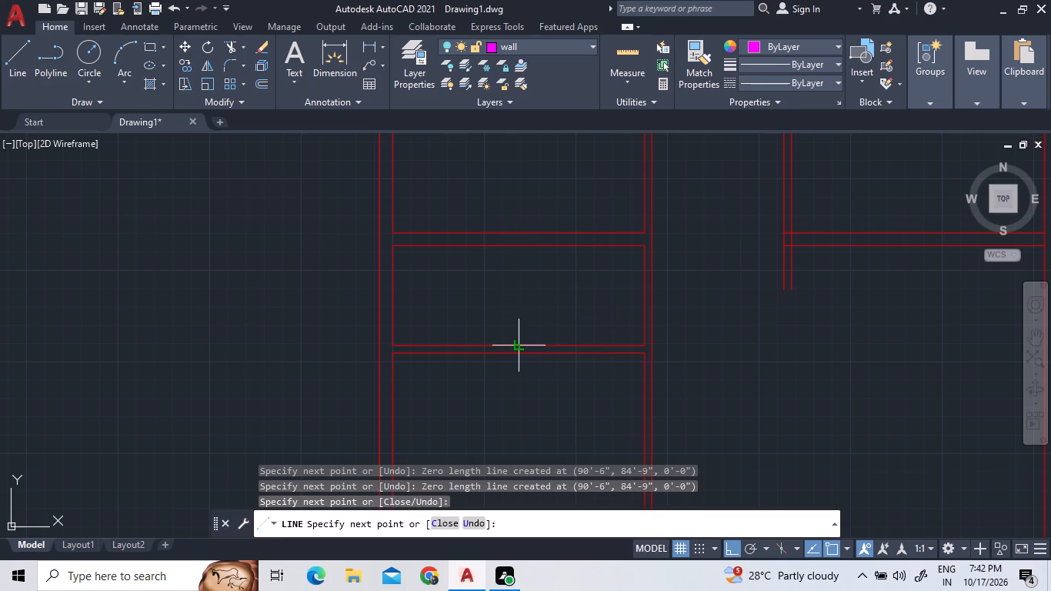
Set the color of layer 0 to red.
left_click(485, 48)
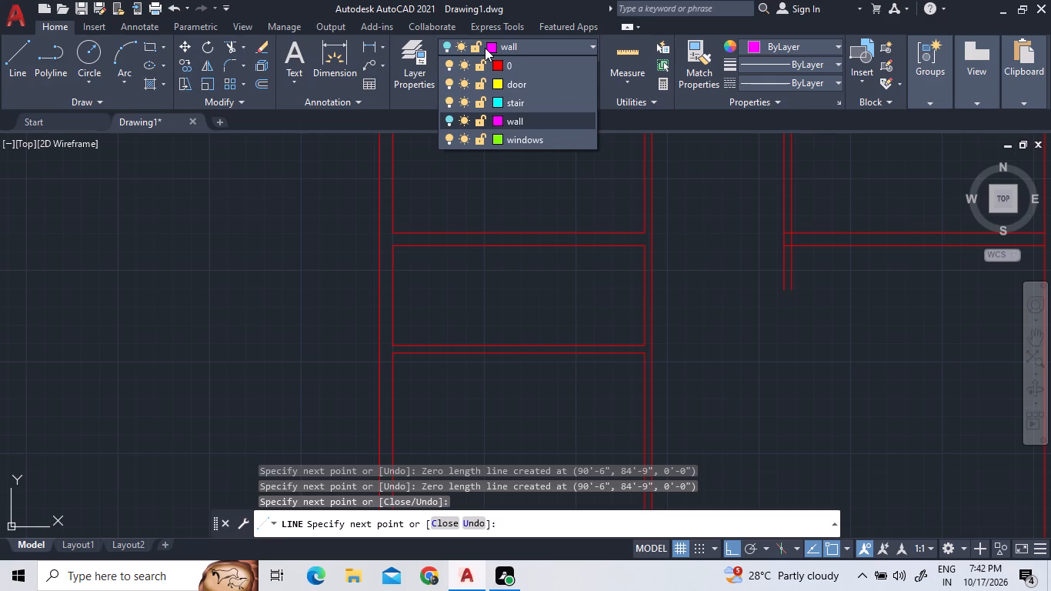
double_click(493, 66)
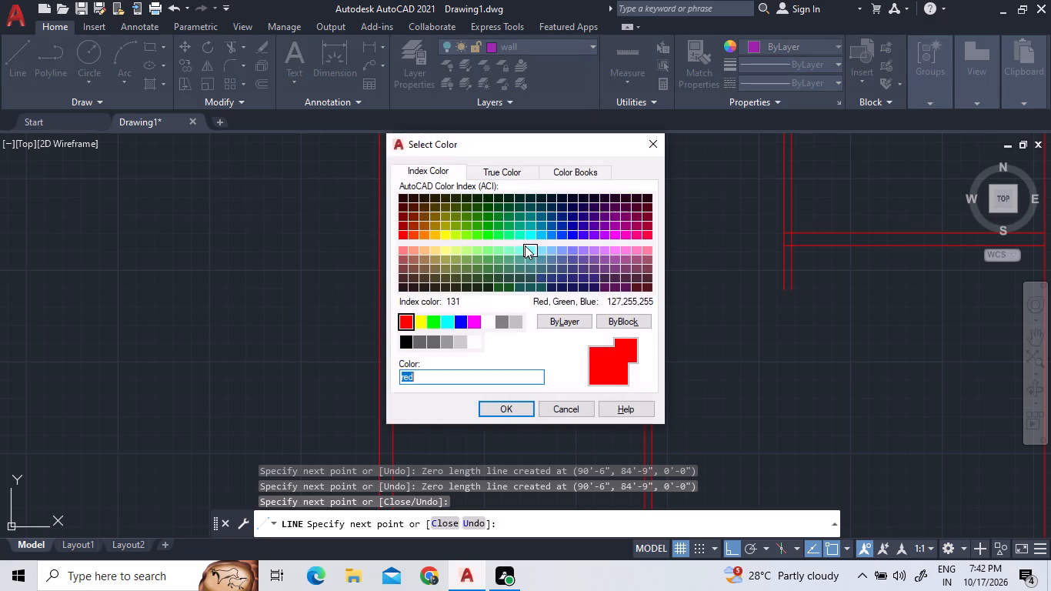
left_click(509, 415)
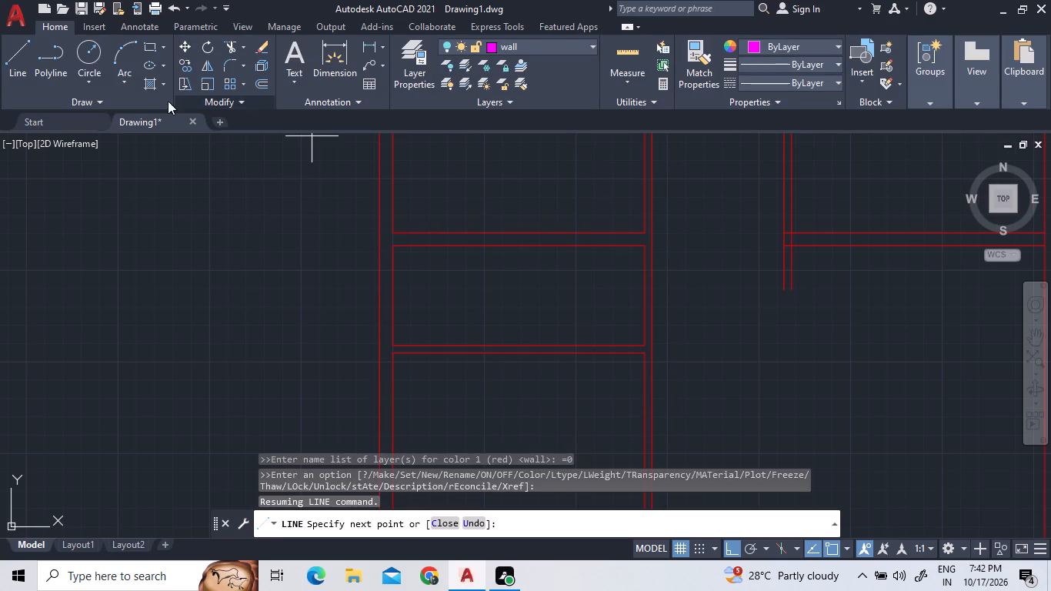
Redraw the vertical line between the midpoints of the second left room's upper and lower wall lines, retracing it up and back down.
triple_click(11, 68)
left_click(11, 68)
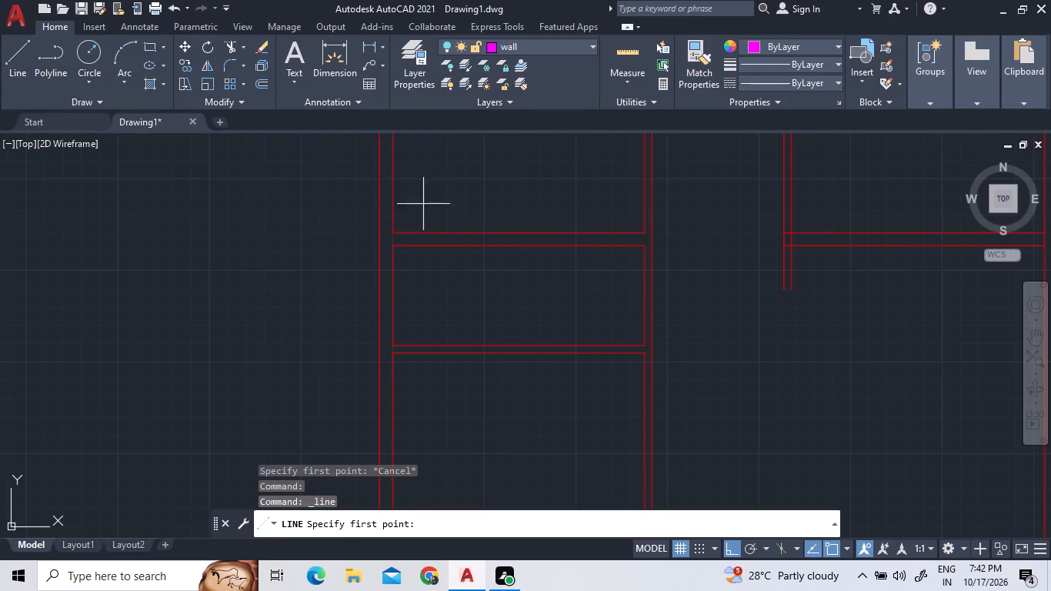
double_click(519, 244)
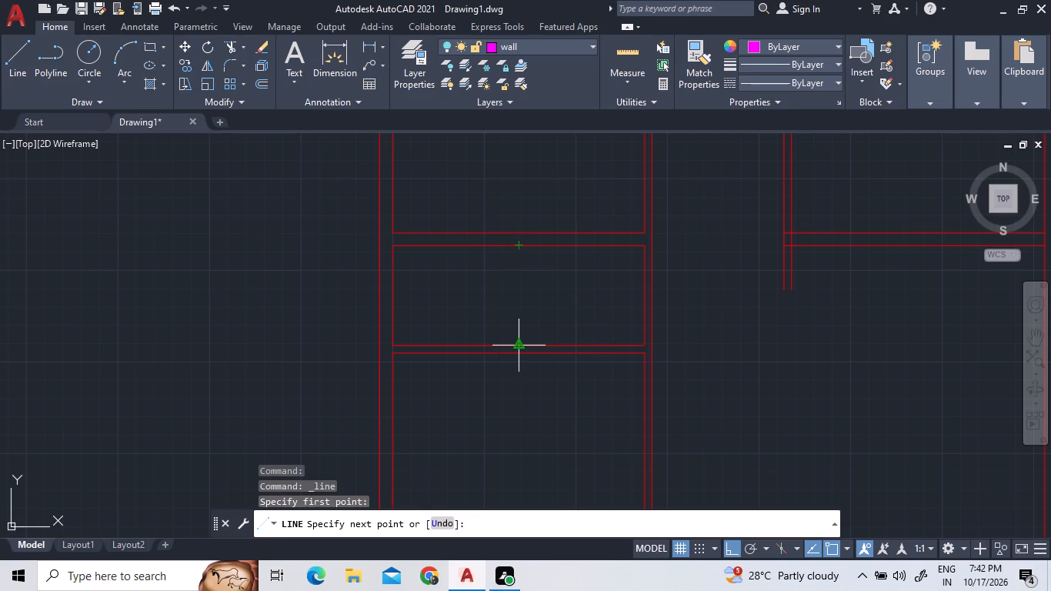
double_click(519, 345)
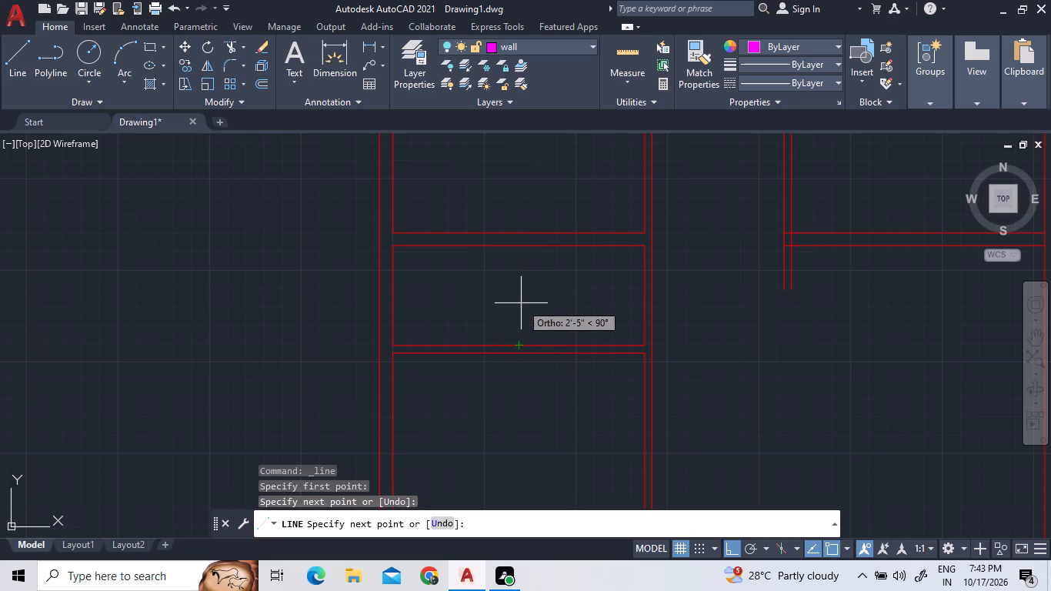
left_click(517, 345)
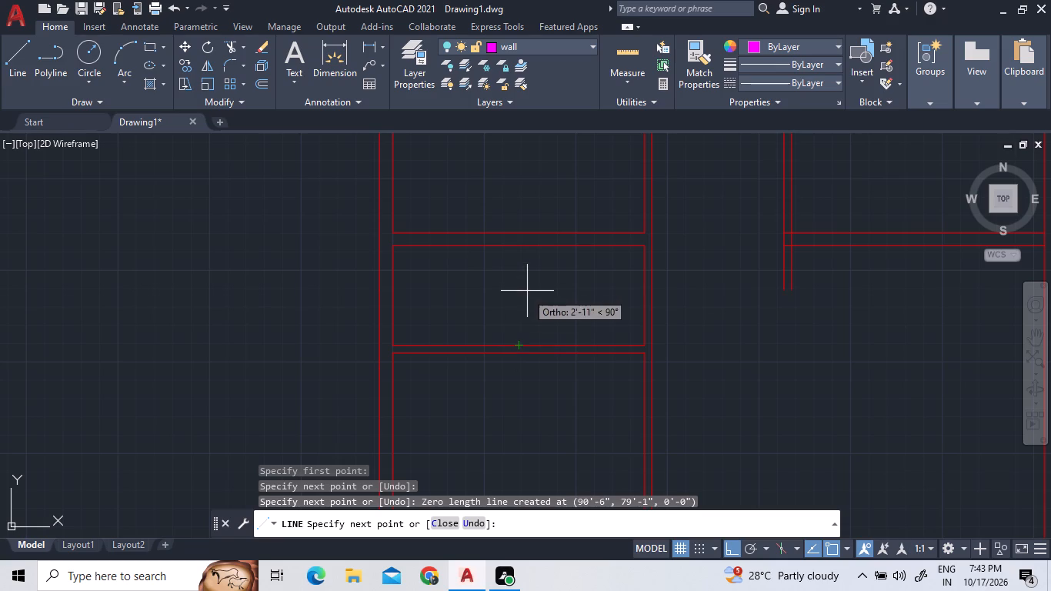
left_click(521, 248)
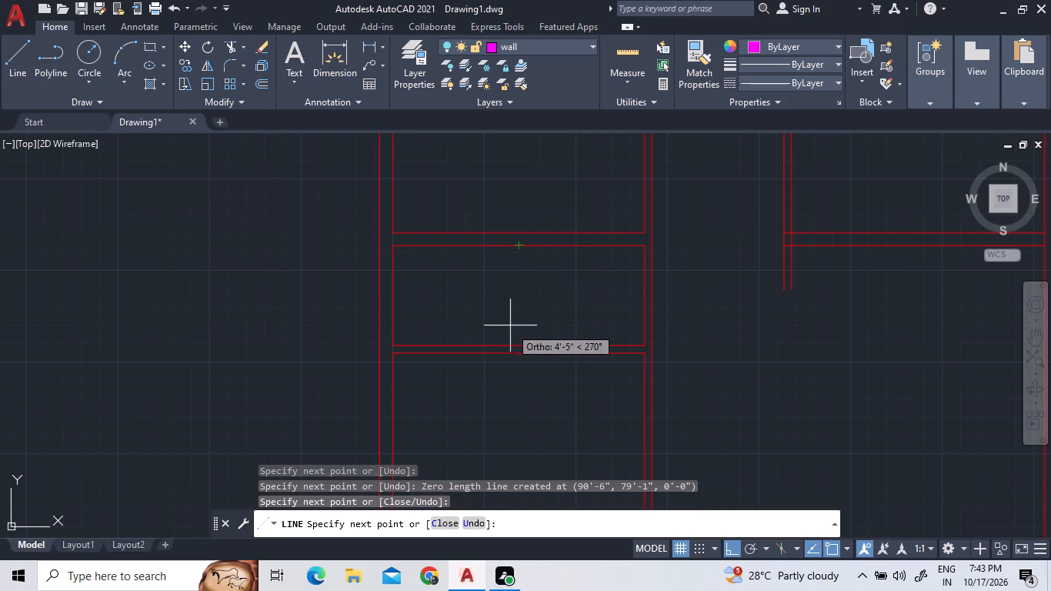
left_click(519, 343)
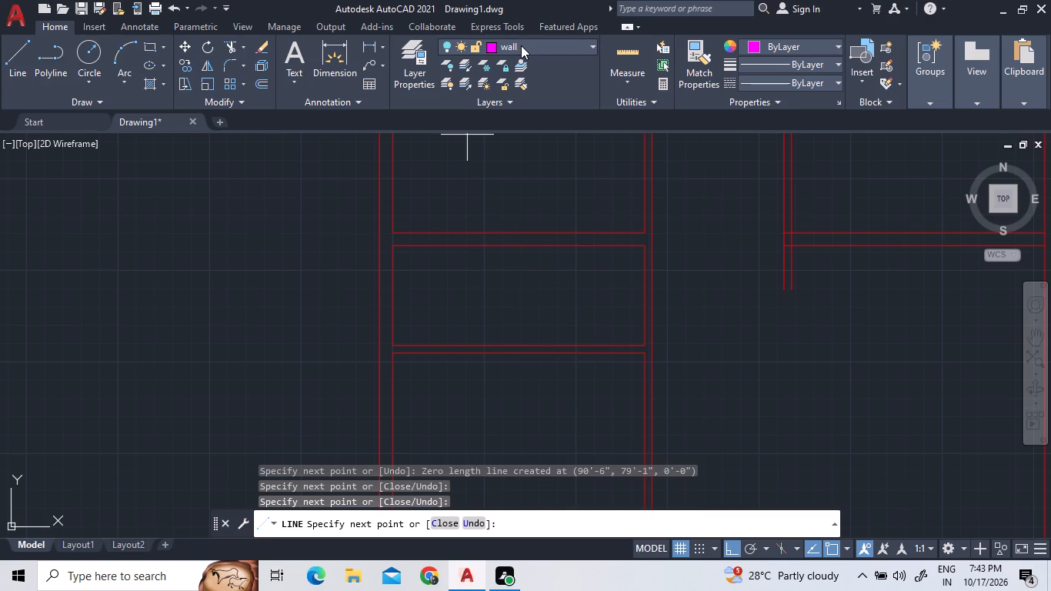
Lock layer 0.
left_click(521, 45)
left_click(483, 65)
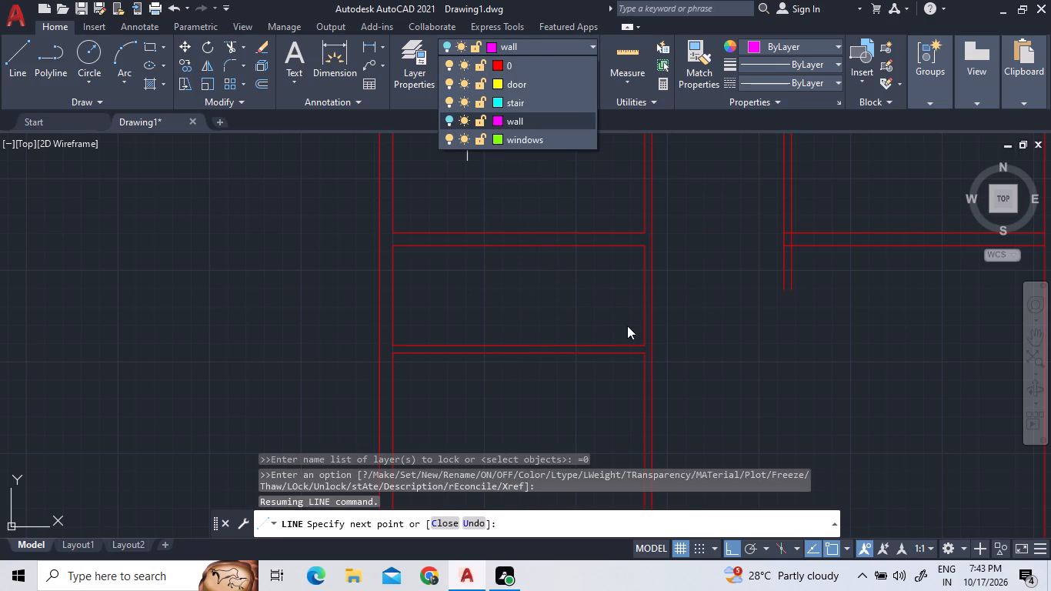
left_click(32, 65)
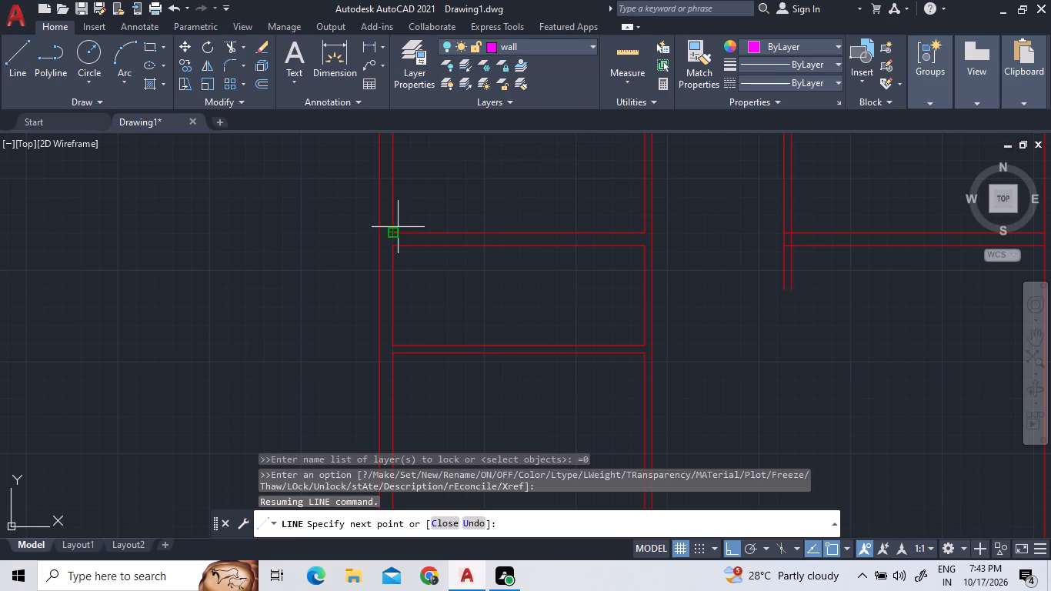
Continue the line back up to the midpoint of the second left room's upper wall line.
left_click(520, 248)
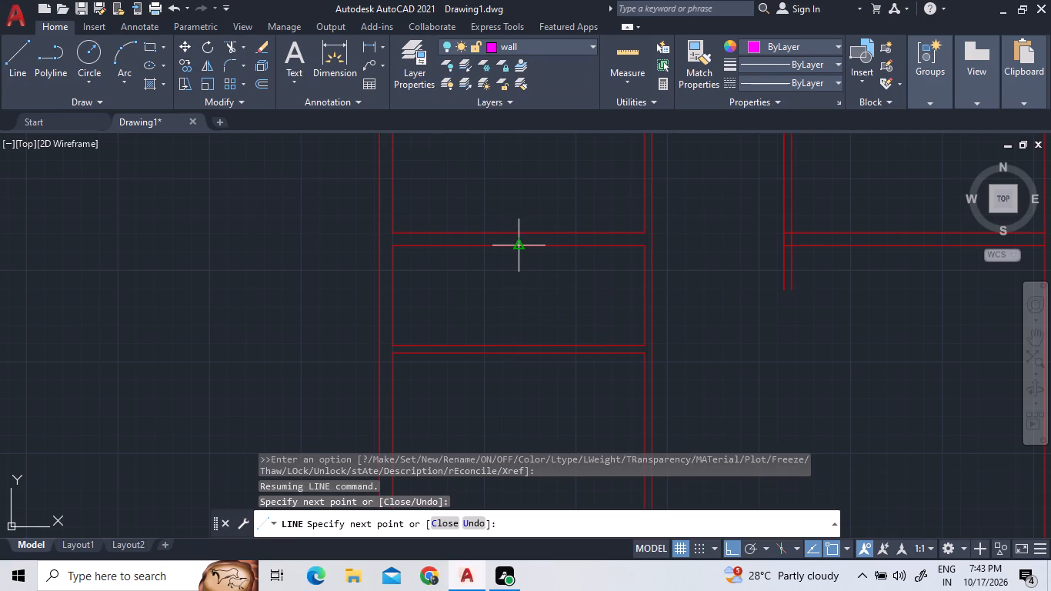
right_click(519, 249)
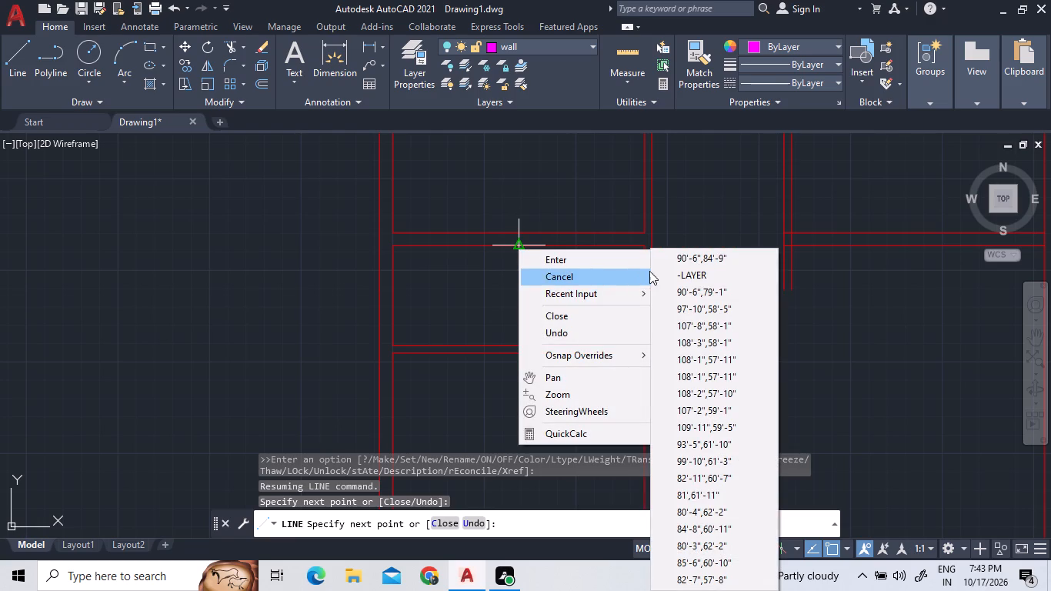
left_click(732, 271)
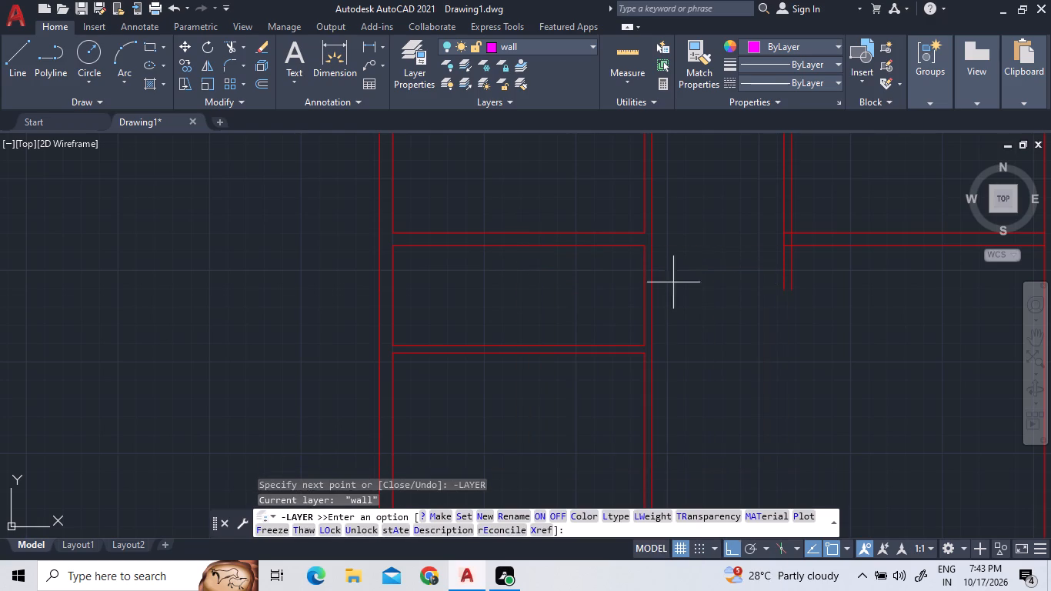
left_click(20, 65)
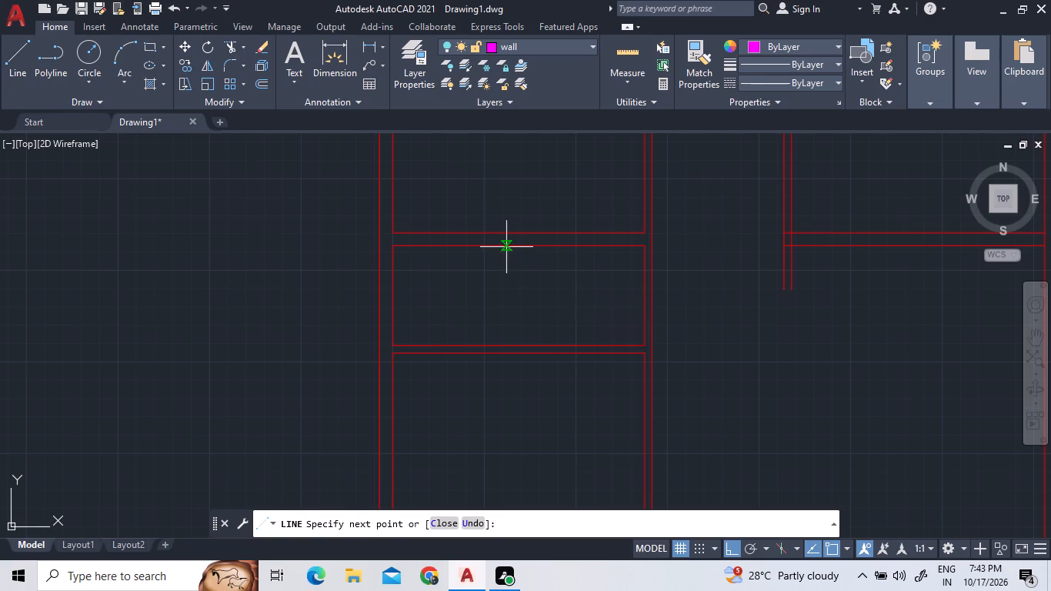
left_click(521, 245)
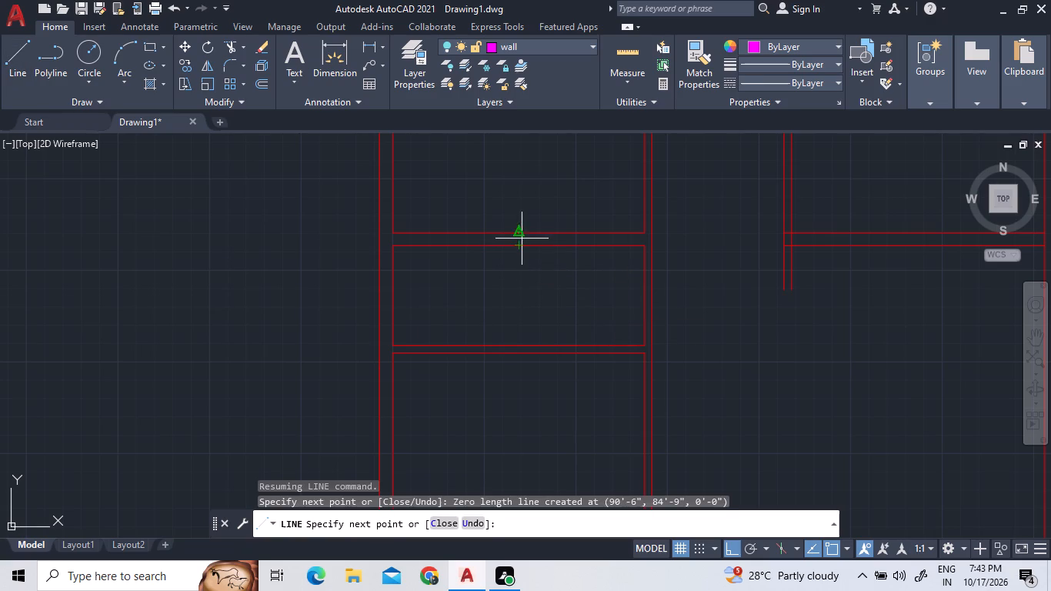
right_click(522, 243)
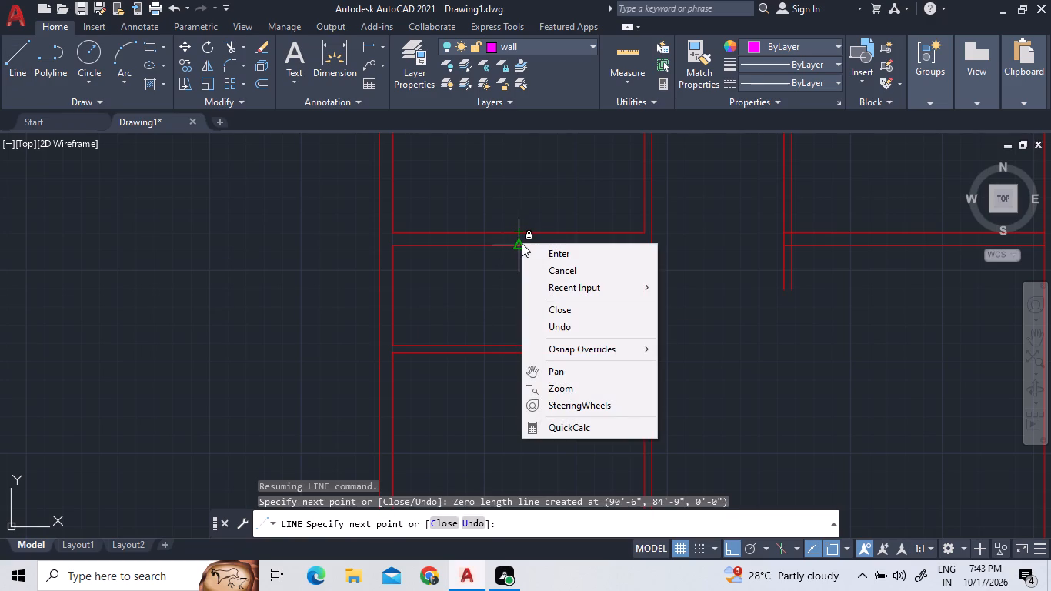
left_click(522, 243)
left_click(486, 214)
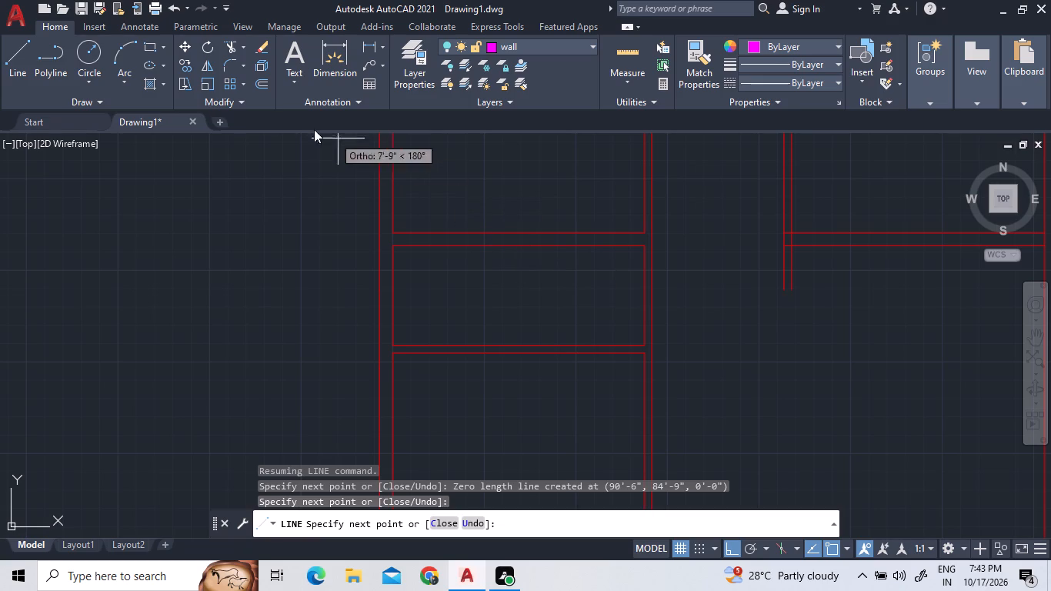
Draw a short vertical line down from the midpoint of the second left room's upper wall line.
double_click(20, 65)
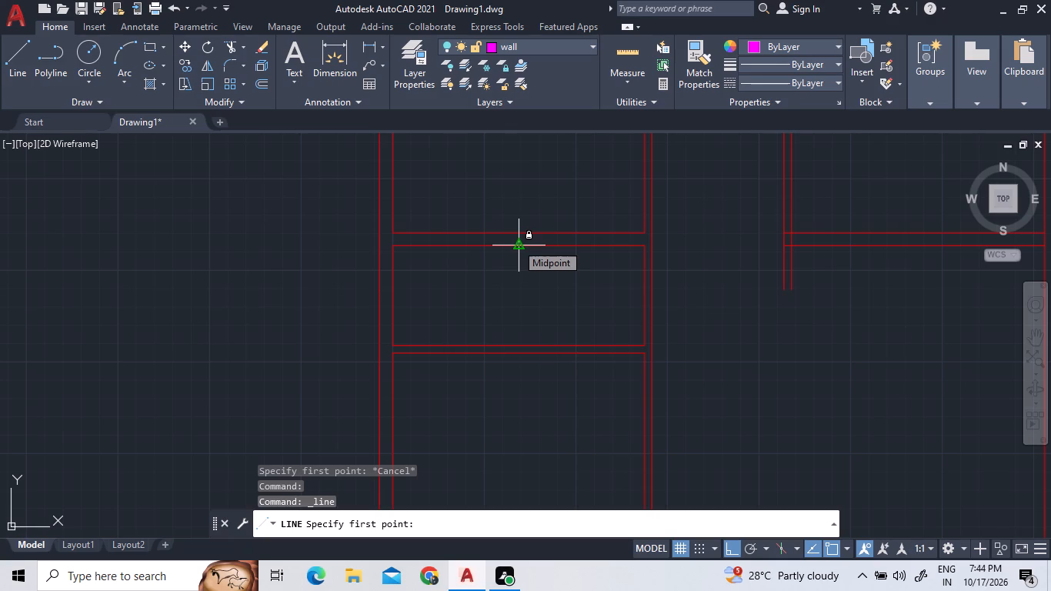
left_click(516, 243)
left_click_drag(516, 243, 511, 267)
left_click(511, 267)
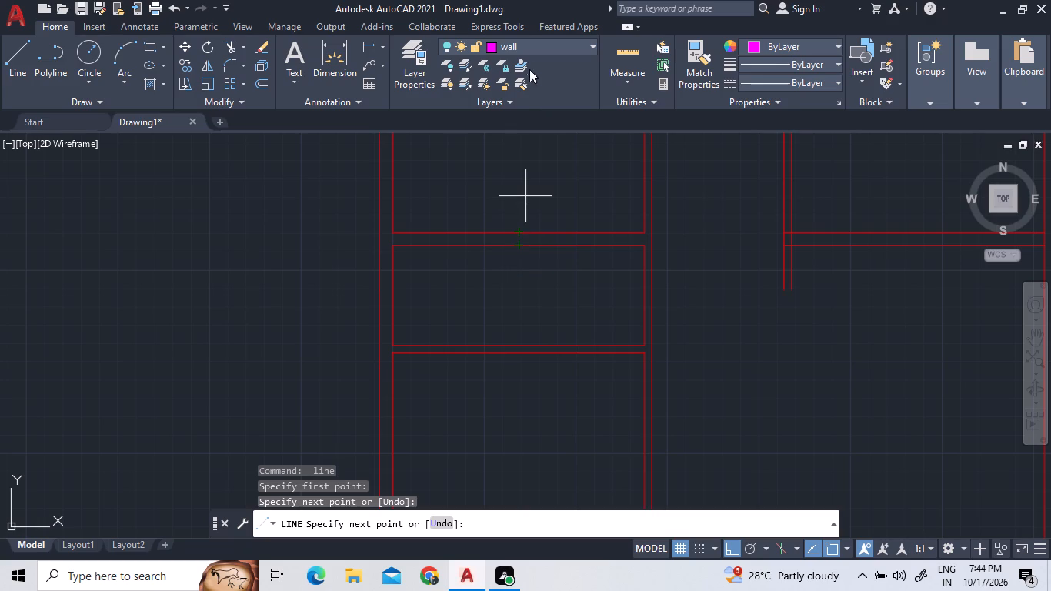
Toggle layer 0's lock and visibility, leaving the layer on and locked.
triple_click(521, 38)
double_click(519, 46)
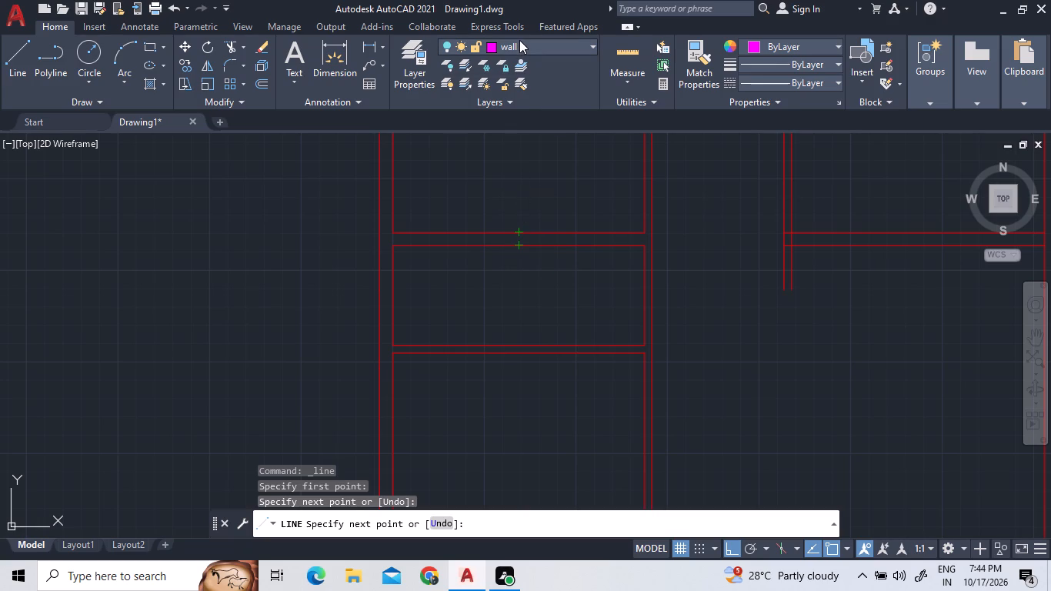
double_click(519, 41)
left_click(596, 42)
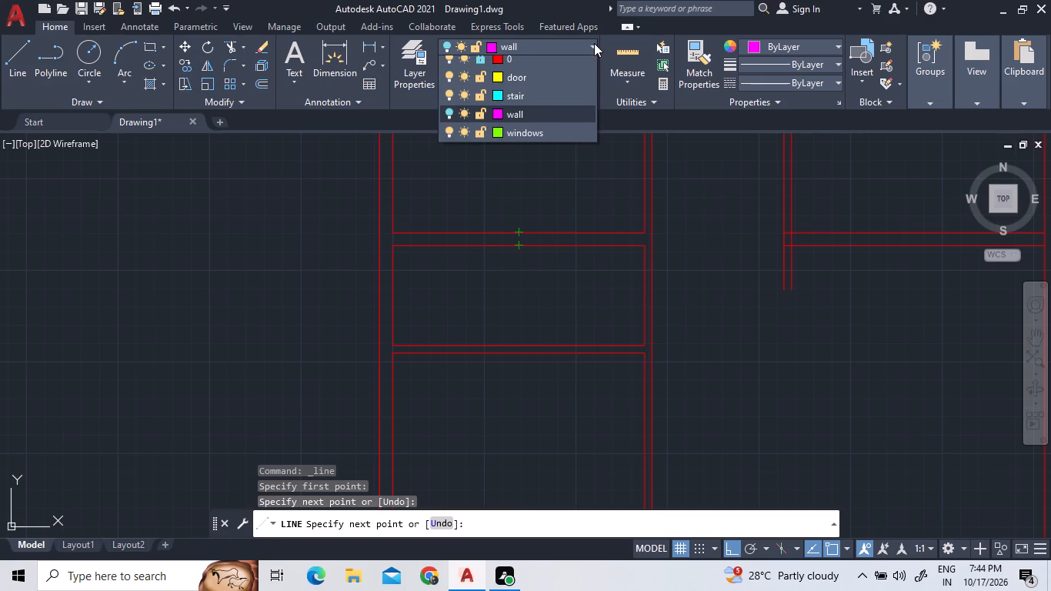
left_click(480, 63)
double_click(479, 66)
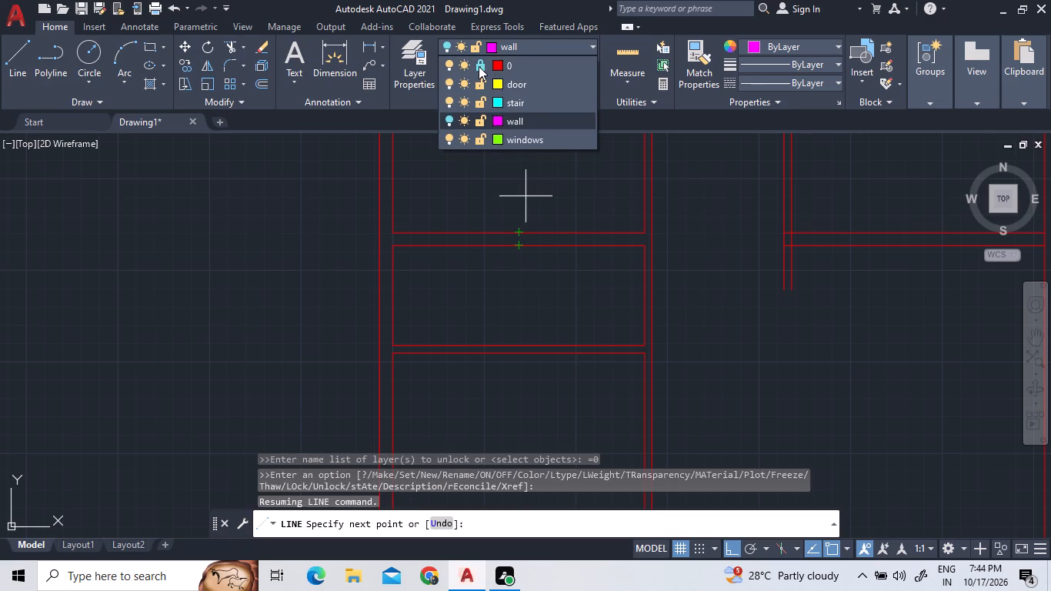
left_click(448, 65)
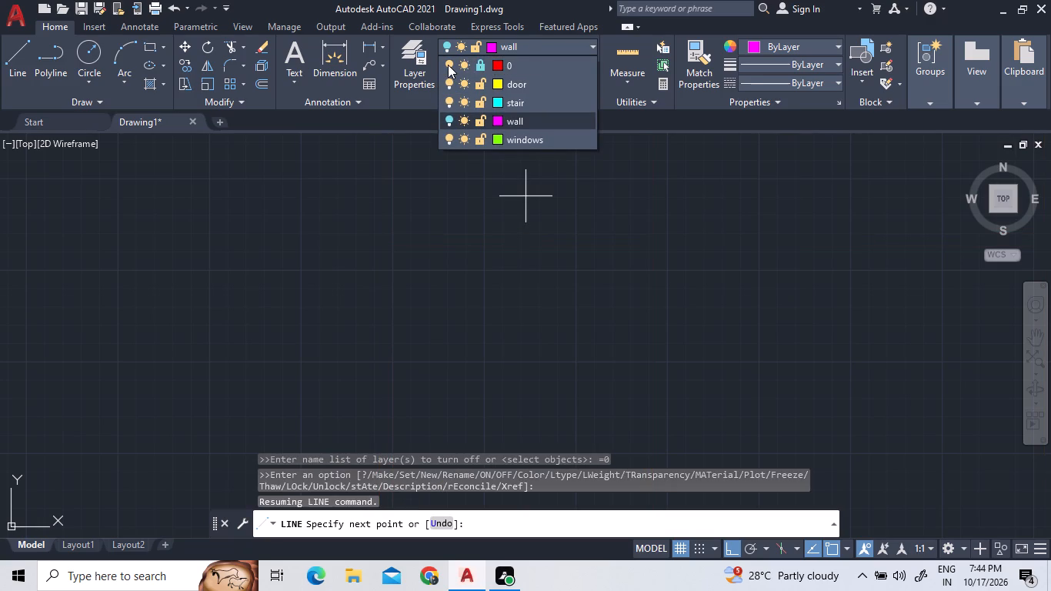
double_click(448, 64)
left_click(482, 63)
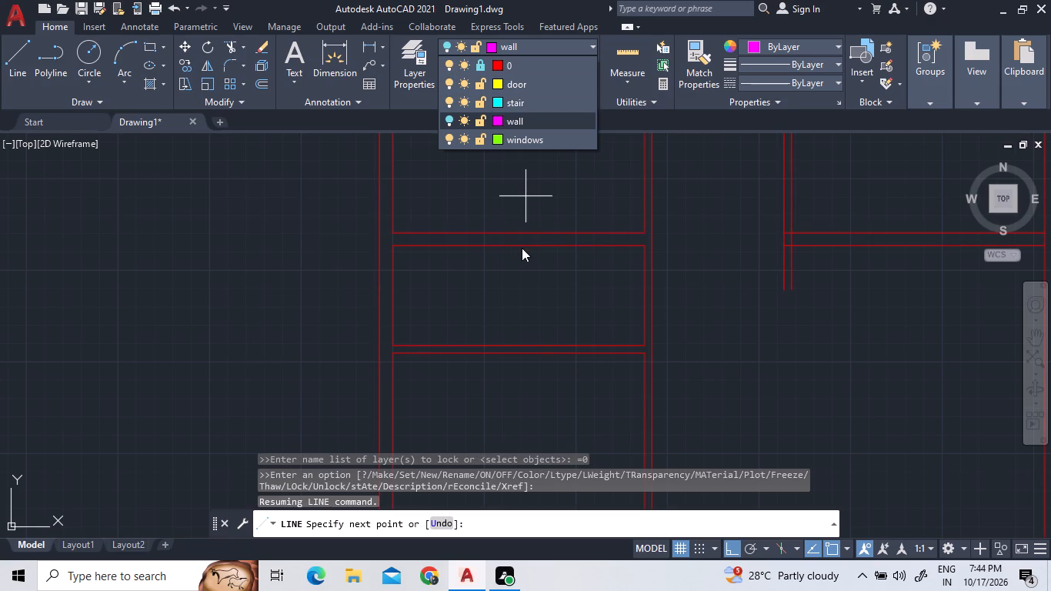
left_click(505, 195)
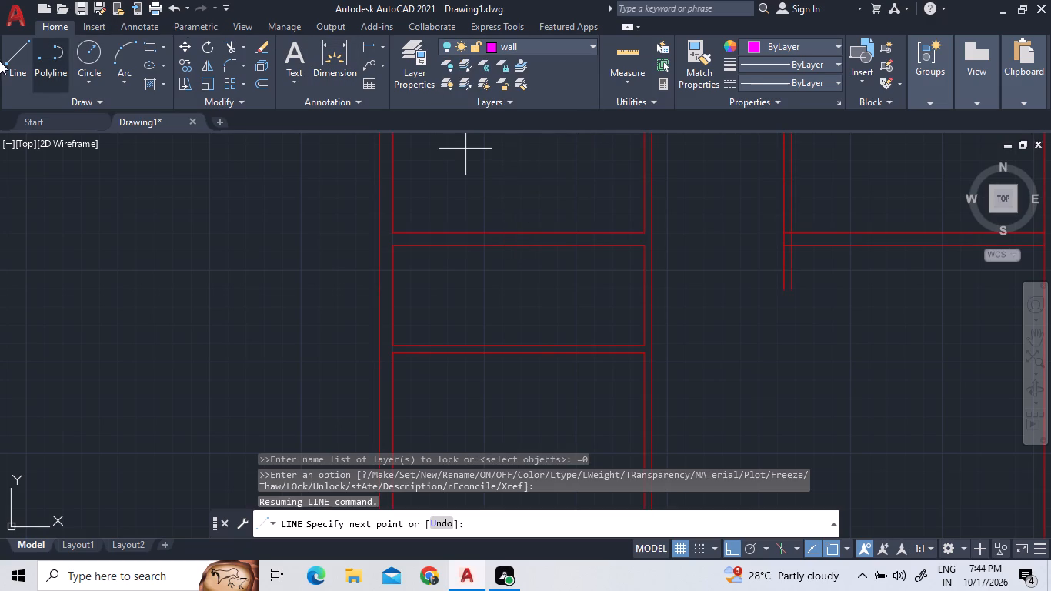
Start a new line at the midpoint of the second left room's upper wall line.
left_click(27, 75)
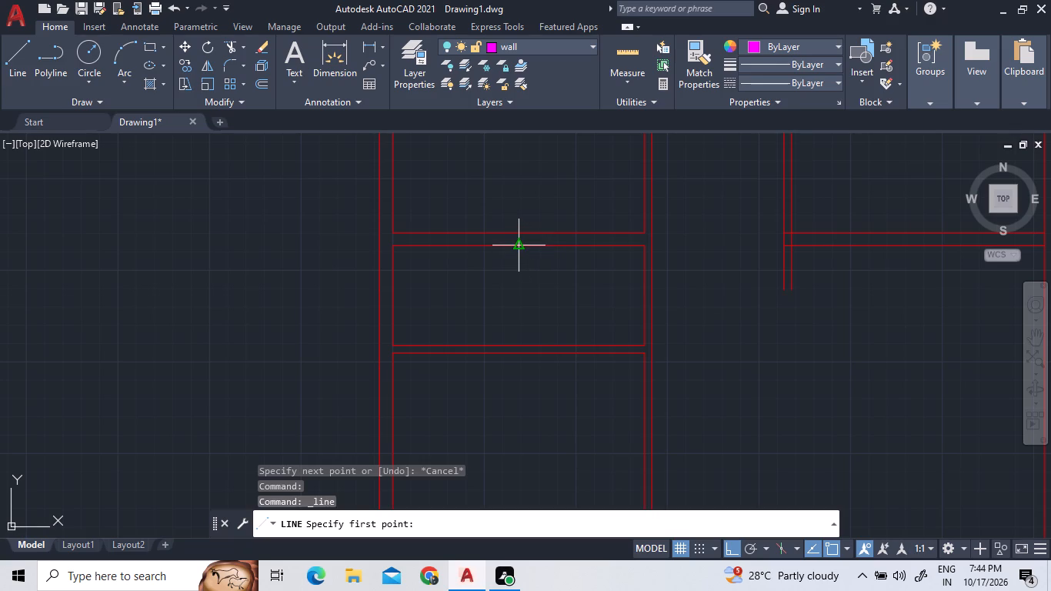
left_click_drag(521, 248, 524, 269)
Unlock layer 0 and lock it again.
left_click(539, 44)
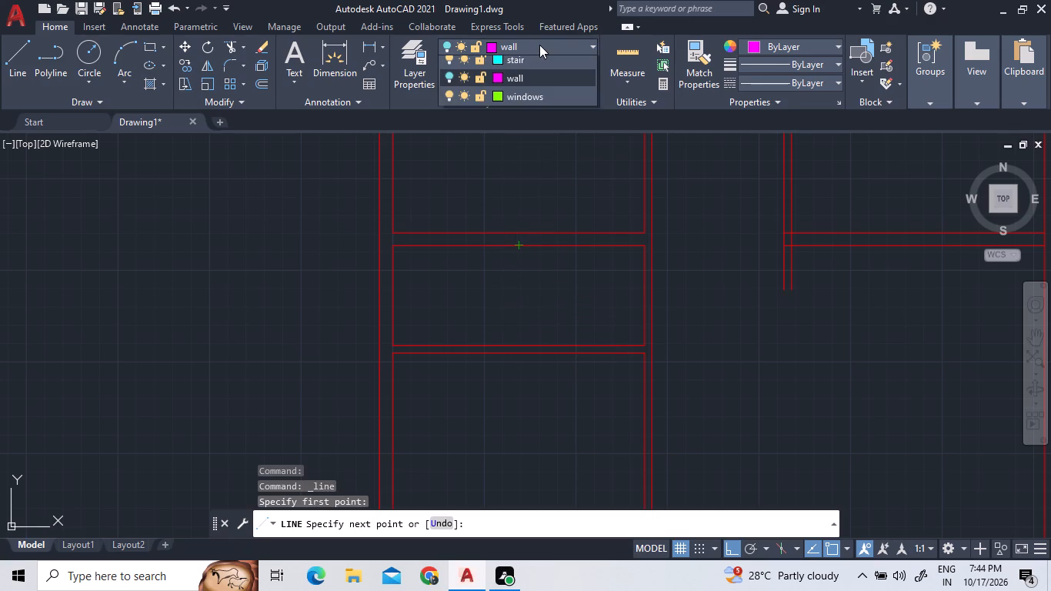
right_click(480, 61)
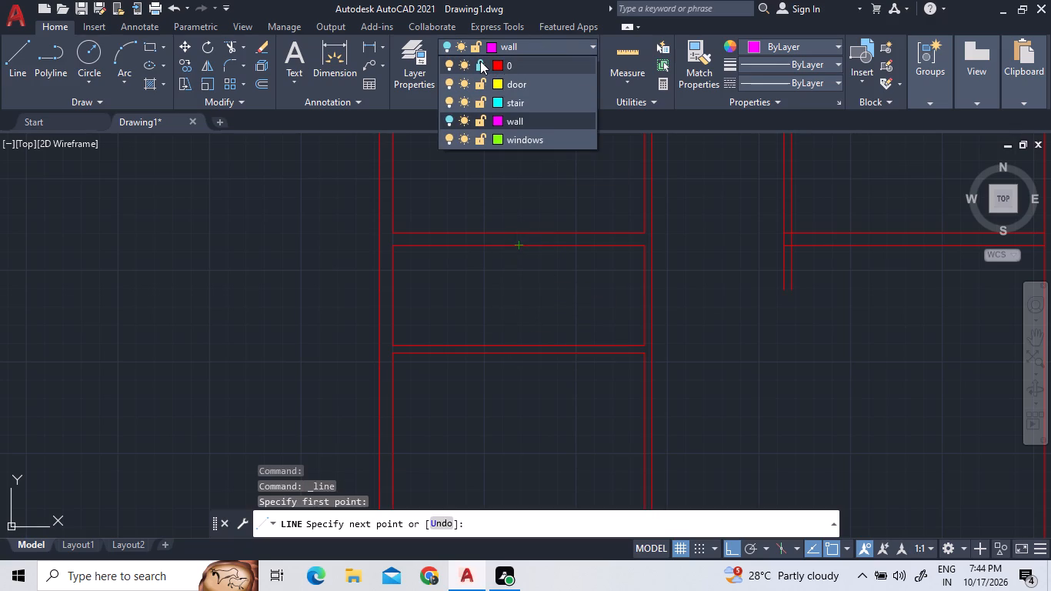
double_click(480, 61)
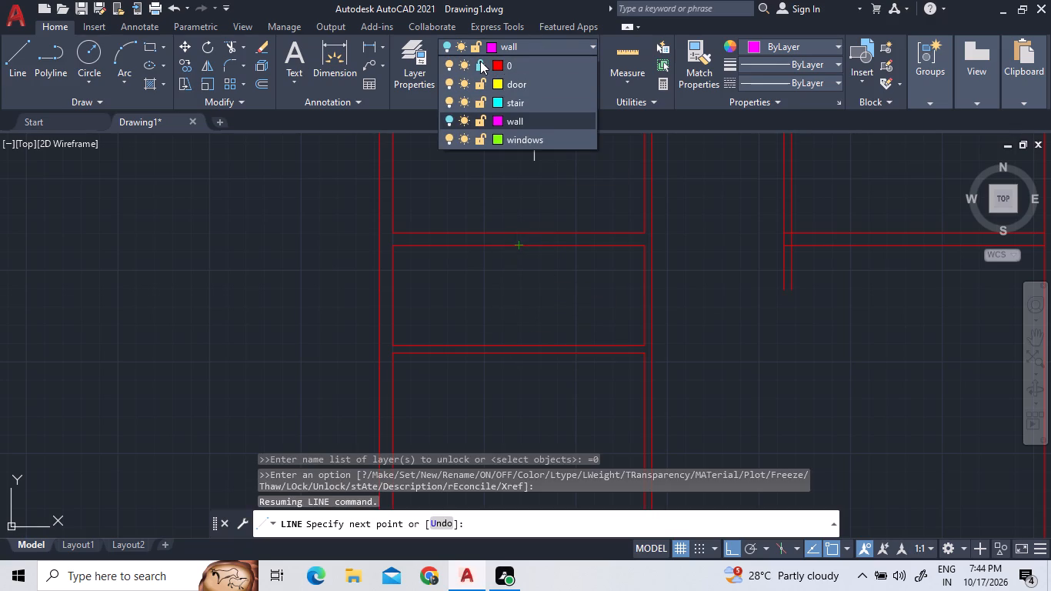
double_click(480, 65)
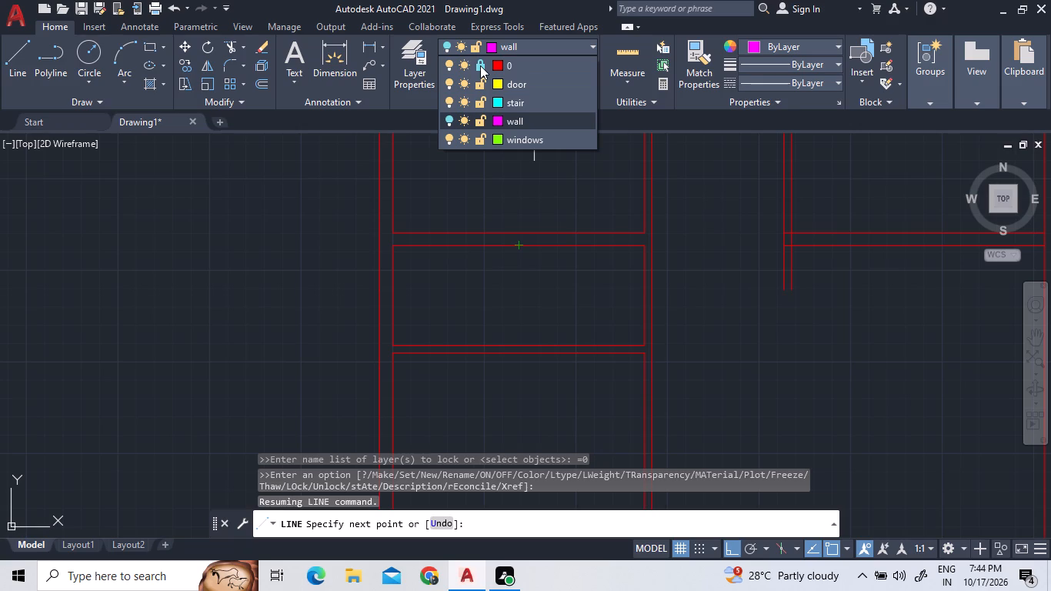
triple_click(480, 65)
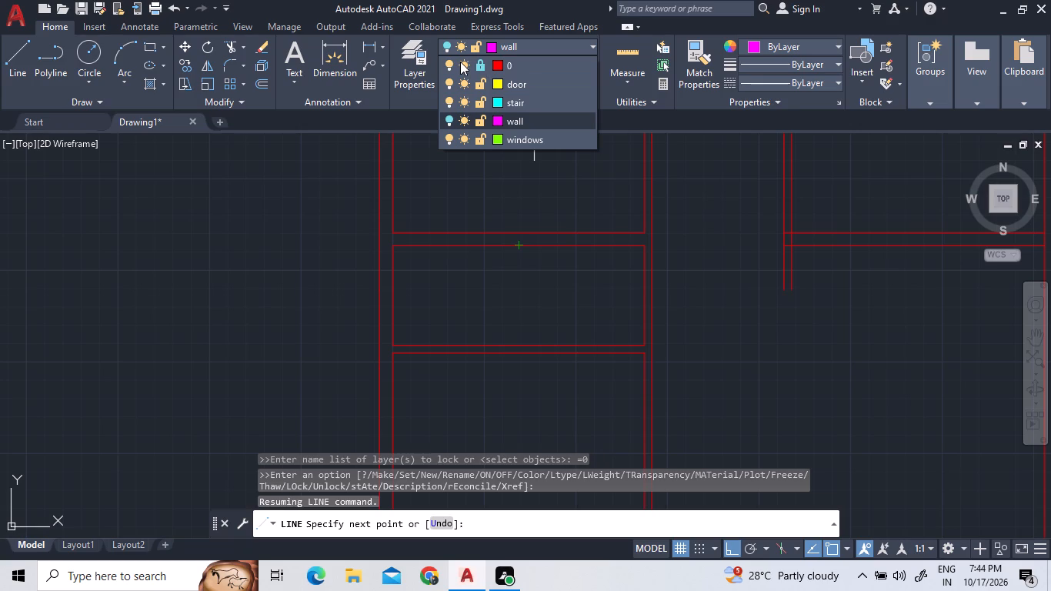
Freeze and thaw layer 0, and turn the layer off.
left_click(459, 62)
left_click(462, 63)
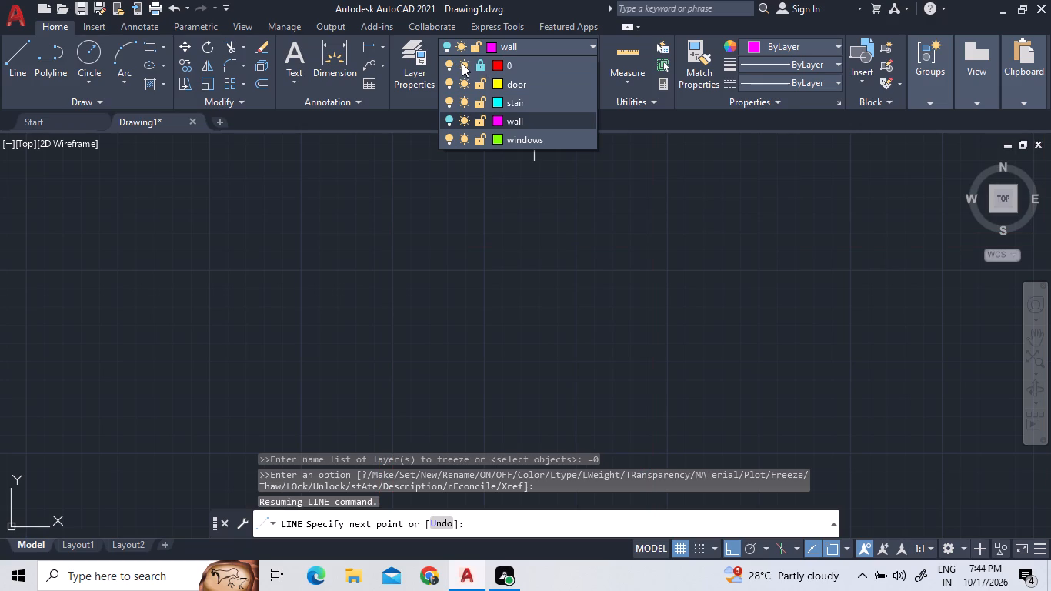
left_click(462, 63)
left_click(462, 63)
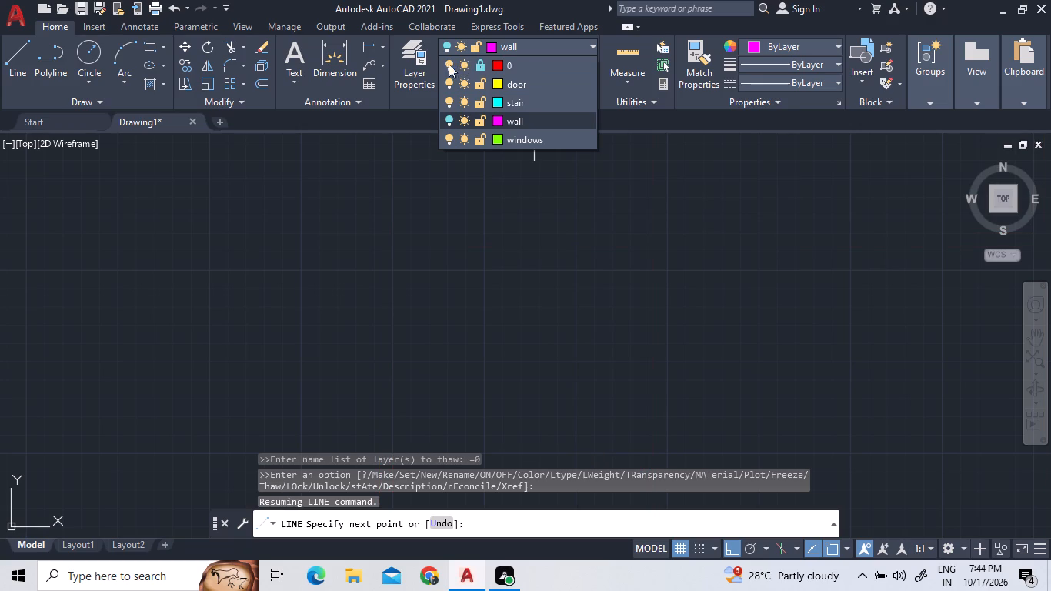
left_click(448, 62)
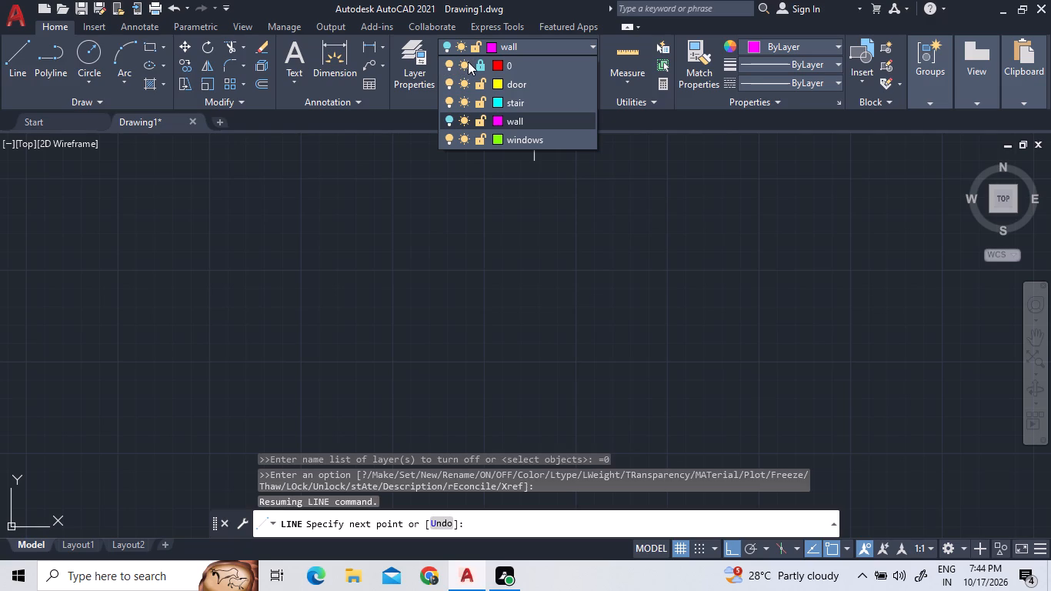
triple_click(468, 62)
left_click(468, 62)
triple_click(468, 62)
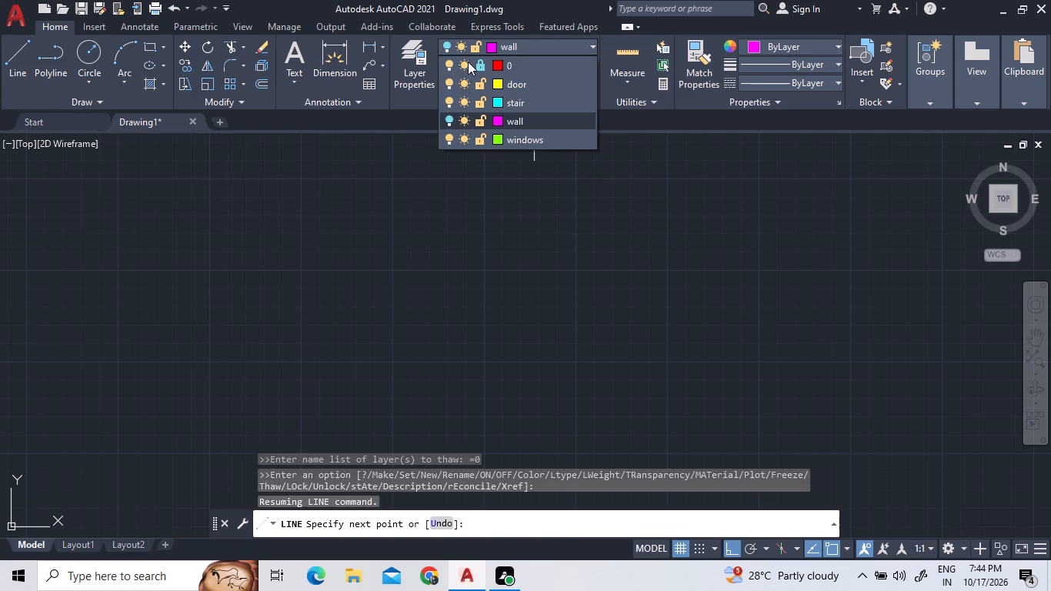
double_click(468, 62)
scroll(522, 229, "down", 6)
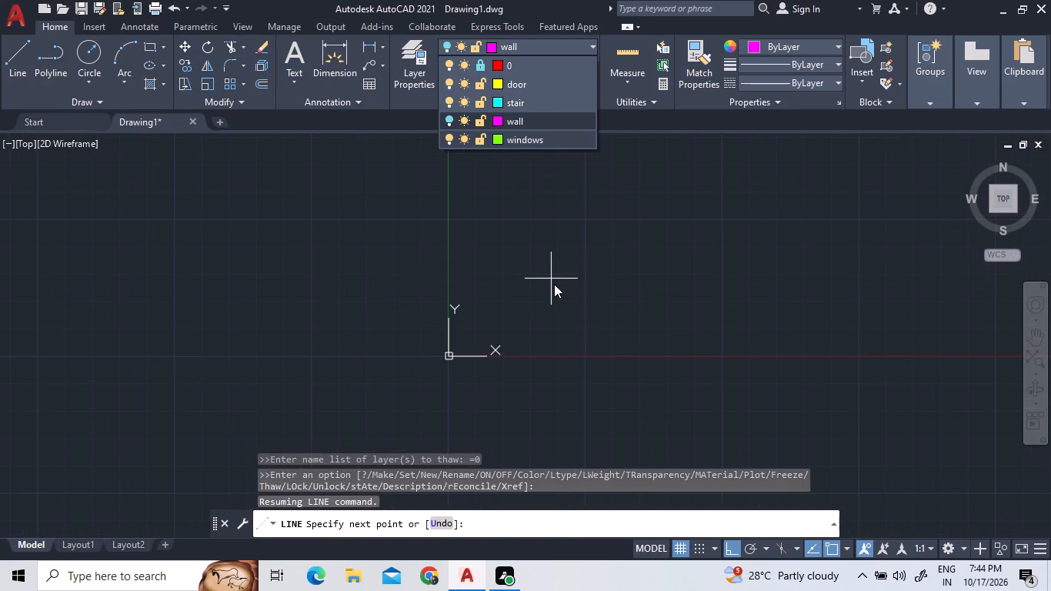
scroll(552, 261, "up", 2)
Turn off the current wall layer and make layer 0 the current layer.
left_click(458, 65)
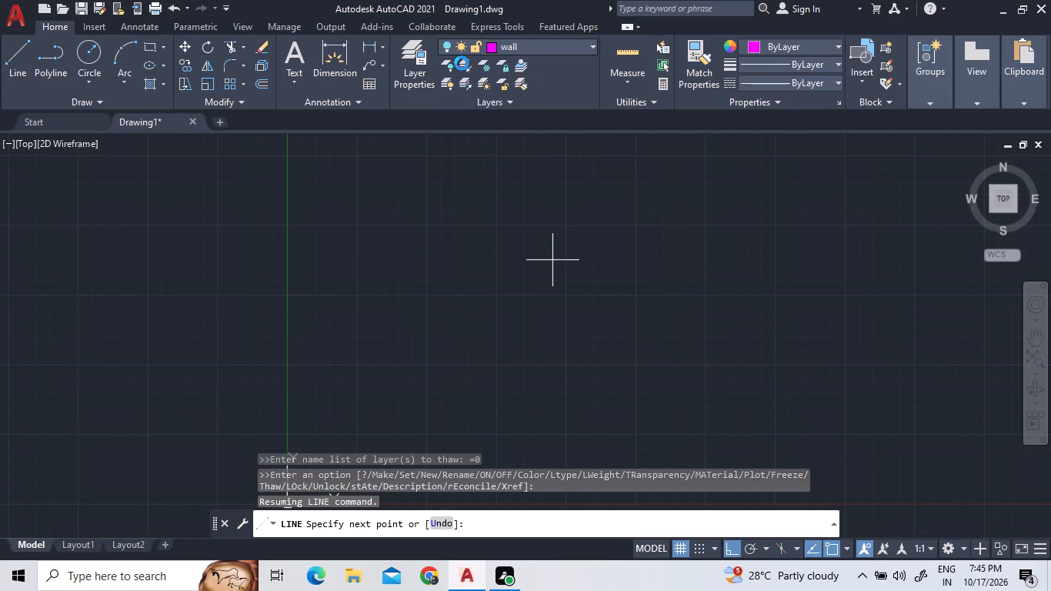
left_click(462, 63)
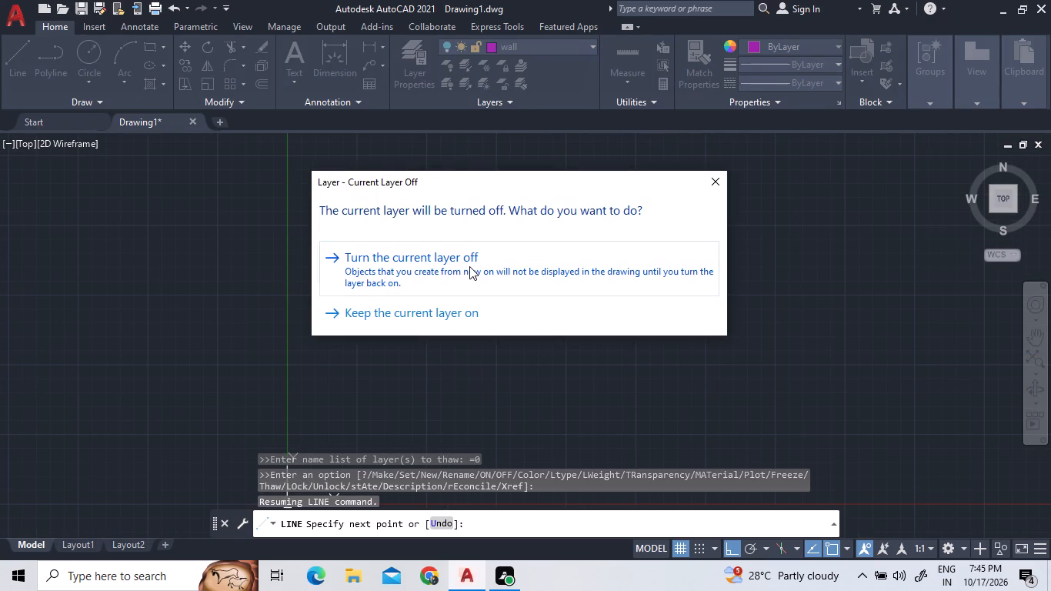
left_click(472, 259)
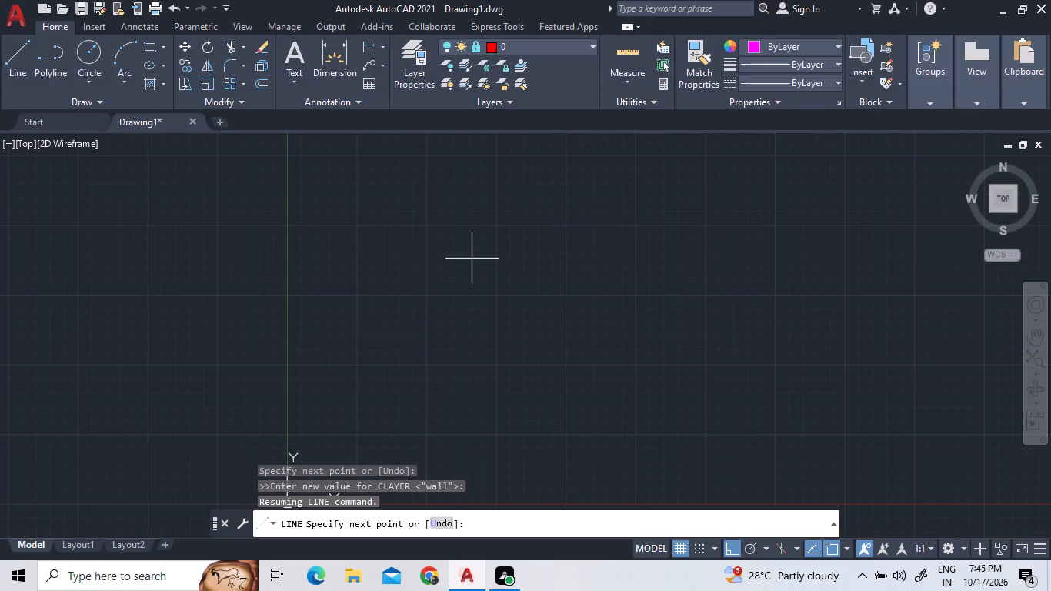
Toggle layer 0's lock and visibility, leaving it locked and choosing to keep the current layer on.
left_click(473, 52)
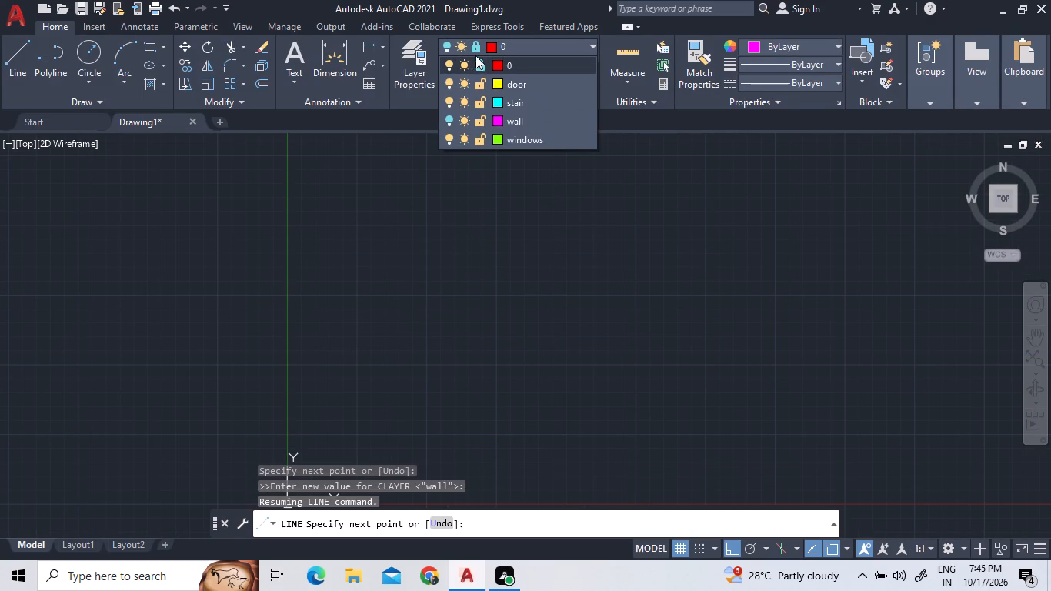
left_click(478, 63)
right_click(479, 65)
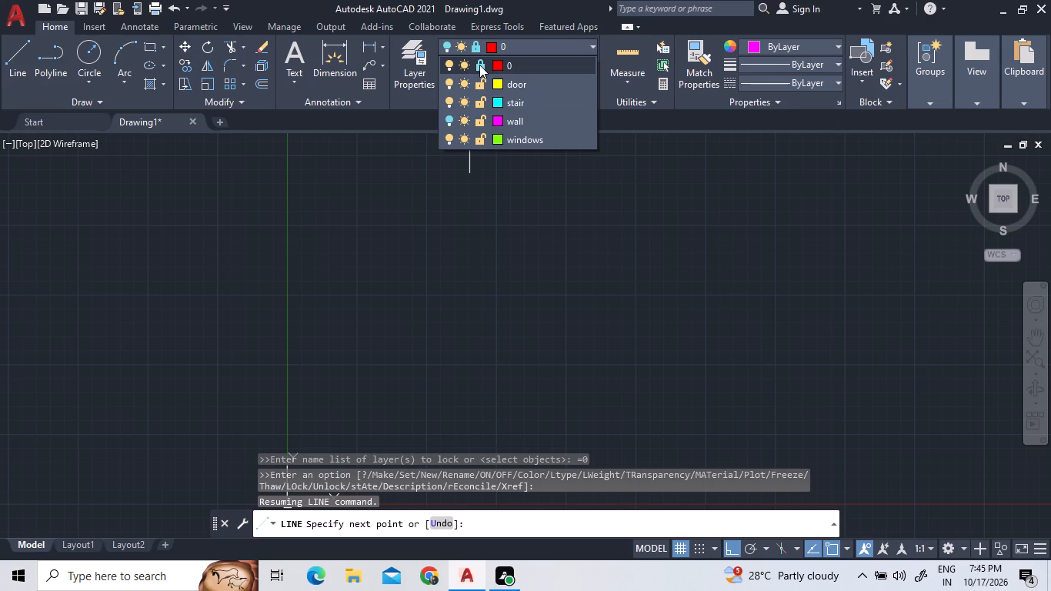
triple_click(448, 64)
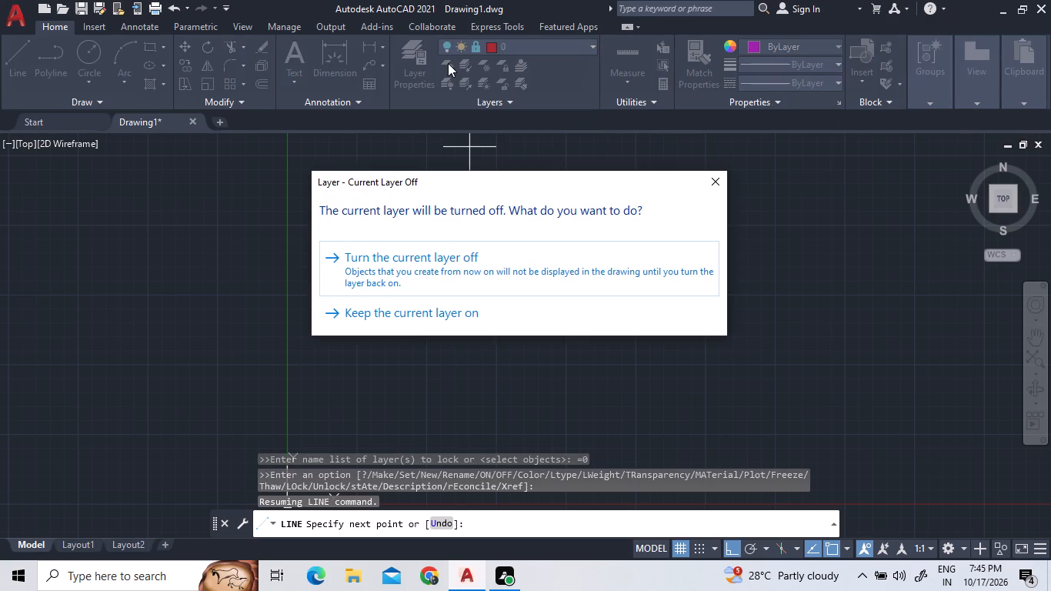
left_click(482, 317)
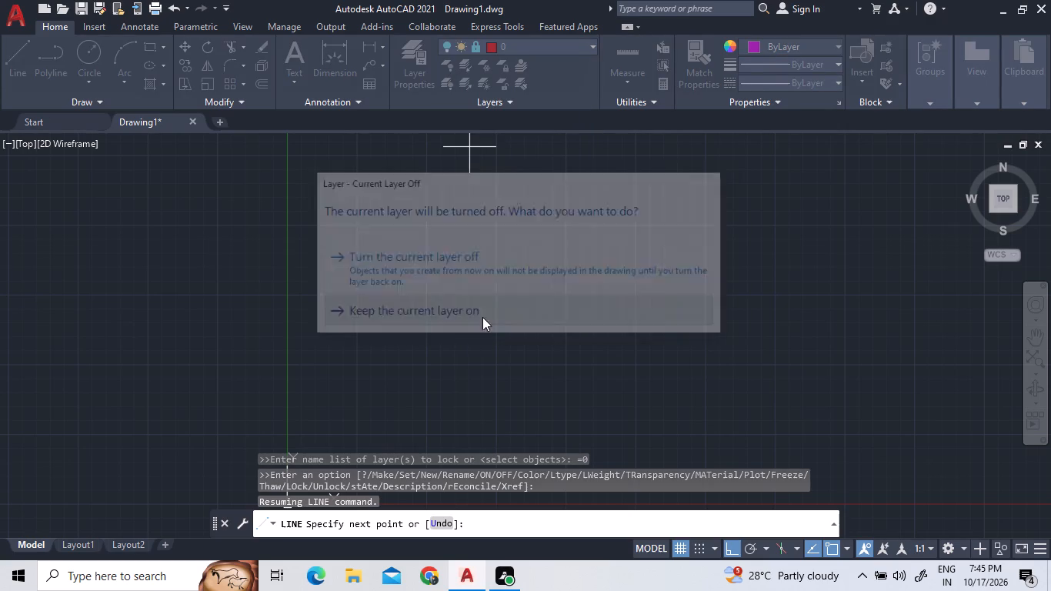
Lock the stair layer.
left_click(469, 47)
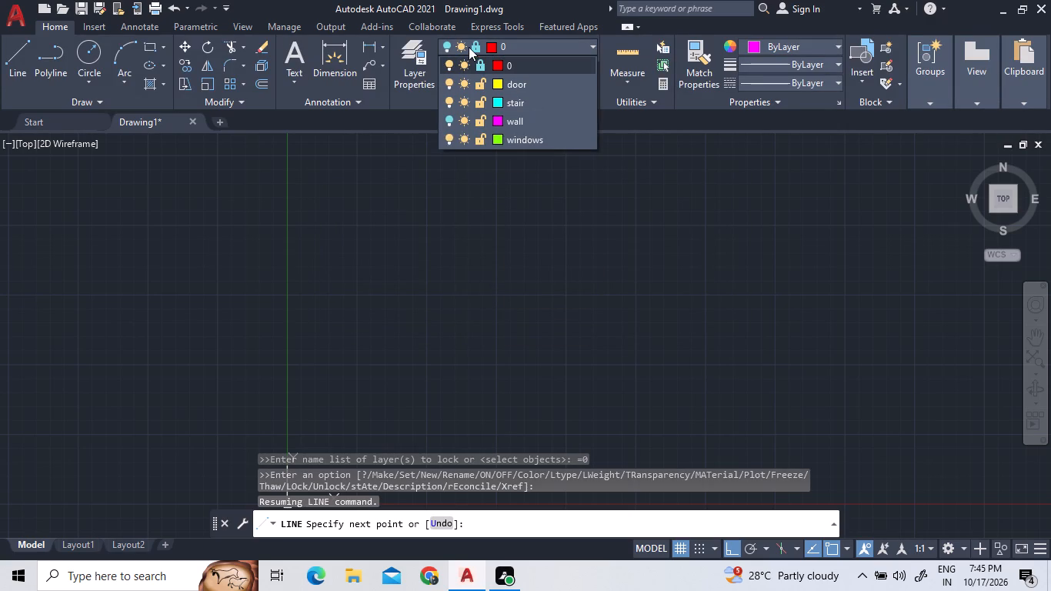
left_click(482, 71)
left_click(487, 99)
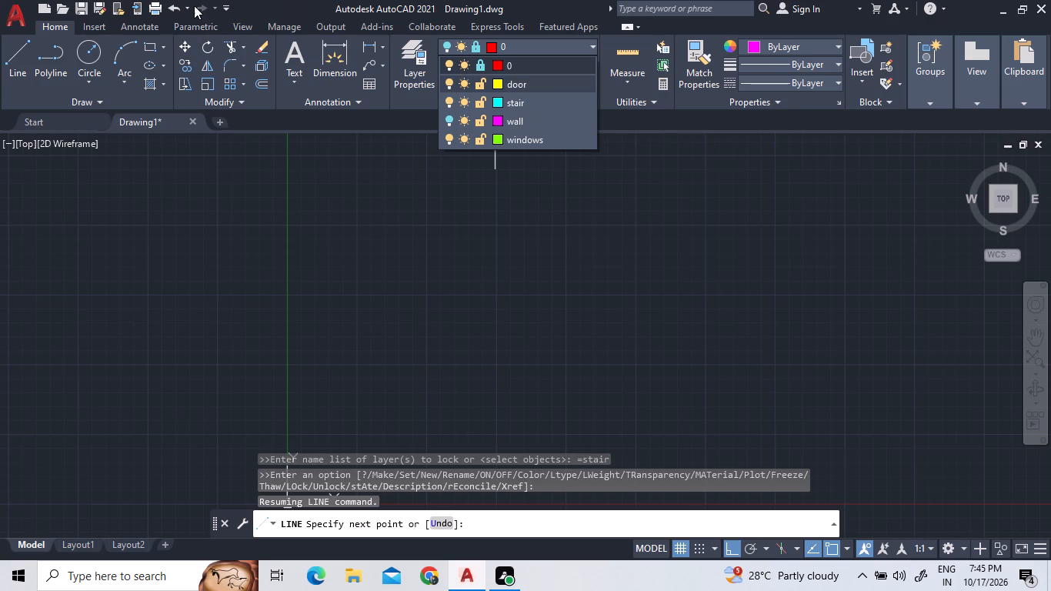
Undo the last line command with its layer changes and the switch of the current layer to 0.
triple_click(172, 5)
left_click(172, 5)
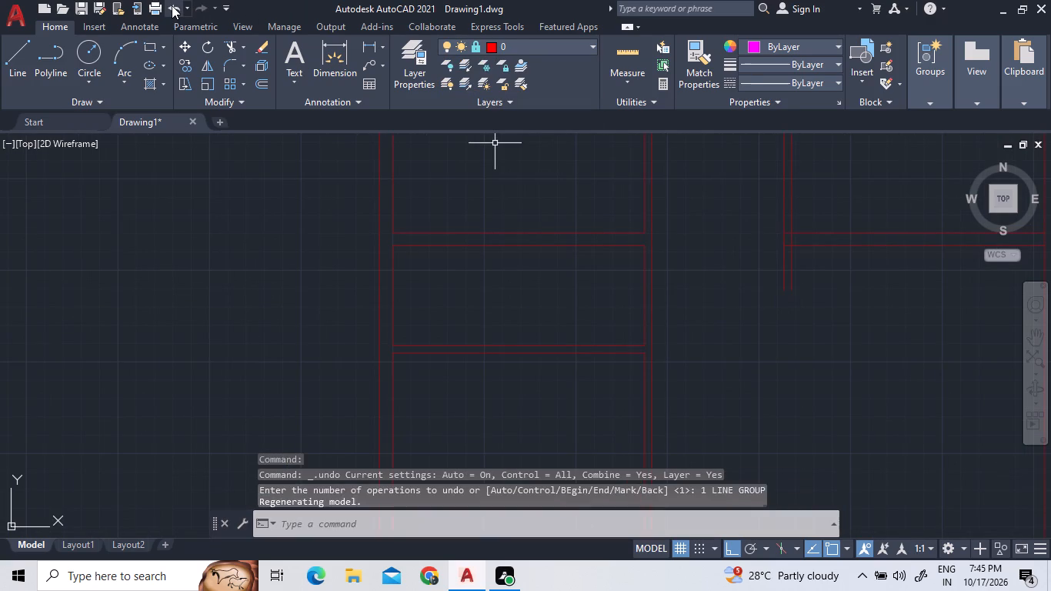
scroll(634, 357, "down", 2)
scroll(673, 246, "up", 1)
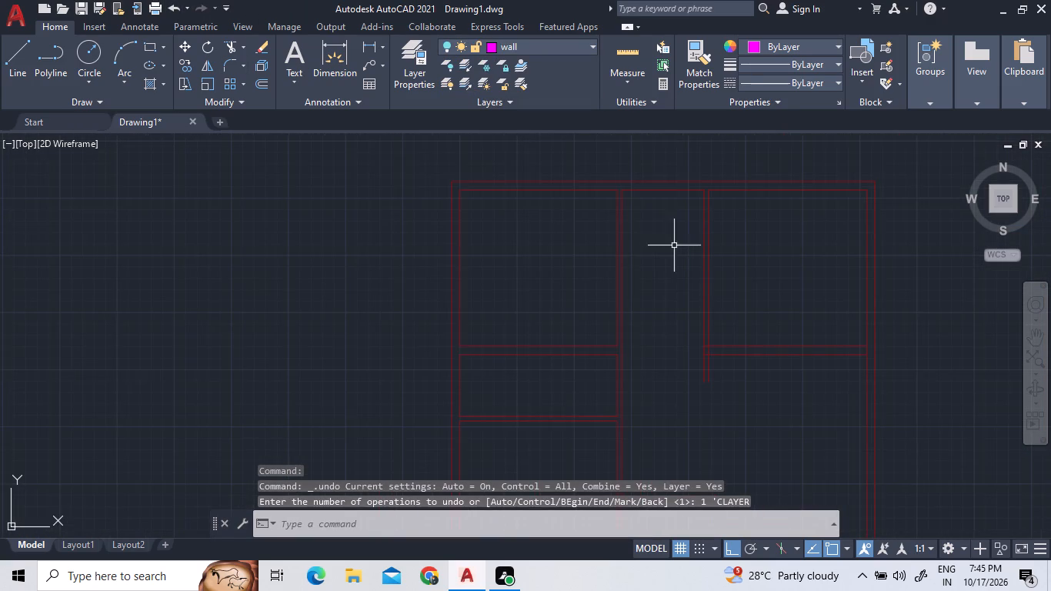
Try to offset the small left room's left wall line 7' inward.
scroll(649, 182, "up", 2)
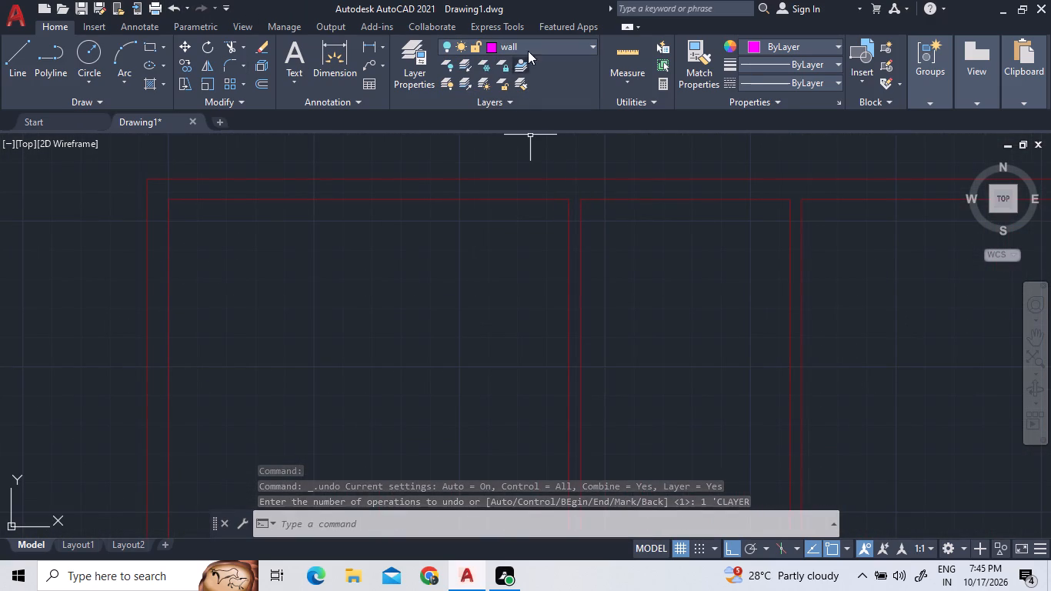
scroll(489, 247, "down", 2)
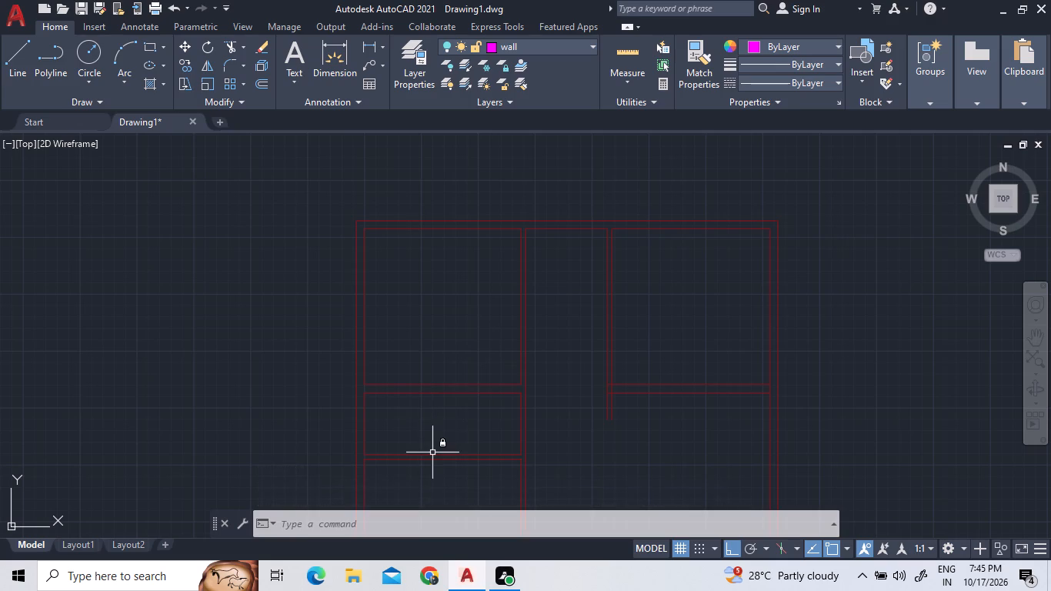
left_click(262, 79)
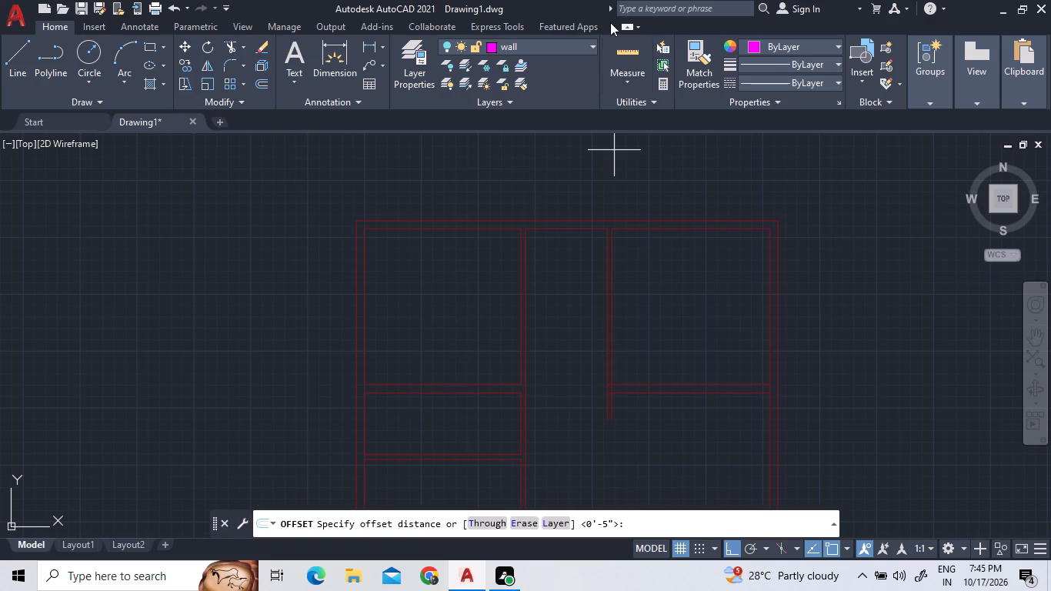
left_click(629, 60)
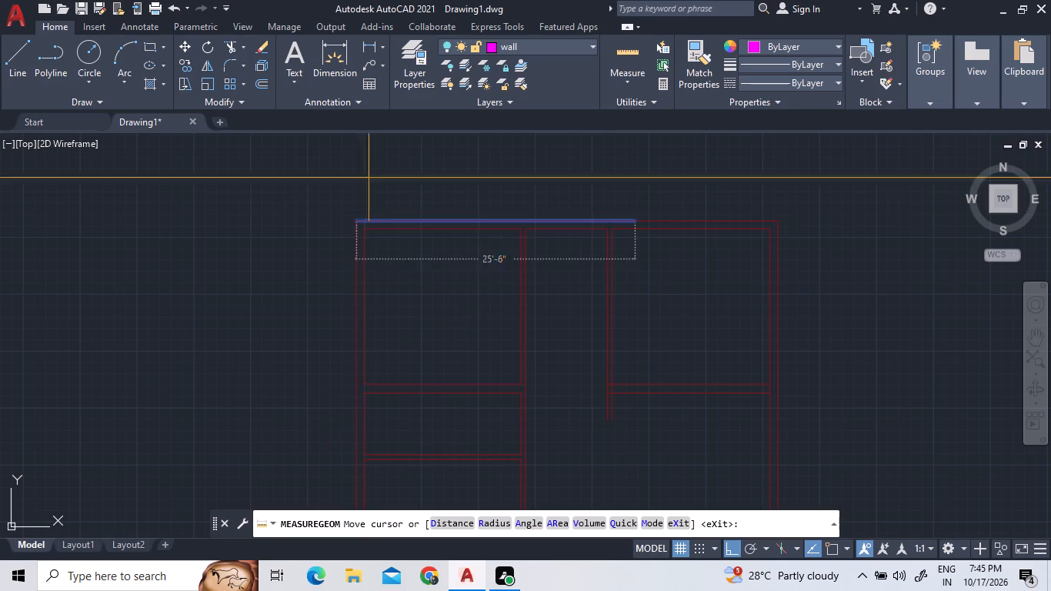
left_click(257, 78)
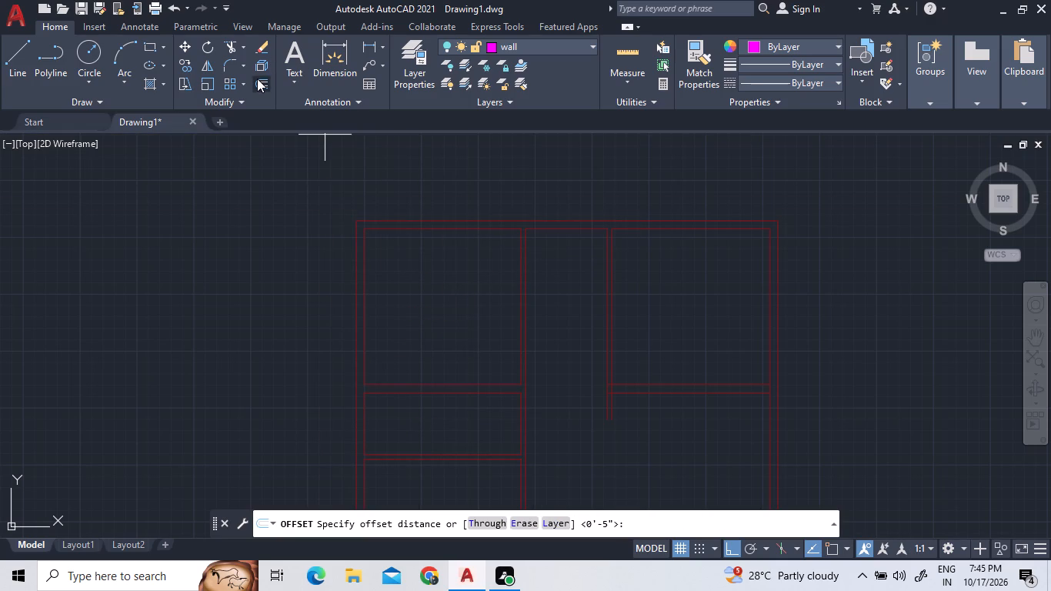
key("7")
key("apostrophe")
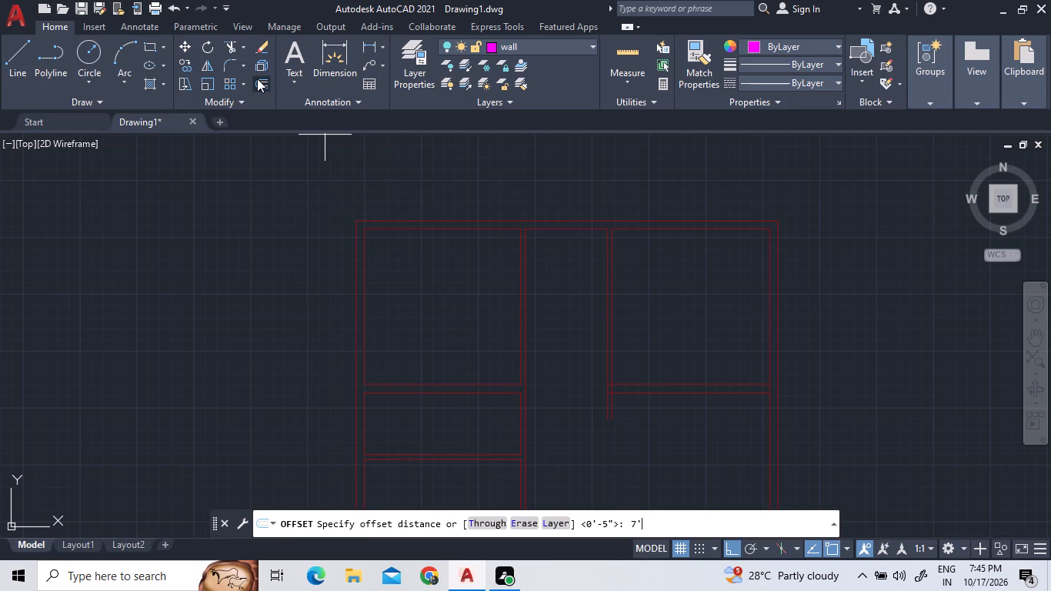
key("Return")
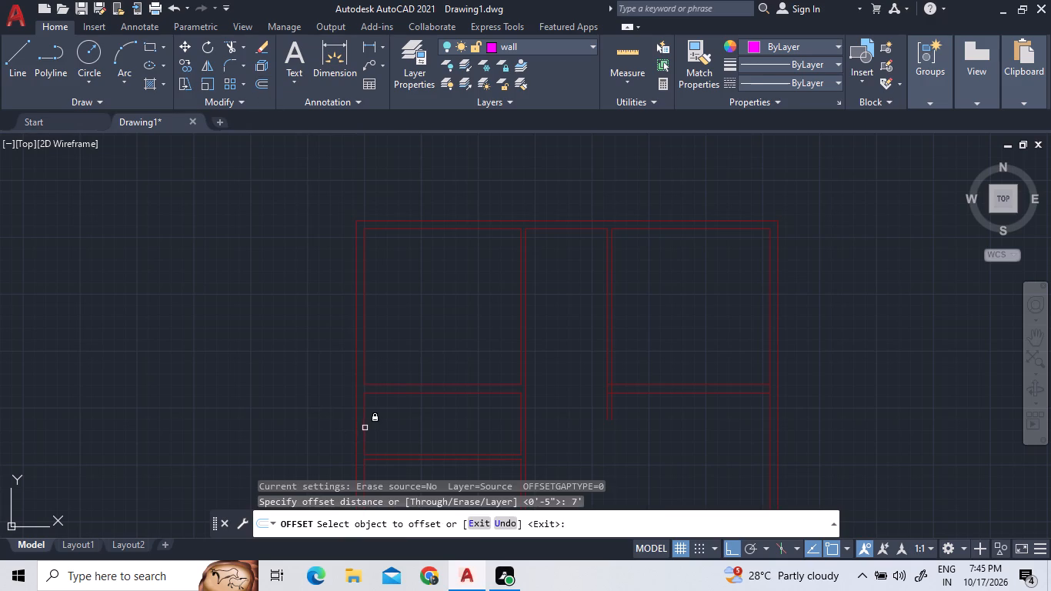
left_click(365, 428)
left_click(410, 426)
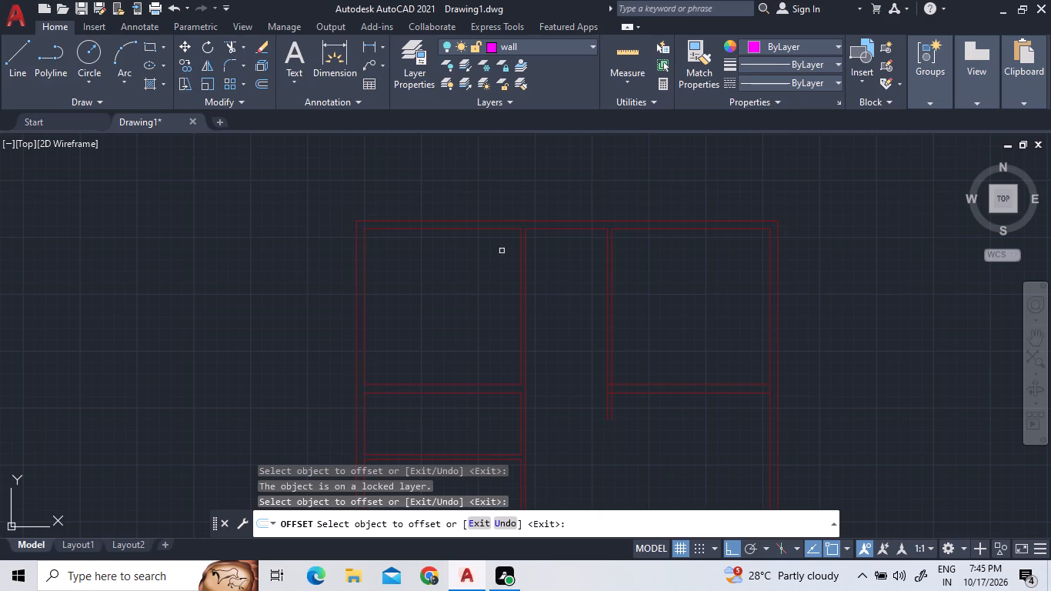
Unlock layer 0.
left_click(461, 44)
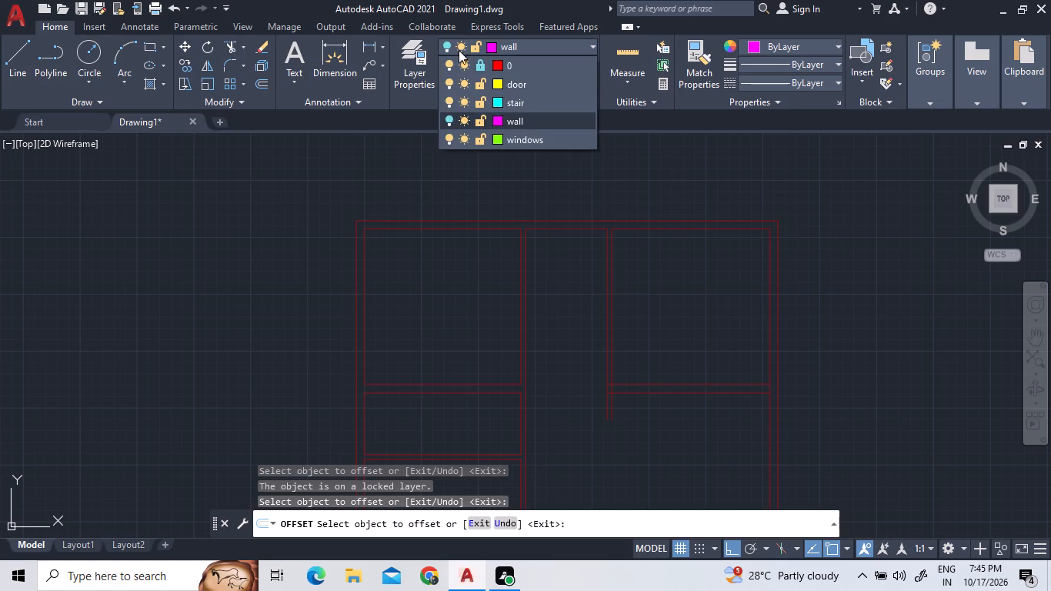
double_click(450, 62)
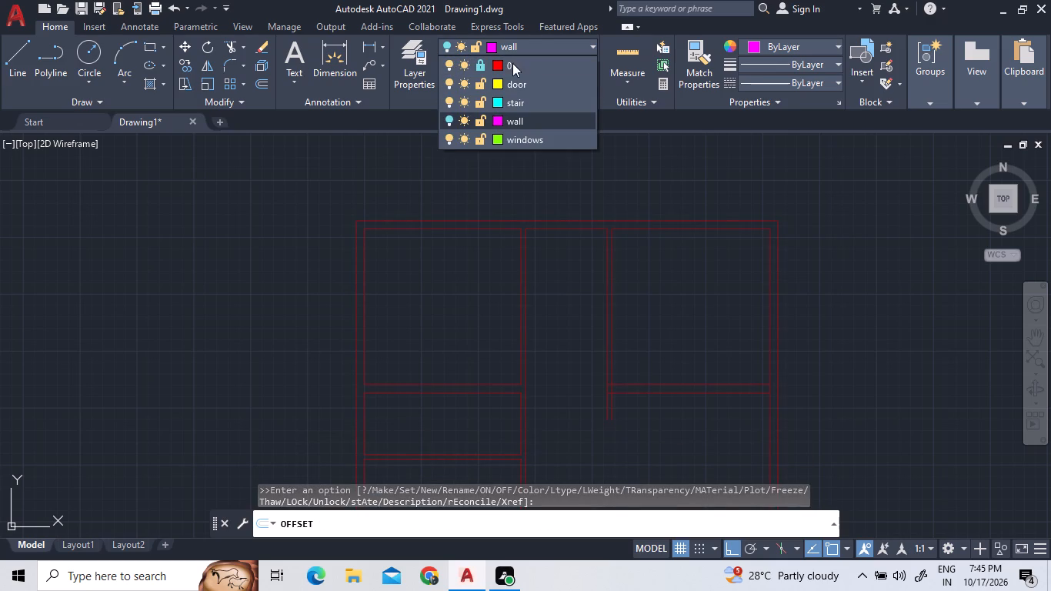
left_click(477, 64)
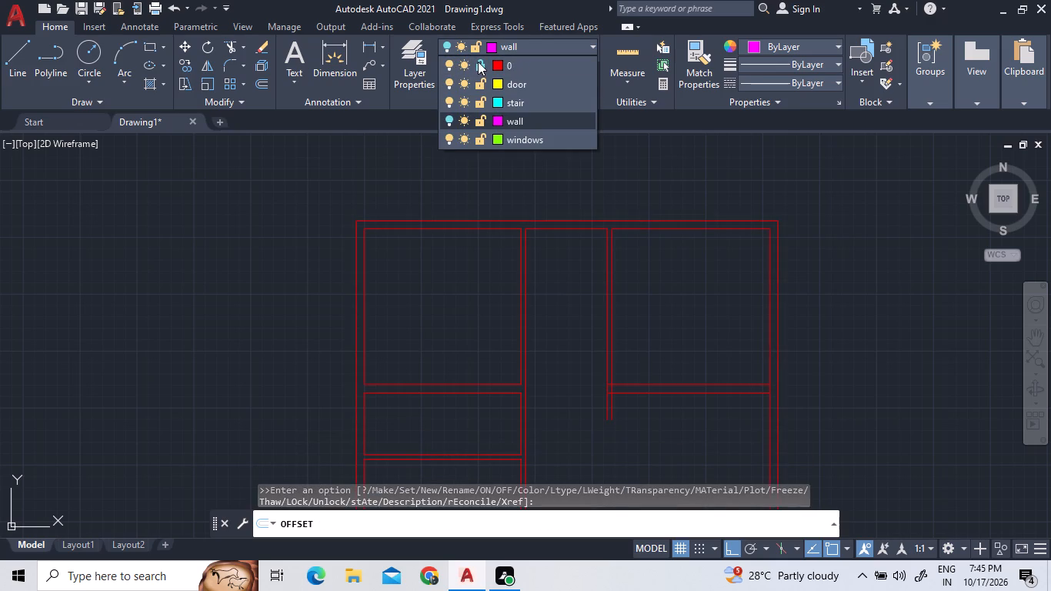
right_click(481, 58)
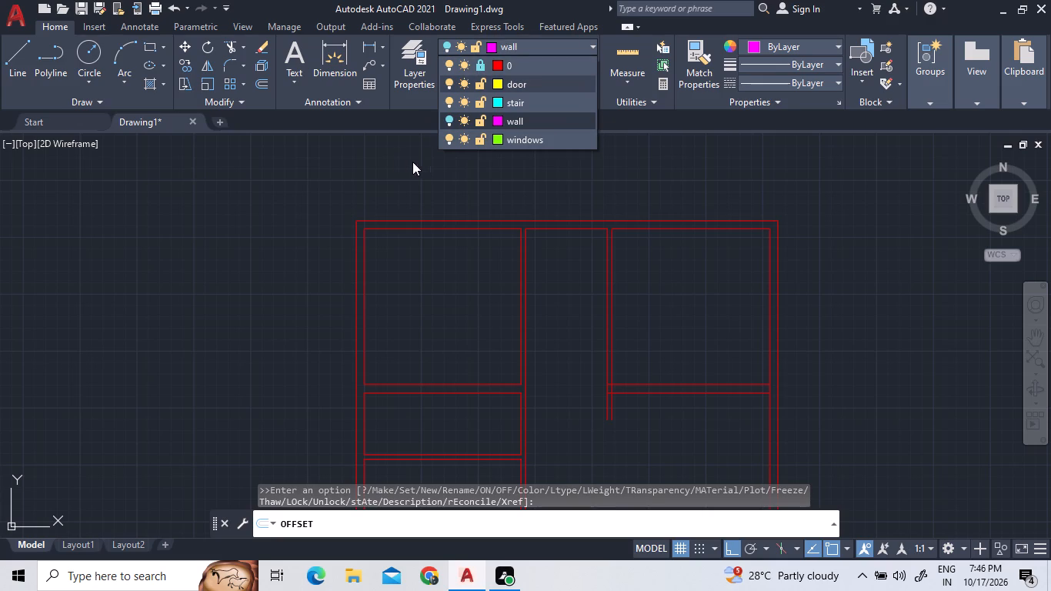
key("Escape")
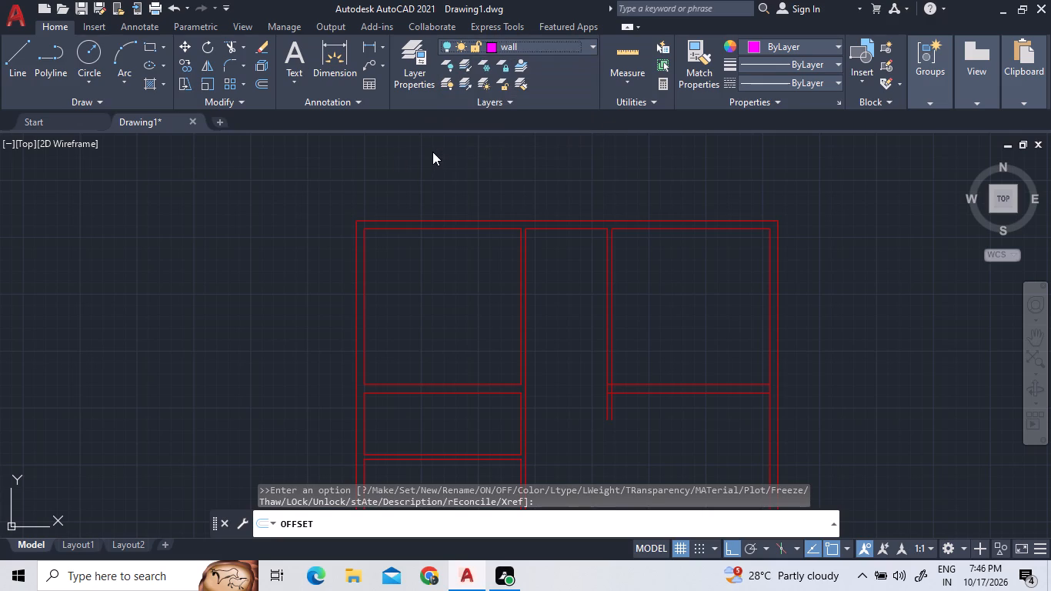
key("Escape")
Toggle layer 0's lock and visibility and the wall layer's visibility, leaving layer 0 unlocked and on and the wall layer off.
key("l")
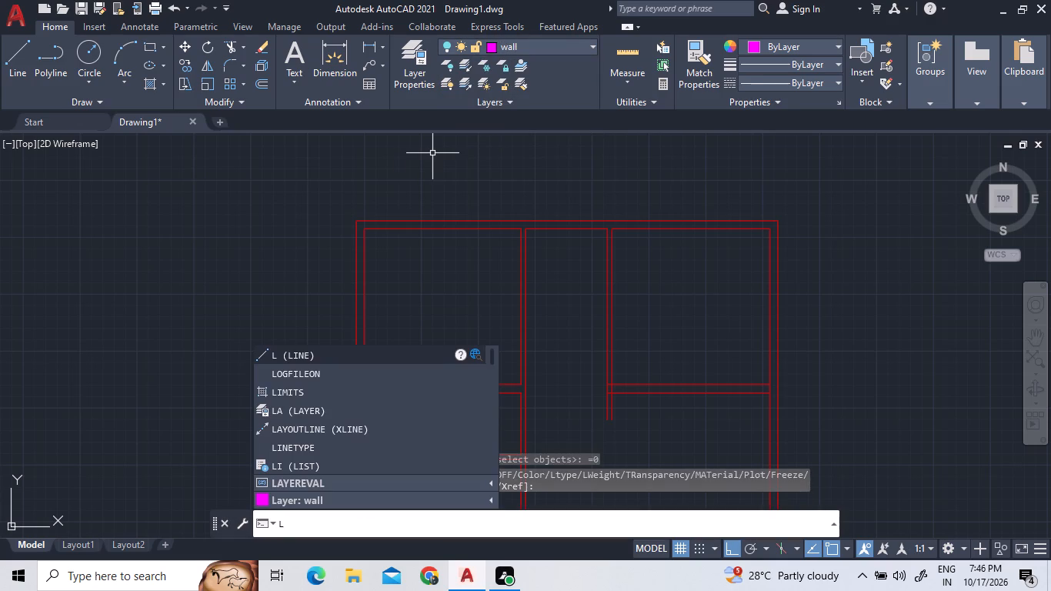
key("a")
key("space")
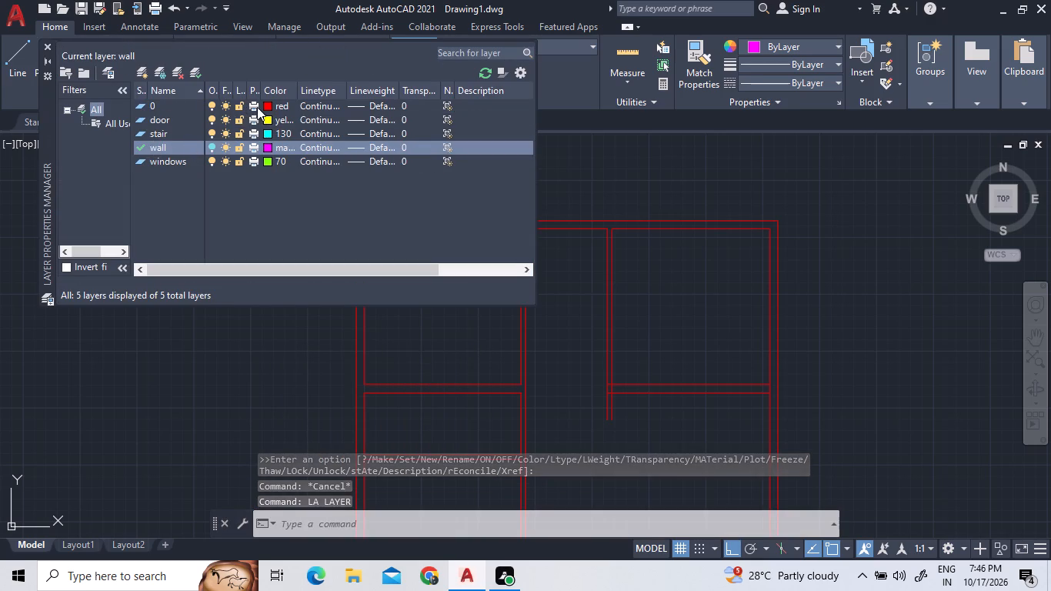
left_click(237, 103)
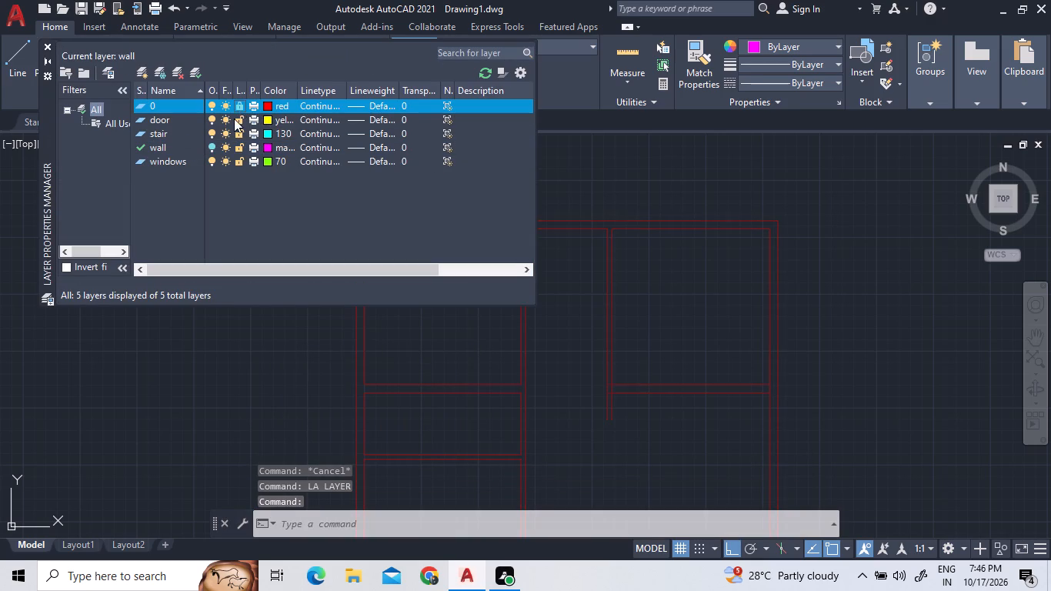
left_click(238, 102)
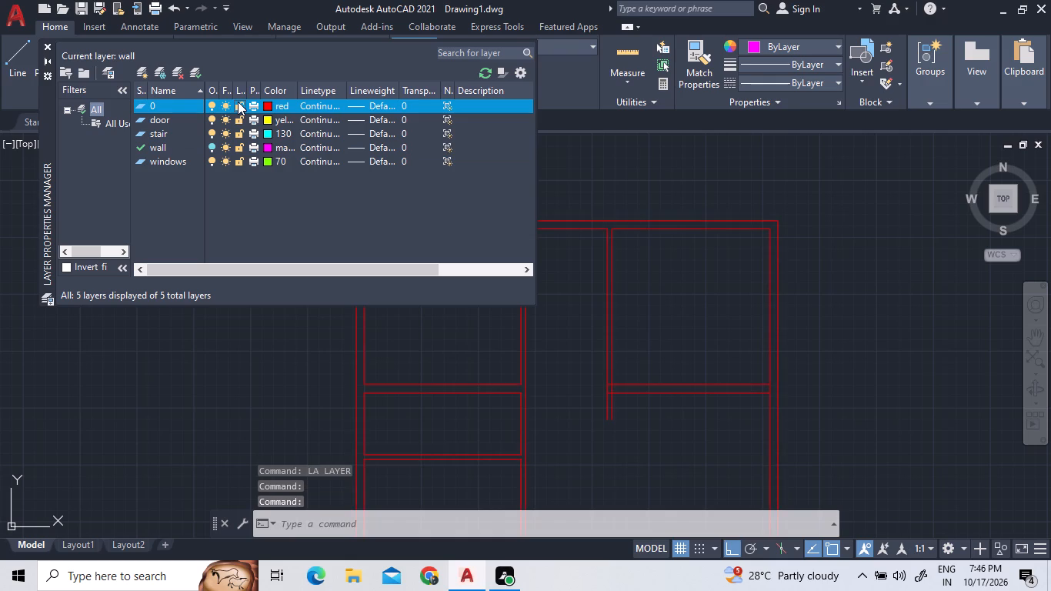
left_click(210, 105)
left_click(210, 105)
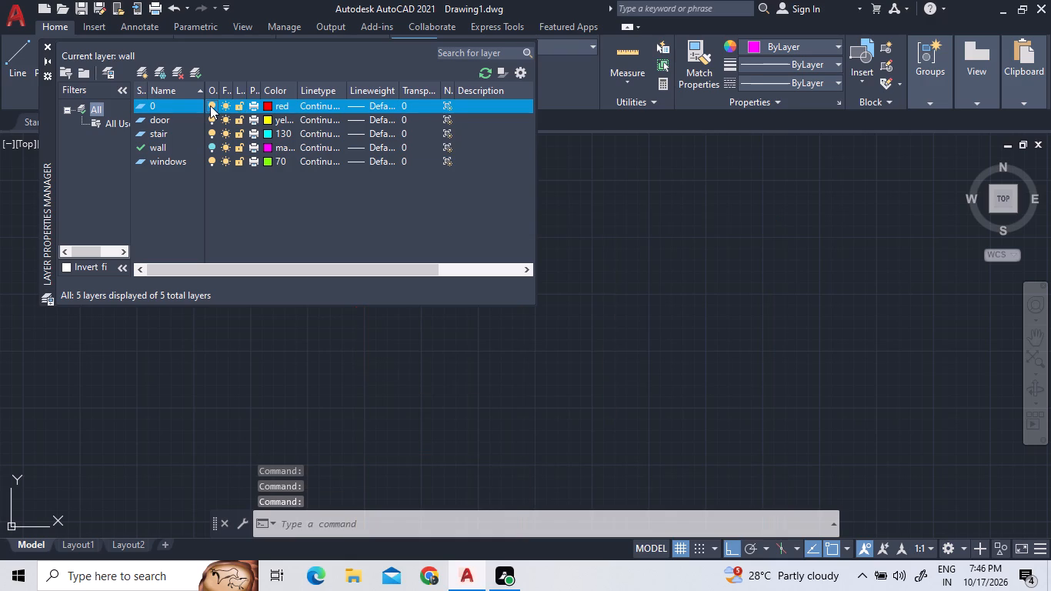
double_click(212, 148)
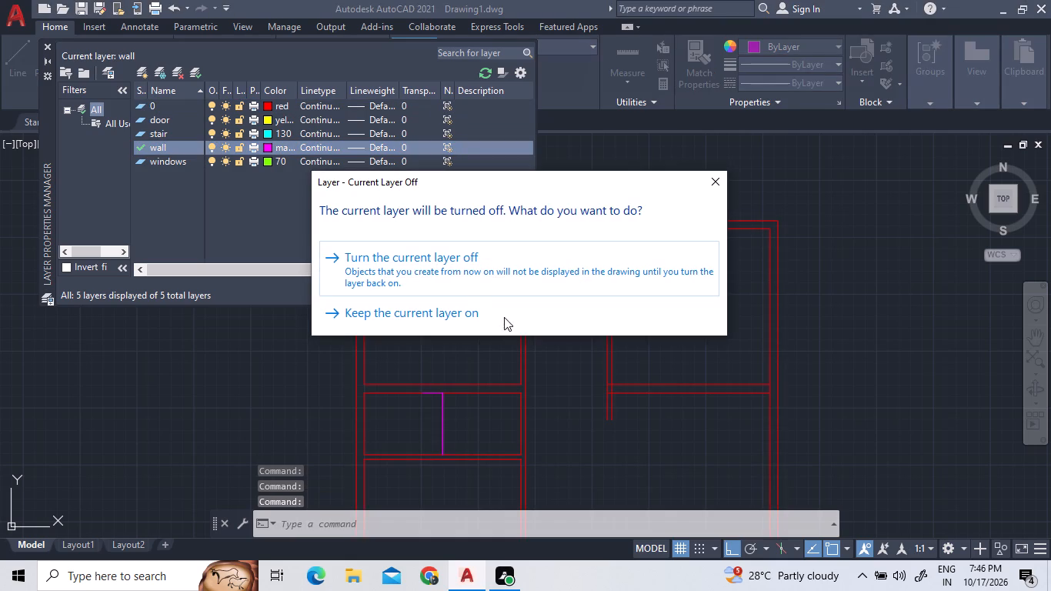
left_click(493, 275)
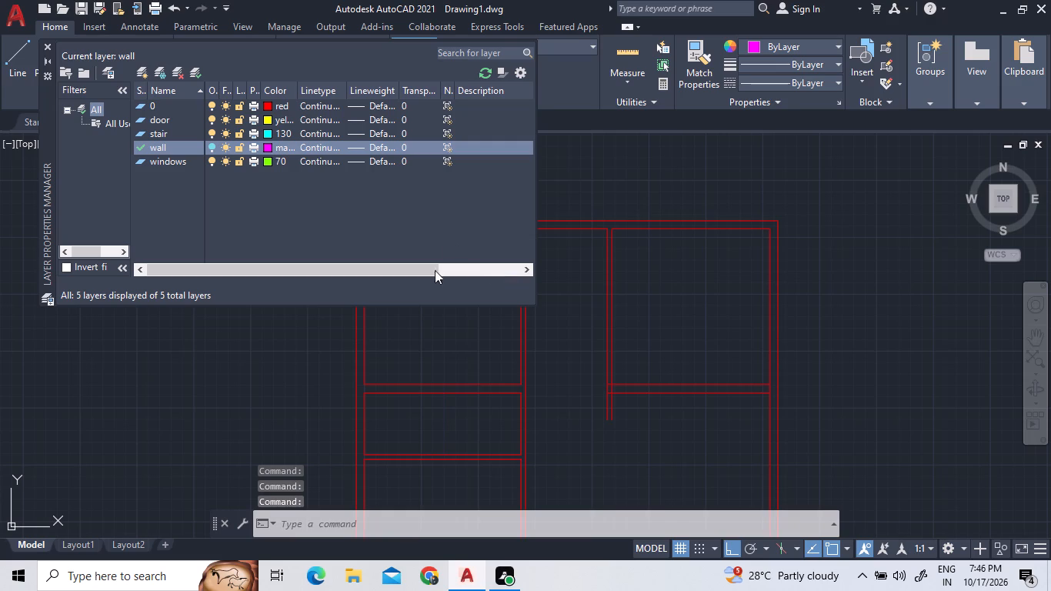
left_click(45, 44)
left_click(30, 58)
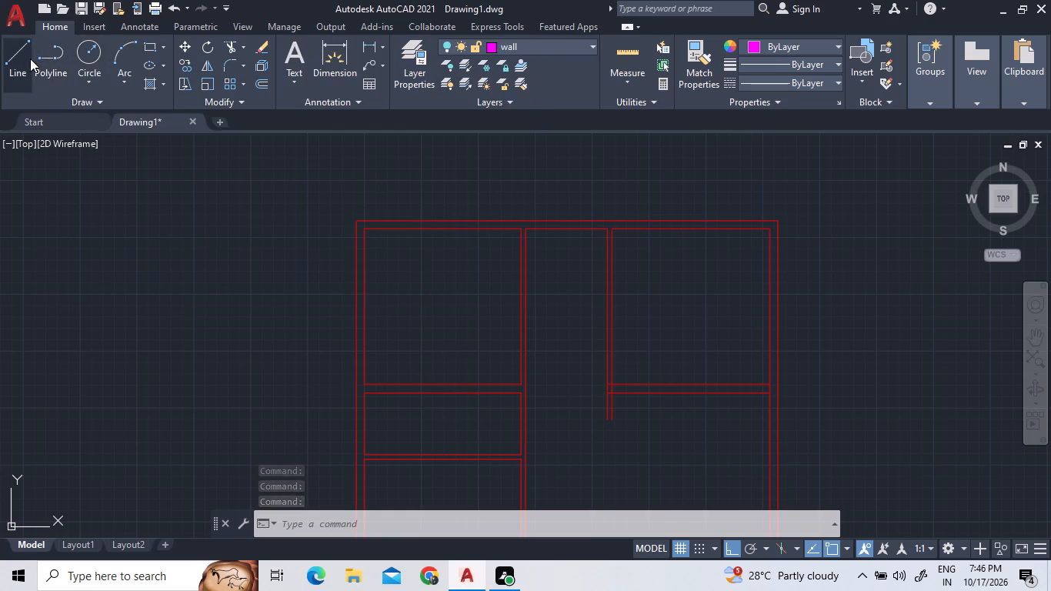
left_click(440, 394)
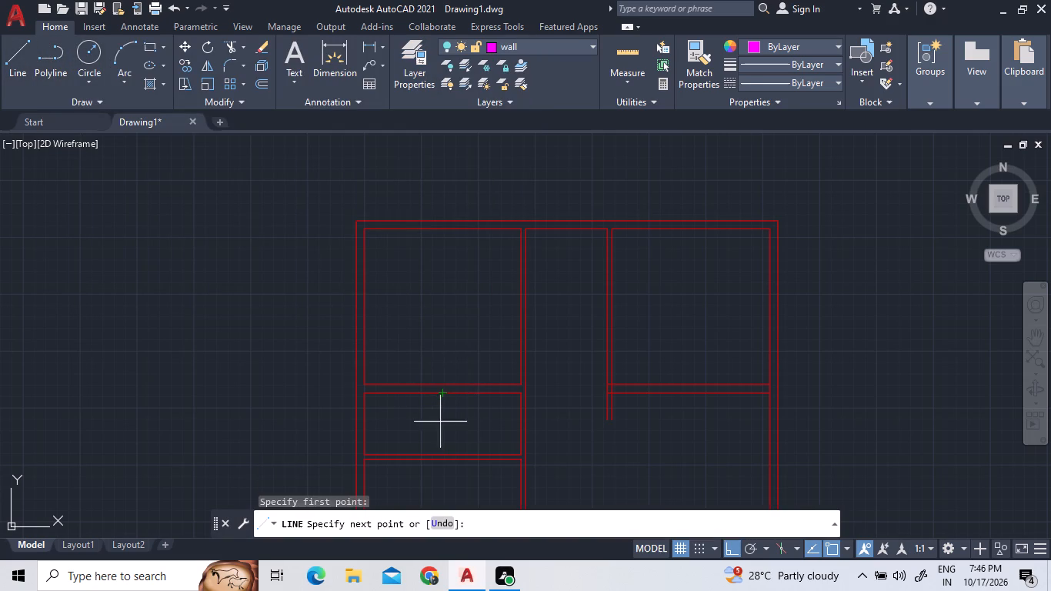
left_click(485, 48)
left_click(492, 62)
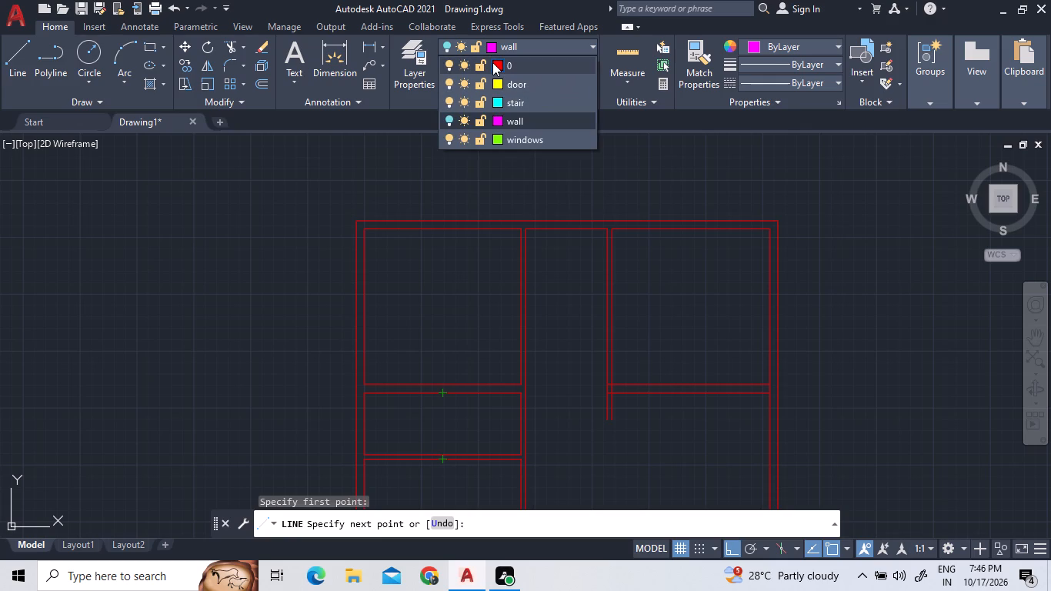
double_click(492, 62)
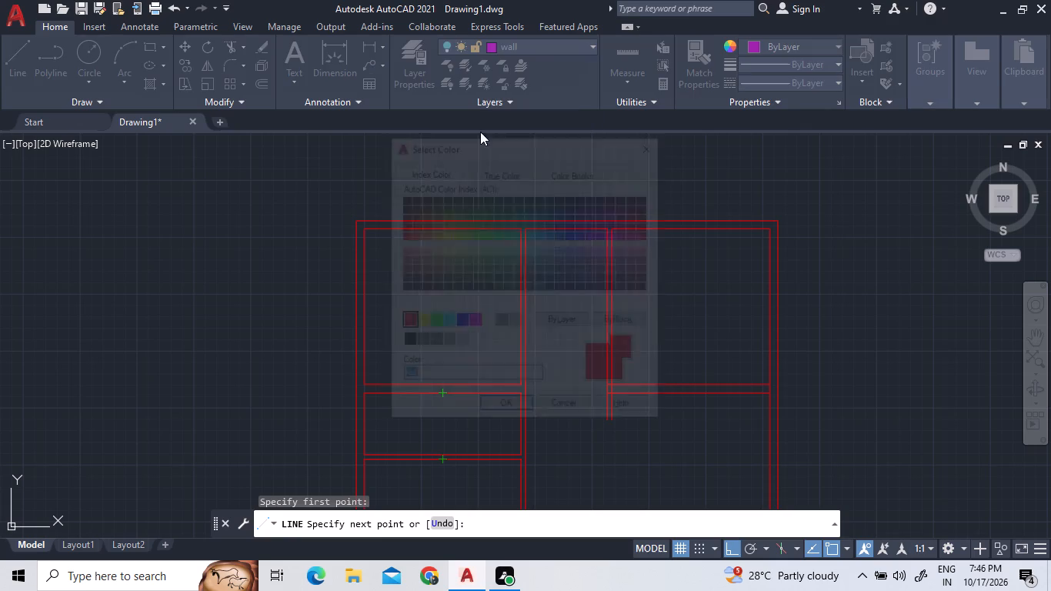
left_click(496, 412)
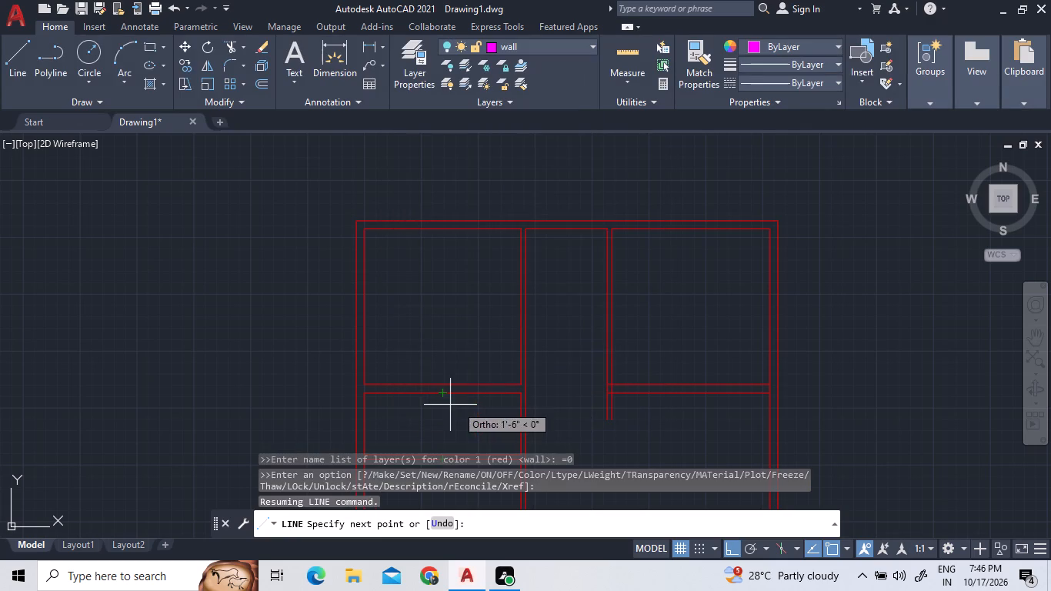
Draw connected lines from the small left room's top wall midpoint to its lower wall, the left wall, and about 7'-7" back across.
left_click(22, 65)
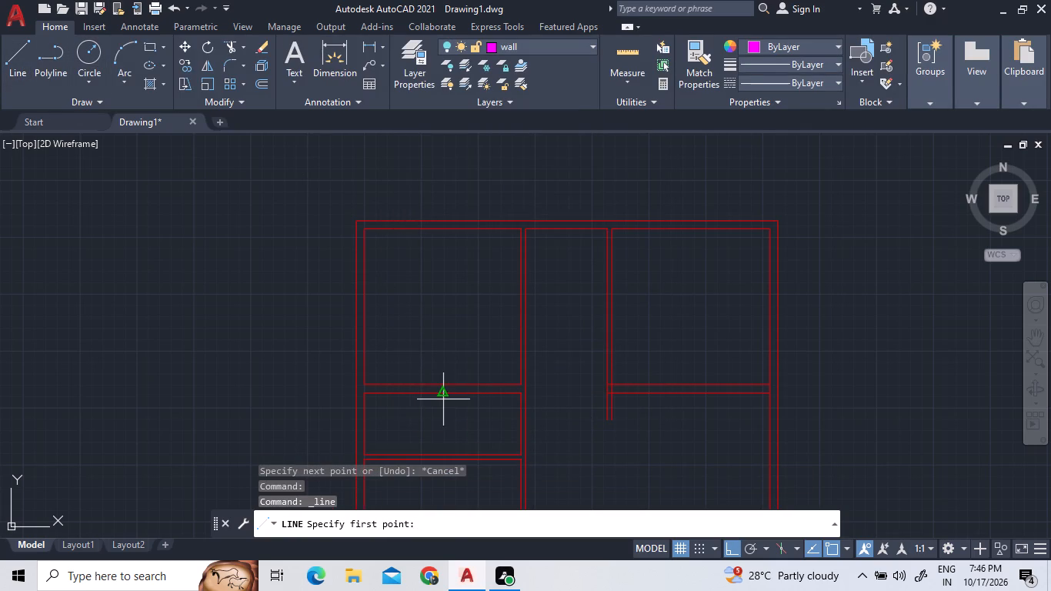
left_click(442, 392)
left_click(438, 459)
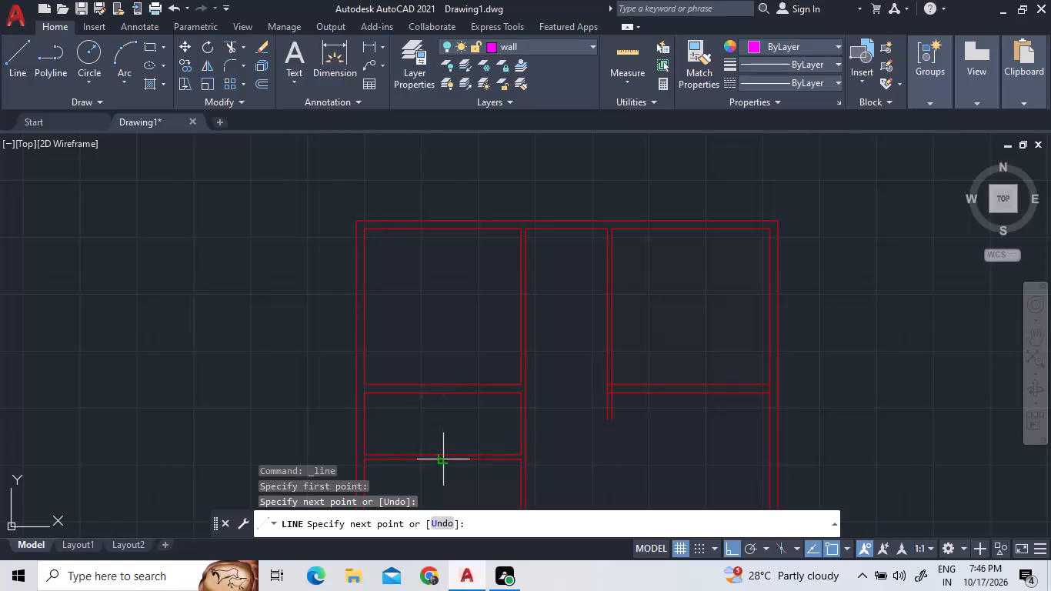
left_click(366, 416)
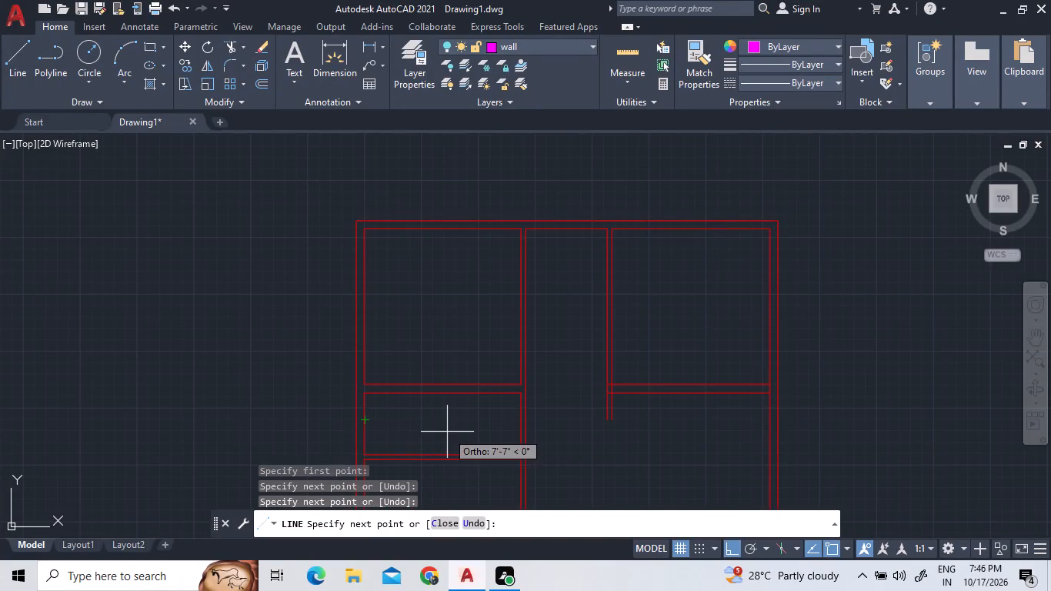
left_click(447, 432)
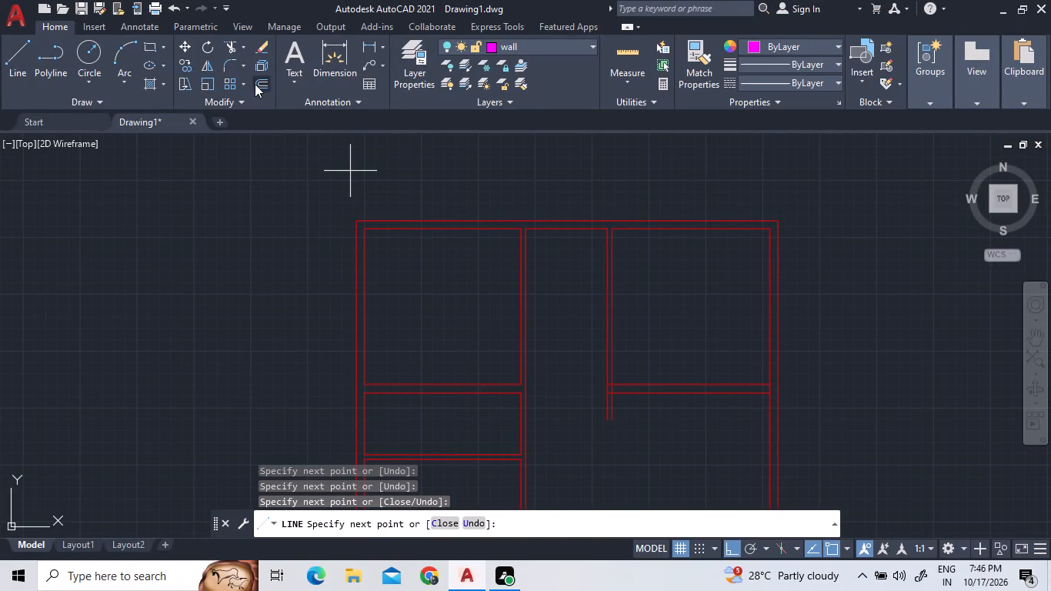
Offset both left wall segments and the right wall line of the small left room 7' inward to form its partition.
left_click(259, 84)
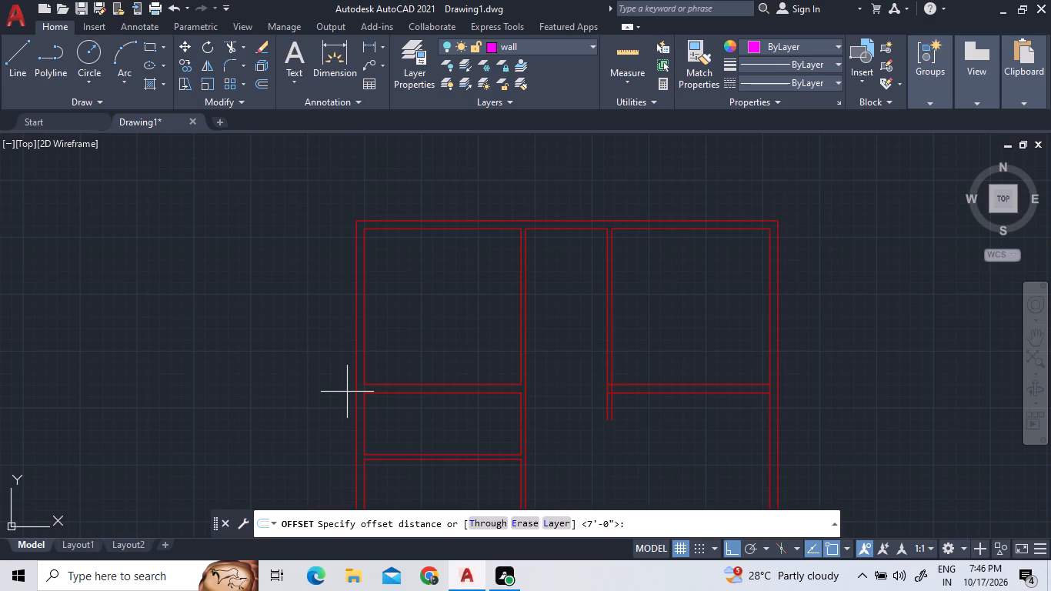
type("7'")
key("Return")
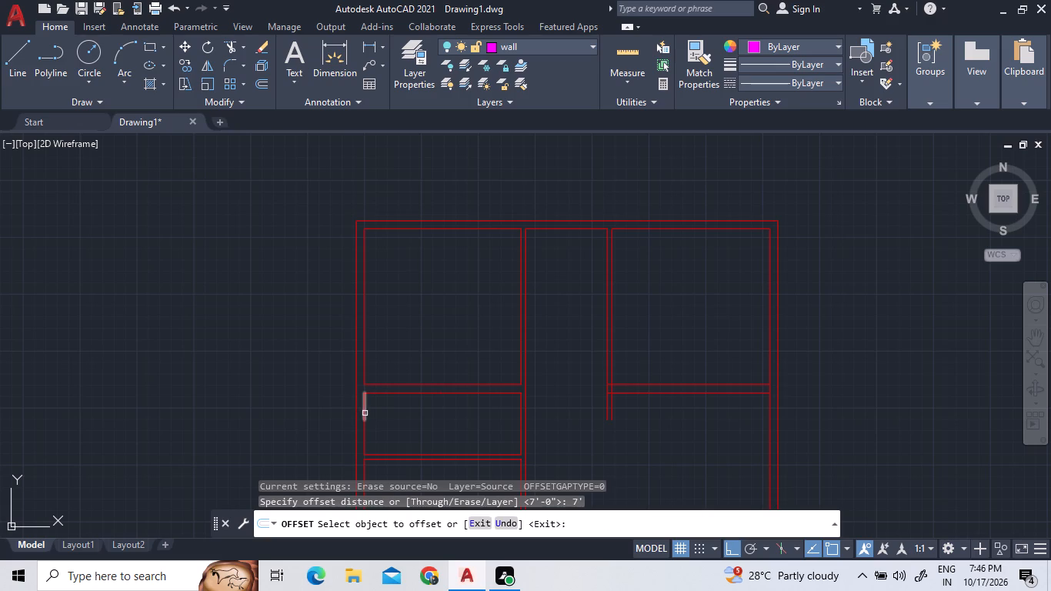
left_click(365, 413)
left_click(396, 423)
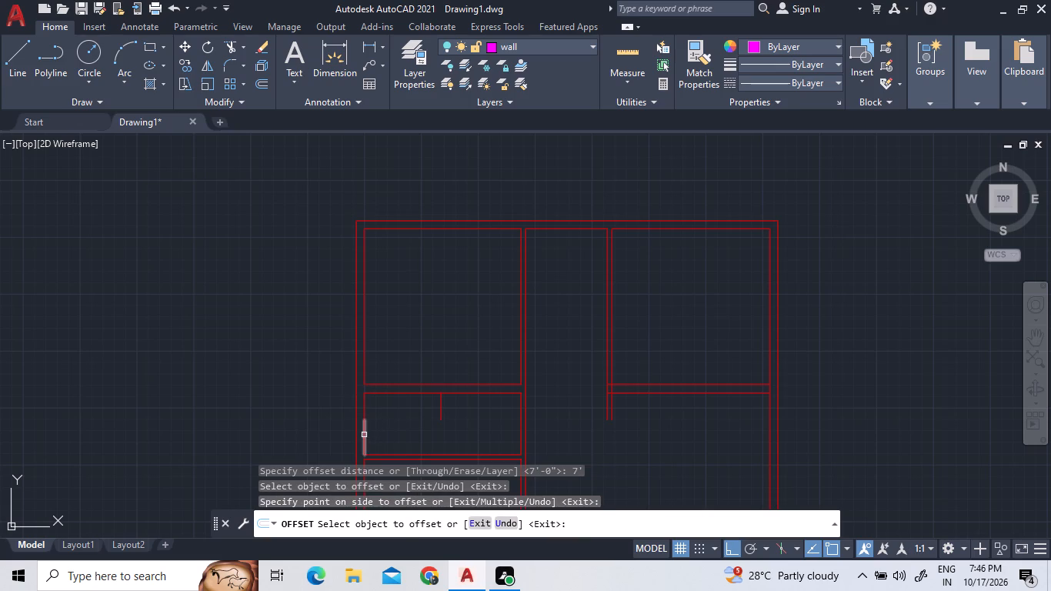
left_click(364, 435)
left_click(408, 435)
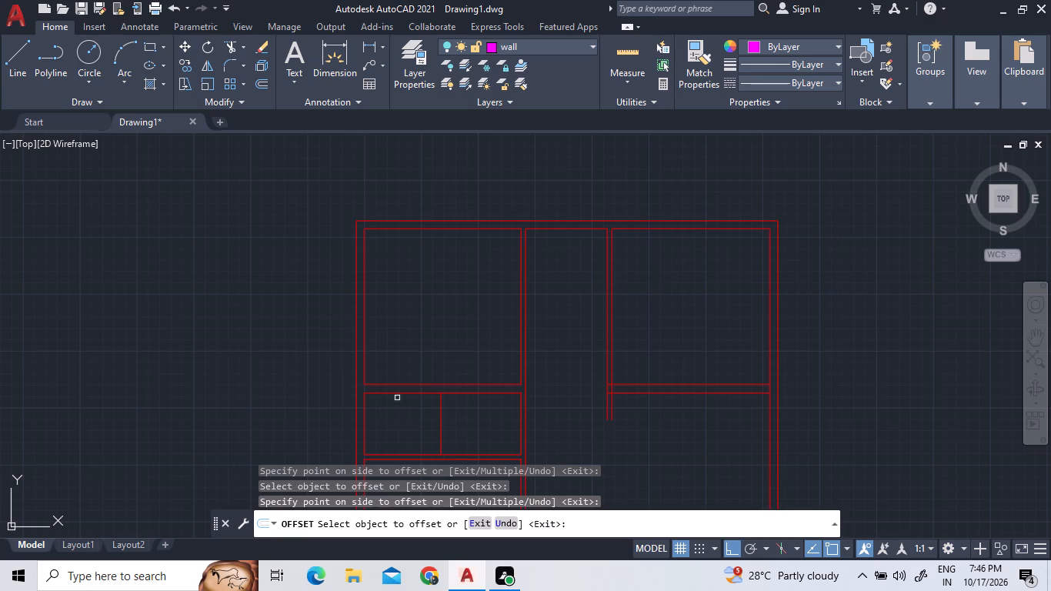
left_click(520, 425)
left_click(479, 425)
scroll(414, 392, "up", 3)
scroll(439, 396, "down", 5)
scroll(479, 437, "up", 1)
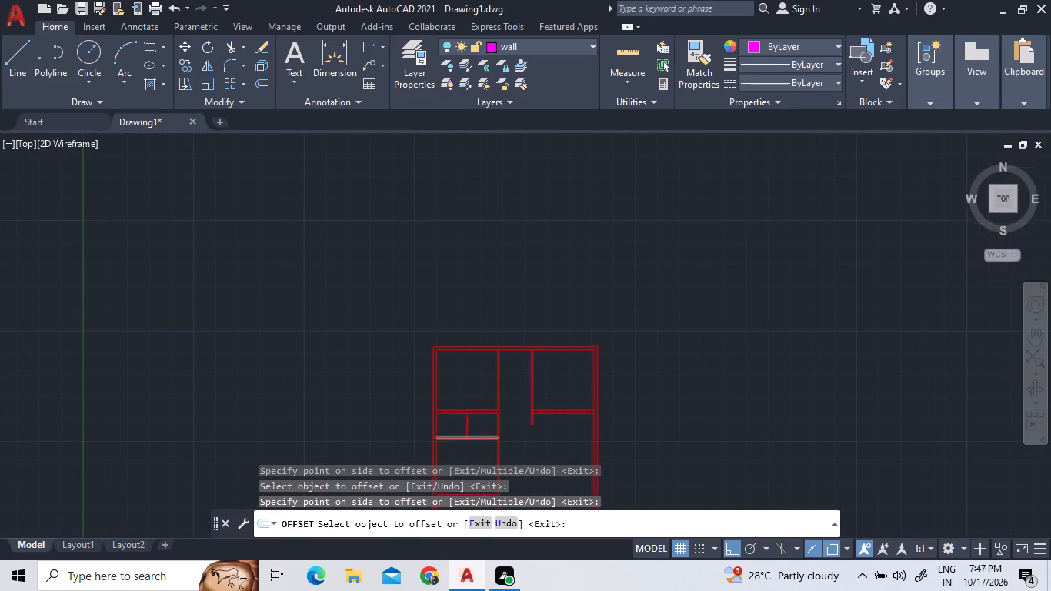
scroll(479, 437, "up", 4)
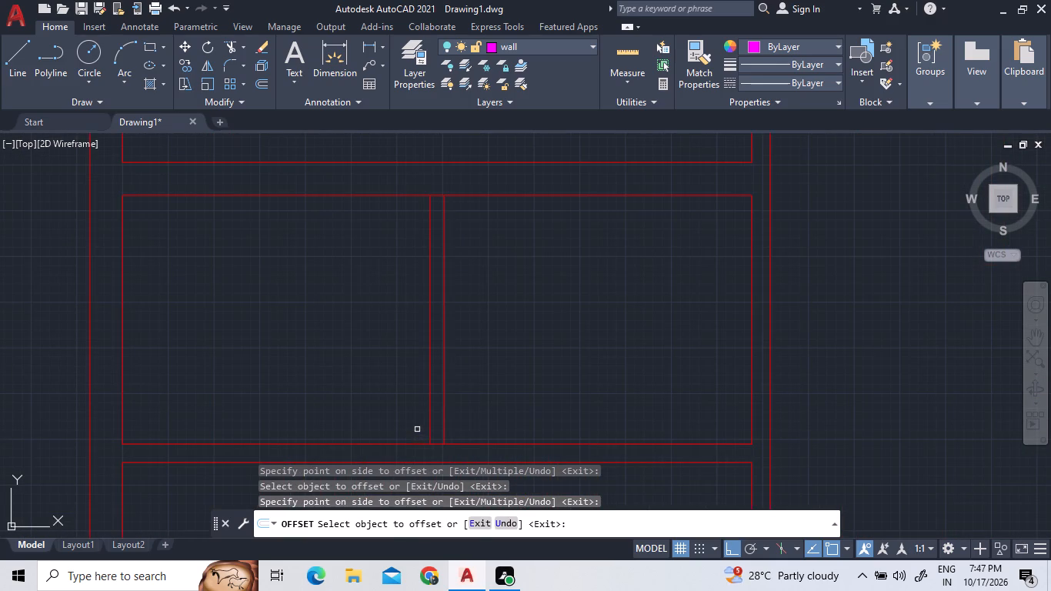
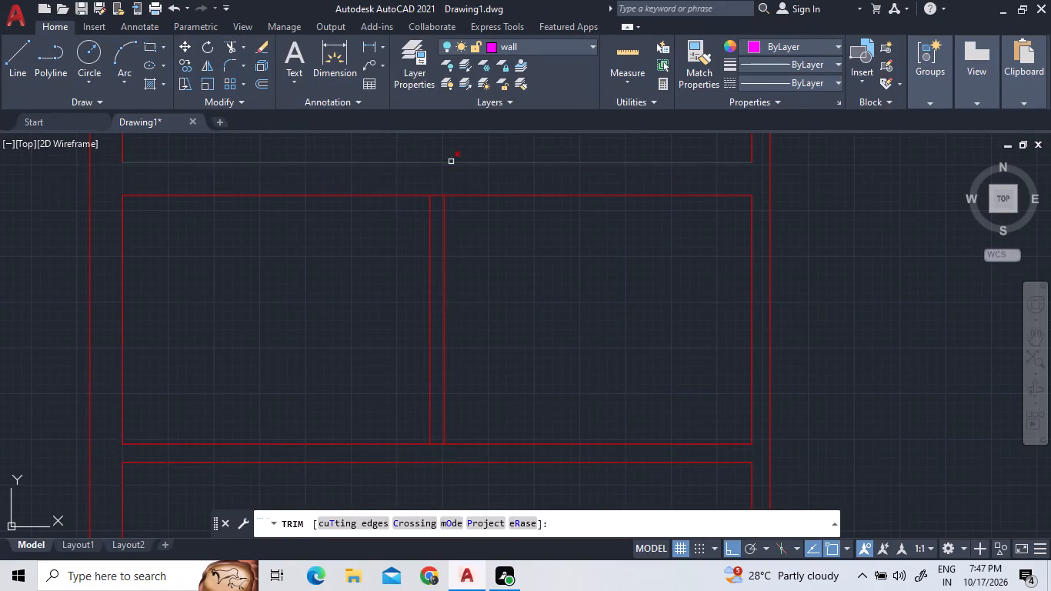
Trim the wall lines crossing the small left room's partition at its upper and lower junctions.
left_click(432, 193)
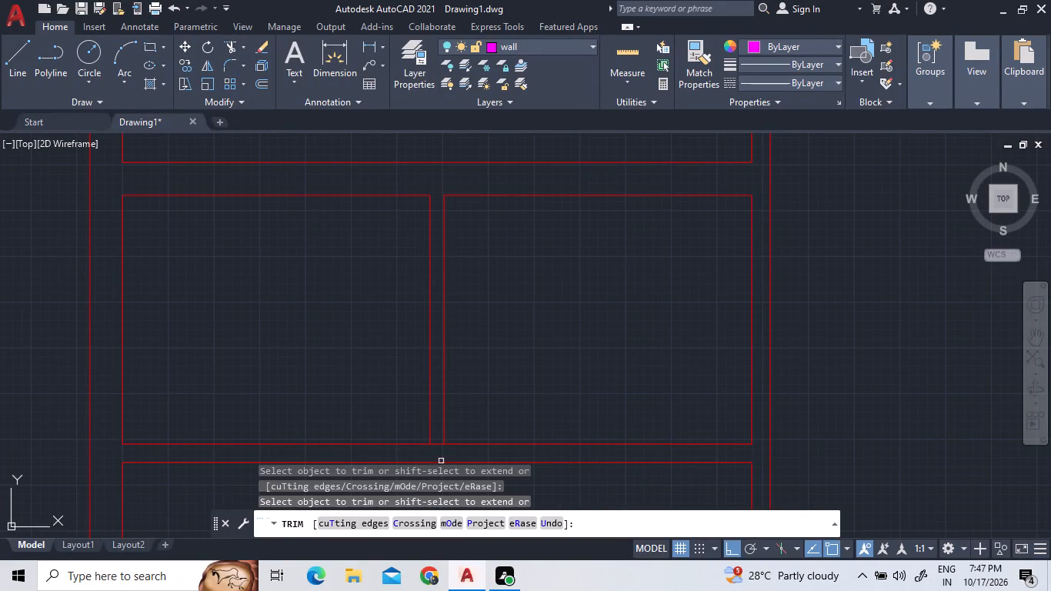
left_click(435, 446)
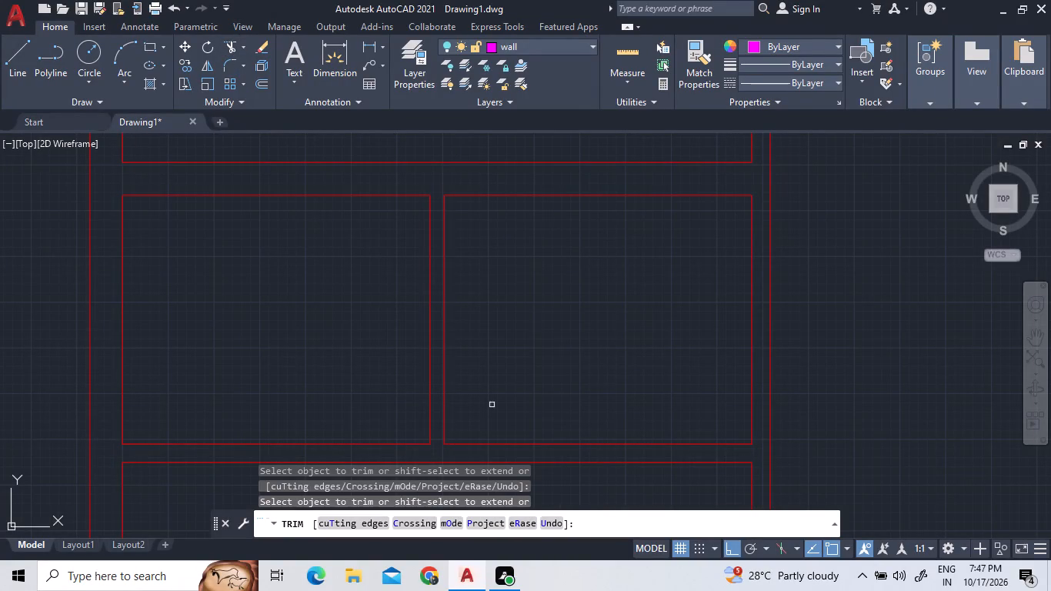
Trim the overshooting wall lines at the lower-left corner of the upper-right room into a clean corner.
scroll(534, 326, "down", 2)
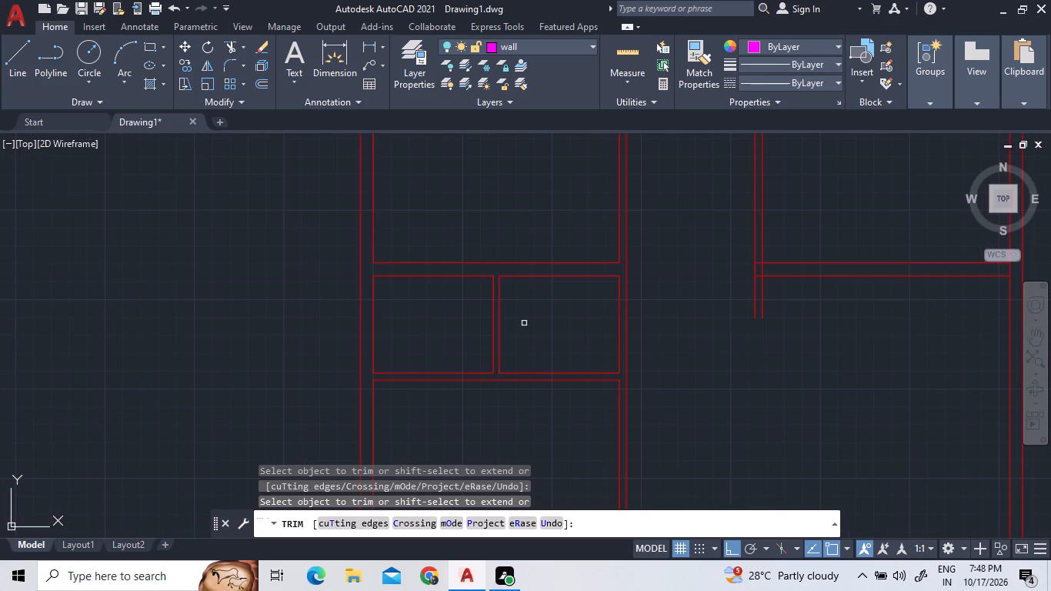
scroll(525, 322, "up", 1)
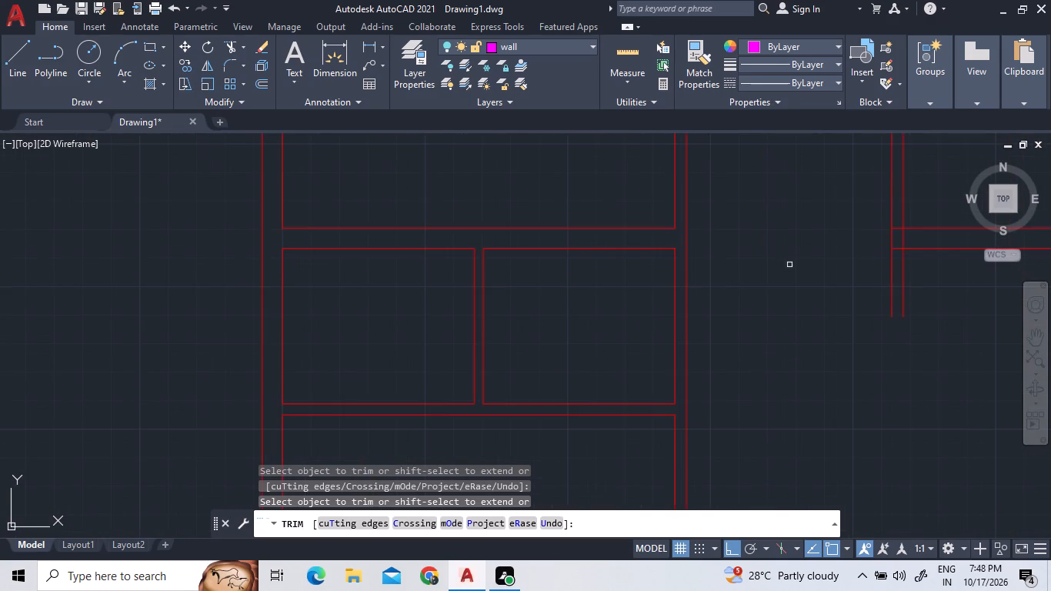
left_click(922, 283)
left_click(868, 272)
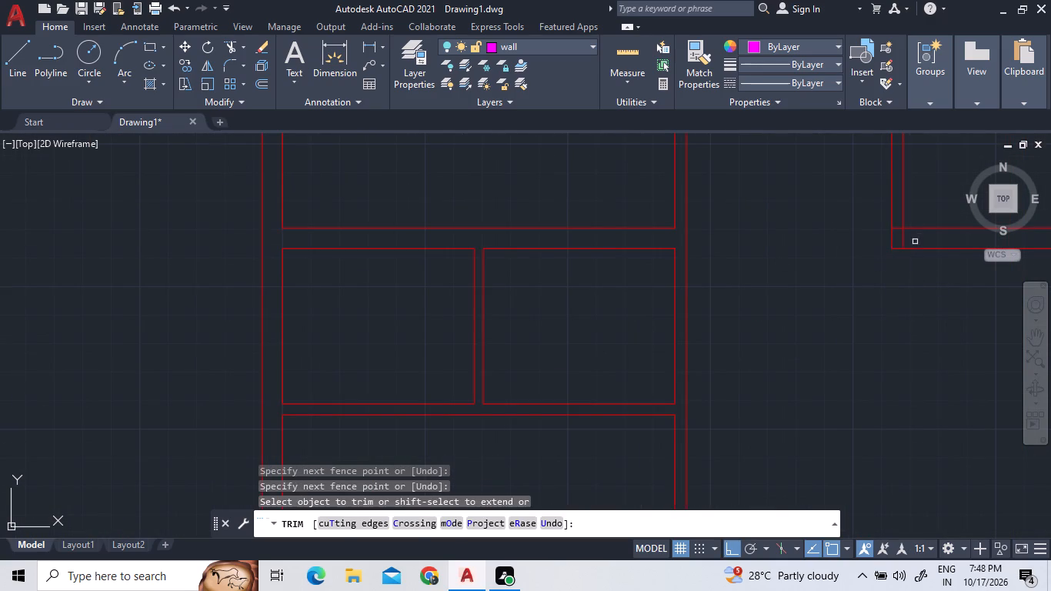
left_click(901, 238)
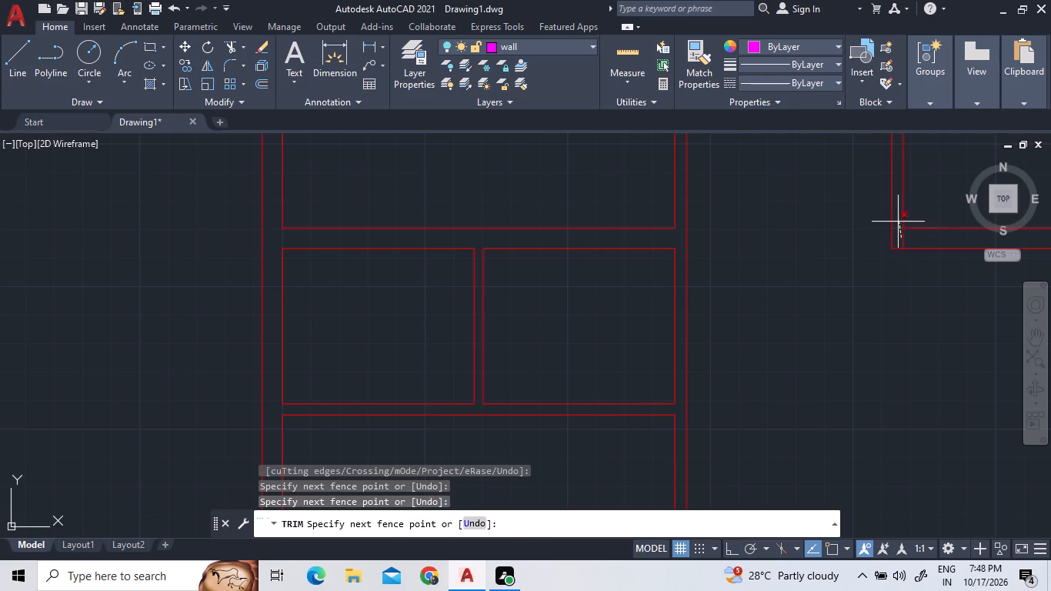
left_click(898, 220)
left_click(899, 235)
triple_click(906, 235)
double_click(910, 235)
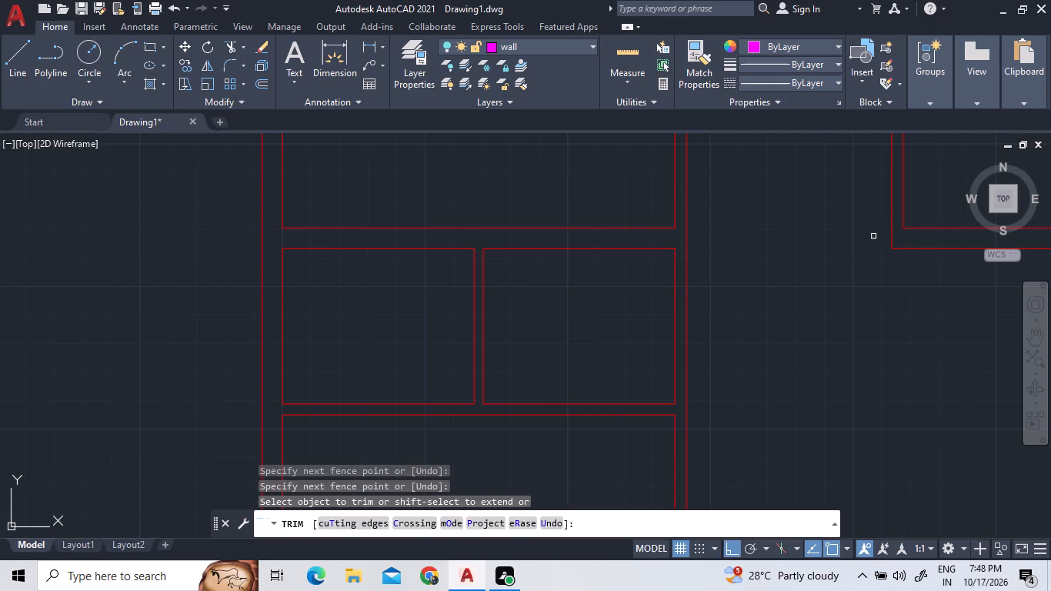
Trim the right exterior wall's inner line where the upper-right room's lower wall meets it, and finish trimming.
scroll(794, 239, "down", 3)
middle_click_drag(786, 244, 742, 245)
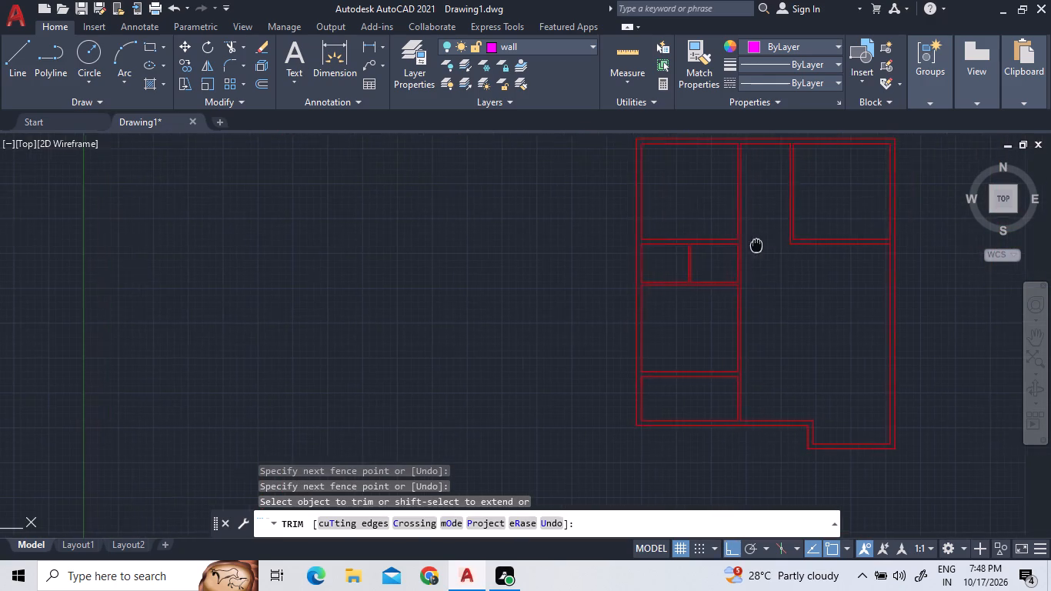
middle_click_drag(742, 245, 632, 252)
scroll(780, 253, "up", 2)
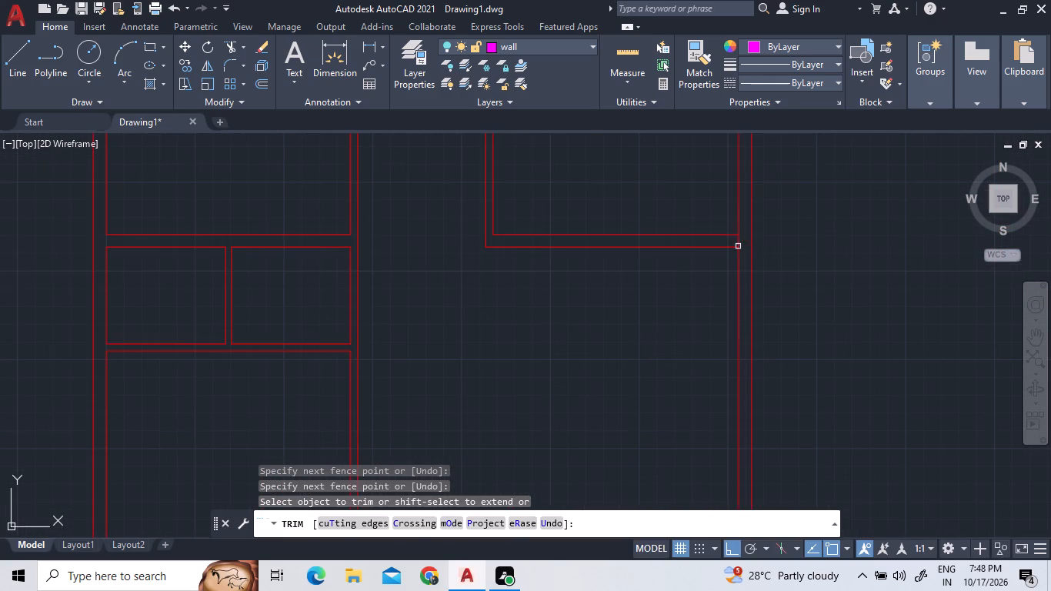
left_click(736, 242)
left_click(746, 240)
scroll(742, 240, "down", 1)
scroll(493, 232, "down", 1)
scroll(446, 233, "up", 2)
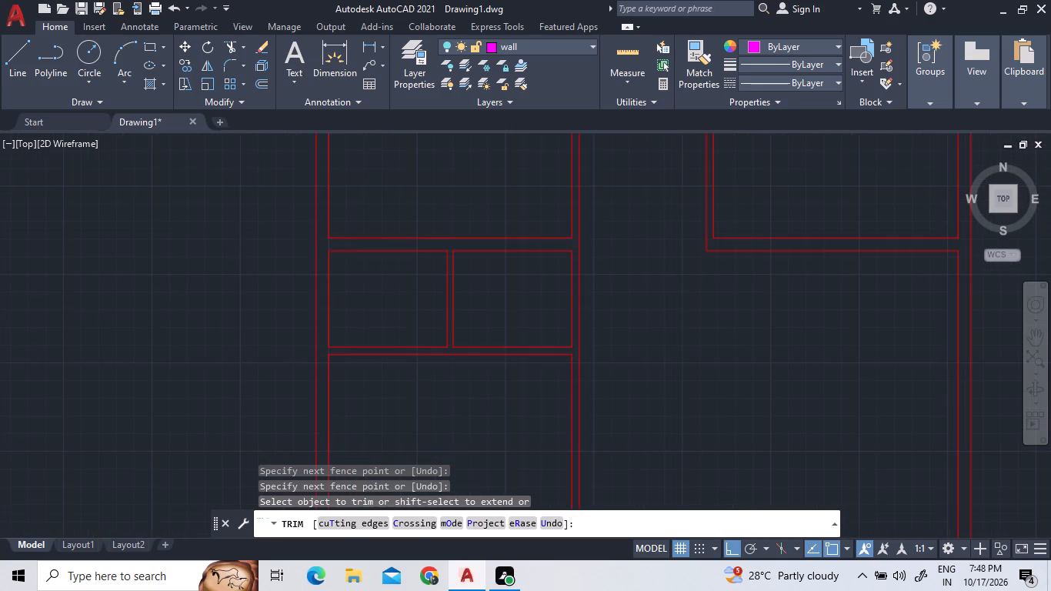
scroll(442, 272, "up", 1)
scroll(437, 255, "down", 1)
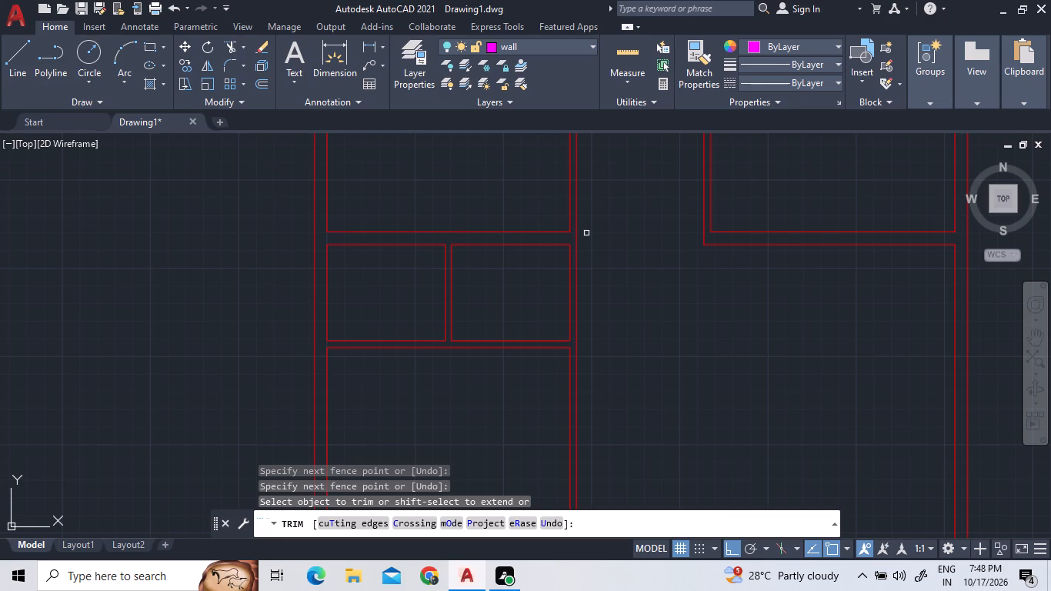
scroll(588, 236, "down", 2)
scroll(745, 259, "up", 1)
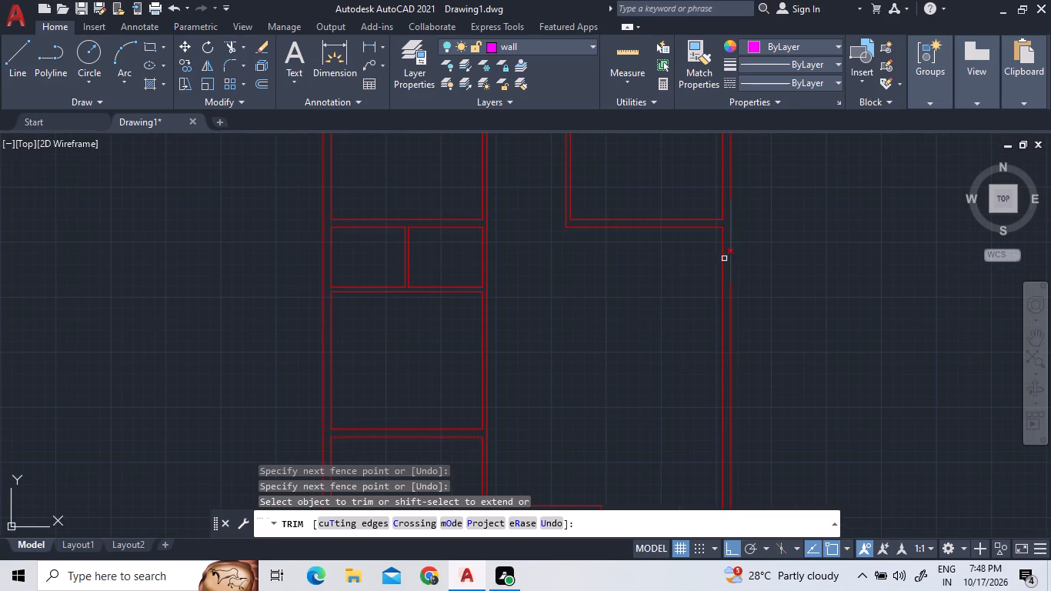
right_click(658, 267)
left_click(666, 278)
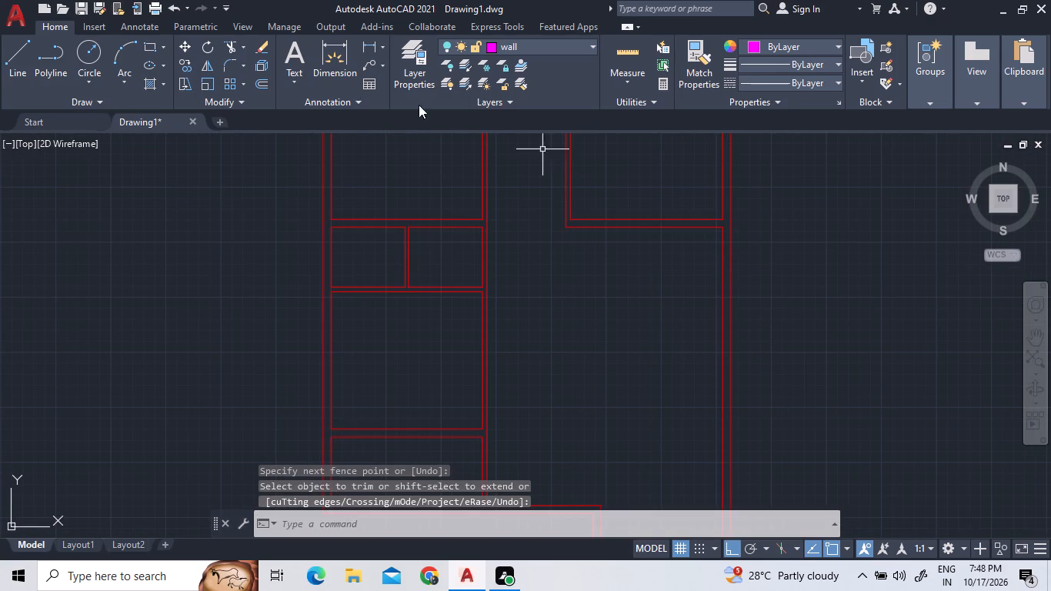
Offset the lower wall line of the upper-right room 8' downward.
triple_click(255, 85)
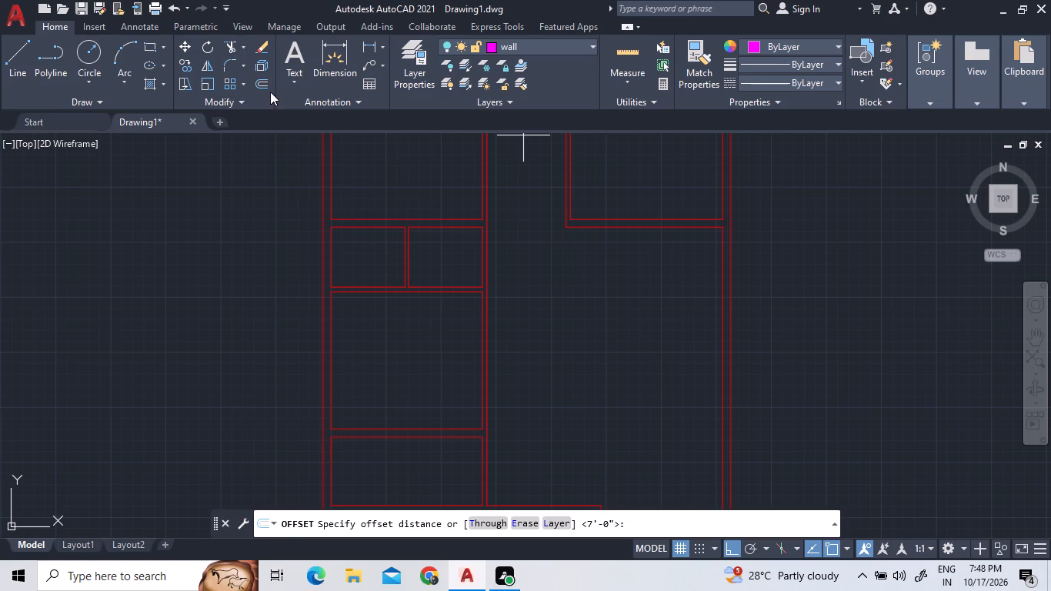
left_click(266, 88)
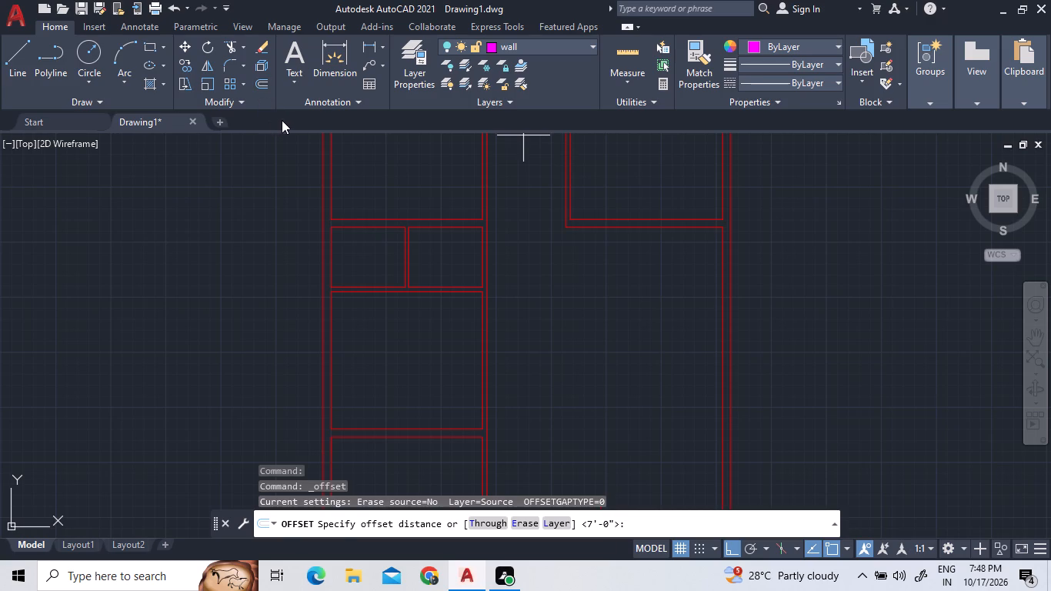
key("8")
key("apostrophe")
key("Return")
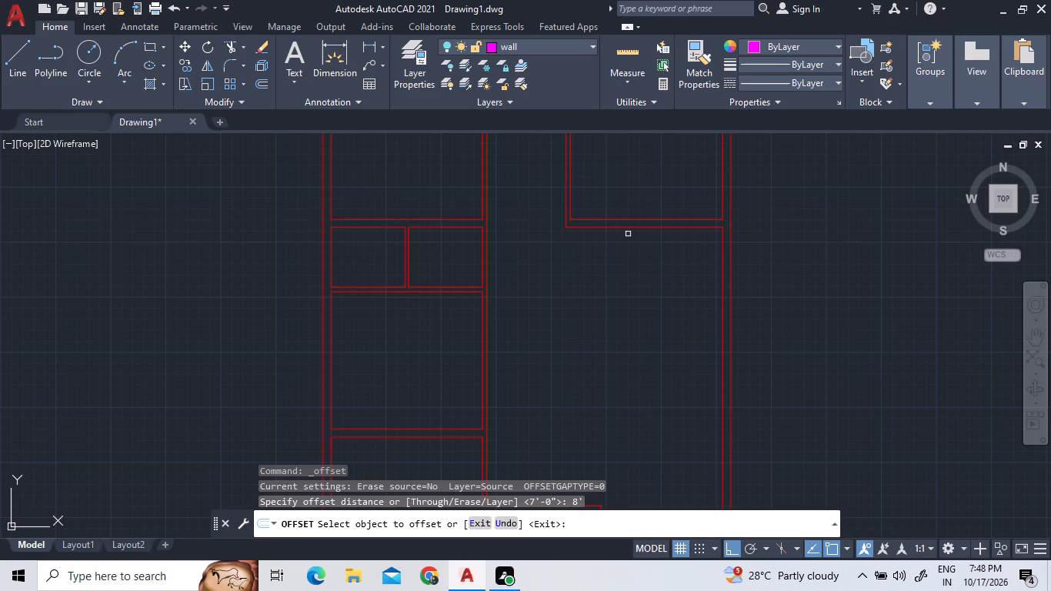
left_click(628, 229)
left_click(647, 268)
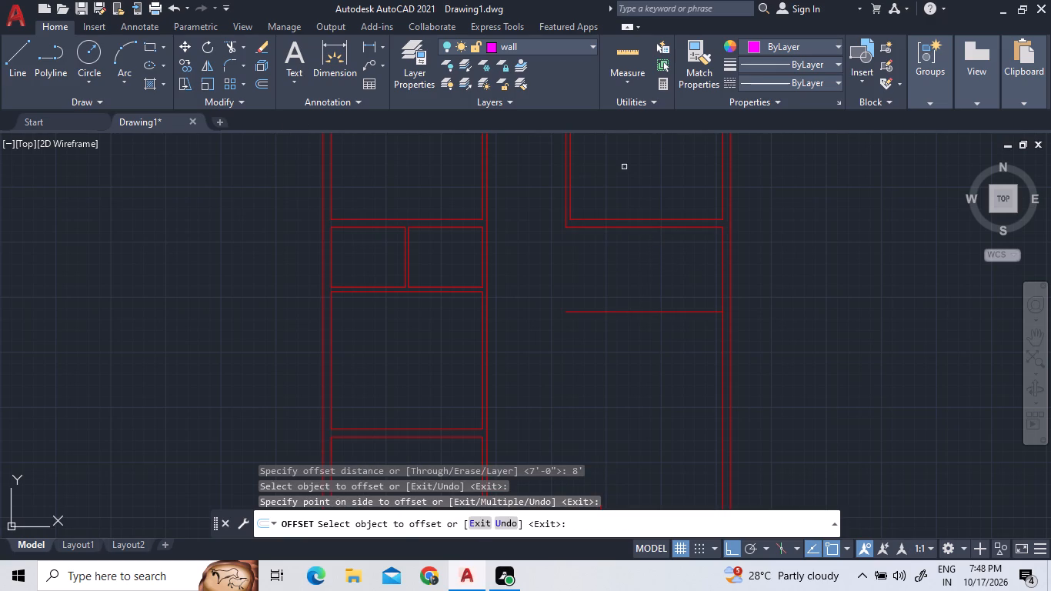
Offset the new horizontal line 5" downward to form a wall below the upper-right room.
left_click(266, 77)
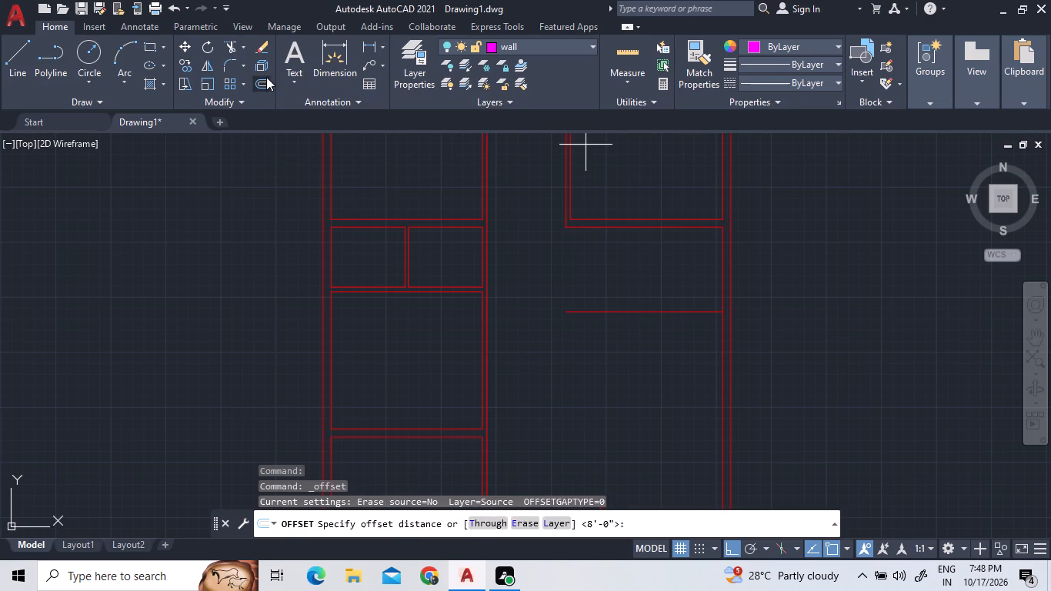
type("5\"")
key("Return")
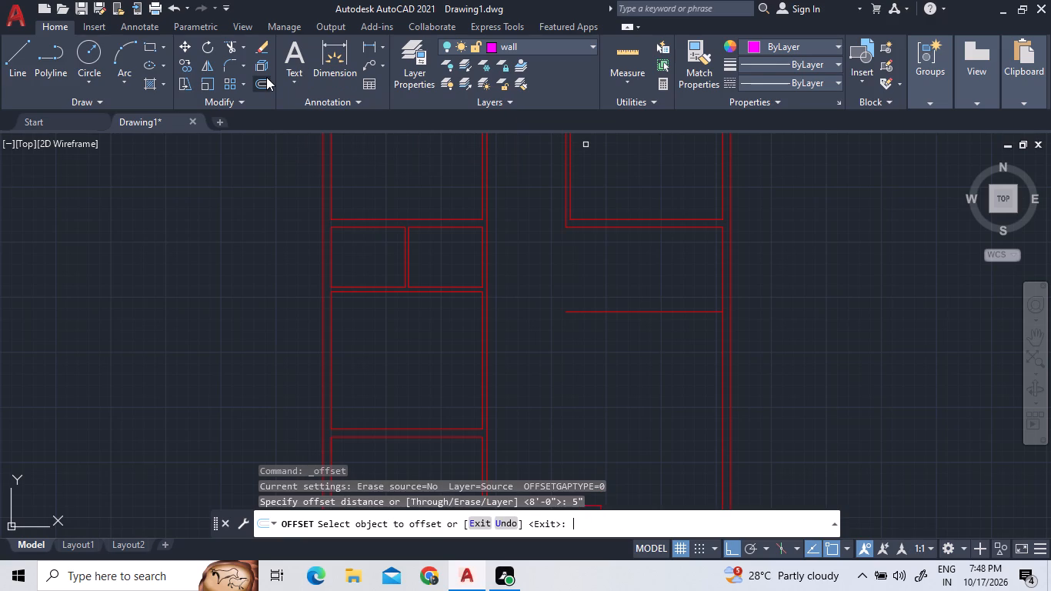
left_click(653, 314)
left_click(641, 348)
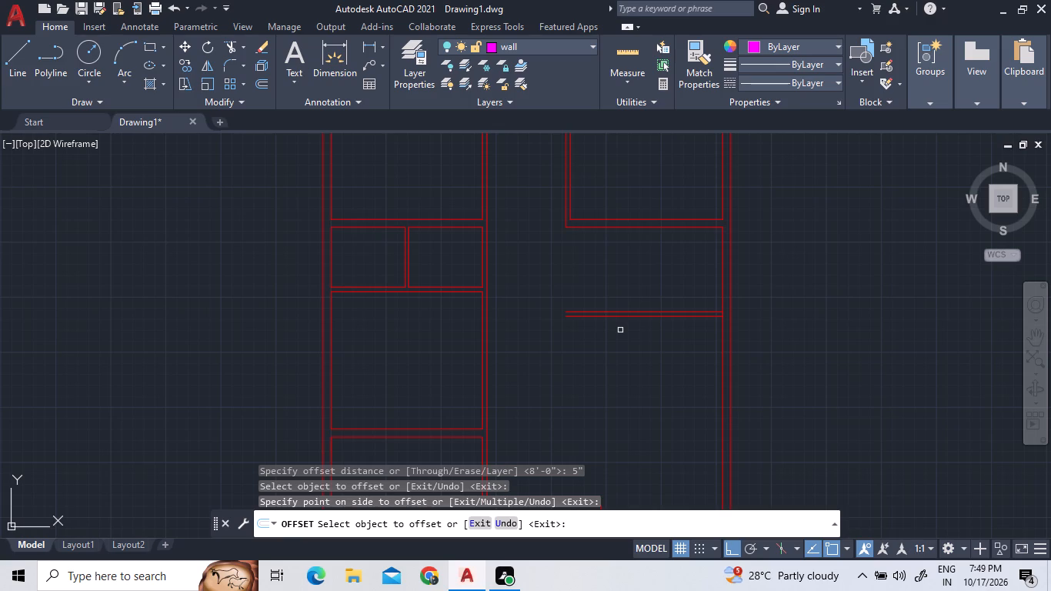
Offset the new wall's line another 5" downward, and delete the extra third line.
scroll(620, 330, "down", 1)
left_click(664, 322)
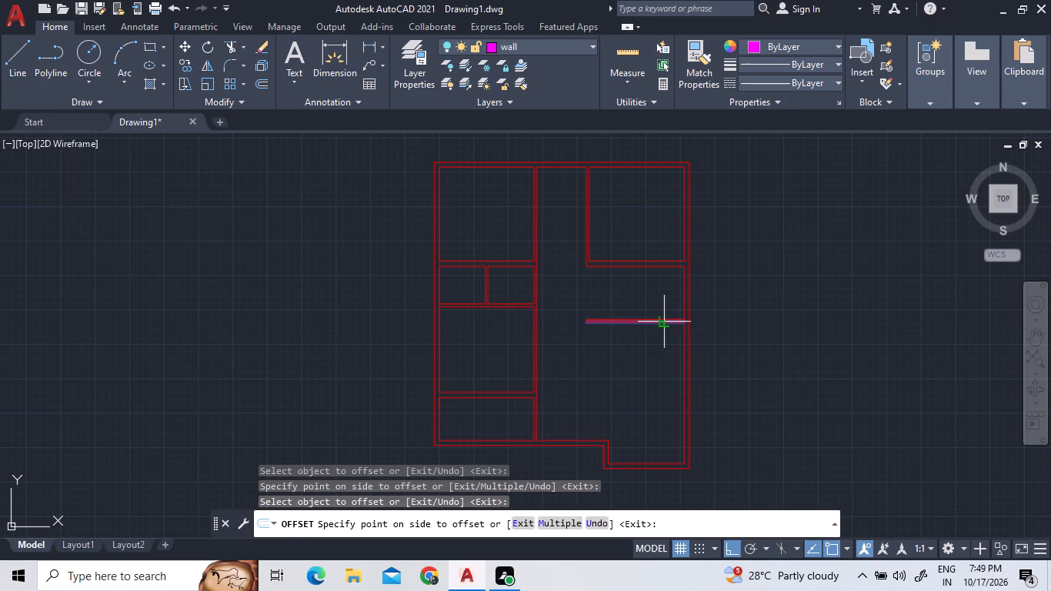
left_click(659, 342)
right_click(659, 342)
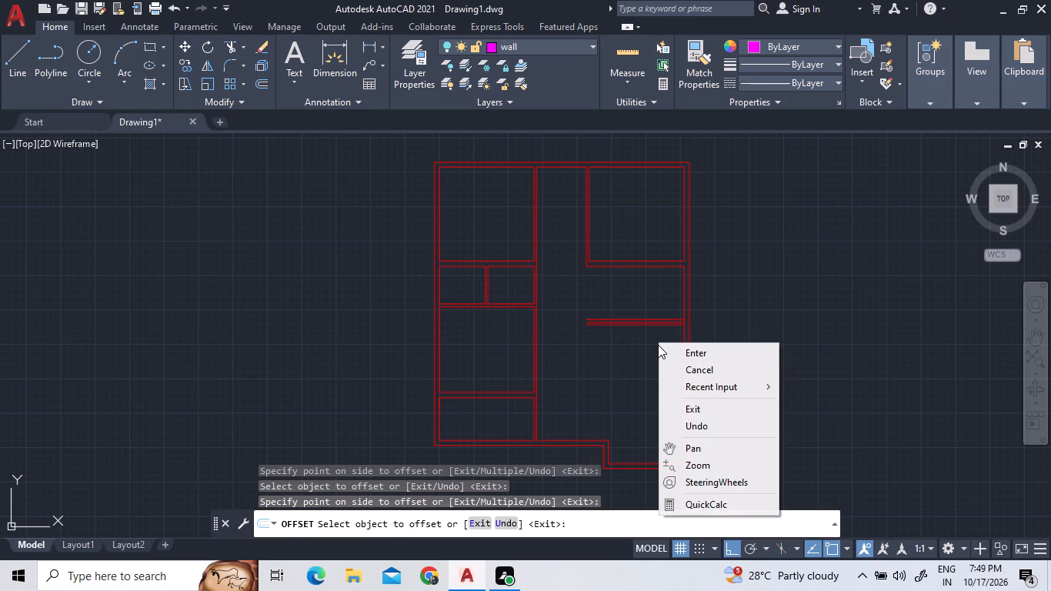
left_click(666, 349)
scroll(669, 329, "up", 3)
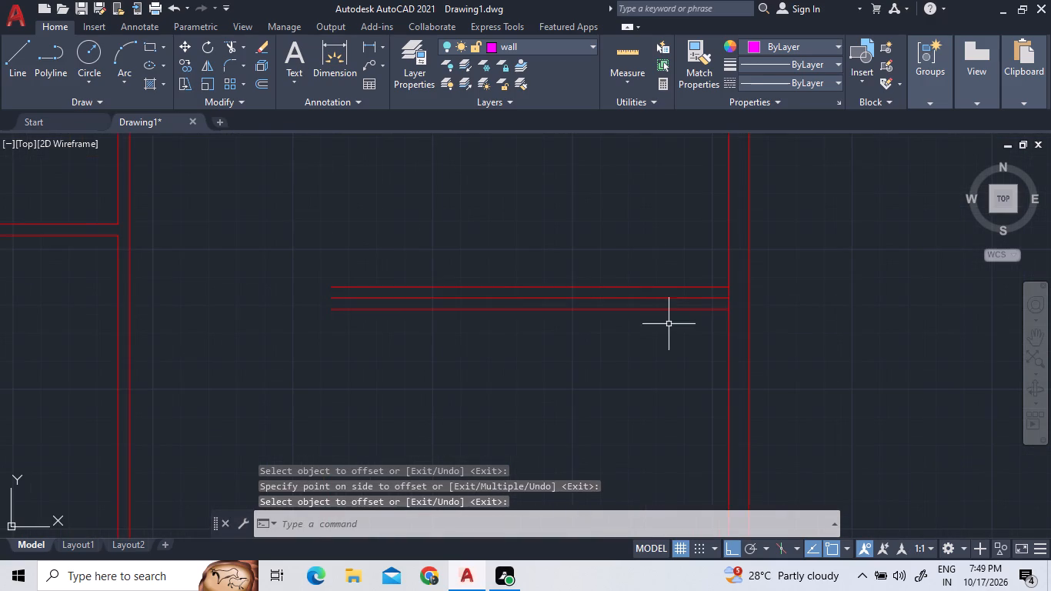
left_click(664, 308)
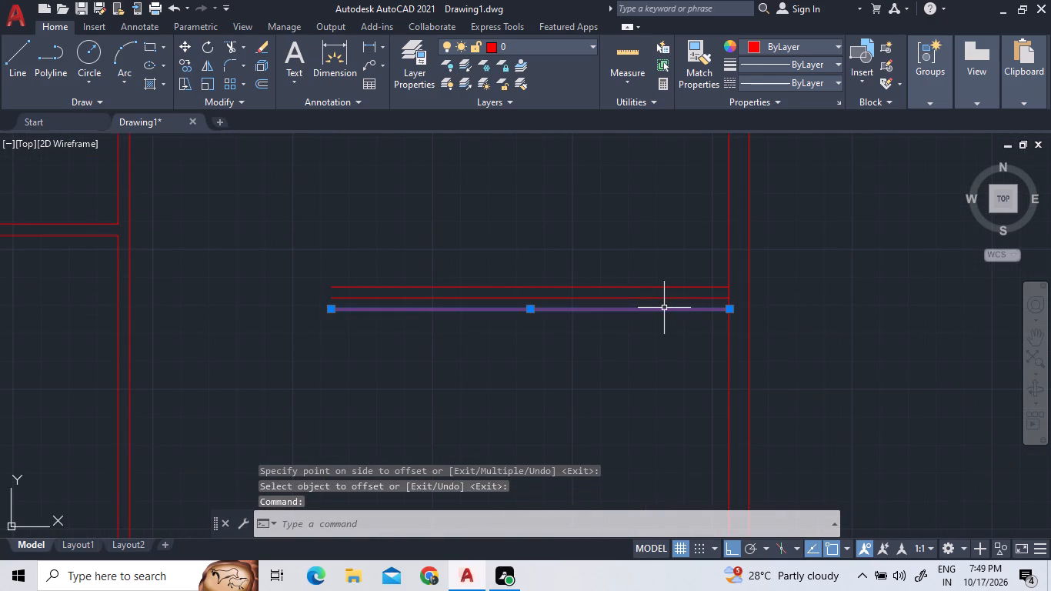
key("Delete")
Trim the right exterior wall's inner line between the two lines of the new 5" wall.
scroll(664, 309, "down", 3)
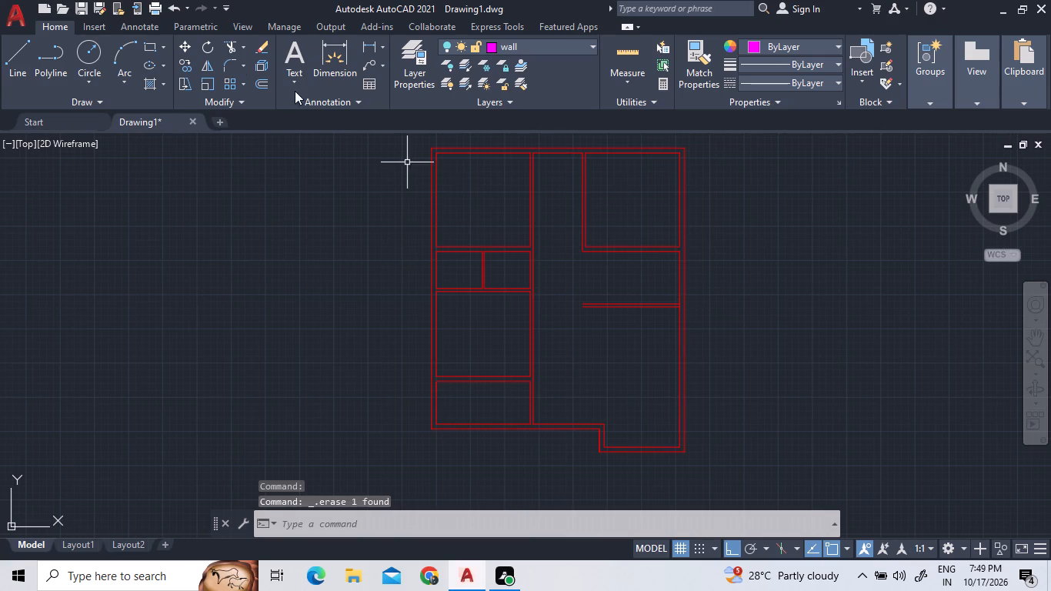
left_click(229, 42)
scroll(691, 305, "up", 3)
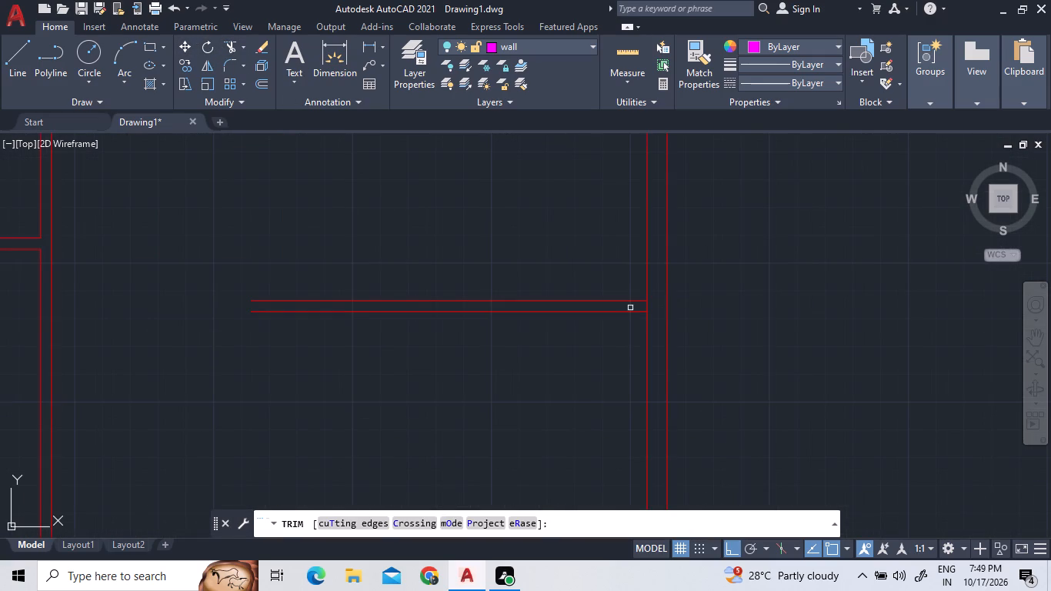
left_click(646, 304)
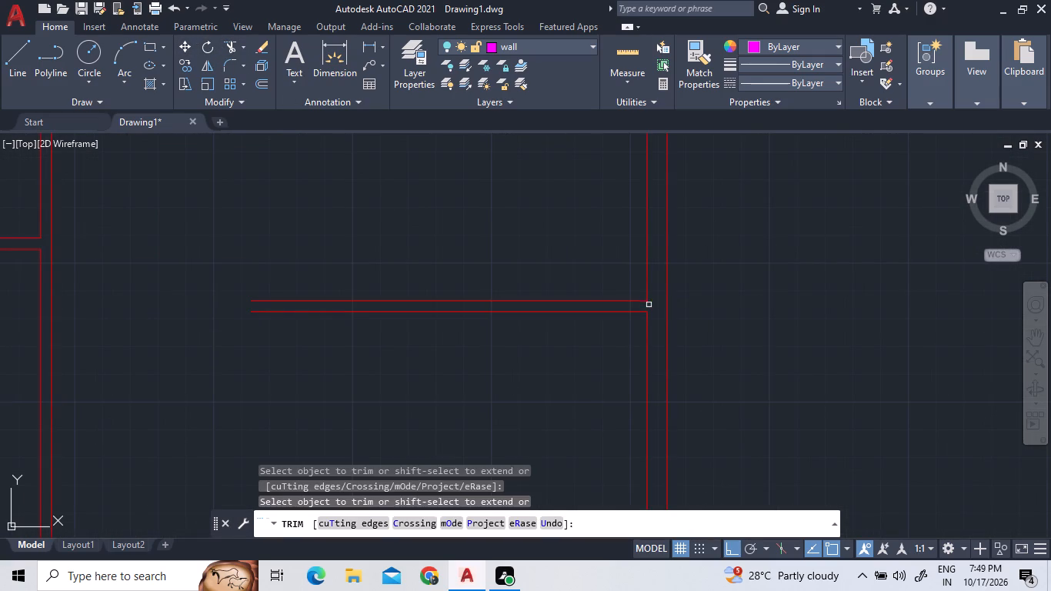
scroll(662, 307, "down", 2)
right_click(575, 256)
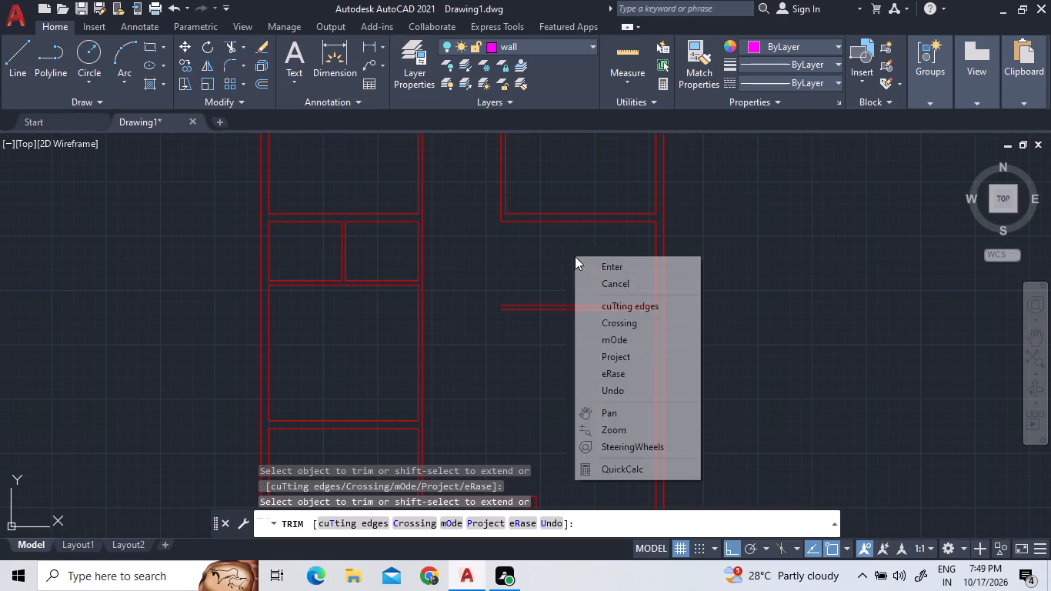
left_click(582, 261)
Offset both segments of the right exterior wall's inner line 11' to the left within the space below the upper-right room.
left_click(263, 84)
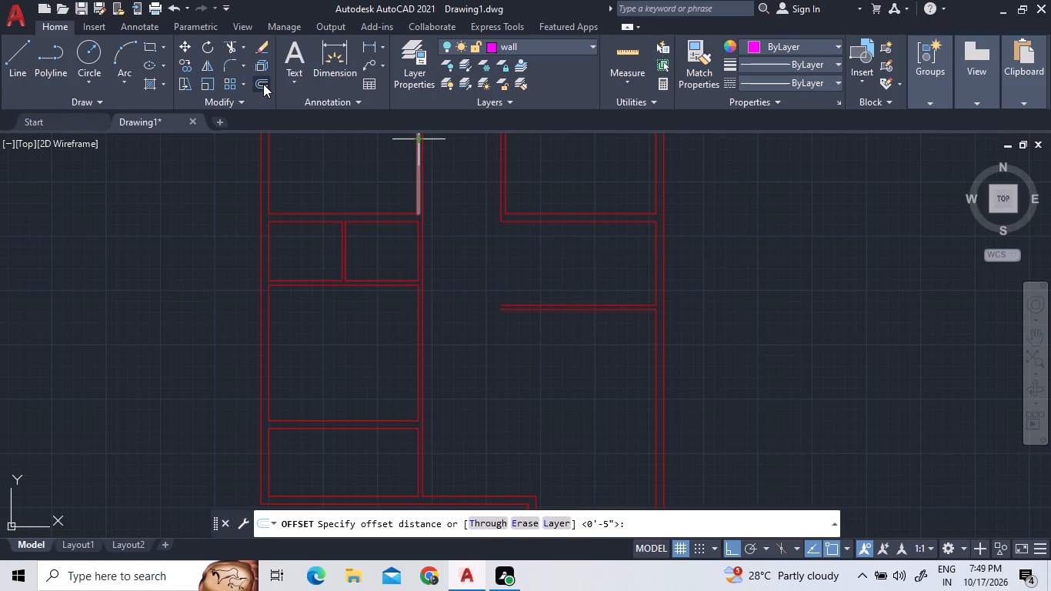
left_click(630, 50)
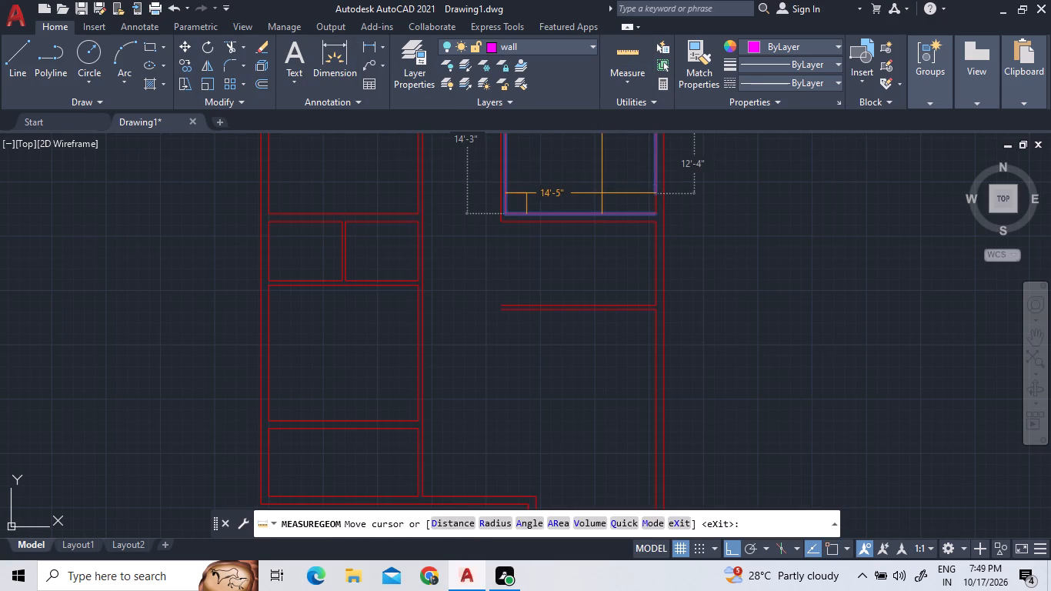
left_click(259, 81)
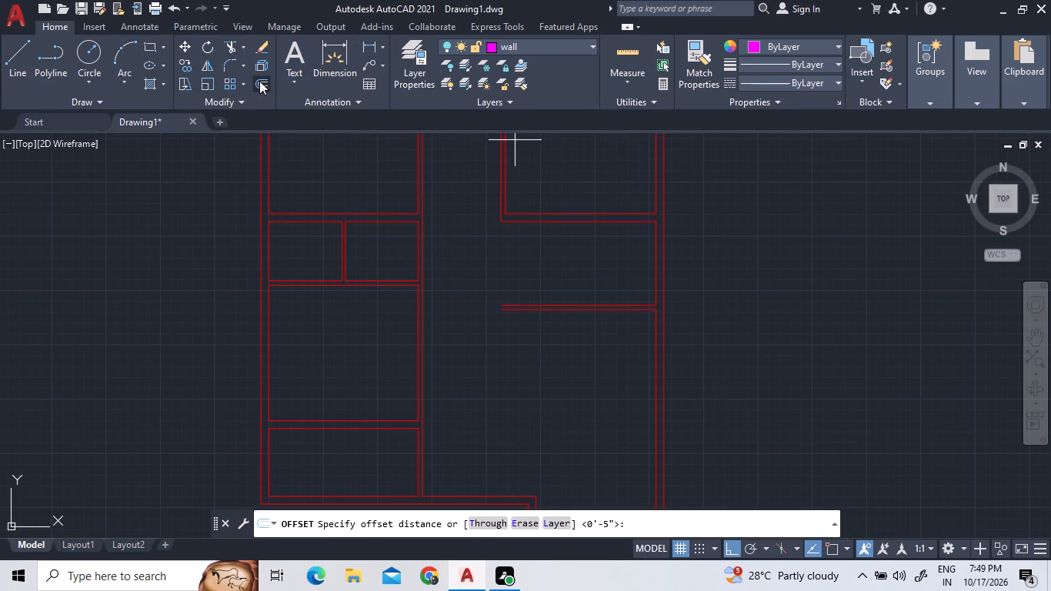
type("11")
key("apostrophe")
key("Return")
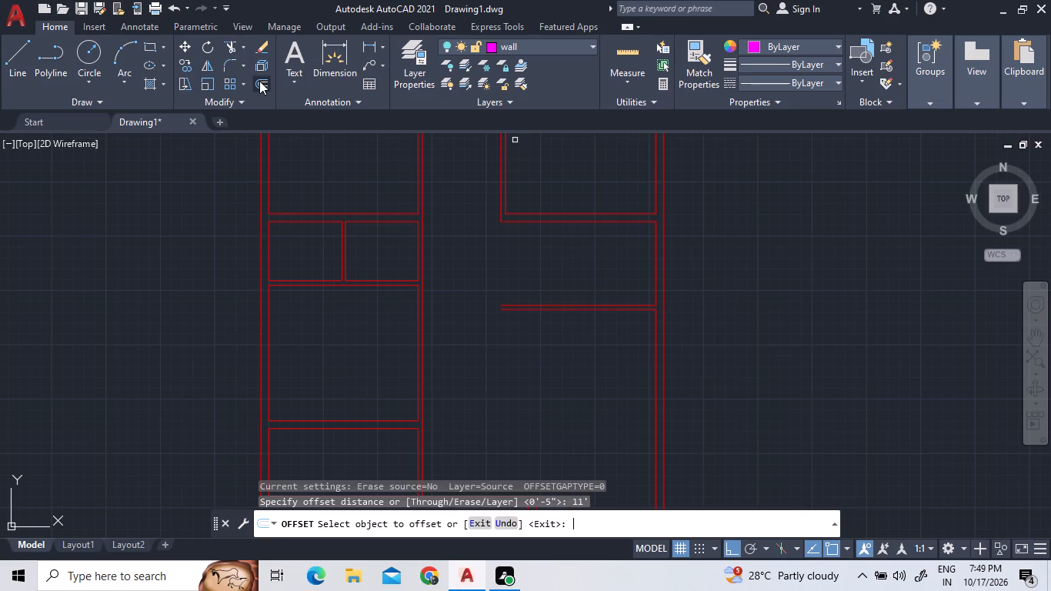
left_click(655, 280)
double_click(612, 279)
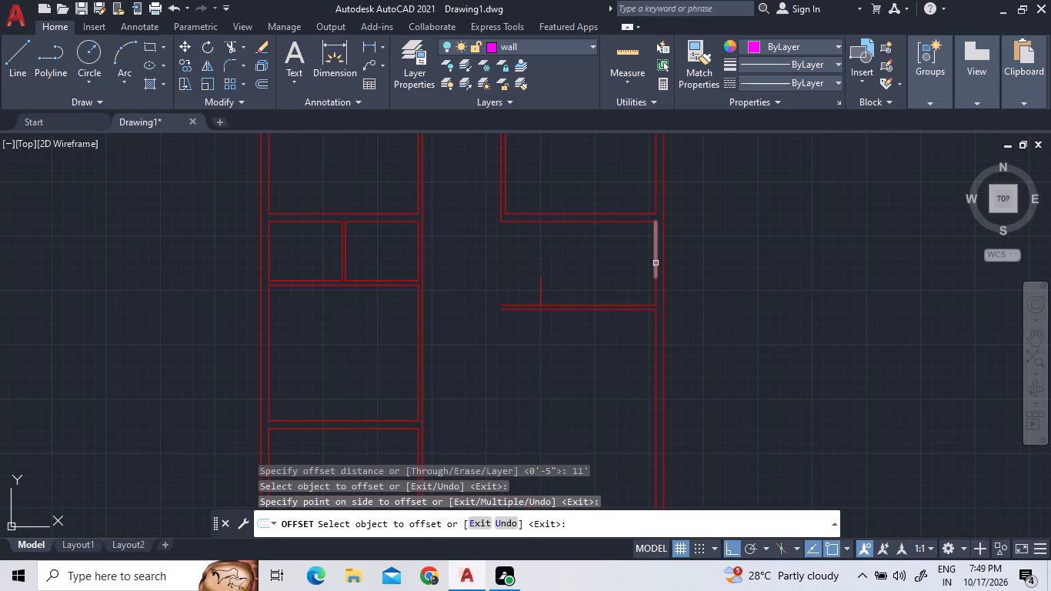
left_click(656, 263)
double_click(606, 262)
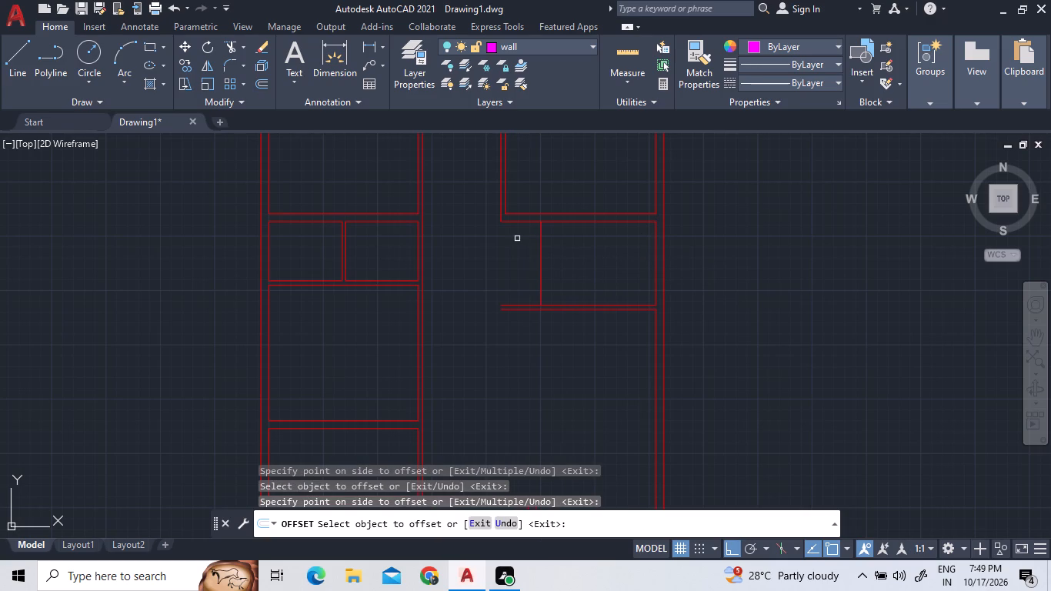
Offset both segments of the new vertical line 5" to the left to form a partition wall.
left_click(263, 86)
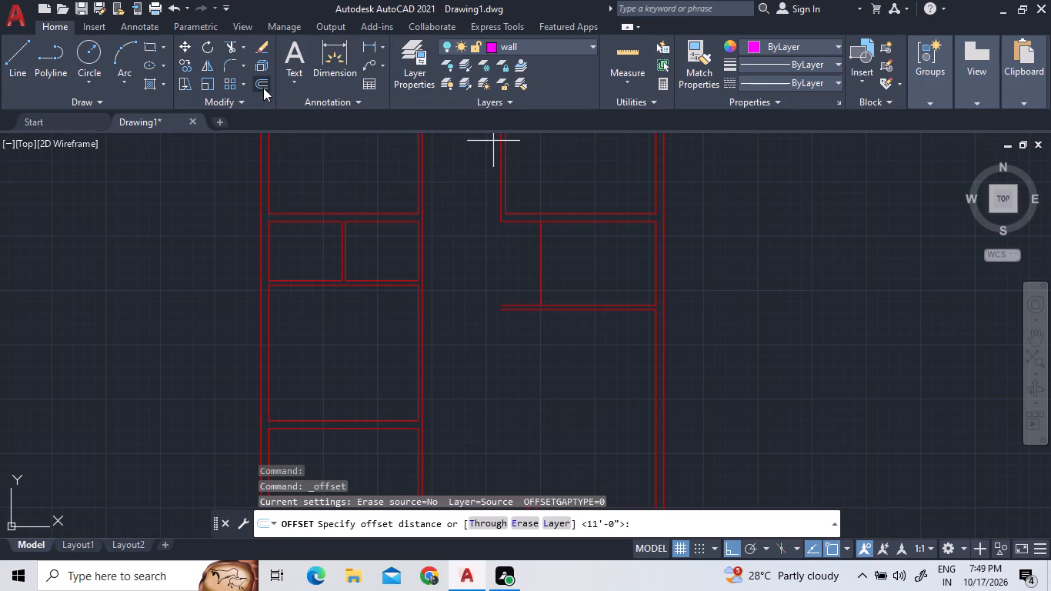
type("5\"")
key("Return")
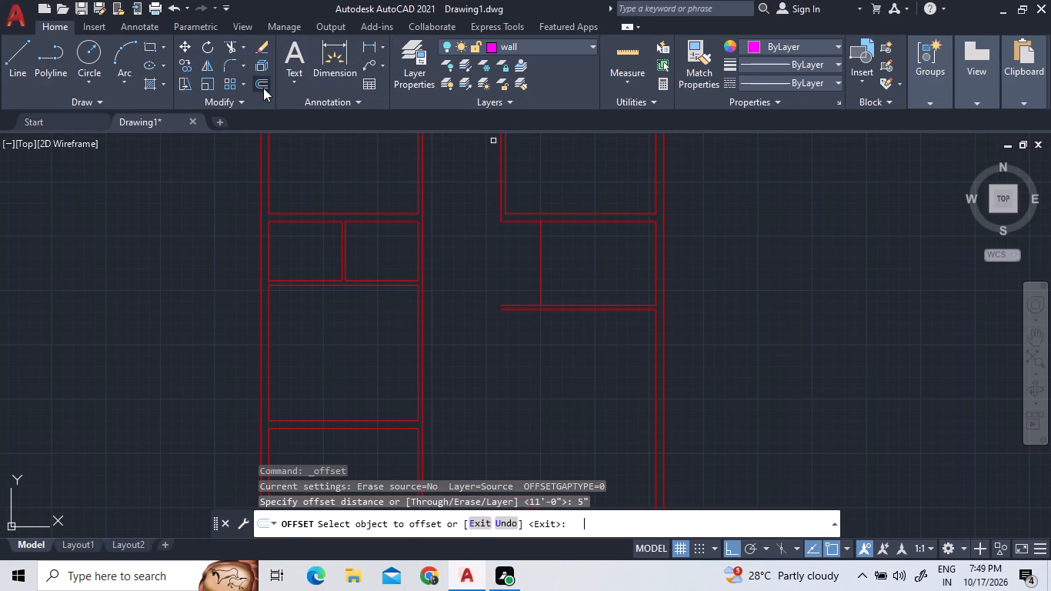
left_click(540, 241)
left_click(524, 242)
left_click(539, 287)
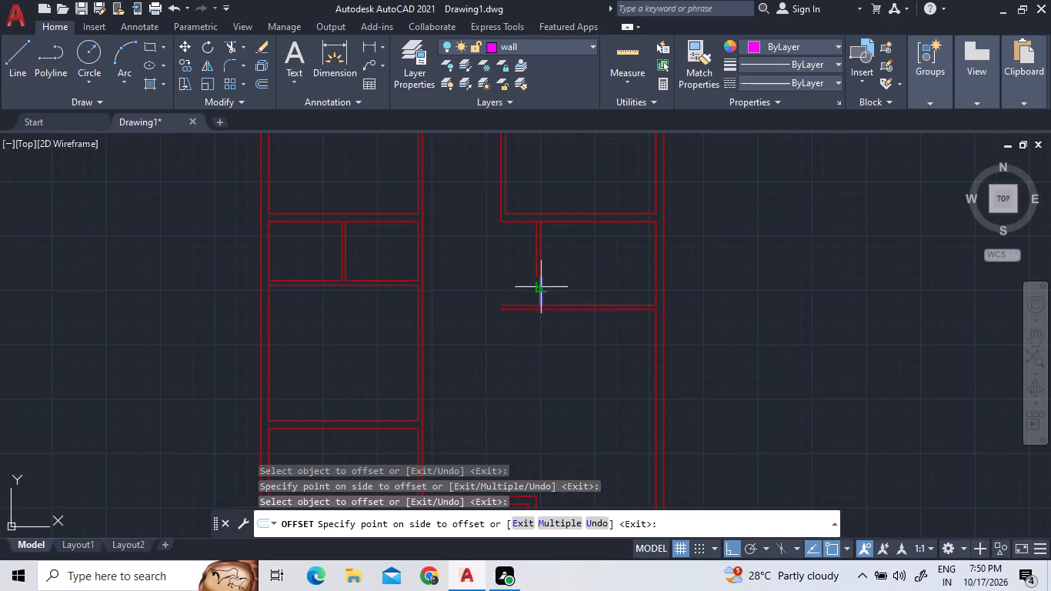
left_click(527, 287)
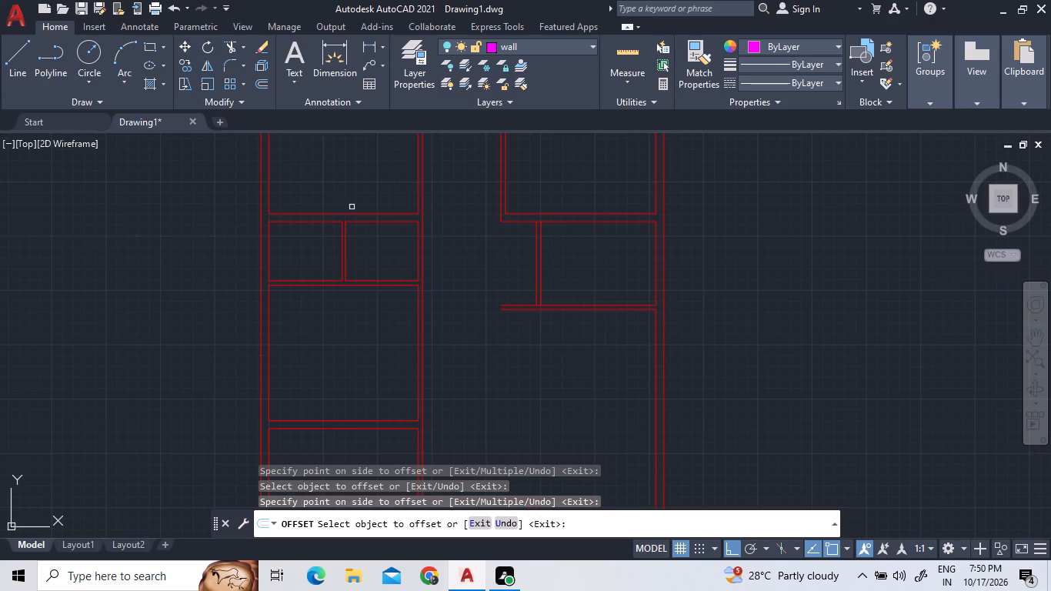
Trim the upper line of the lower 5" wall where it projects left of the new partition.
left_click(231, 39)
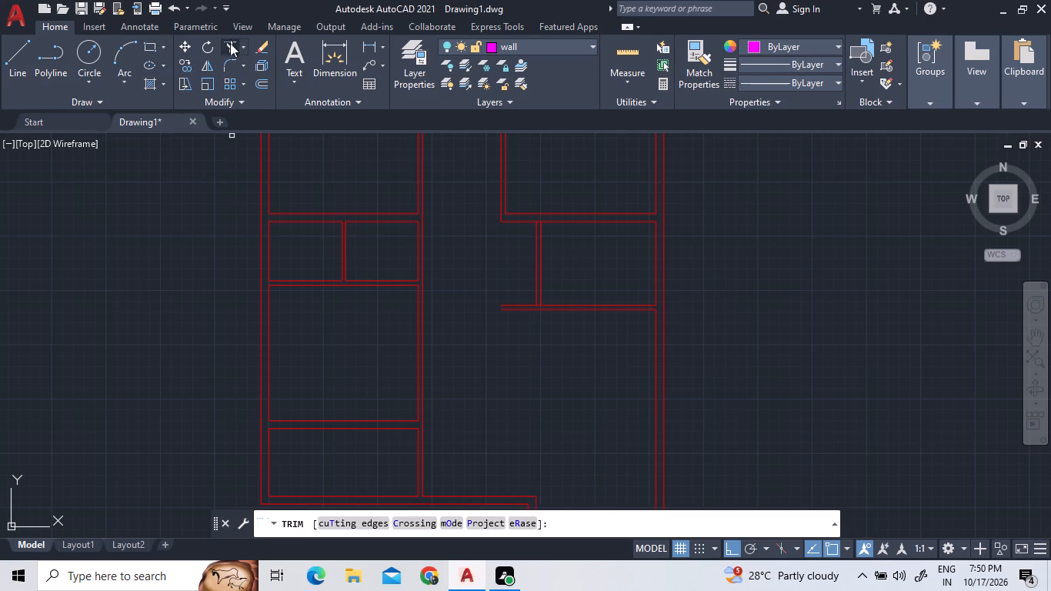
left_click(525, 312)
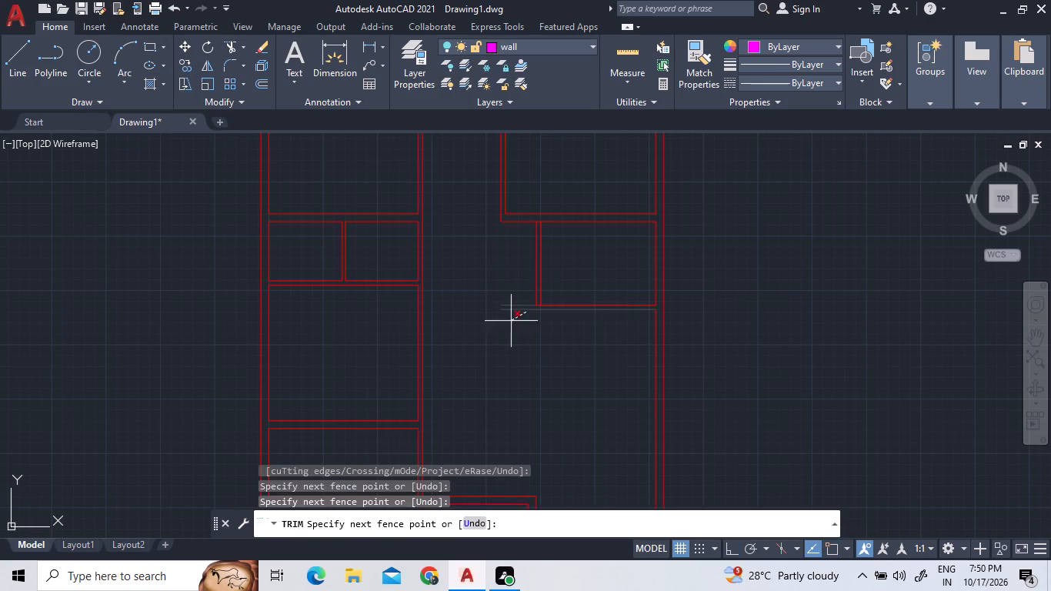
left_click(511, 323)
left_click(517, 305)
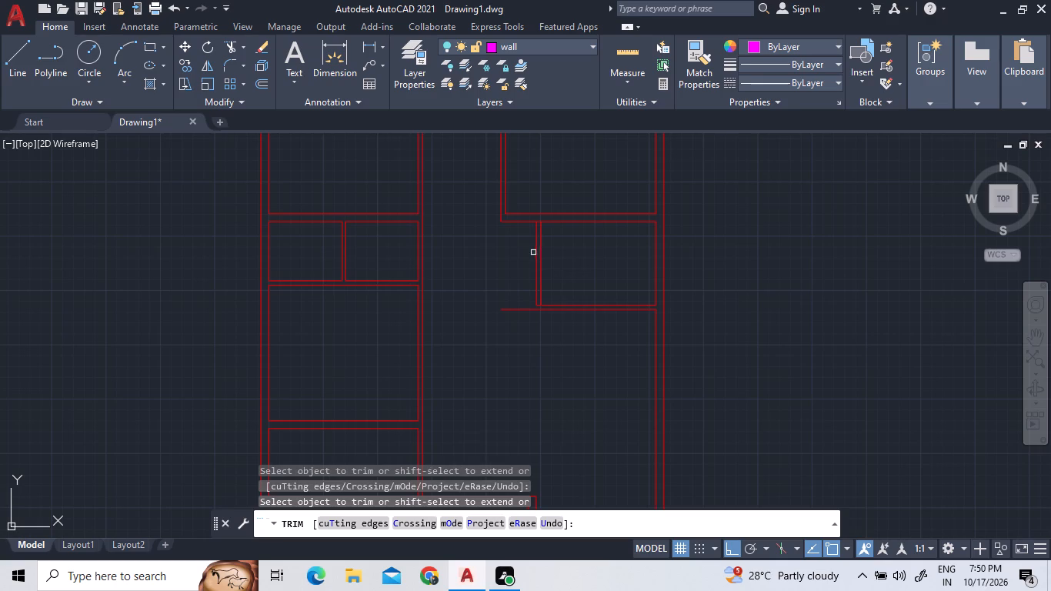
Trim the horizontal wall lines between the partition's two lines at its top and bottom junctions.
scroll(549, 172, "up", 4)
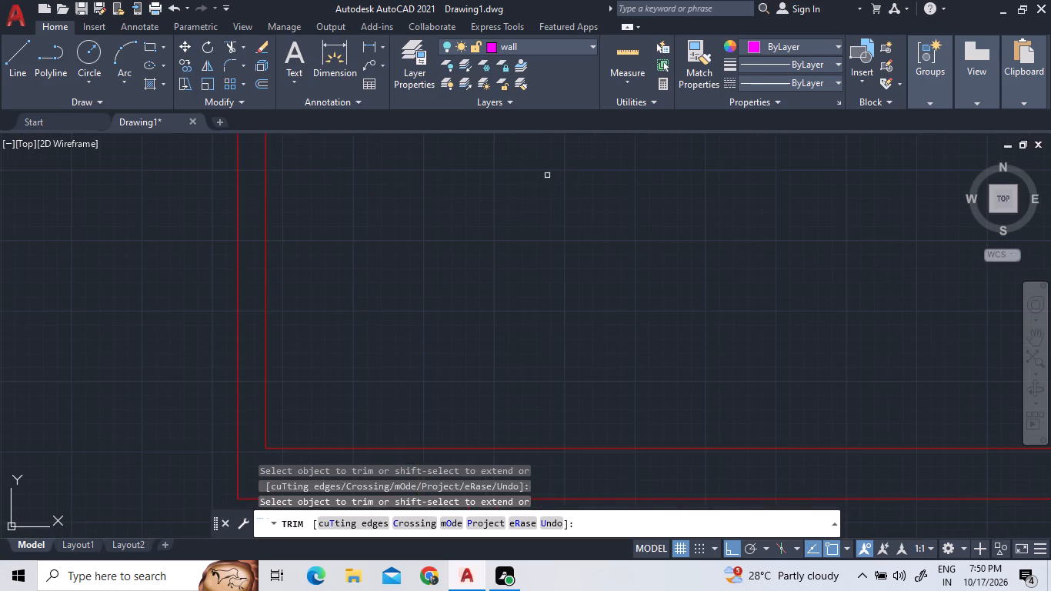
scroll(549, 223, "down", 3)
scroll(537, 295, "up", 3)
left_click(518, 275)
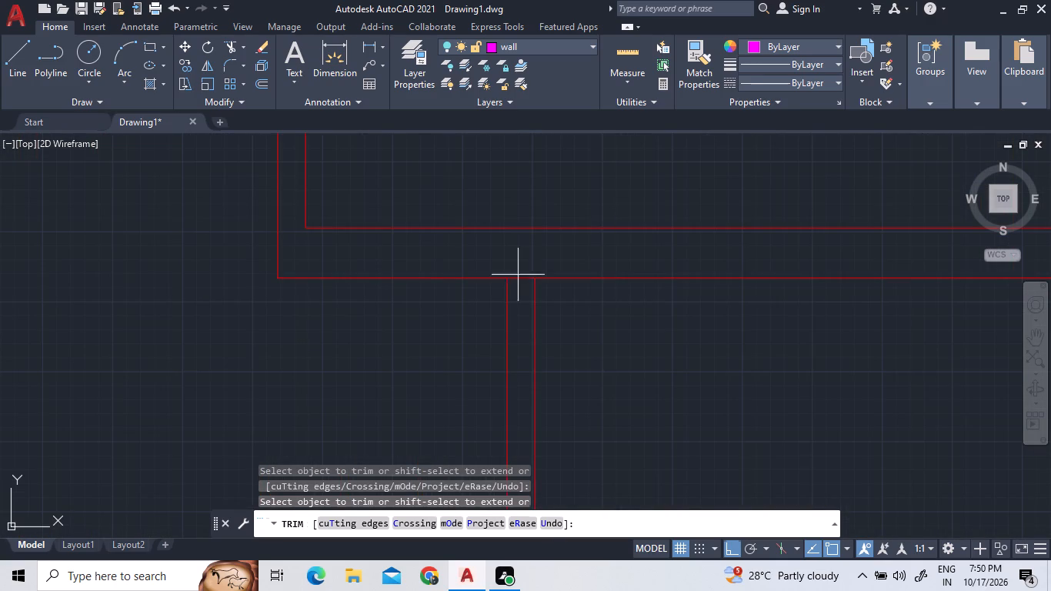
left_click(518, 297)
scroll(525, 249, "down", 3)
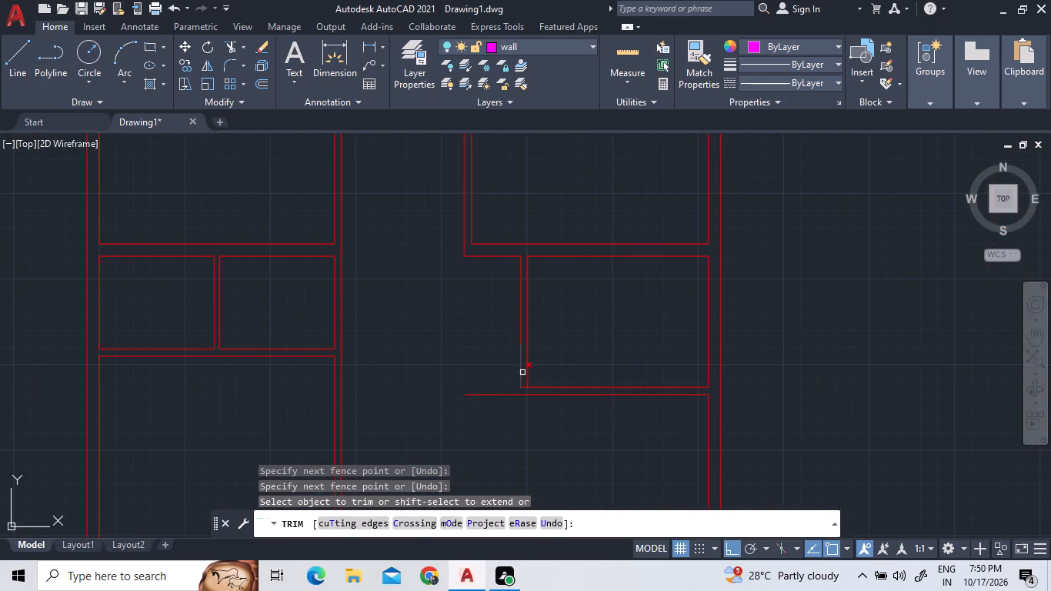
scroll(523, 388, "up", 2)
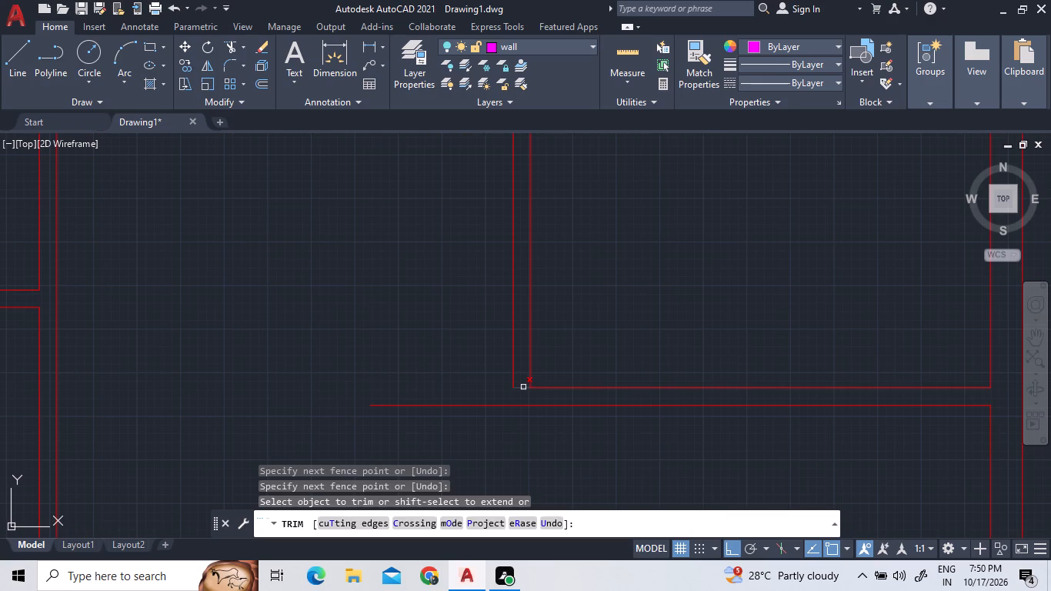
left_click(523, 387)
scroll(580, 283, "down", 2)
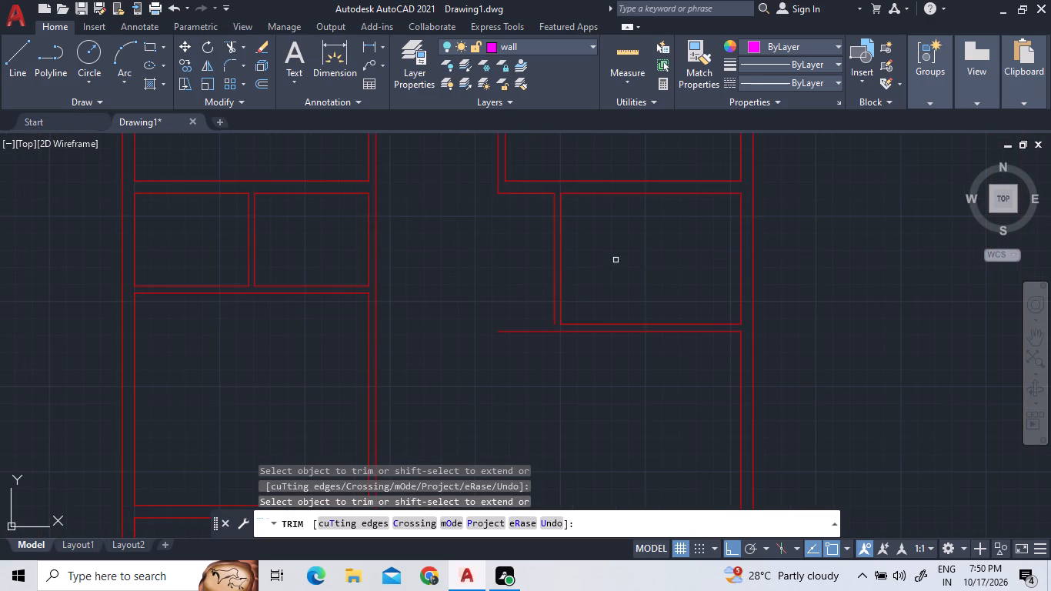
scroll(616, 260, "down", 1)
scroll(575, 216, "up", 2)
right_click(589, 187)
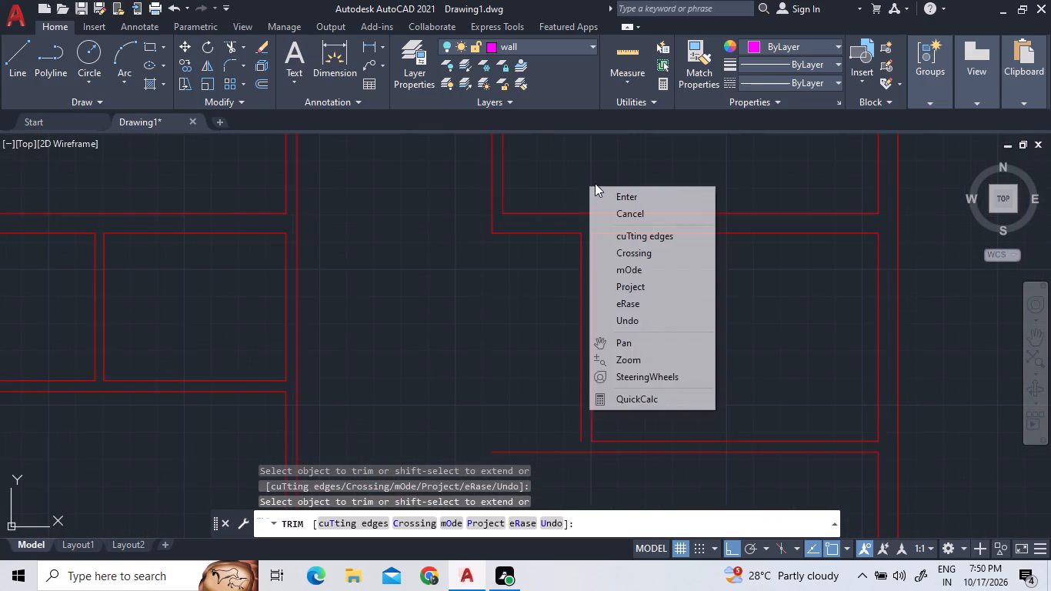
left_click(603, 190)
Extend the partition's left line down to the lower line of the horizontal 5" wall.
scroll(606, 191, "down", 4)
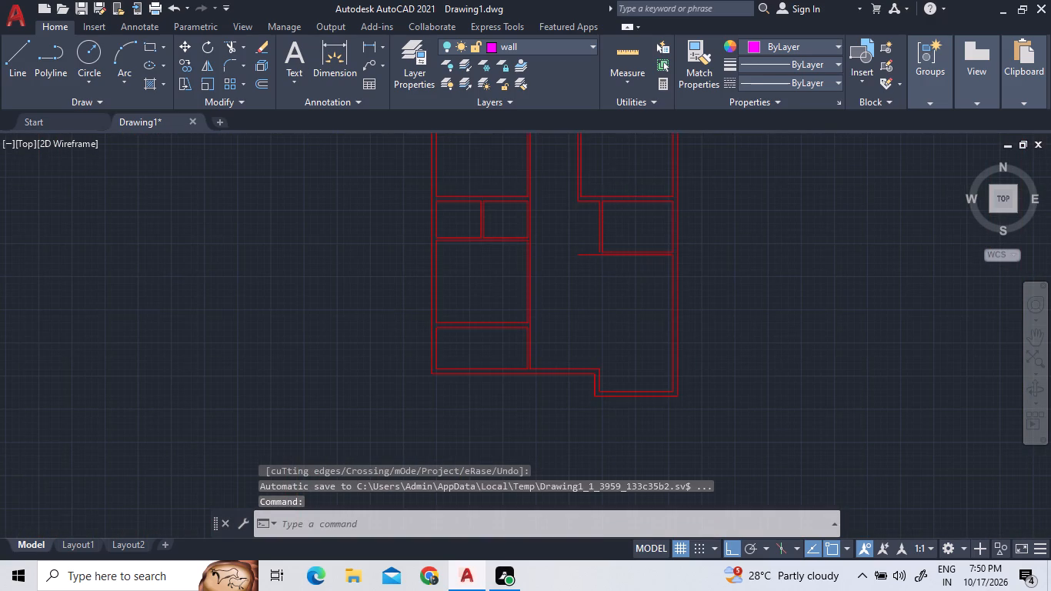
scroll(618, 197, "up", 2)
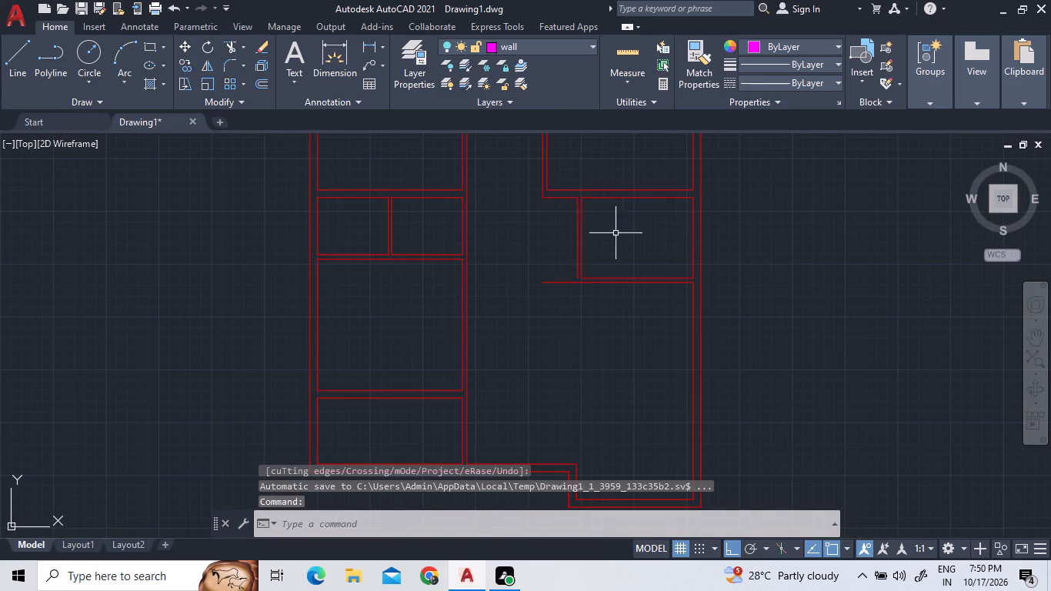
left_click(243, 47)
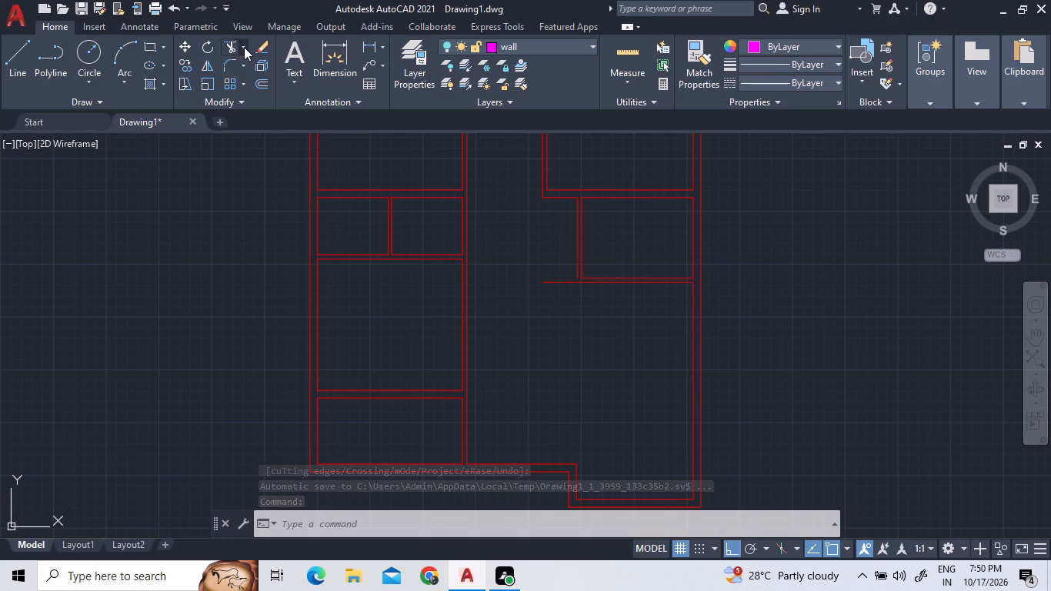
double_click(262, 105)
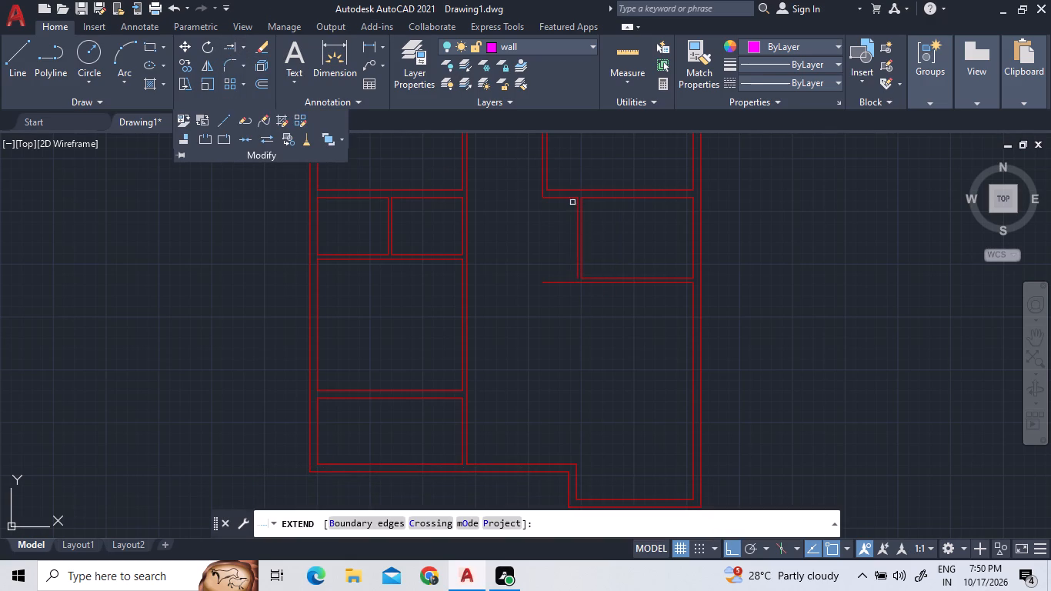
double_click(576, 254)
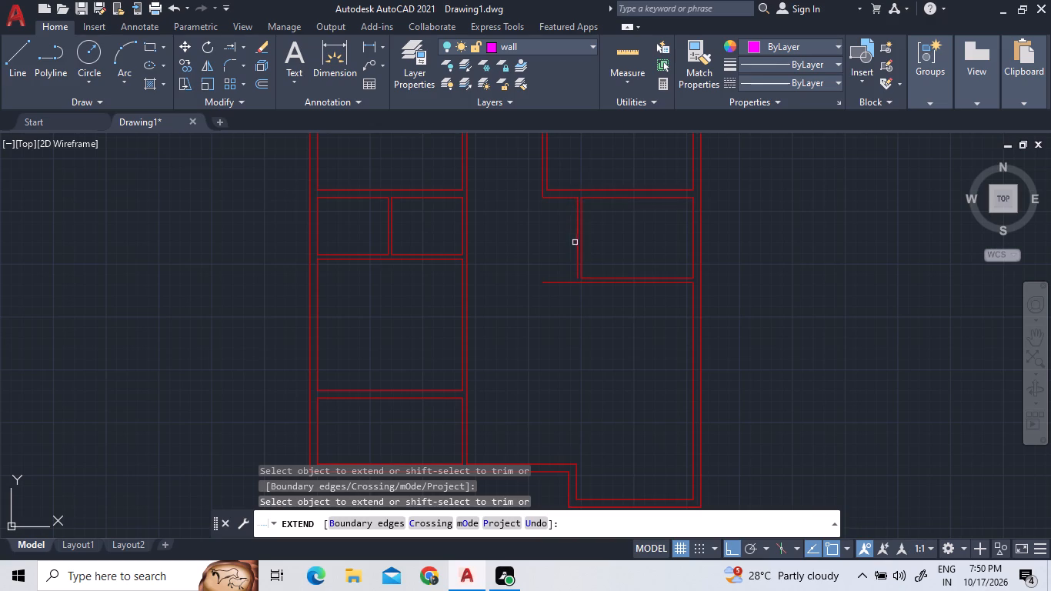
left_click(579, 239)
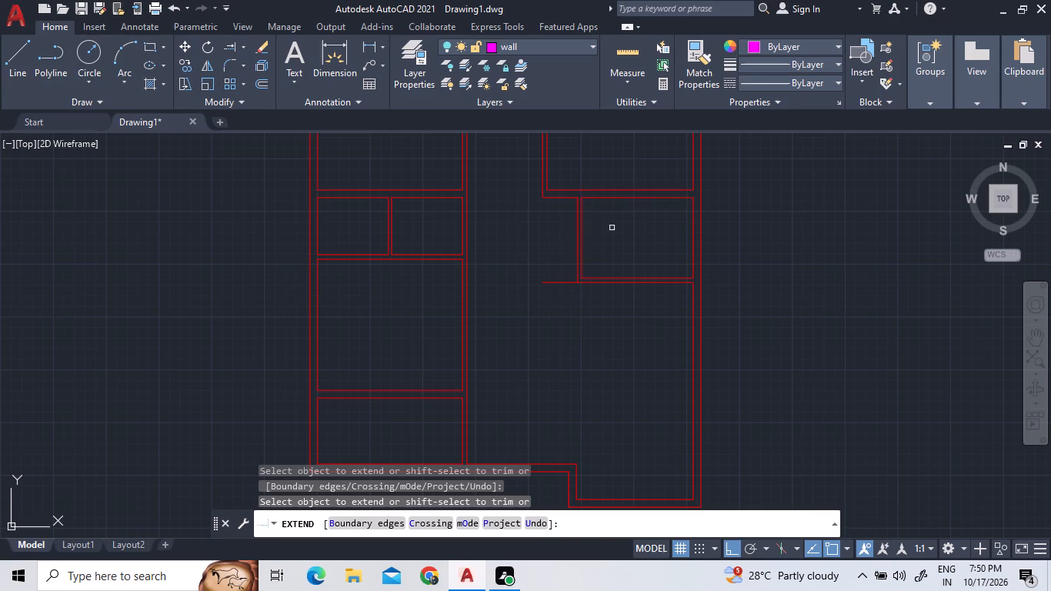
right_click(626, 236)
left_click(644, 242)
Offset the lower line of the horizontal 5" wall 6' downward.
scroll(672, 193, "down", 1)
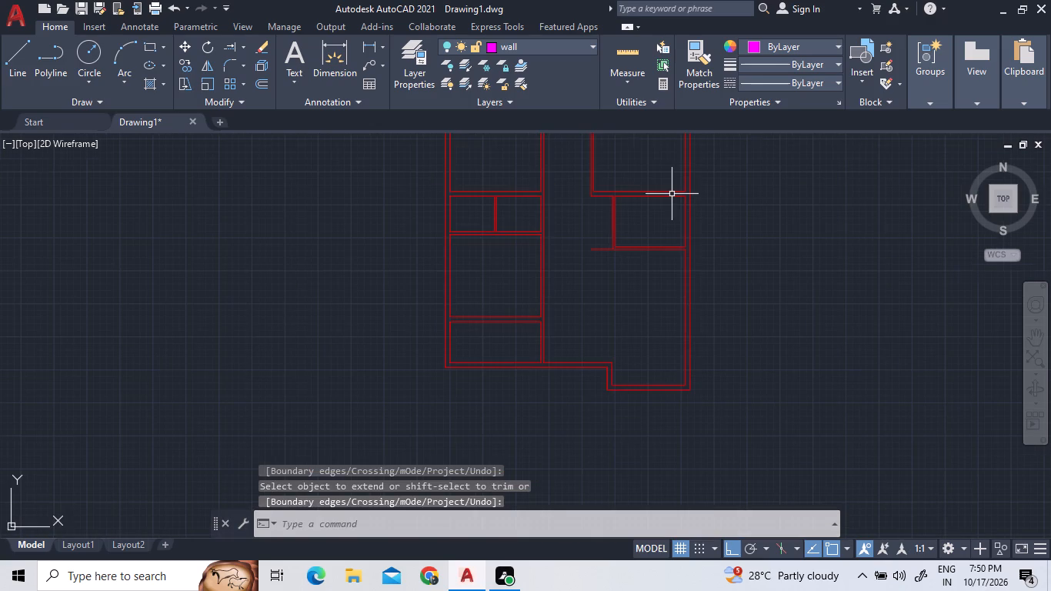
scroll(672, 193, "down", 1)
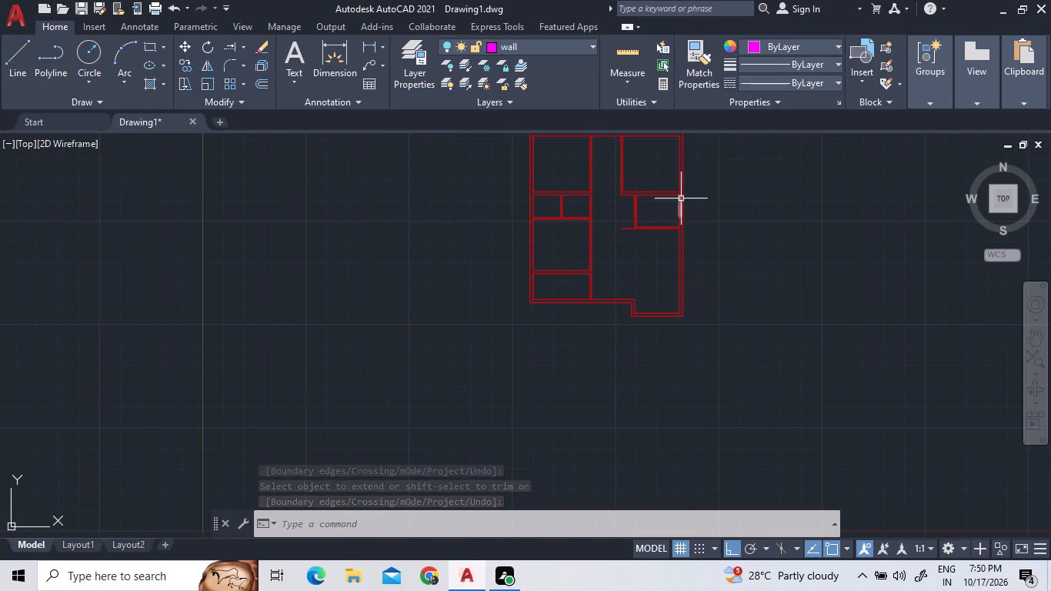
scroll(671, 242, "up", 2)
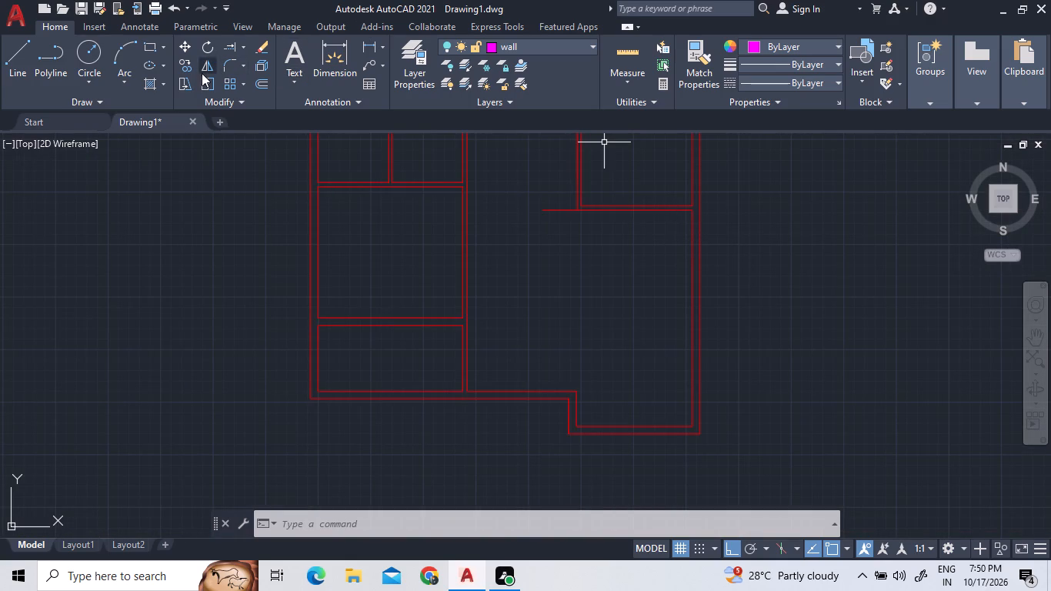
left_click(265, 82)
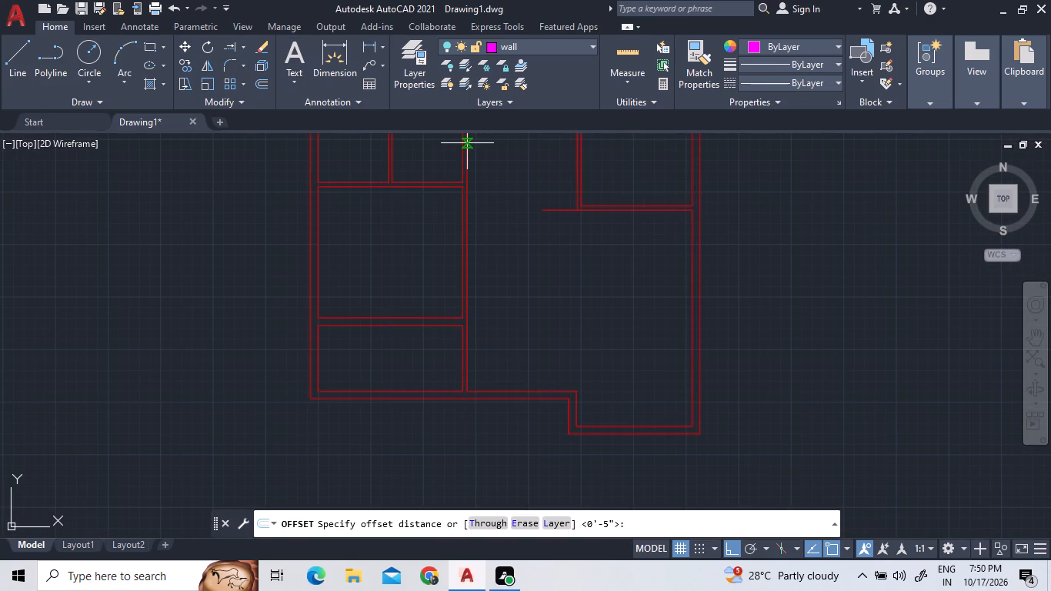
key("6")
key("apostrophe")
key("Return")
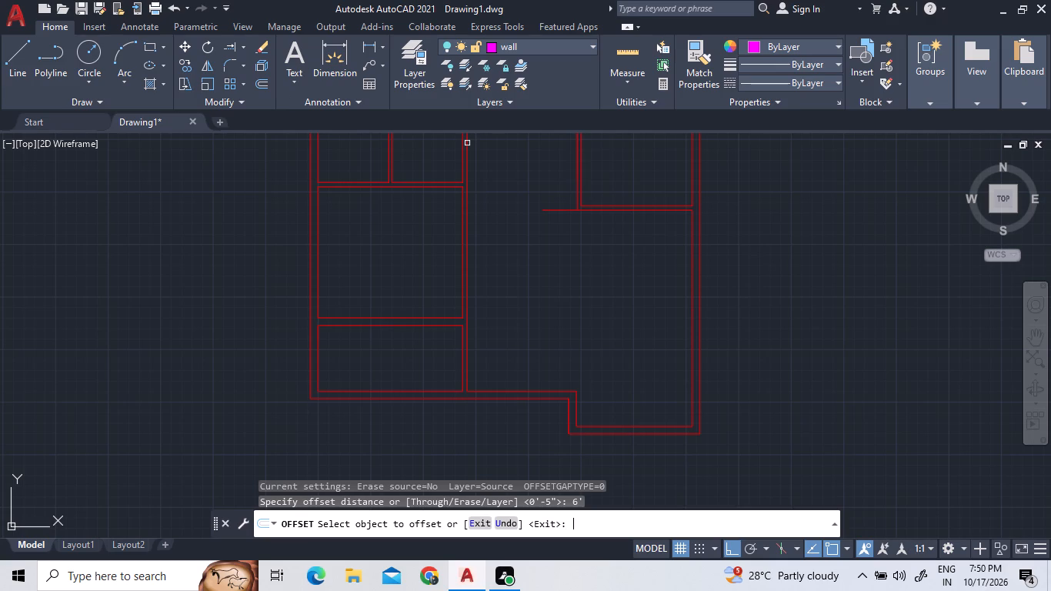
left_click(649, 210)
left_click(649, 256)
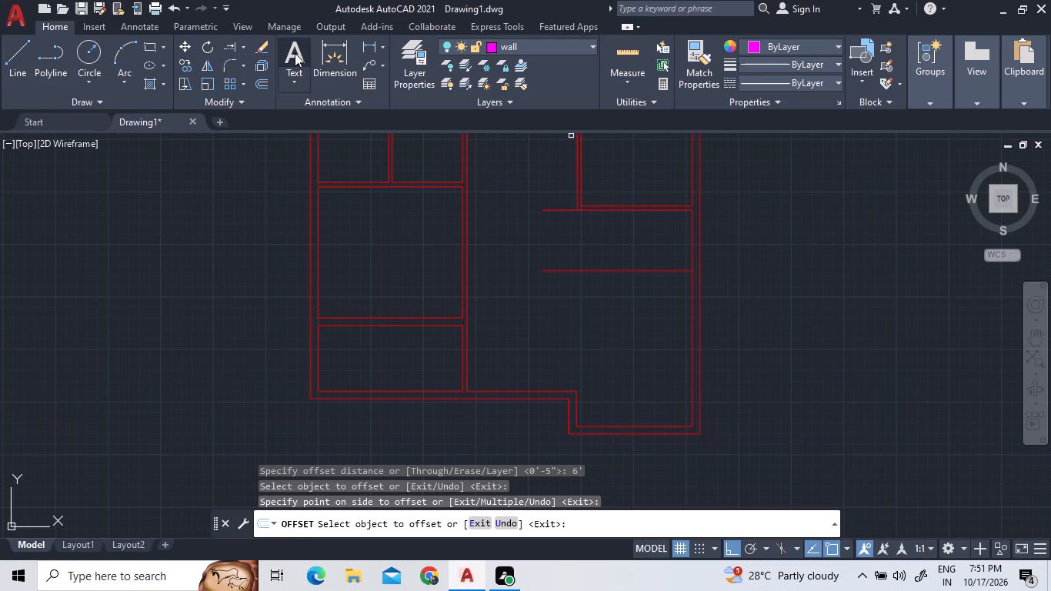
Extend both lines of the vertical partition down to the new horizontal line.
left_click(232, 46)
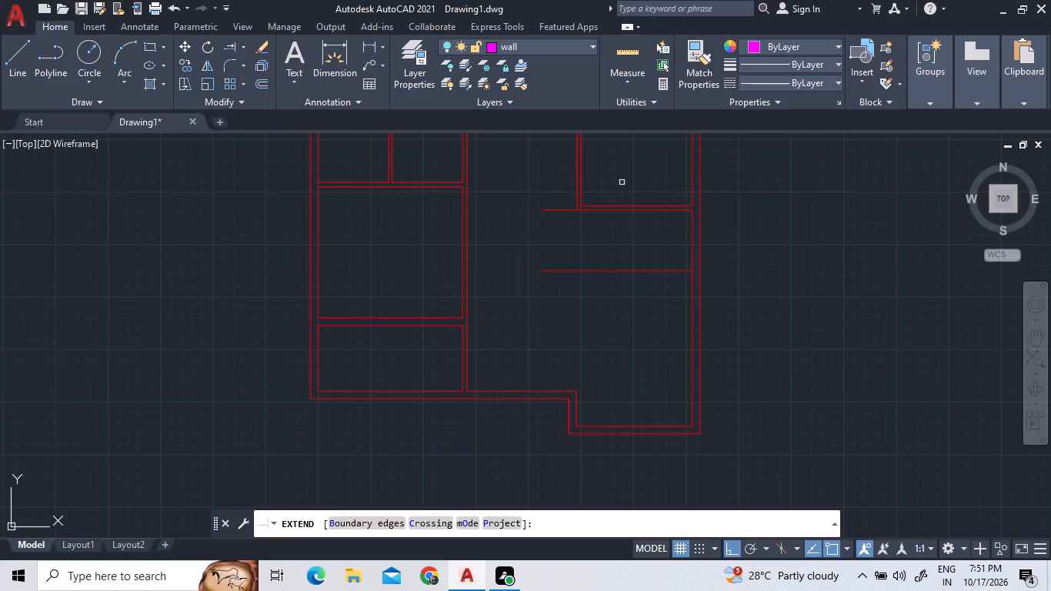
triple_click(624, 183)
left_click(550, 176)
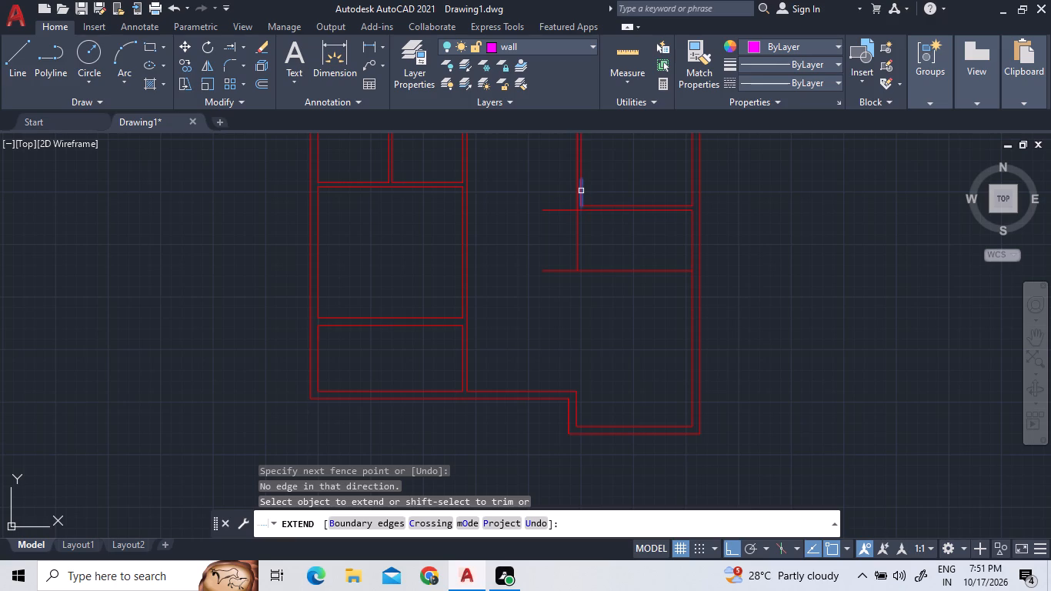
double_click(581, 191)
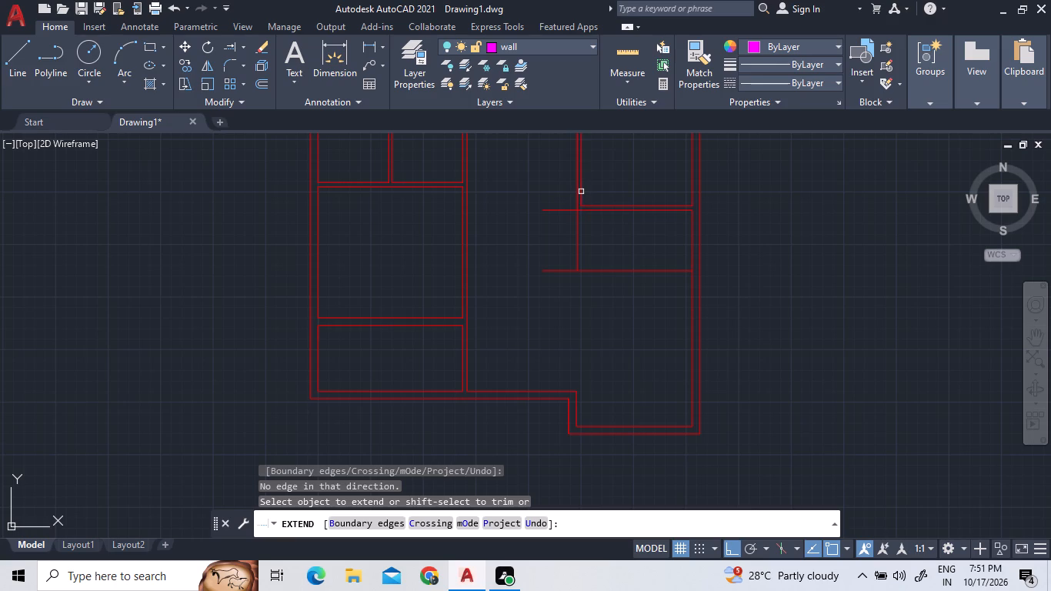
double_click(583, 199)
double_click(582, 202)
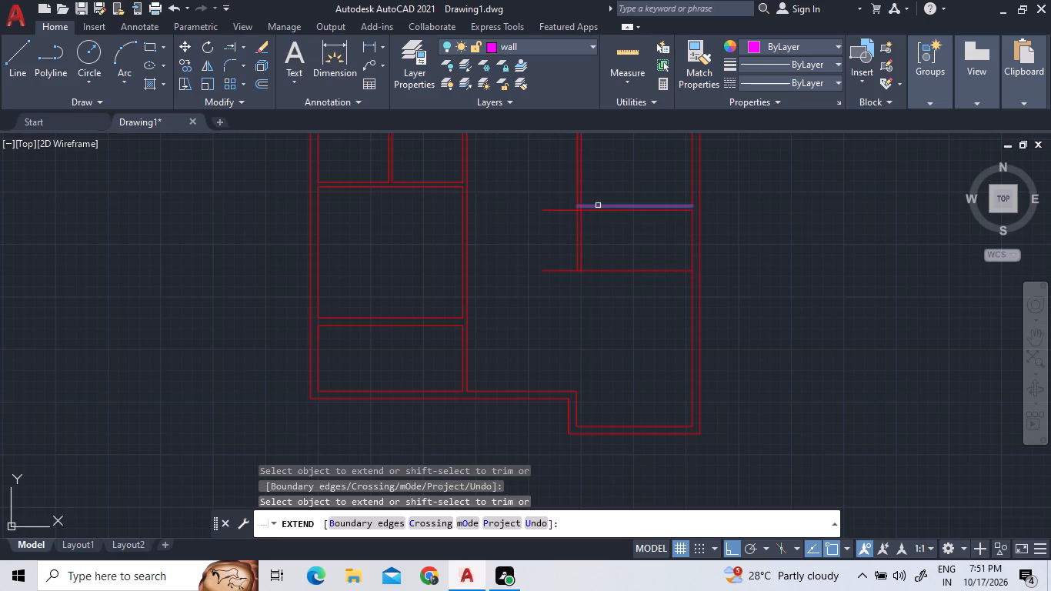
Trim the ends of the two horizontal lines that overhang past the right-side partition's left line.
left_click(243, 48)
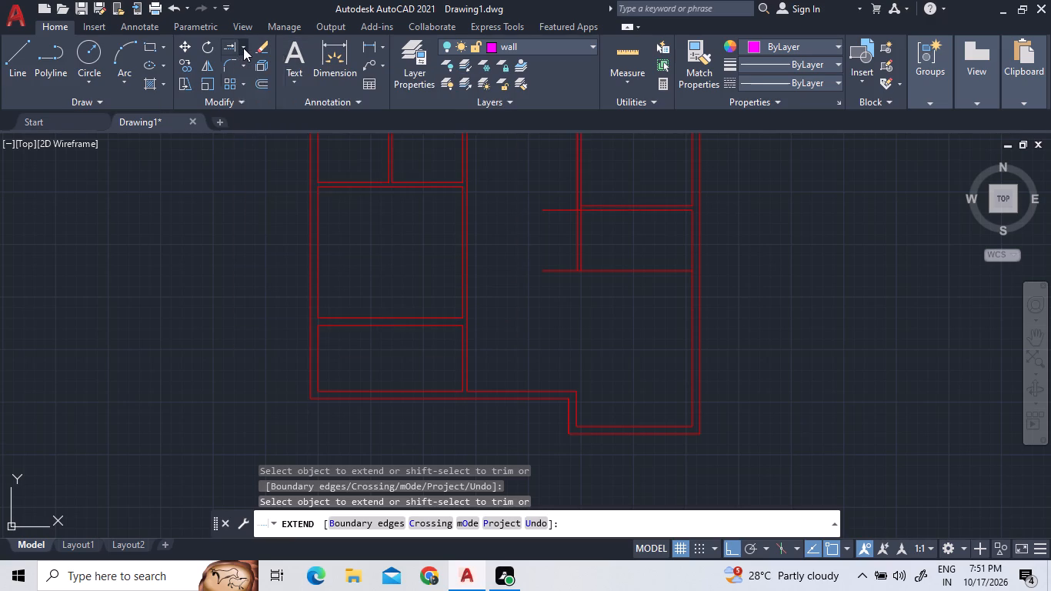
left_click(255, 73)
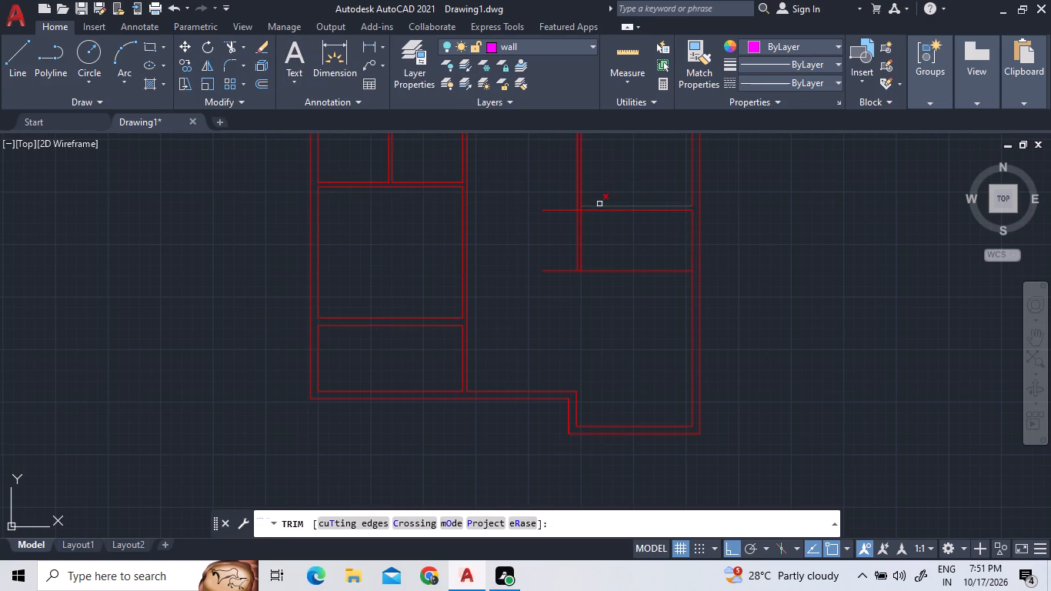
double_click(561, 208)
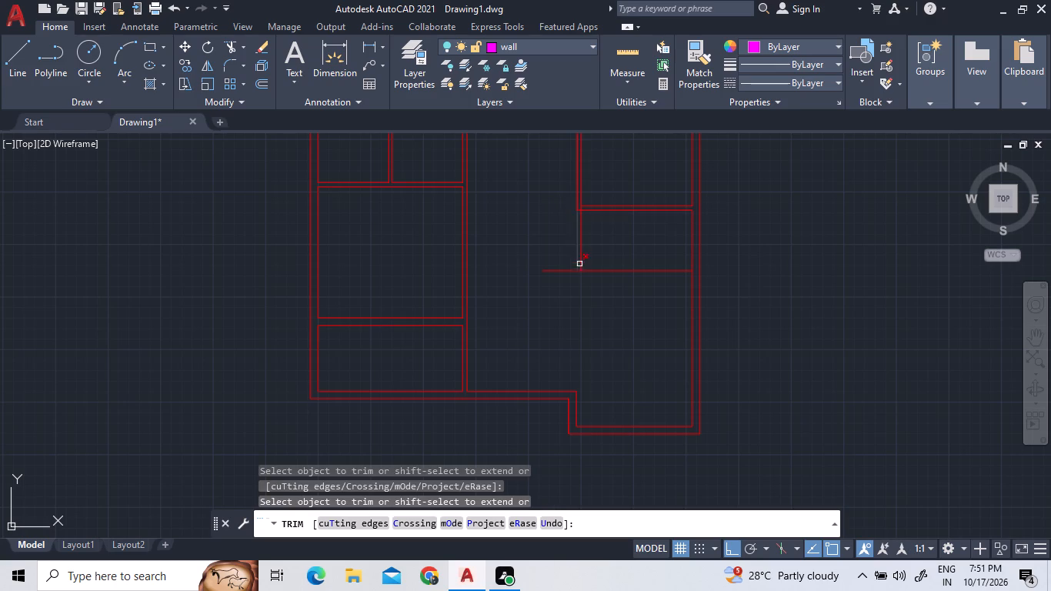
left_click(562, 269)
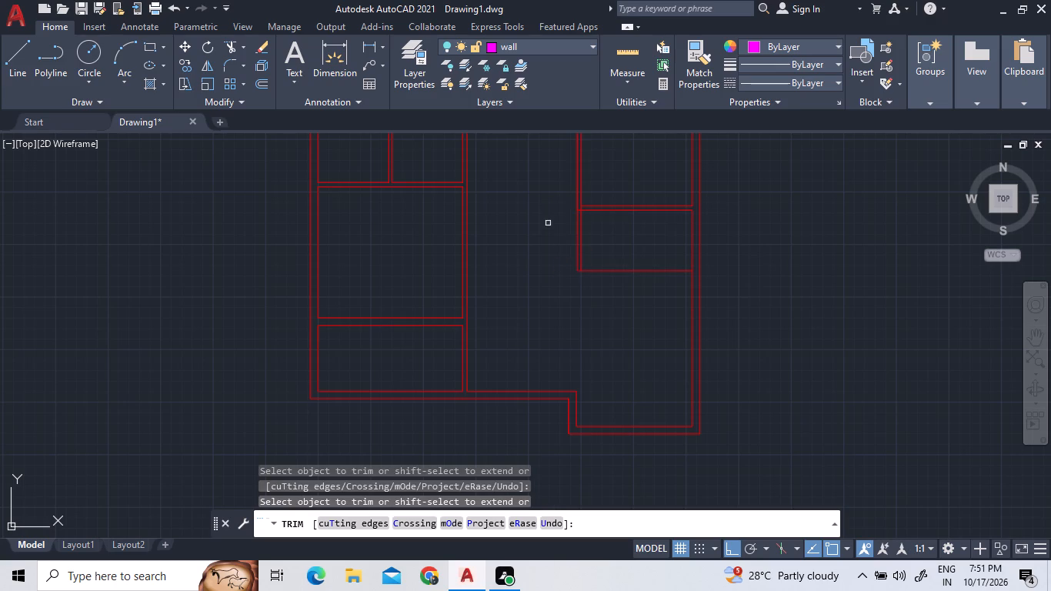
Offset the lowest horizontal line of the small right-side room 5" downward to form its bottom wall.
left_click(261, 82)
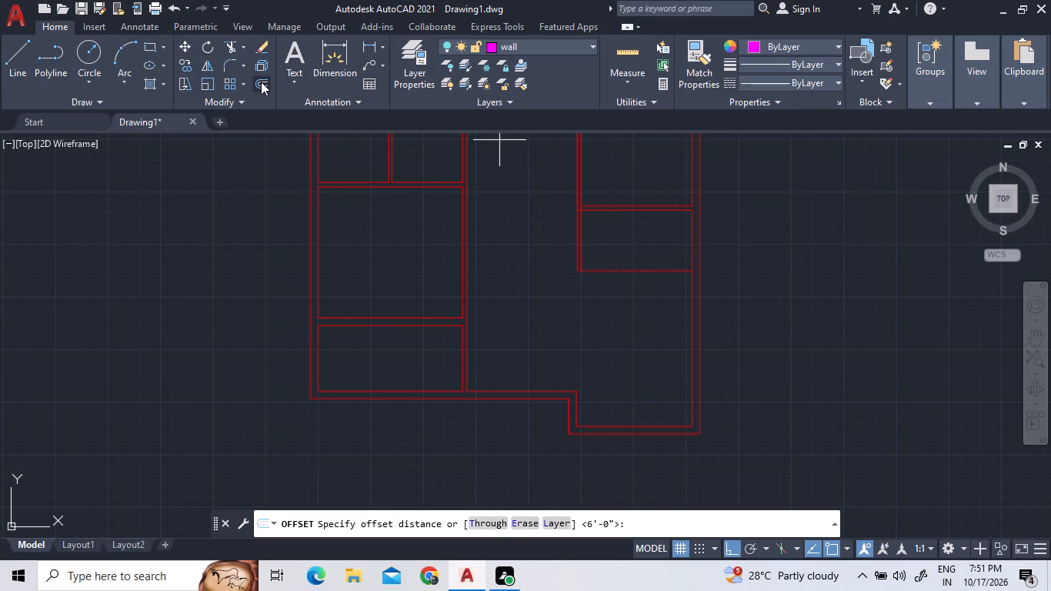
type("5\"")
key("Return")
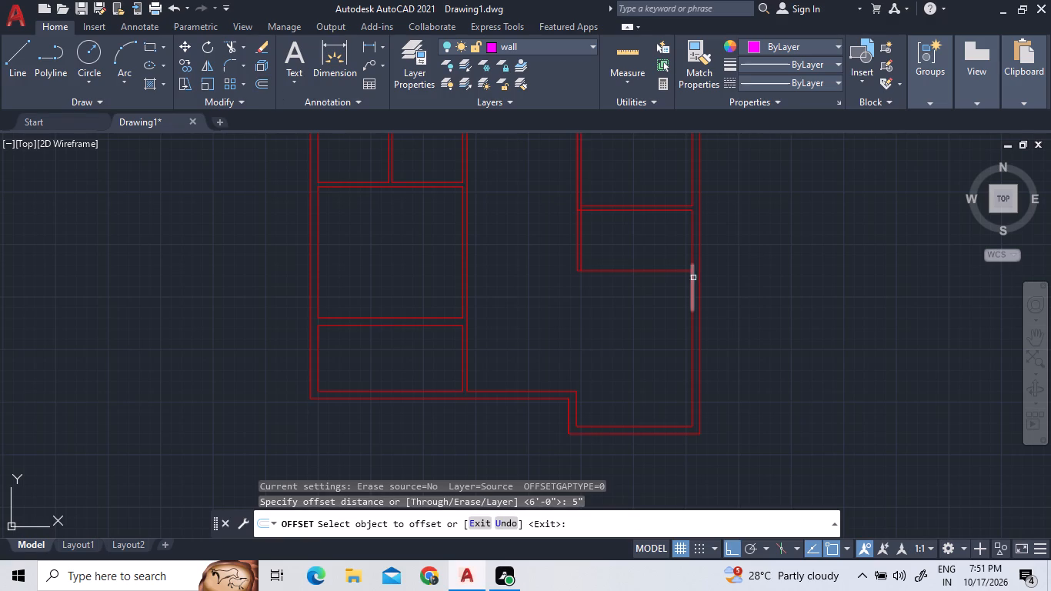
double_click(645, 269)
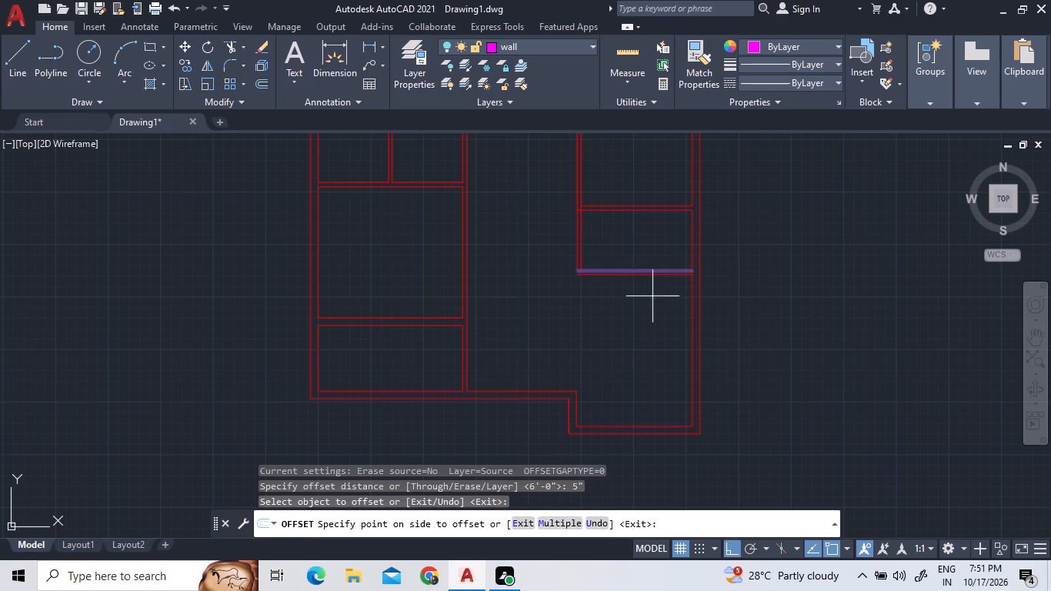
left_click(652, 301)
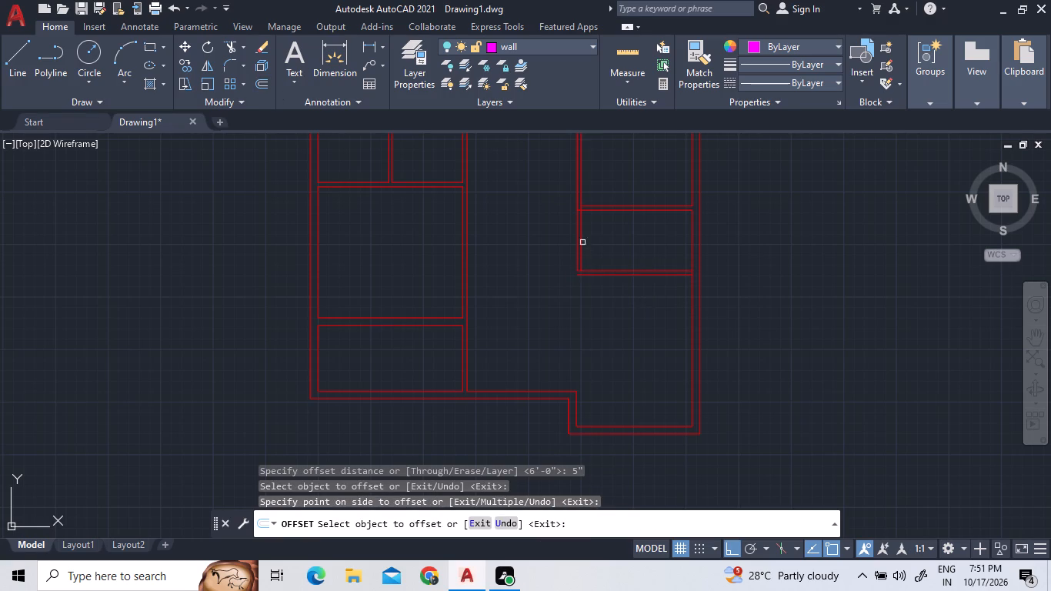
Extend the vertical partition's left line down to the lower line of the new 5" bottom wall.
left_click(243, 47)
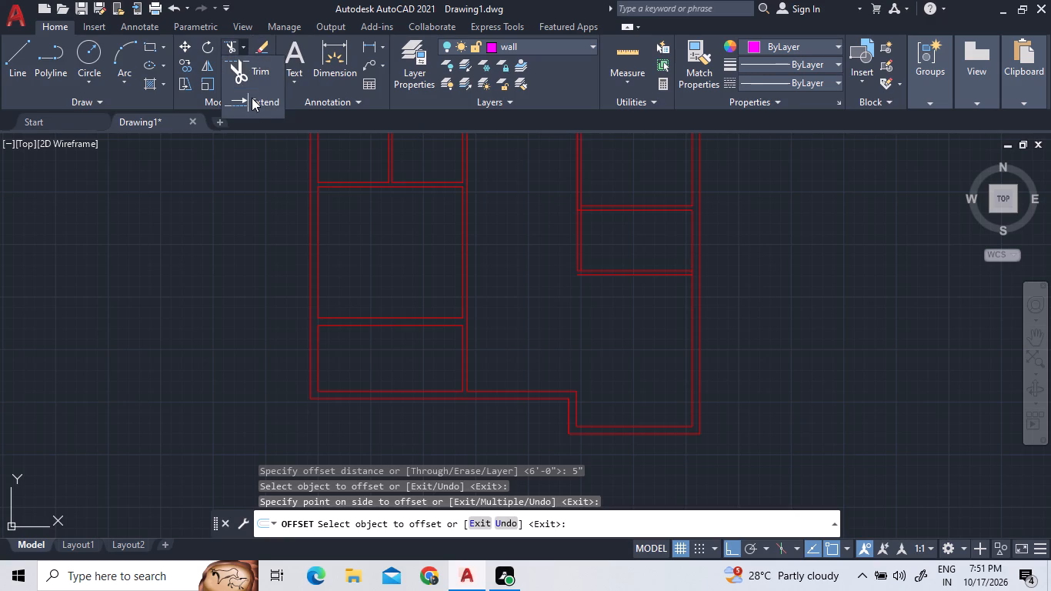
left_click(252, 98)
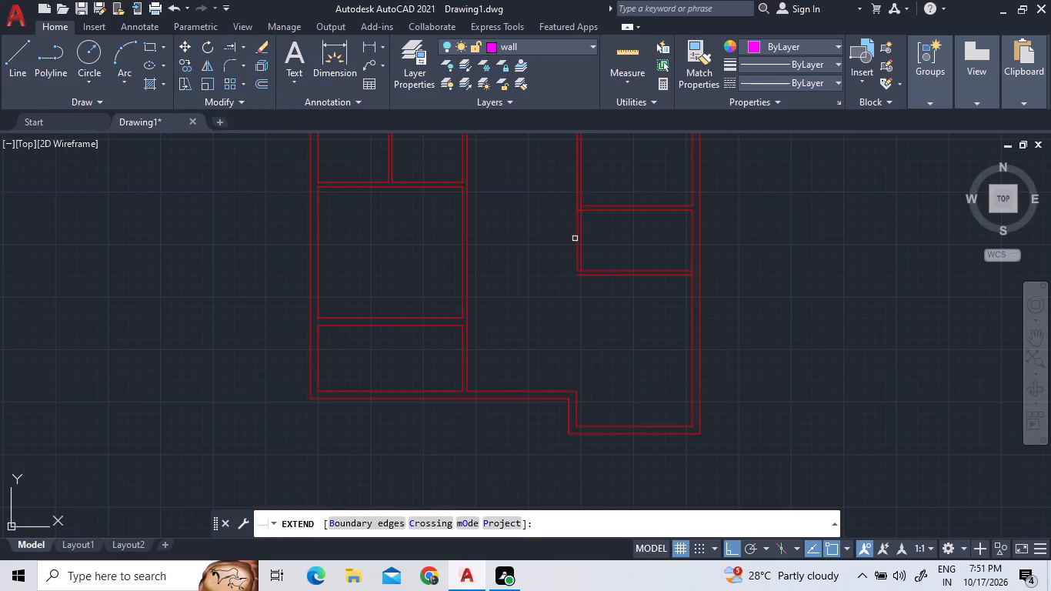
left_click(576, 246)
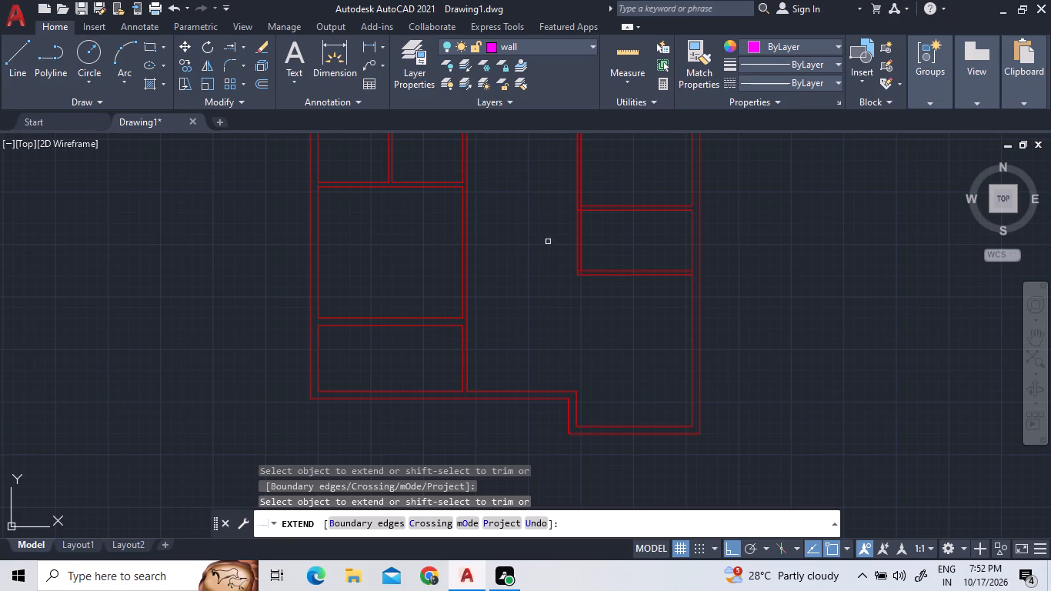
Measure the inside width and height of the lower small right-side room with Quick Measure.
scroll(595, 269, "down", 2)
scroll(592, 293, "up", 2)
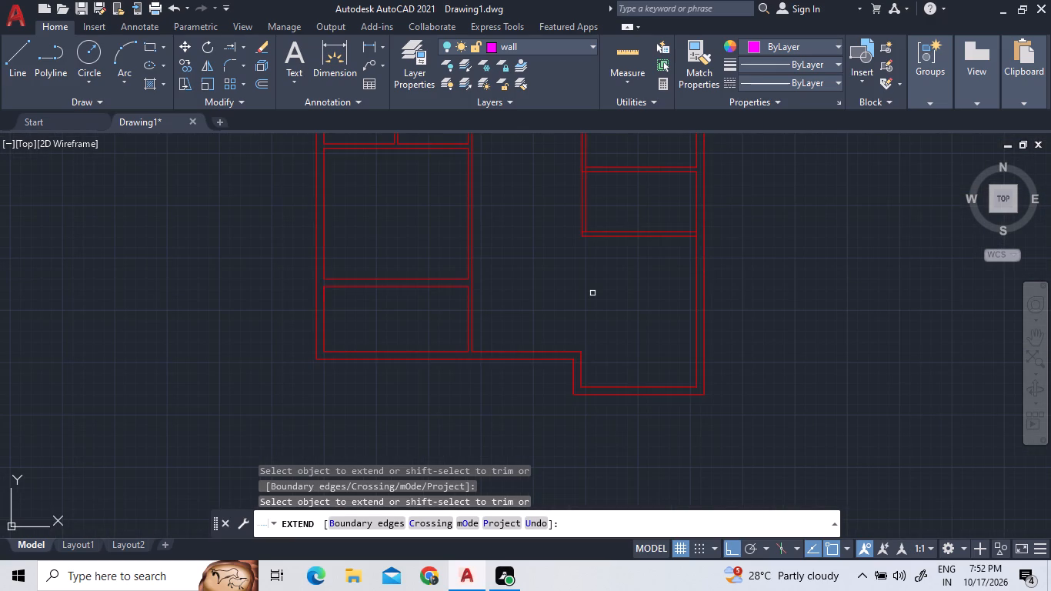
scroll(605, 309, "down", 3)
scroll(584, 259, "up", 3)
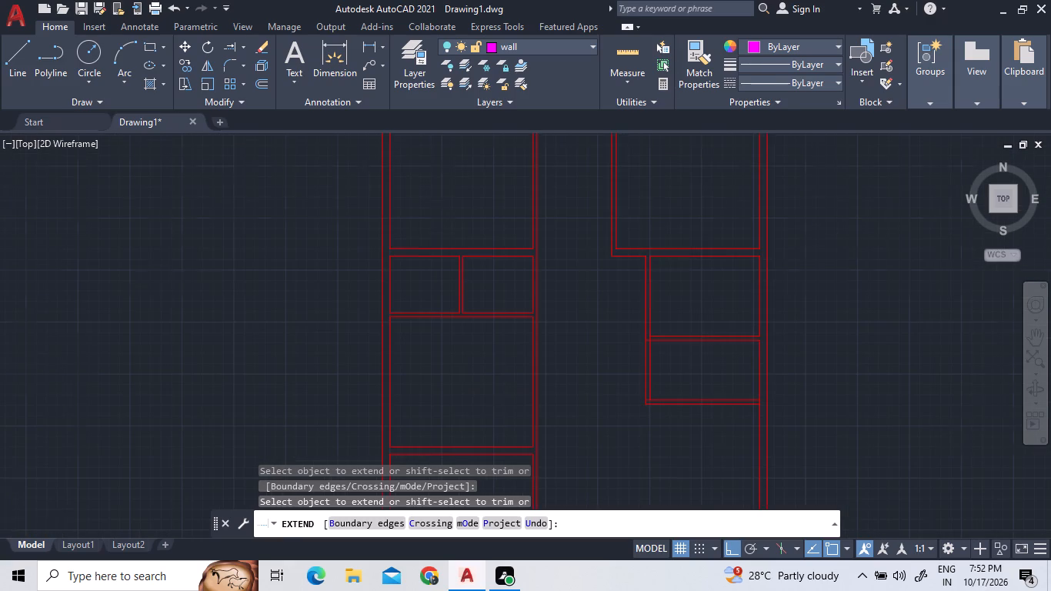
double_click(607, 46)
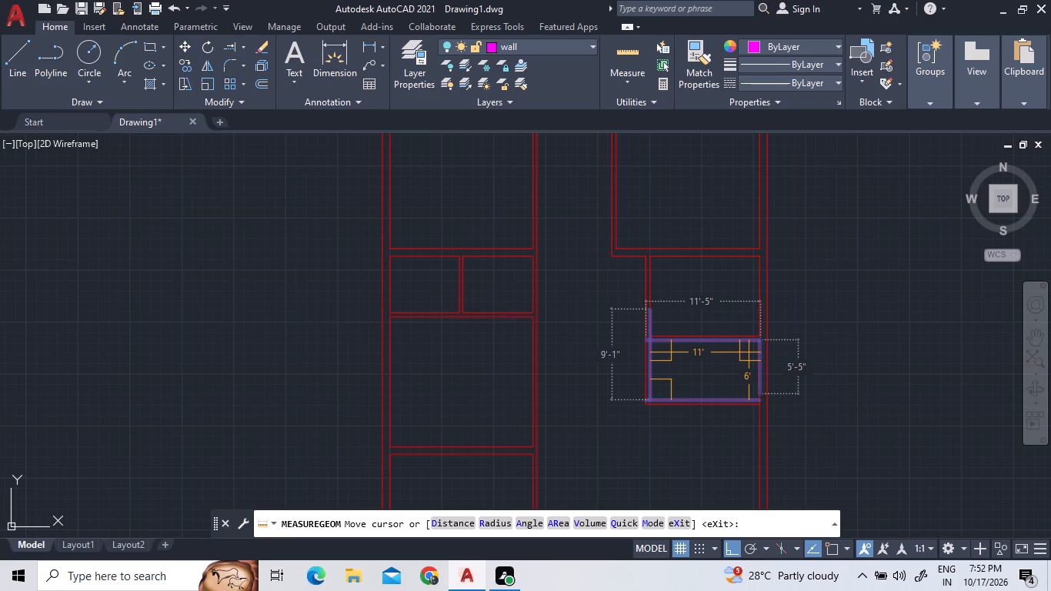
key("grave")
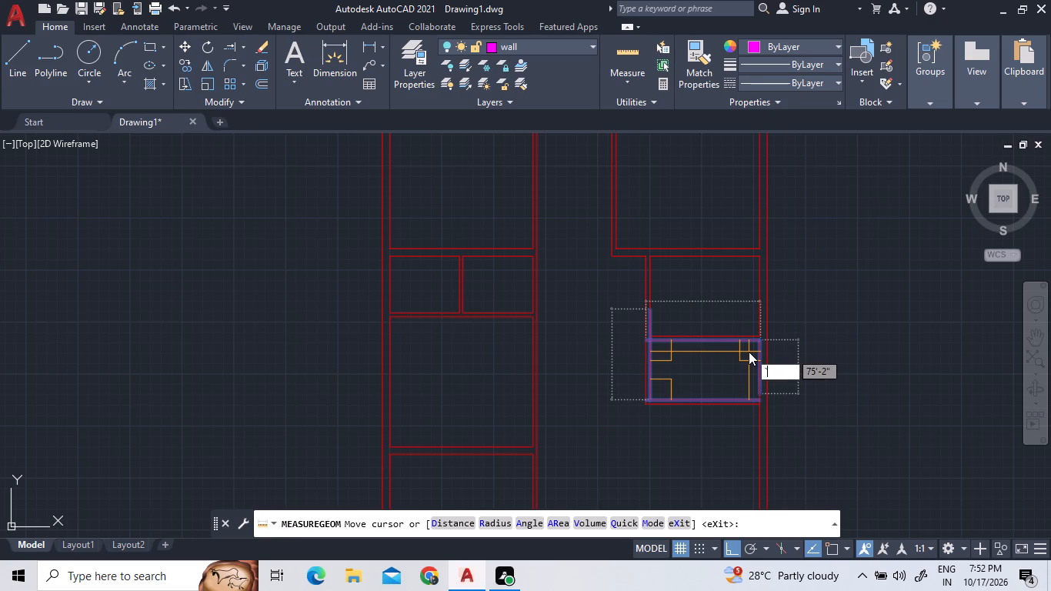
key("Escape")
left_click(714, 372)
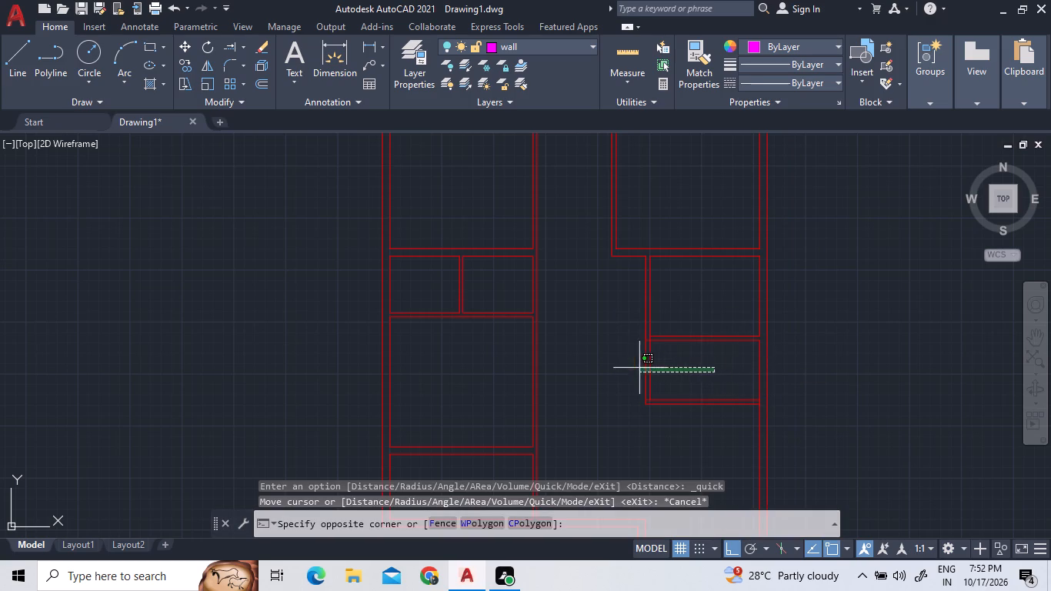
left_click(670, 358)
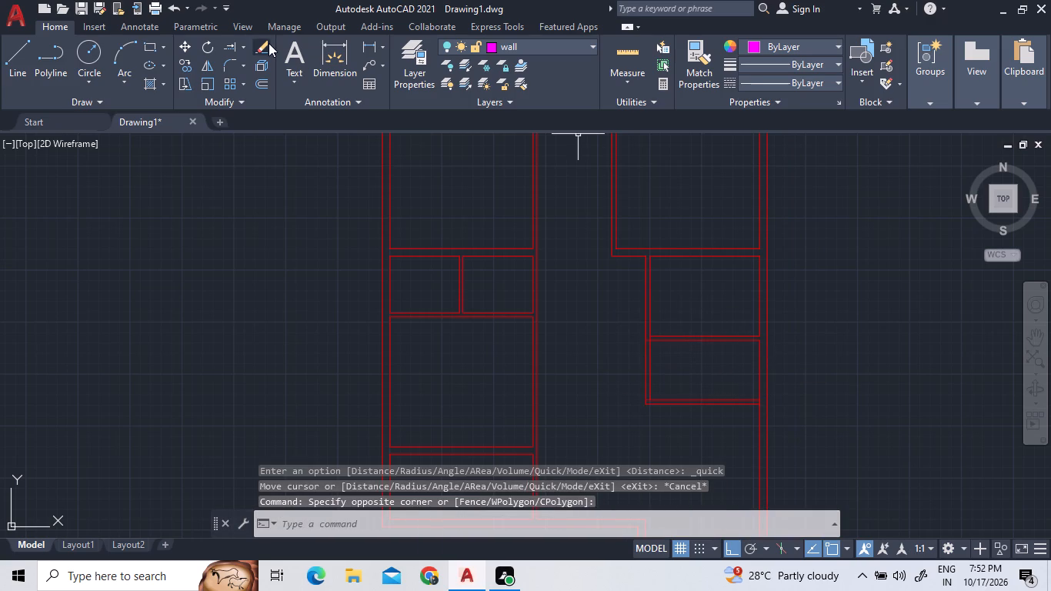
Trim the overlapping line pieces where the partition meets the middle horizontal wall and at its bottom corner with the new wall.
left_click(243, 46)
double_click(245, 72)
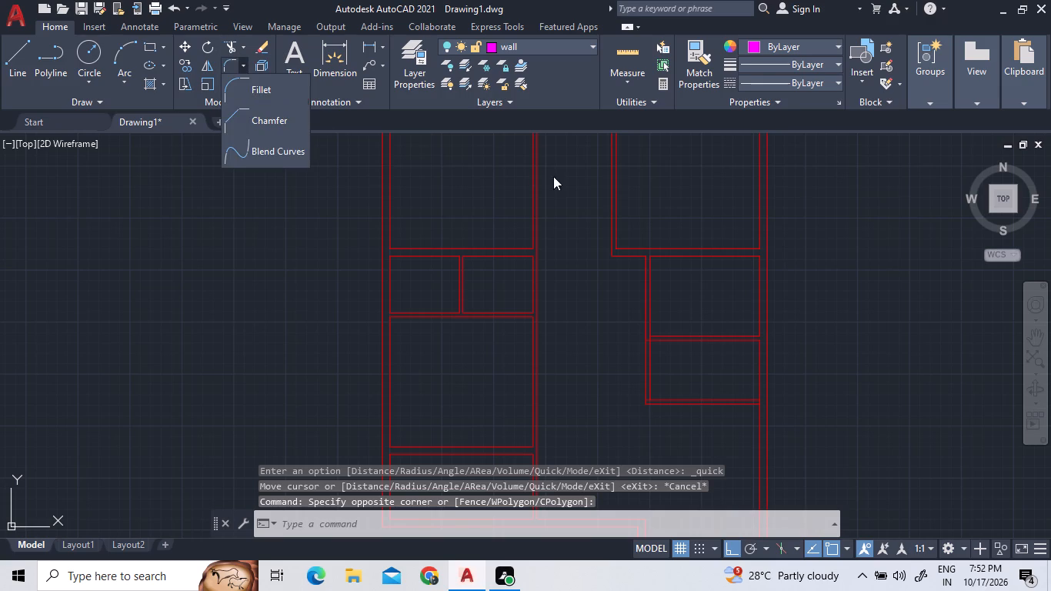
left_click(231, 43)
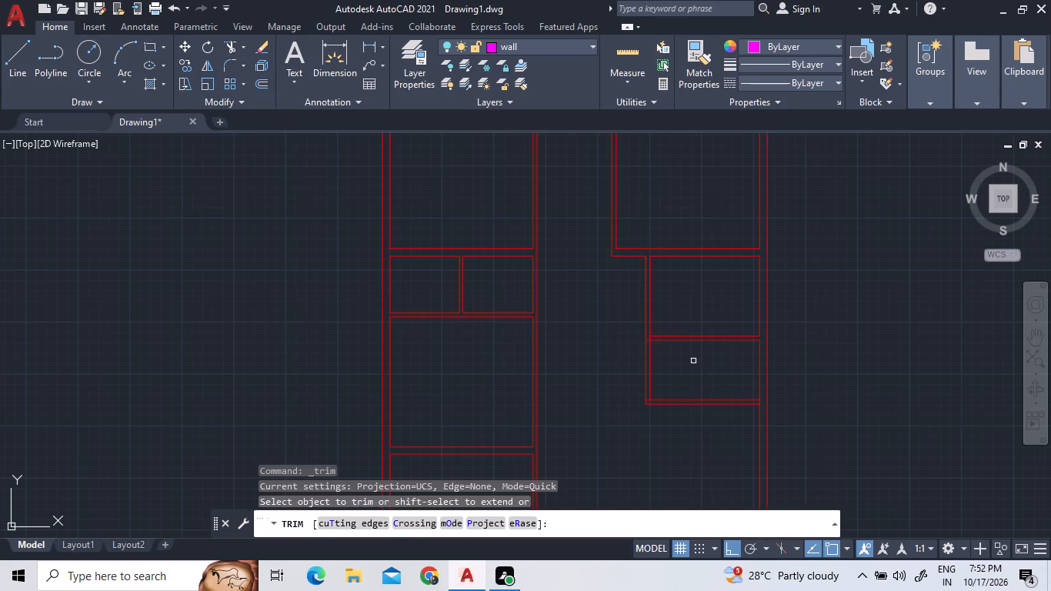
scroll(653, 352, "up", 4)
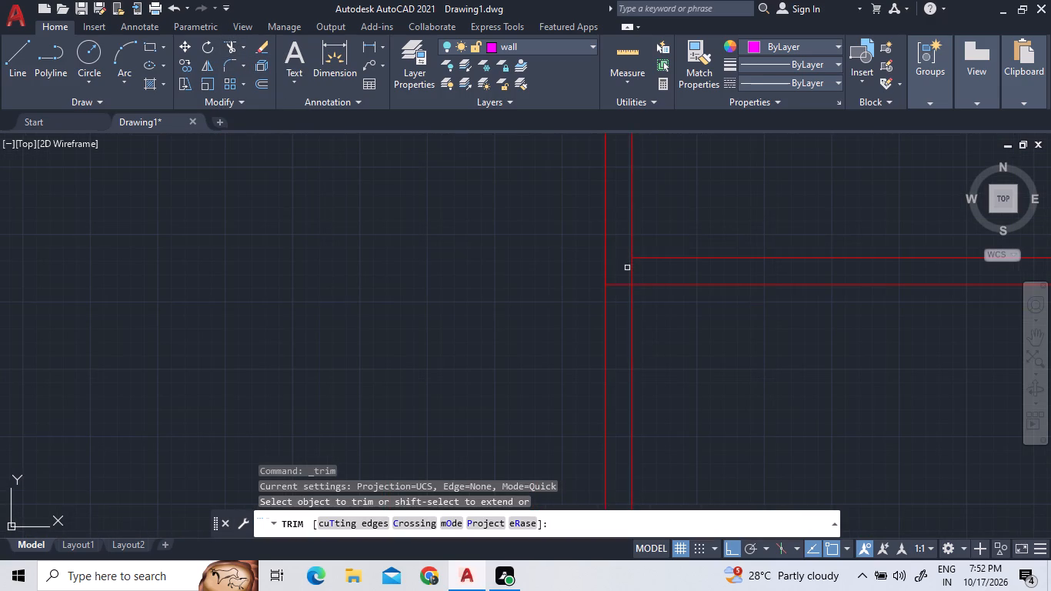
left_click(633, 275)
left_click(610, 285)
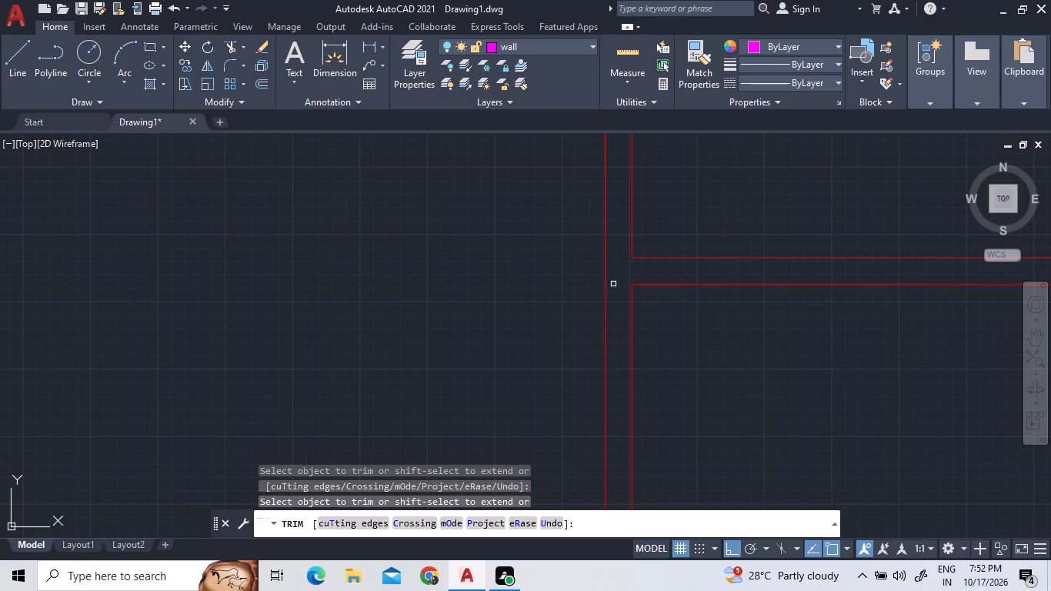
scroll(625, 272, "down", 4)
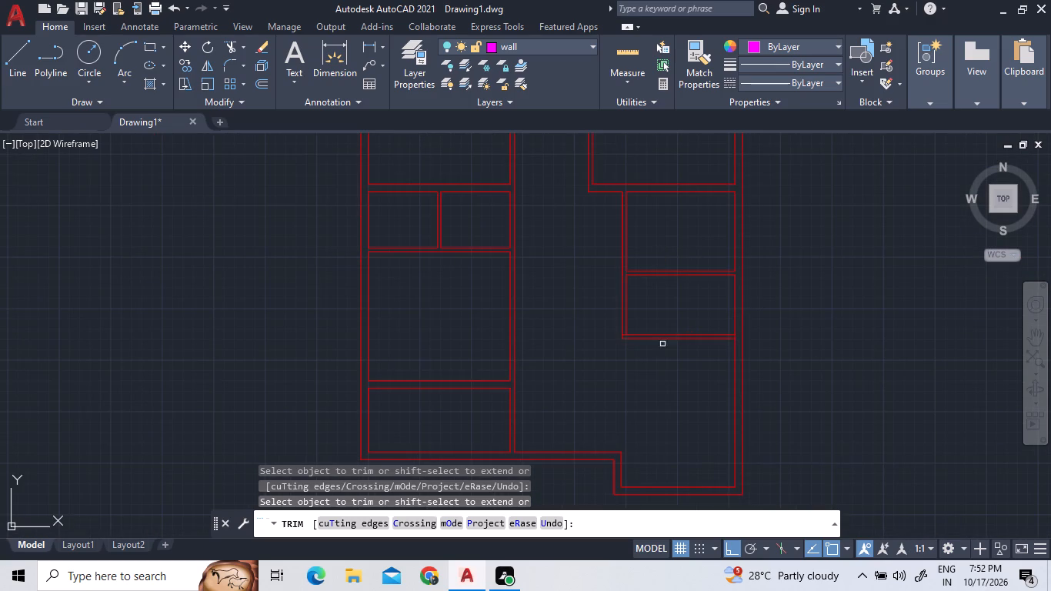
scroll(628, 328, "up", 3)
left_click(611, 373)
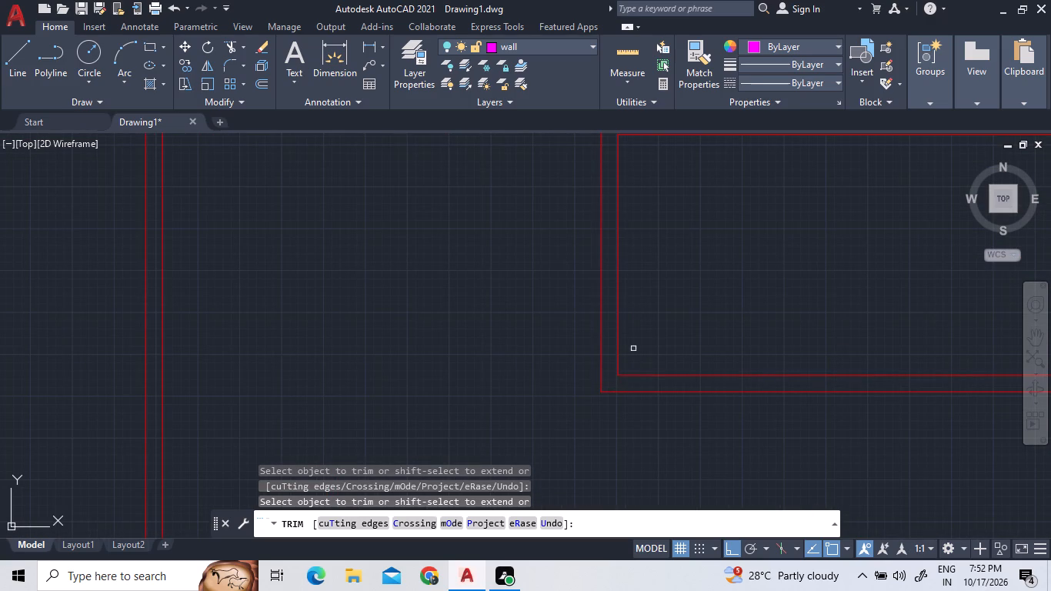
right_click(690, 309)
left_click(724, 319)
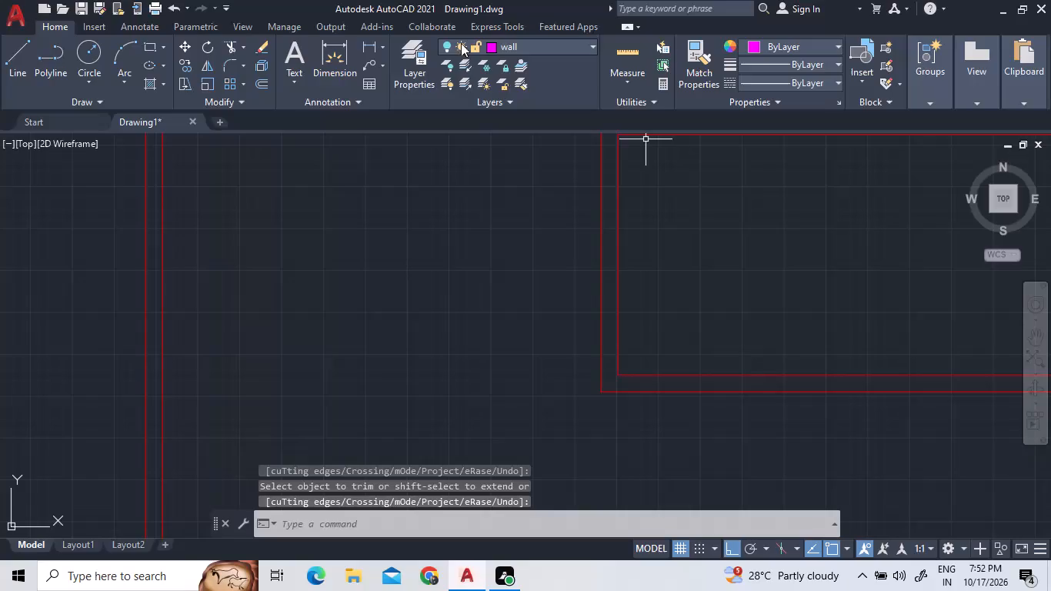
Offset the inner left wall line of the lower small right-side room 5' to the right.
double_click(259, 82)
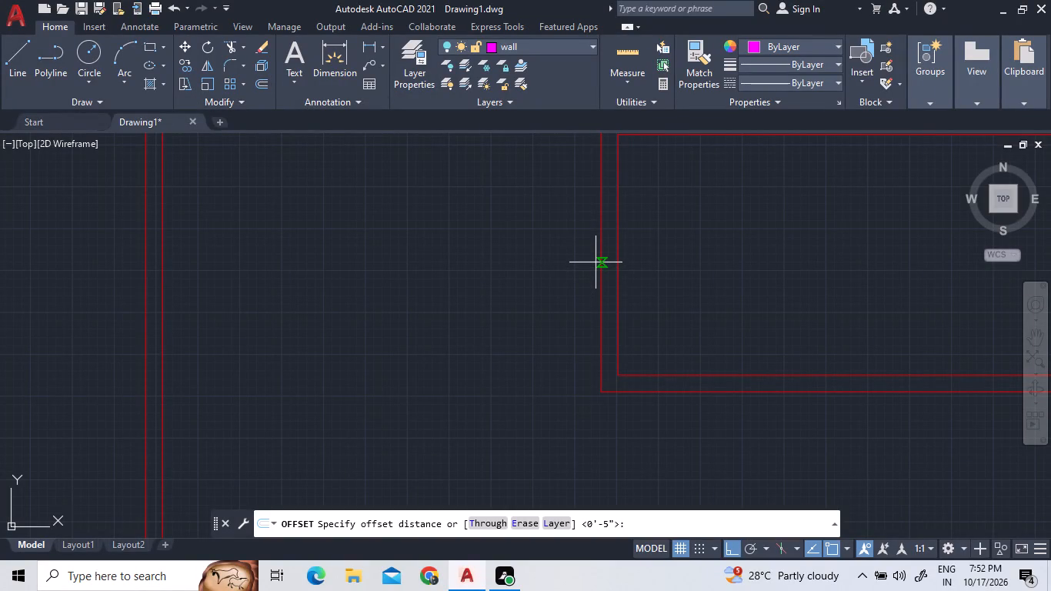
type("5'")
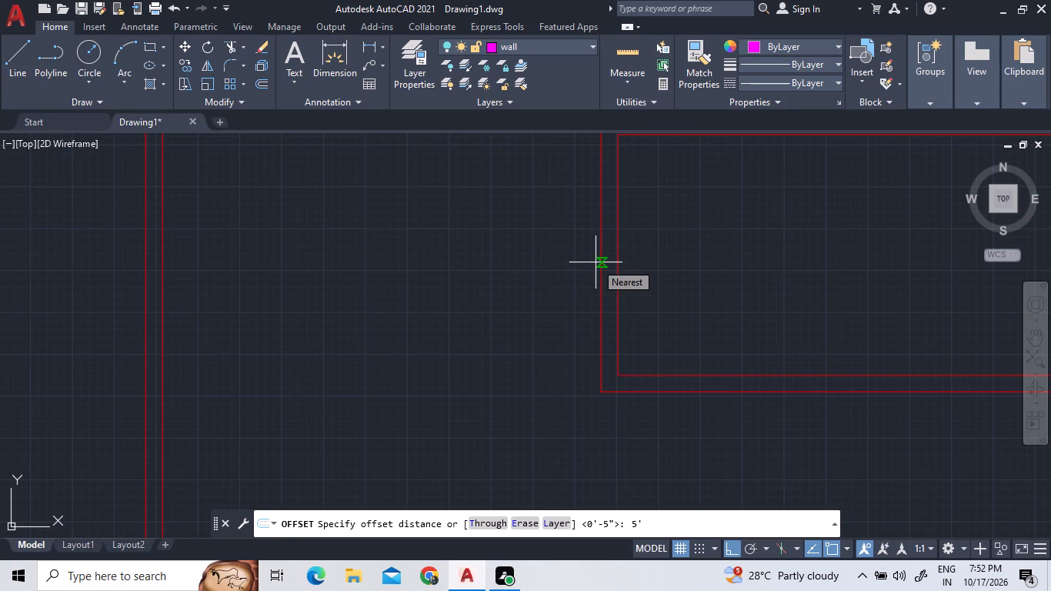
key("Return")
type("jj")
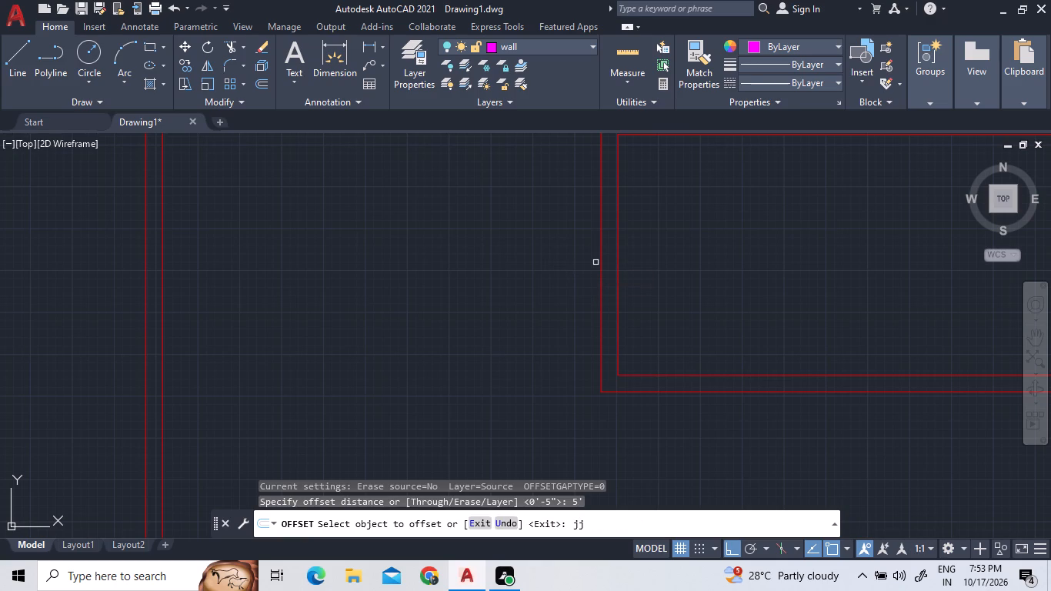
key("BackSpace")
key("BackSpace")
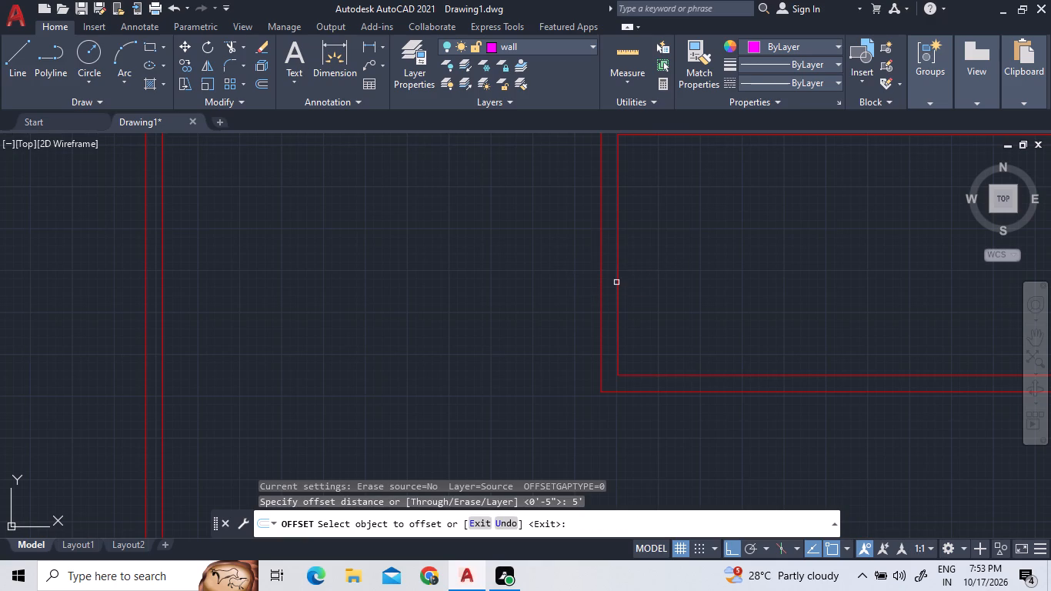
double_click(617, 284)
left_click(695, 286)
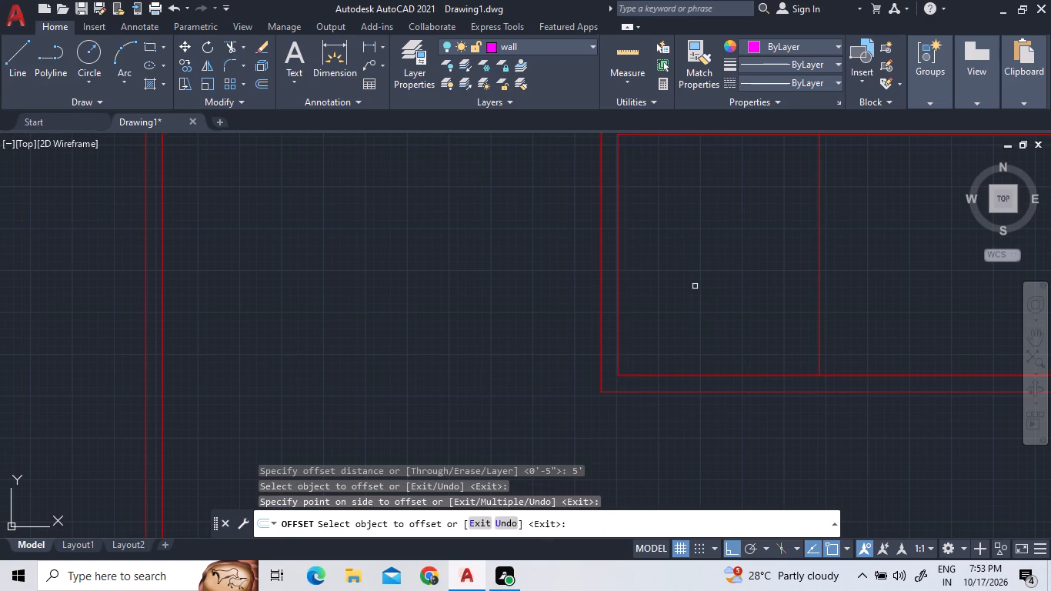
Offset the new vertical line in the lower small right-side room 5" to the left to form a partition wall.
scroll(696, 290, "down", 2)
scroll(759, 237, "up", 1)
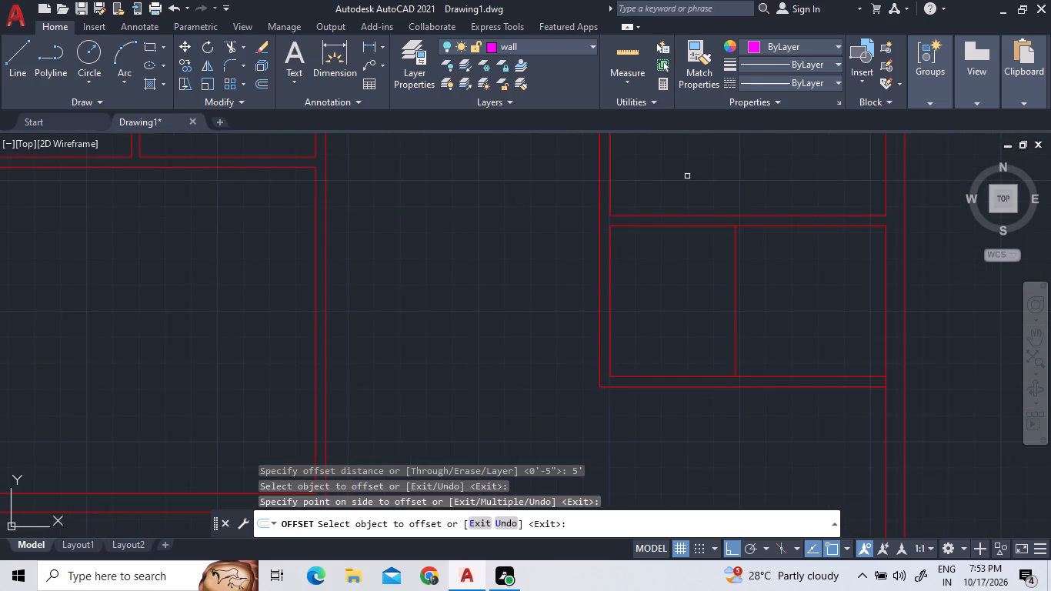
left_click(262, 84)
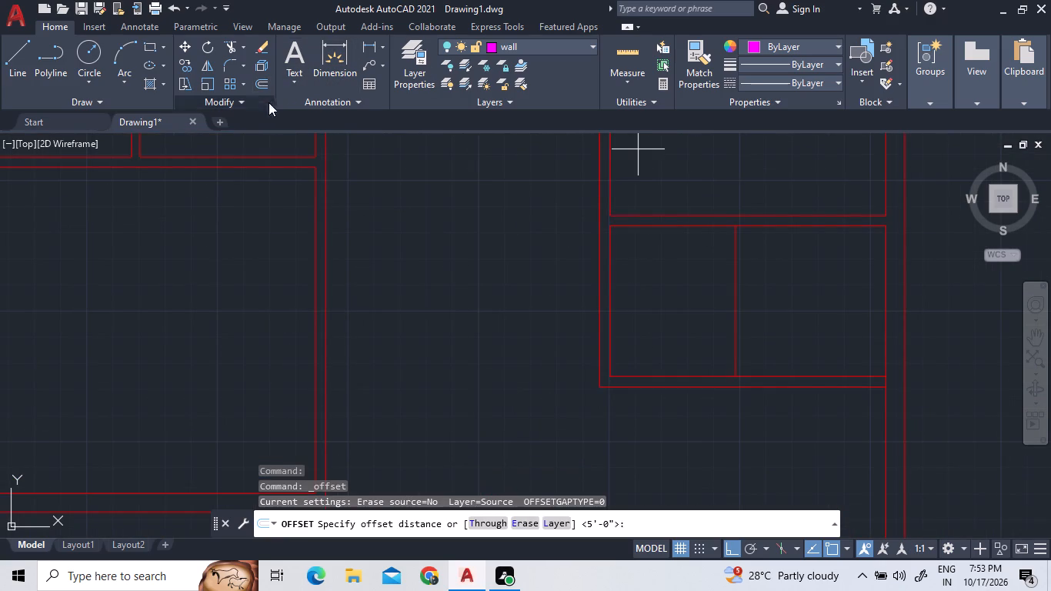
type("5\"")
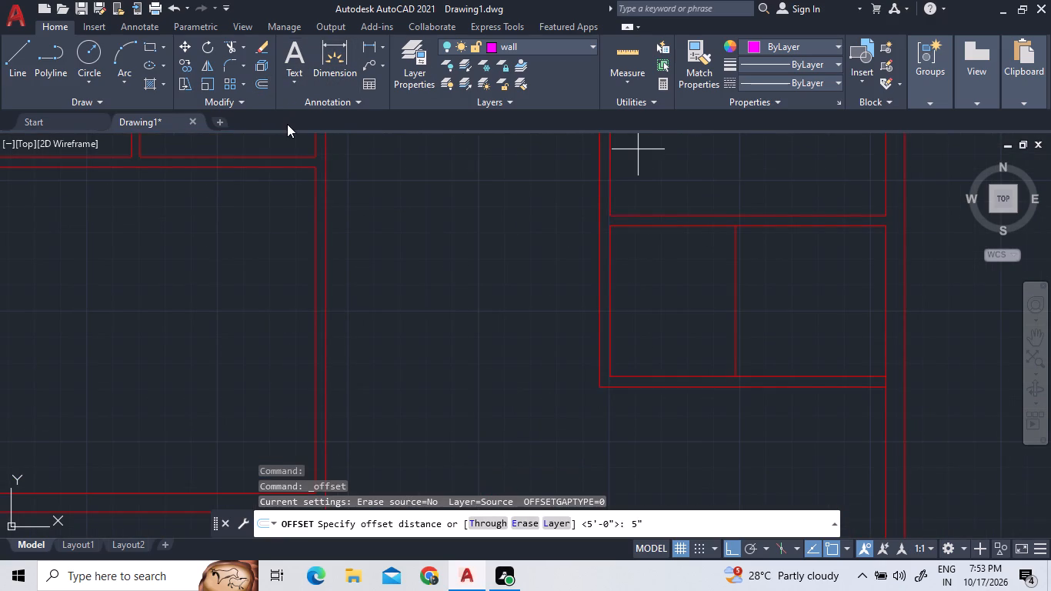
key("Return")
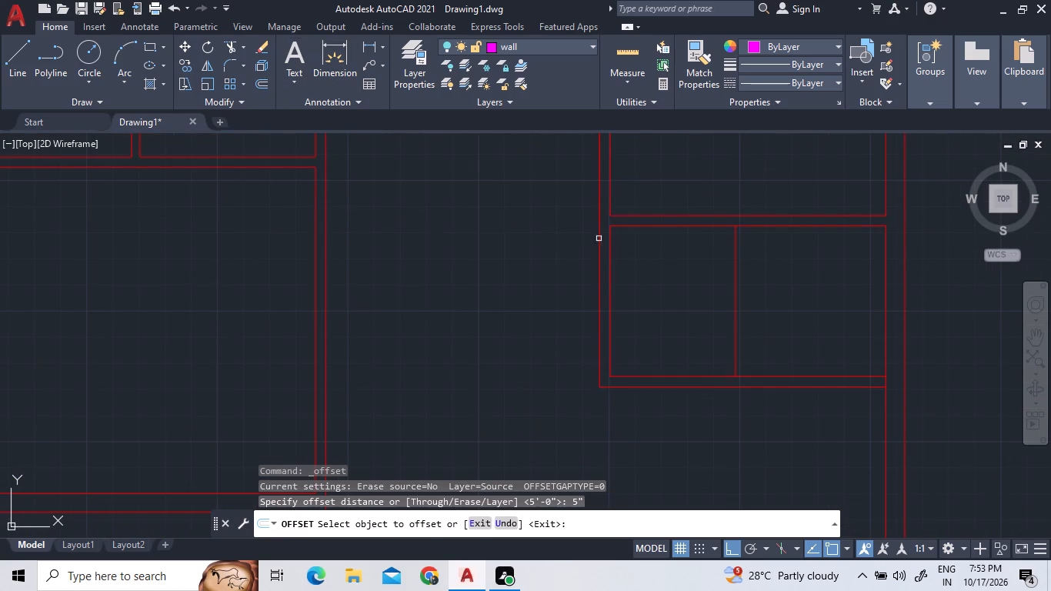
left_click(735, 255)
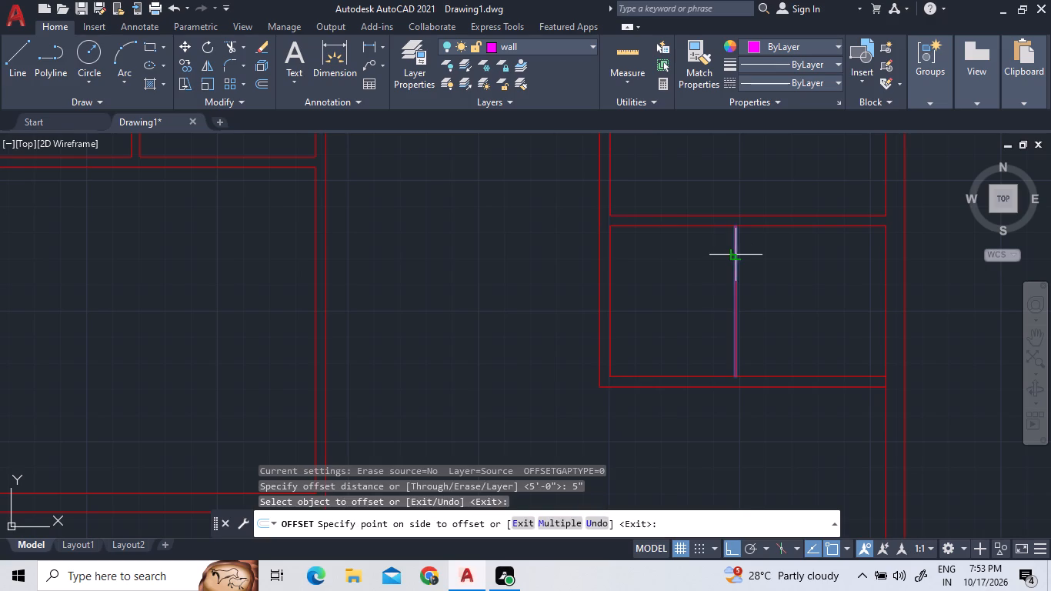
triple_click(718, 256)
key("Escape")
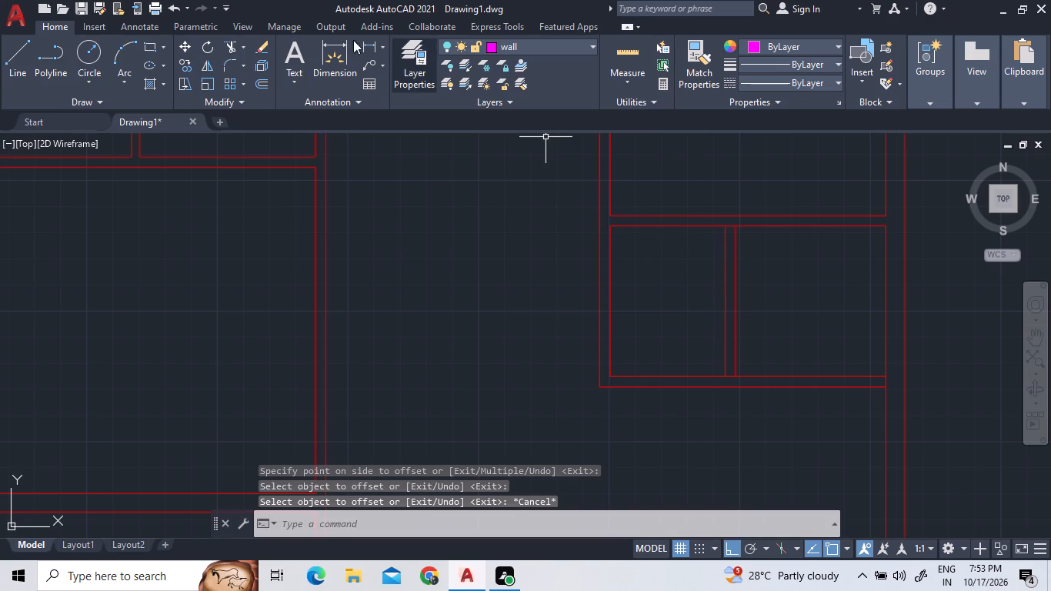
Extend the lower small room's top wall line left to meet the outer line of its left wall.
left_click(239, 43)
triple_click(245, 45)
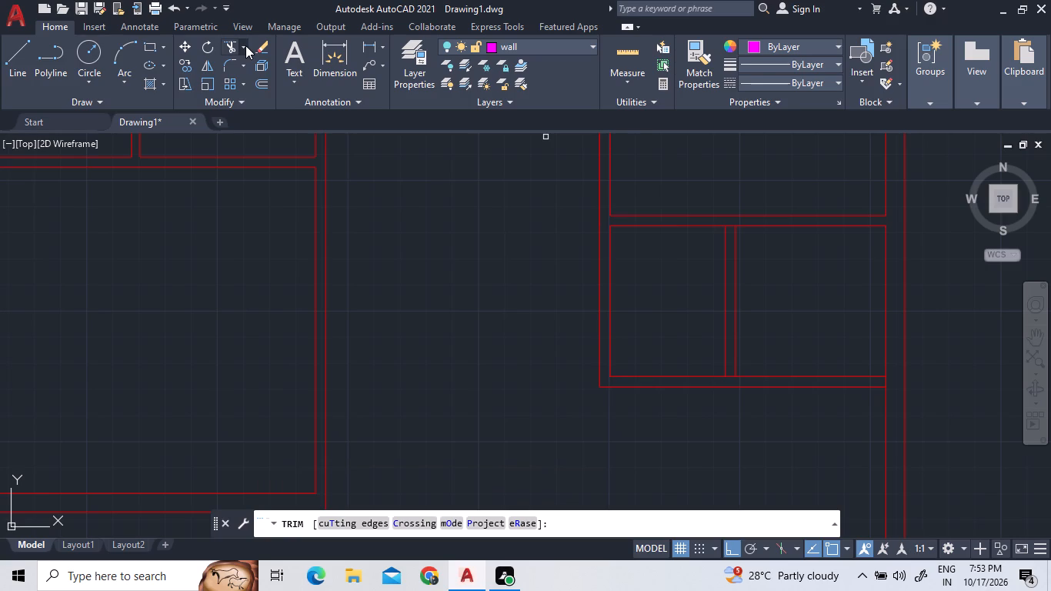
double_click(251, 102)
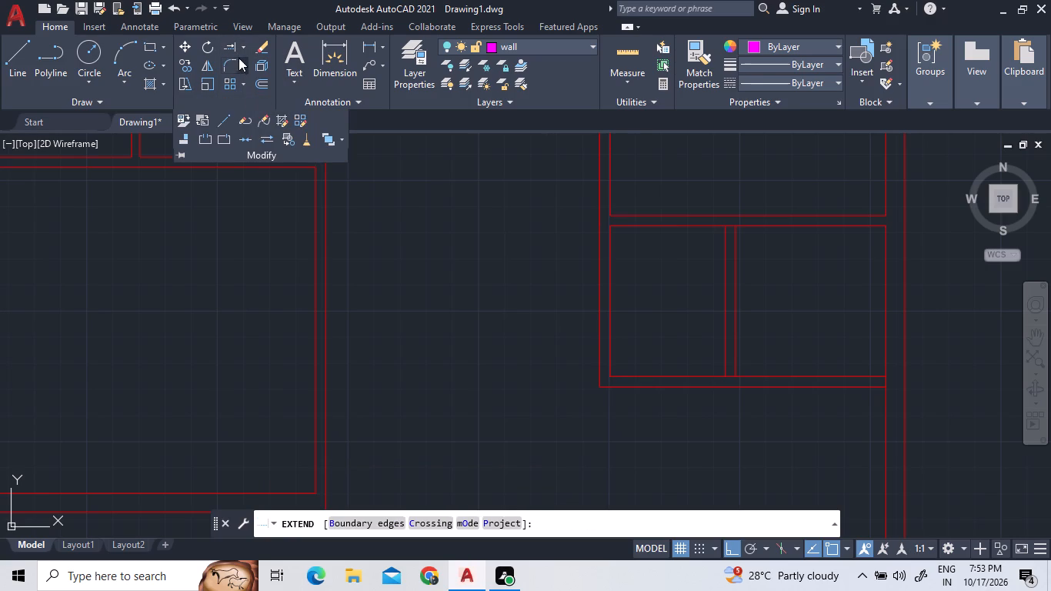
left_click(230, 43)
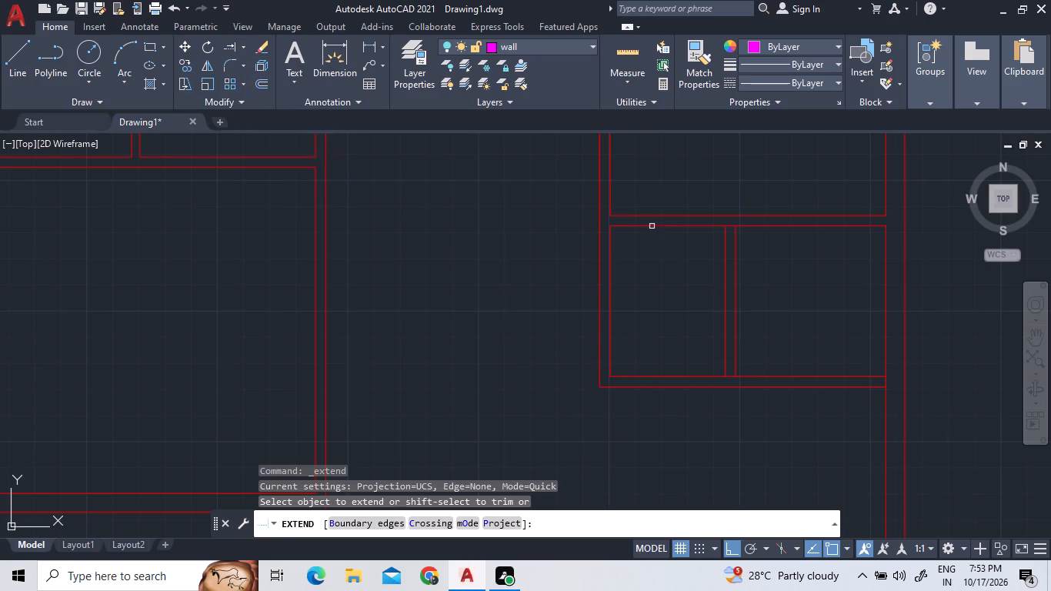
left_click(633, 226)
right_click(624, 267)
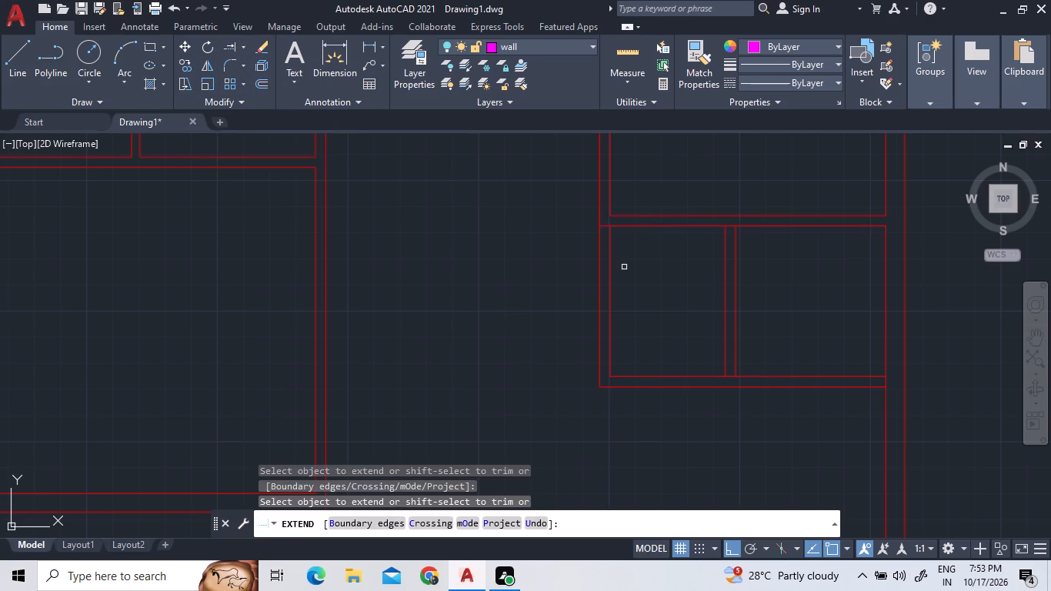
left_click(635, 279)
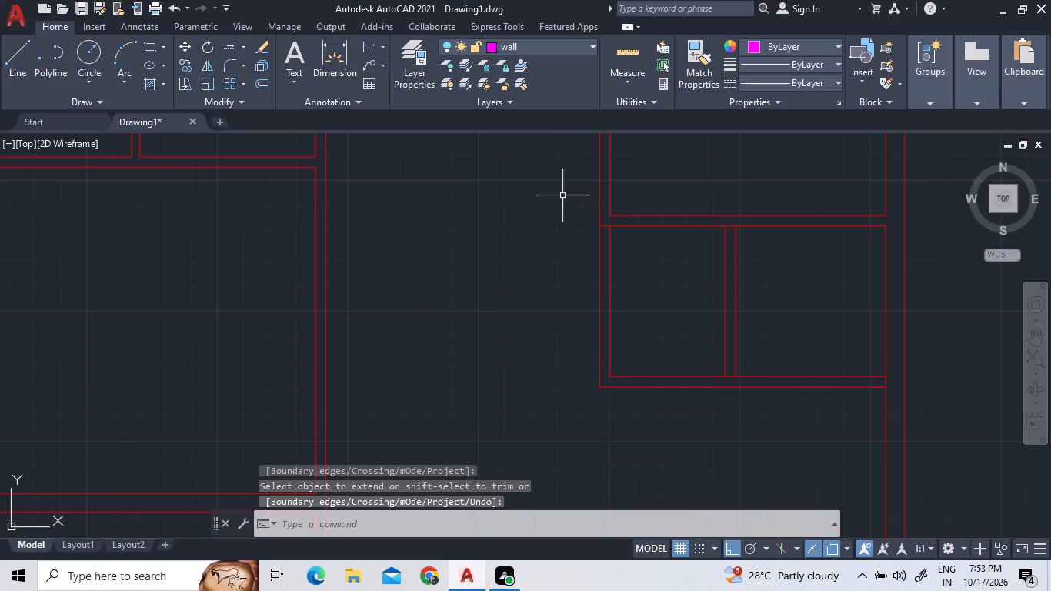
Trim away both lines of the room's old left wall and the bottom wall's upper line left of the new partition.
left_click(239, 43)
left_click(251, 69)
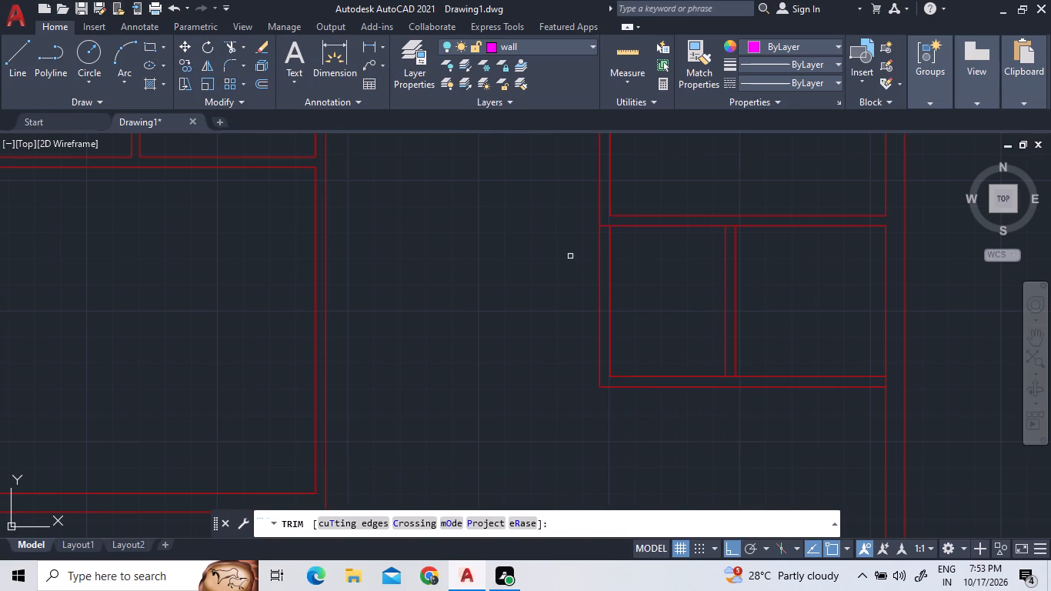
left_click(599, 272)
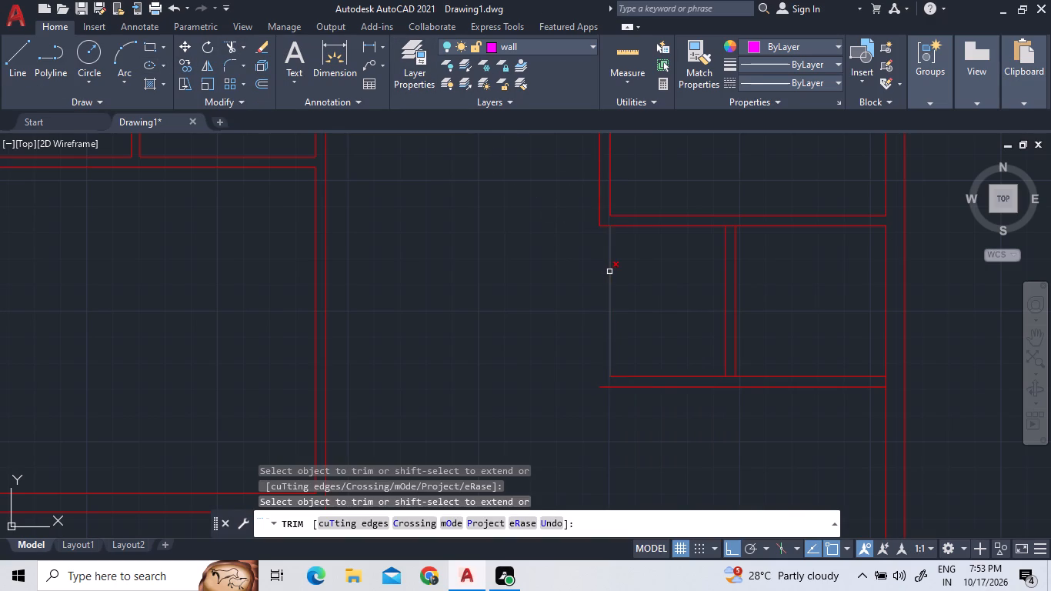
left_click(609, 272)
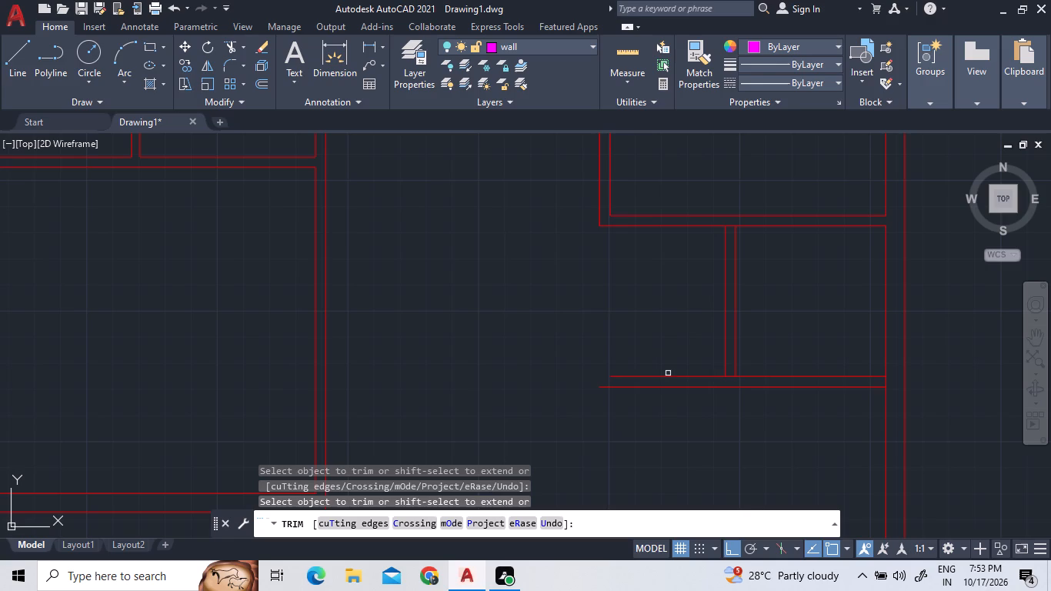
left_click(671, 376)
Extend the new partition's left line down to the lower line of the bottom wall.
double_click(244, 45)
left_click(244, 47)
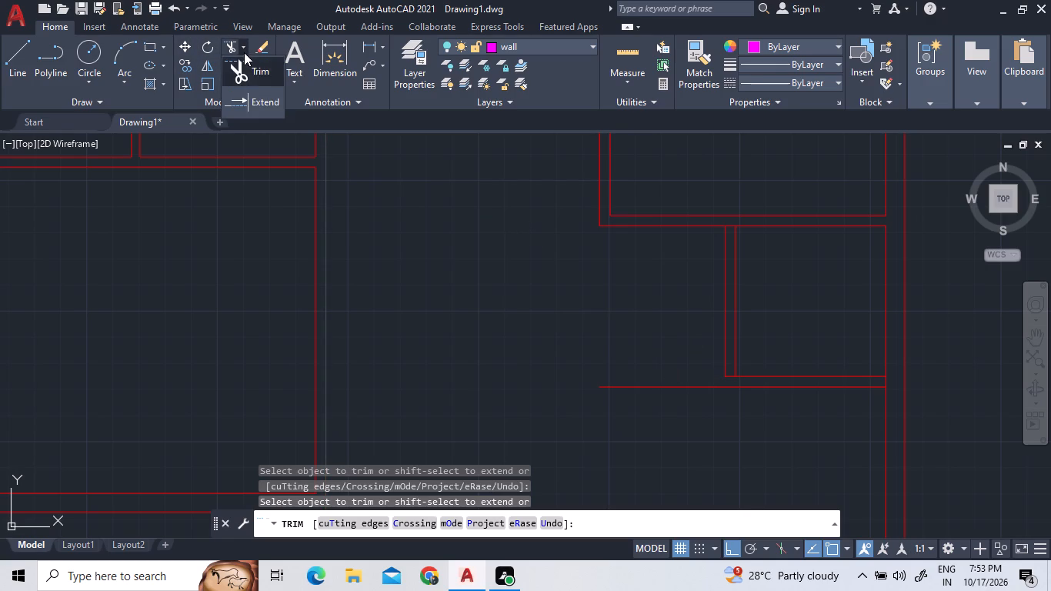
double_click(251, 106)
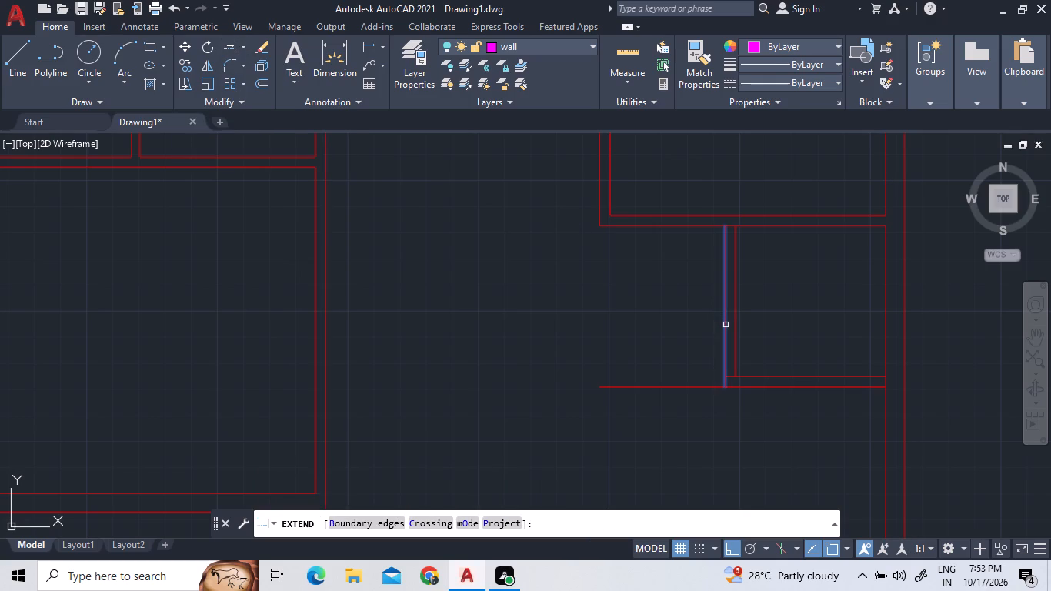
left_click(726, 325)
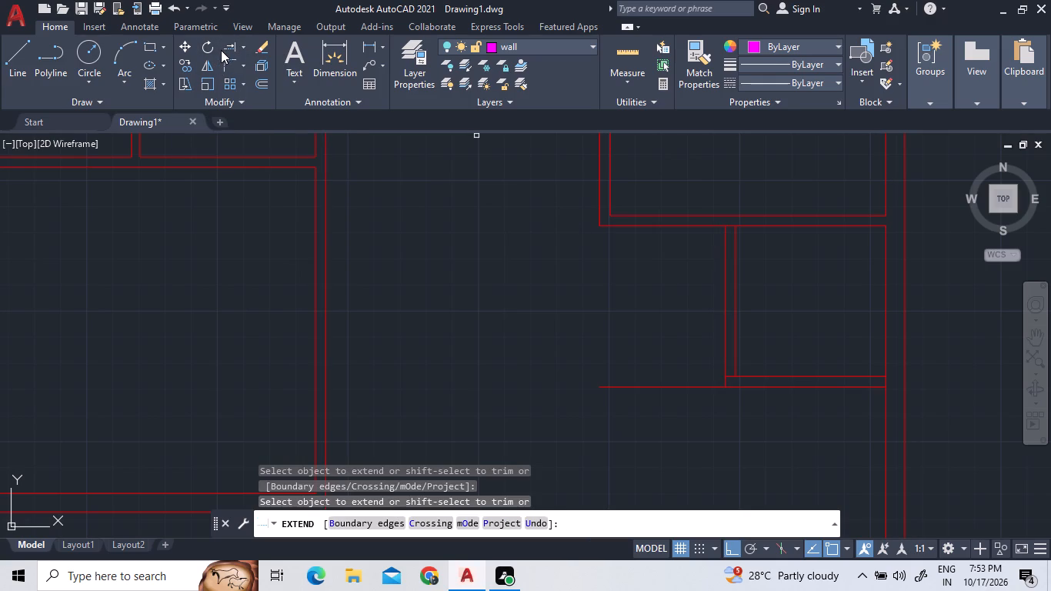
Trim the line pieces between the partition lines at its top and bottom, and the leftover bottom wall line beyond its left side.
left_click(242, 42)
left_click(249, 62)
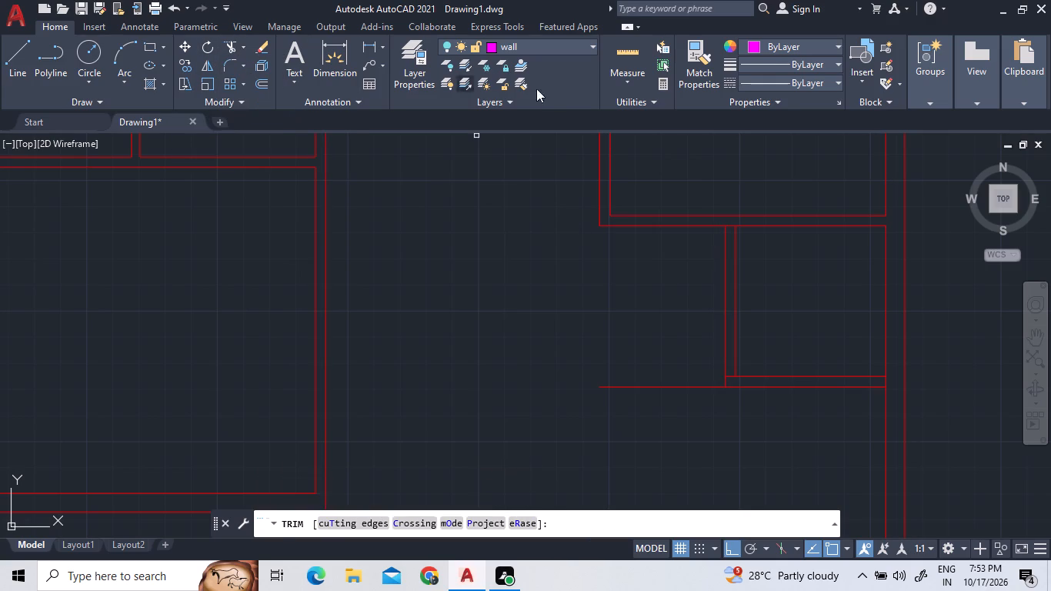
double_click(729, 228)
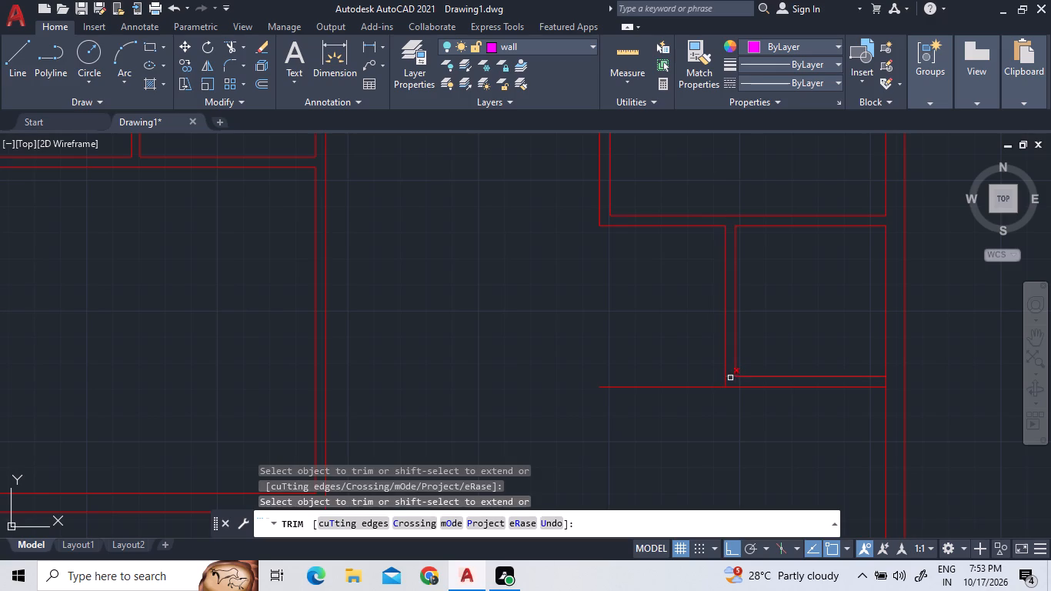
left_click(730, 378)
left_click(712, 386)
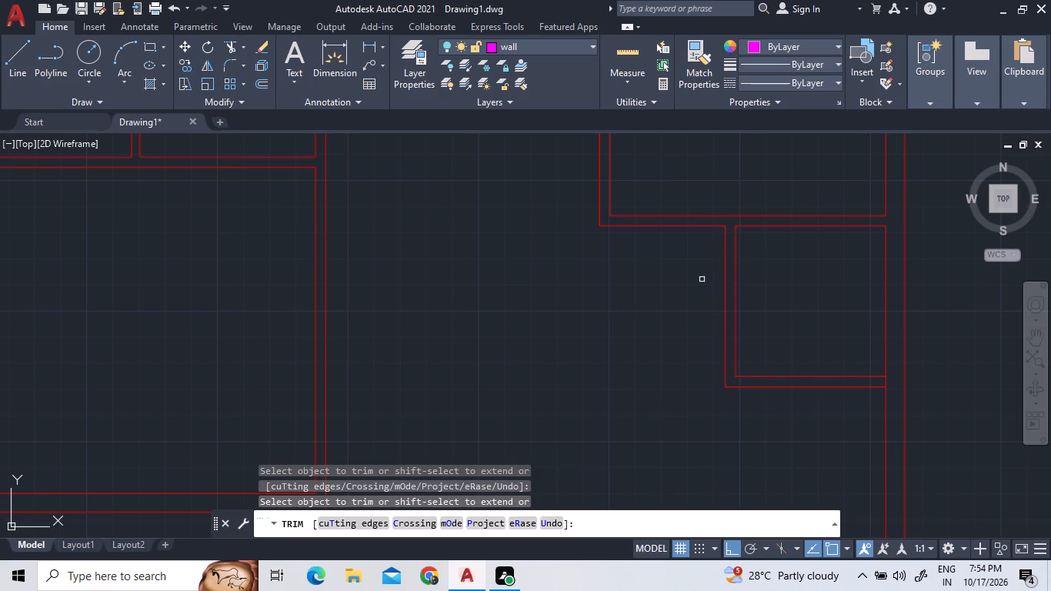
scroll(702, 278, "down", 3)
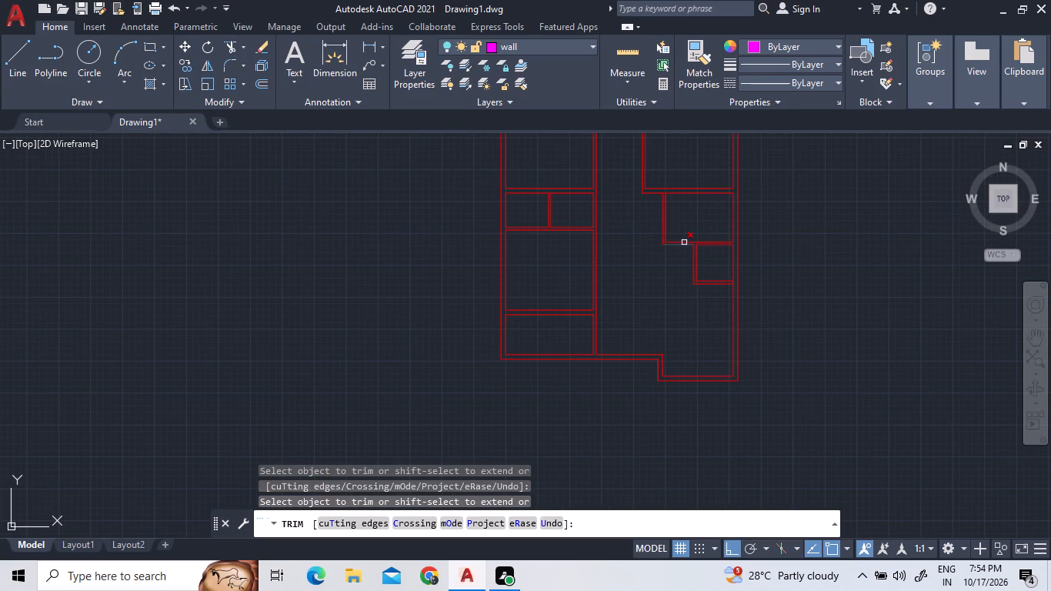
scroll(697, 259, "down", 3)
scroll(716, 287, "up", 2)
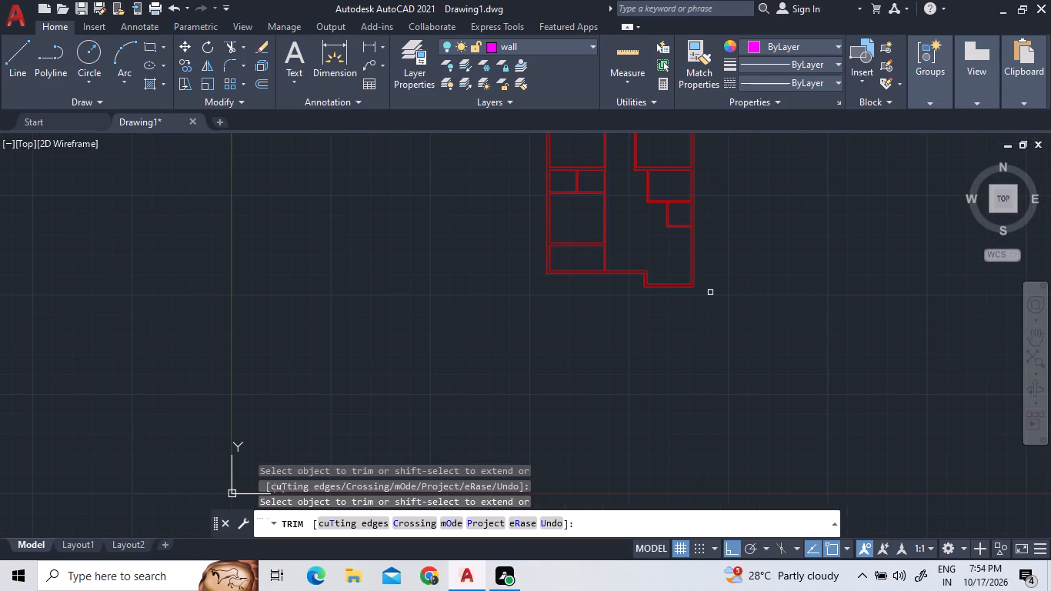
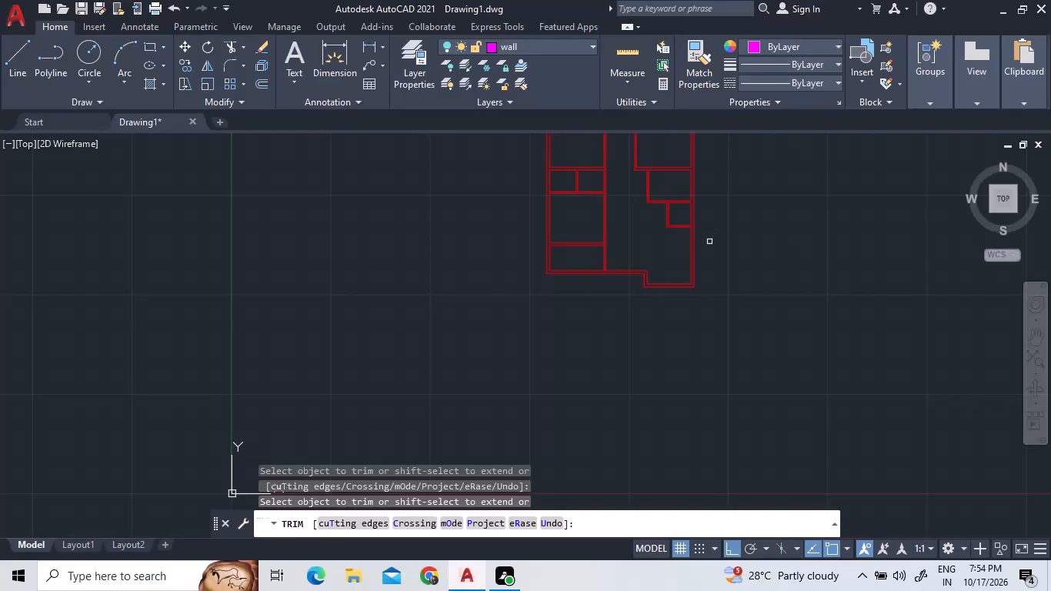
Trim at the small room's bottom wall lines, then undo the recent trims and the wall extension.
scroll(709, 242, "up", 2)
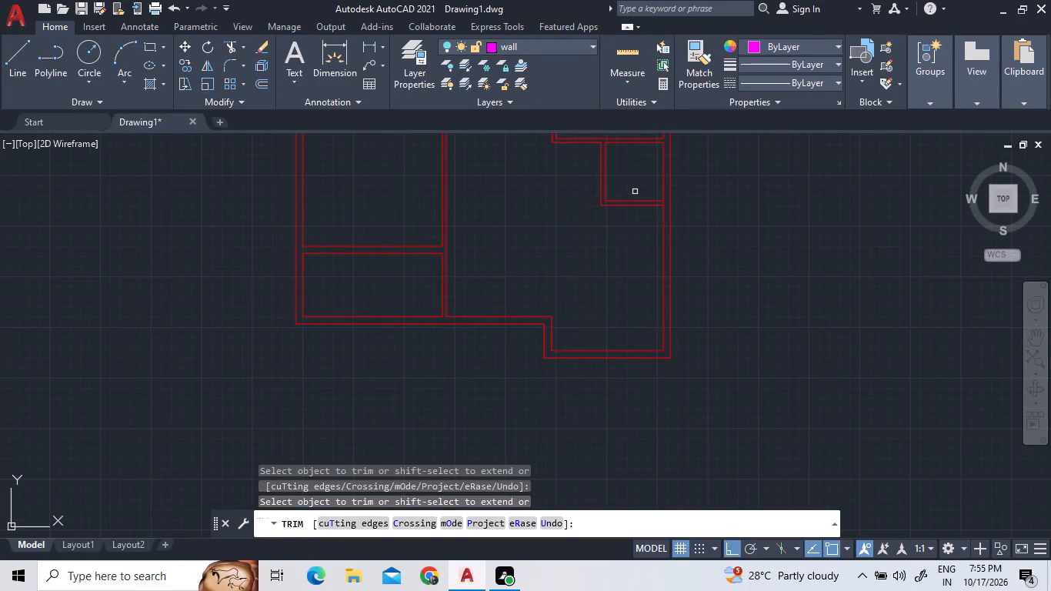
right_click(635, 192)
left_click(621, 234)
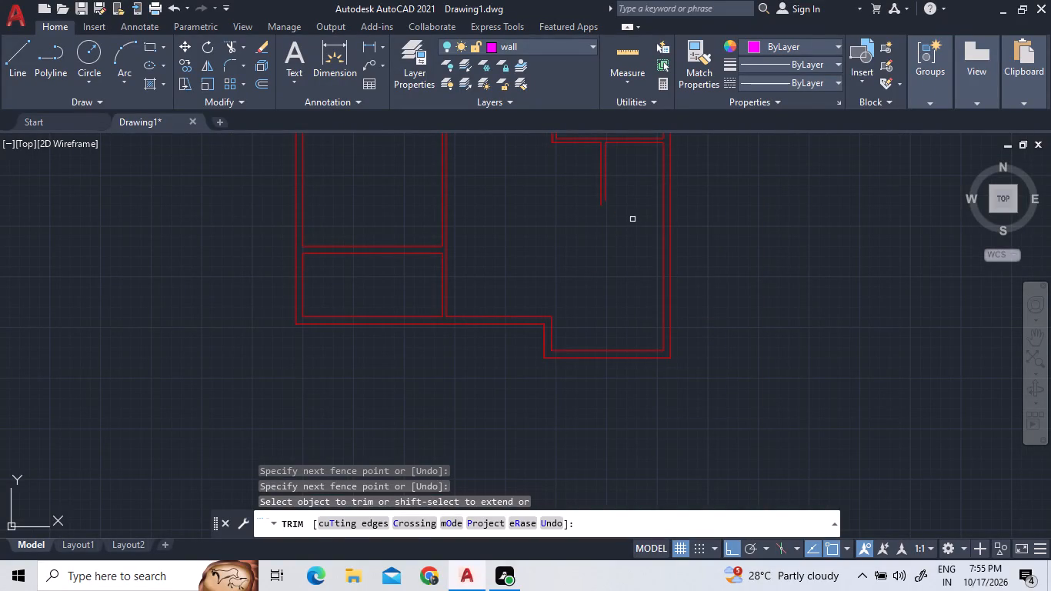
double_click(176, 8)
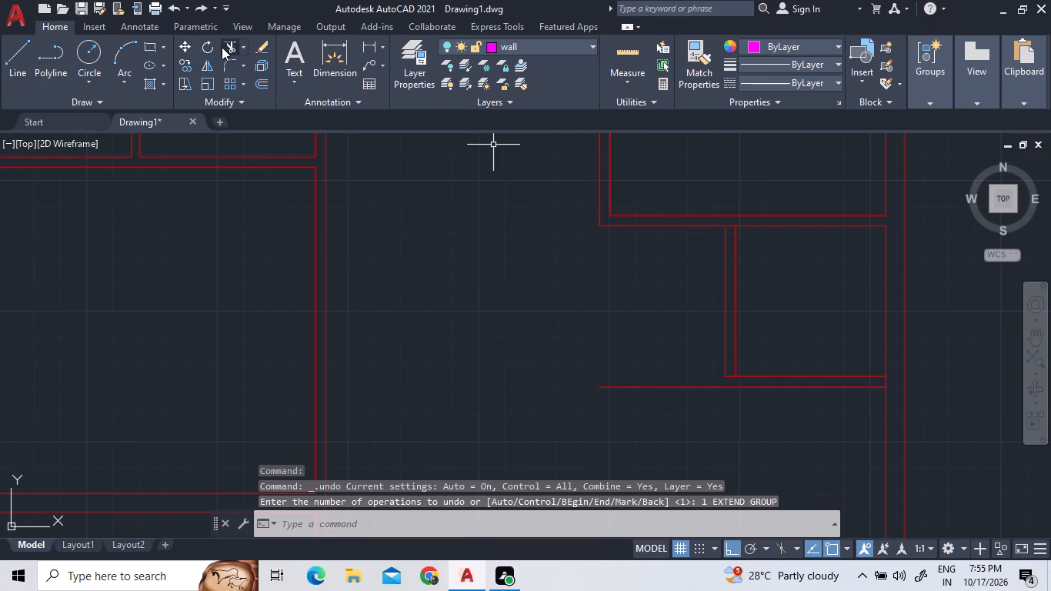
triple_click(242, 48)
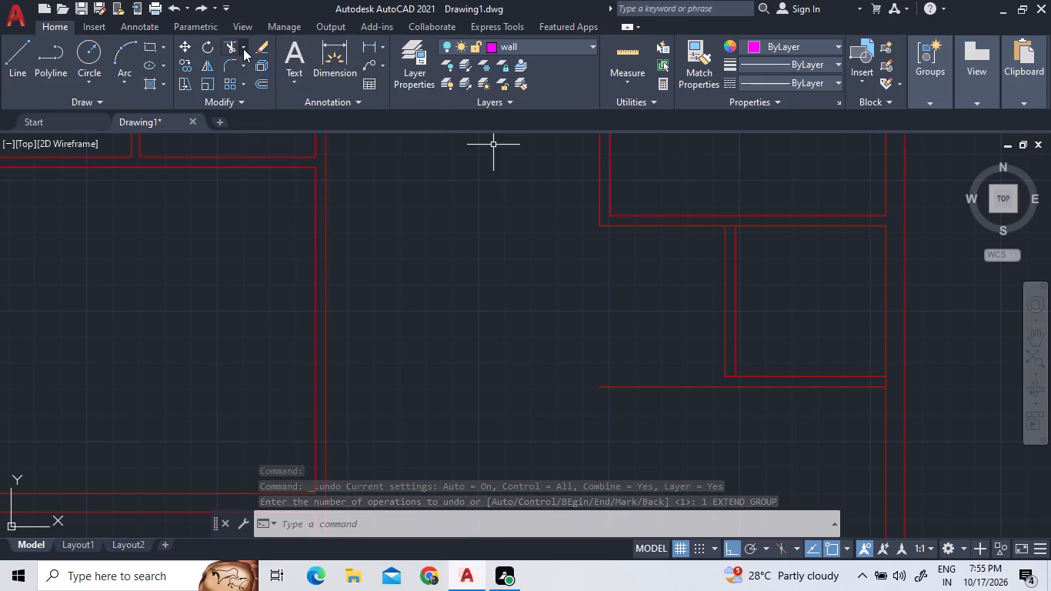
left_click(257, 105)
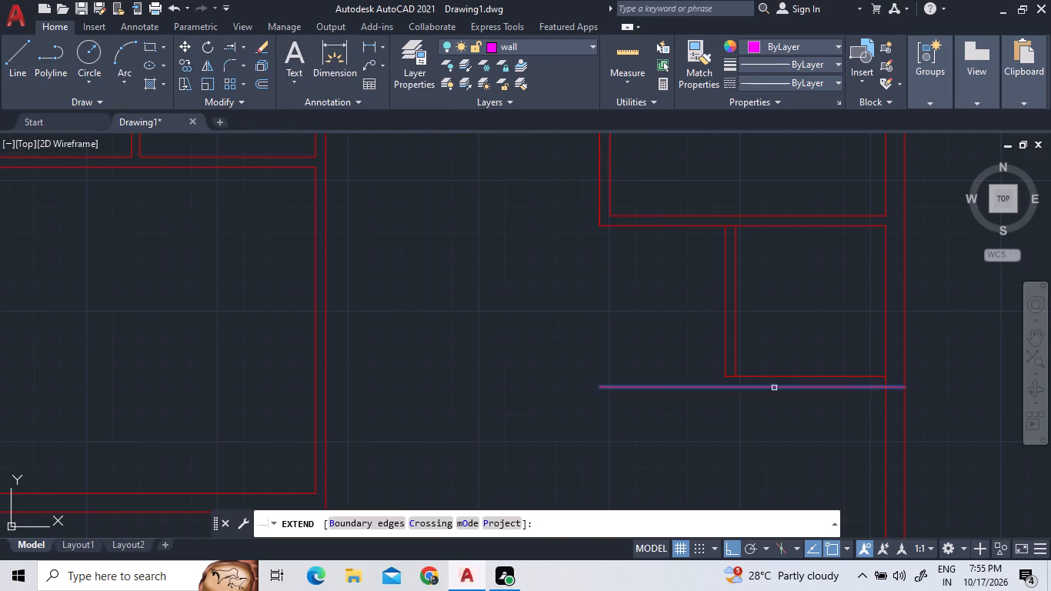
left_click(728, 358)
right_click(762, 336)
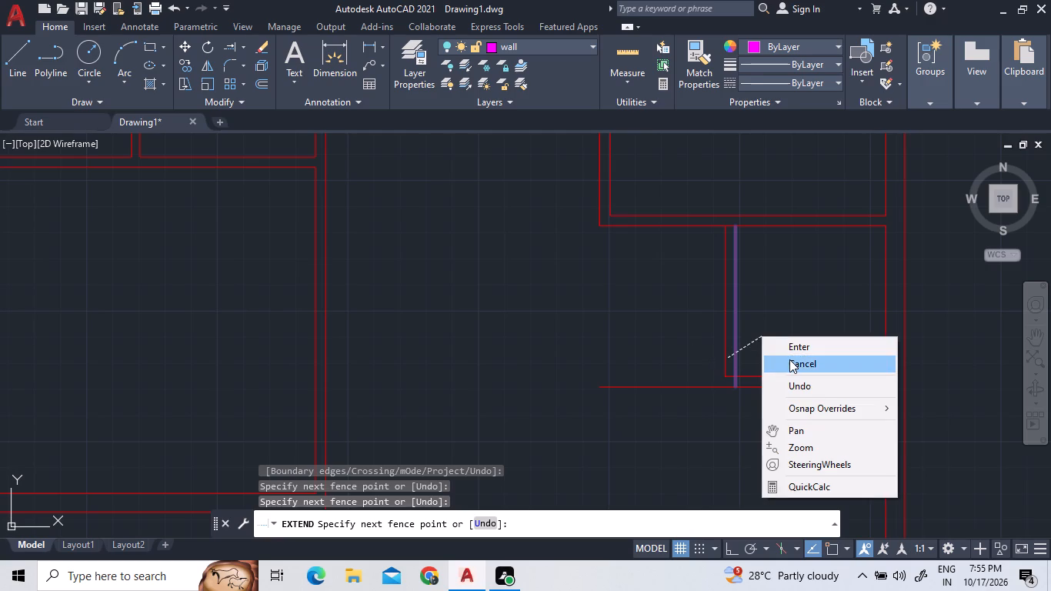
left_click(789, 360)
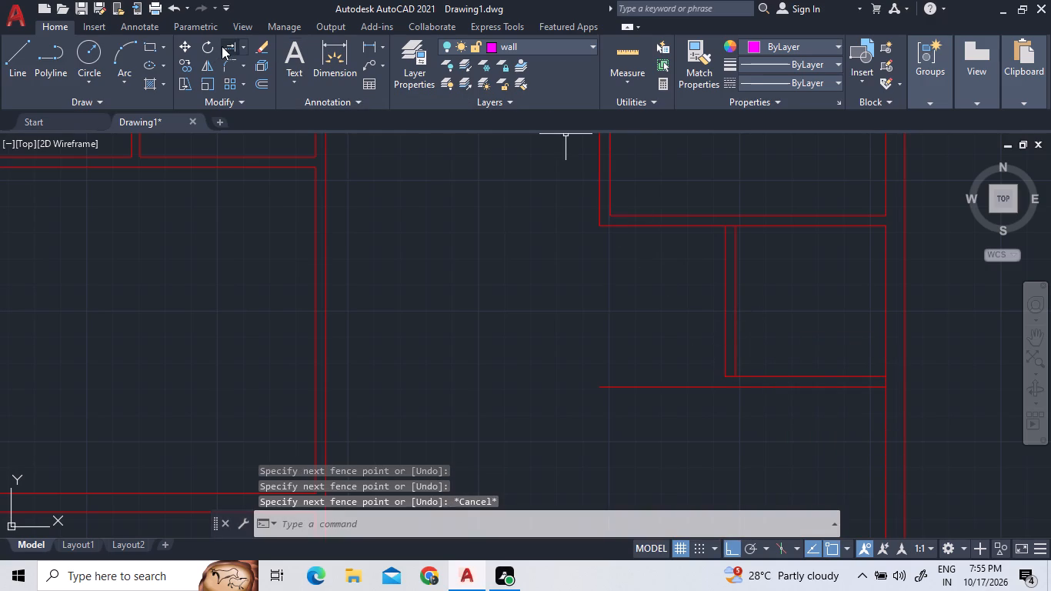
Extend the small room's outer west wall line down to the lower bottom wall line.
left_click(229, 45)
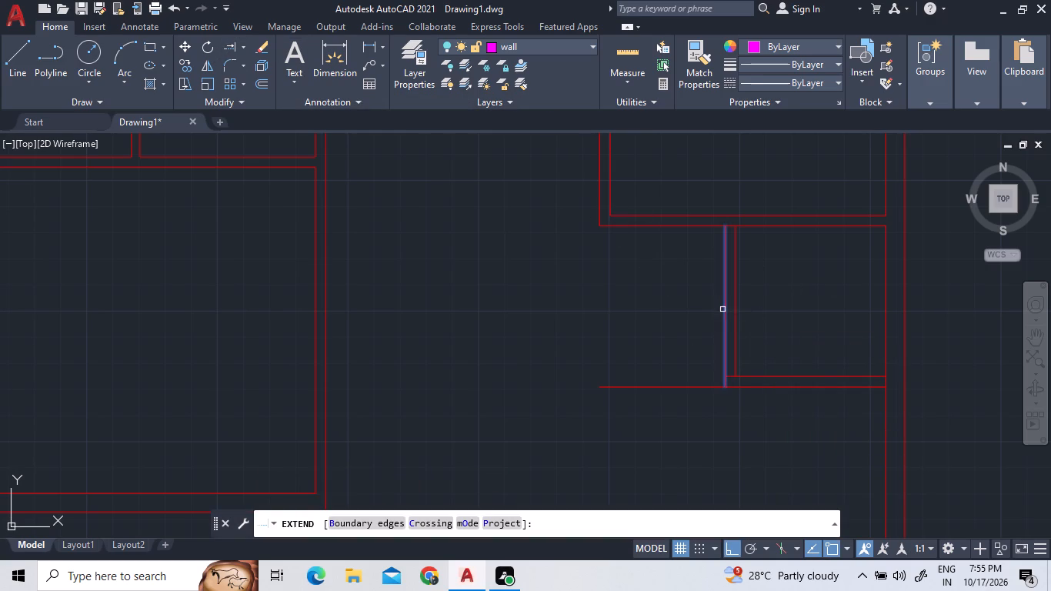
left_click(722, 309)
left_click(729, 311)
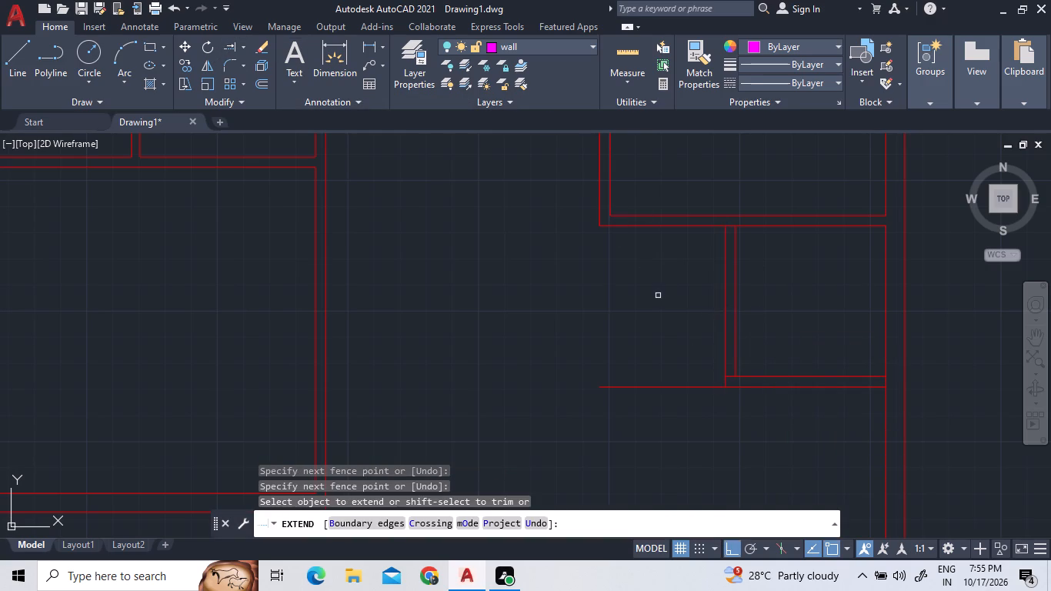
right_click(657, 295)
left_click(666, 306)
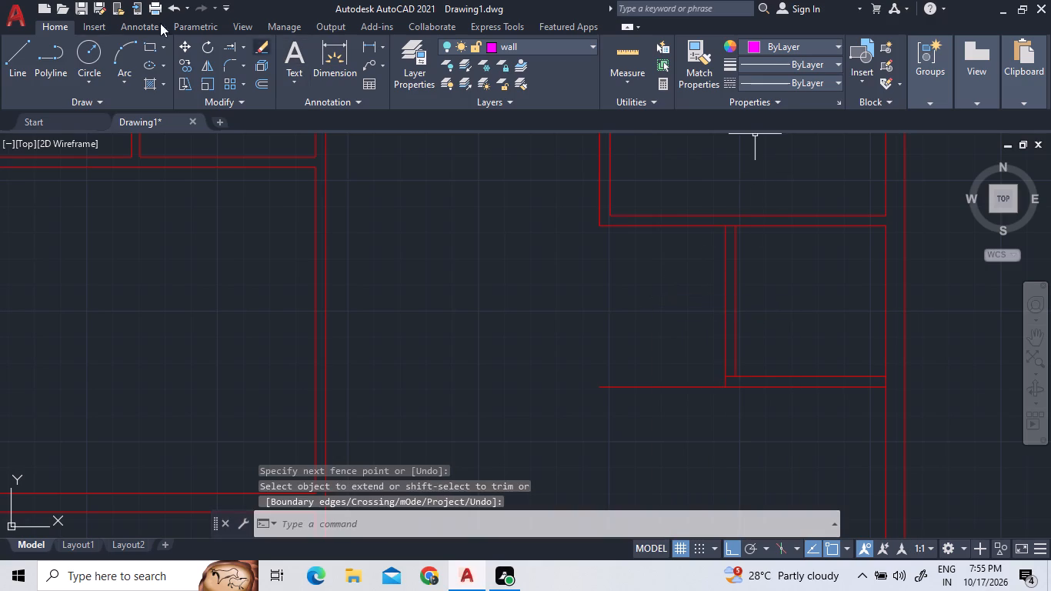
Trim the overlapping segments at the small room's top wall junction and bottom corner, including the bottom line's westward overhang.
left_click(241, 47)
left_click(239, 66)
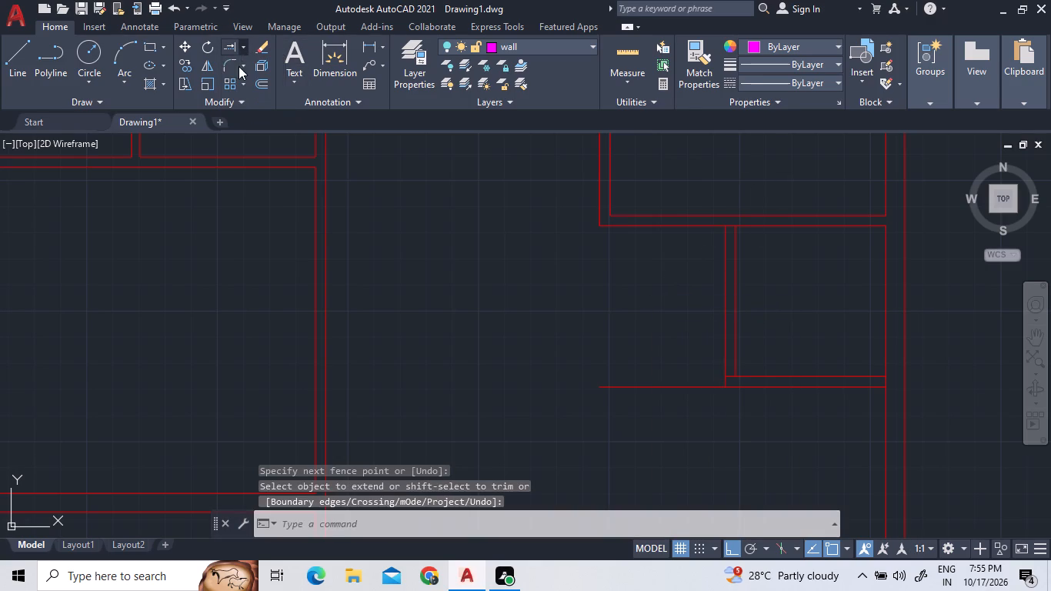
left_click(732, 227)
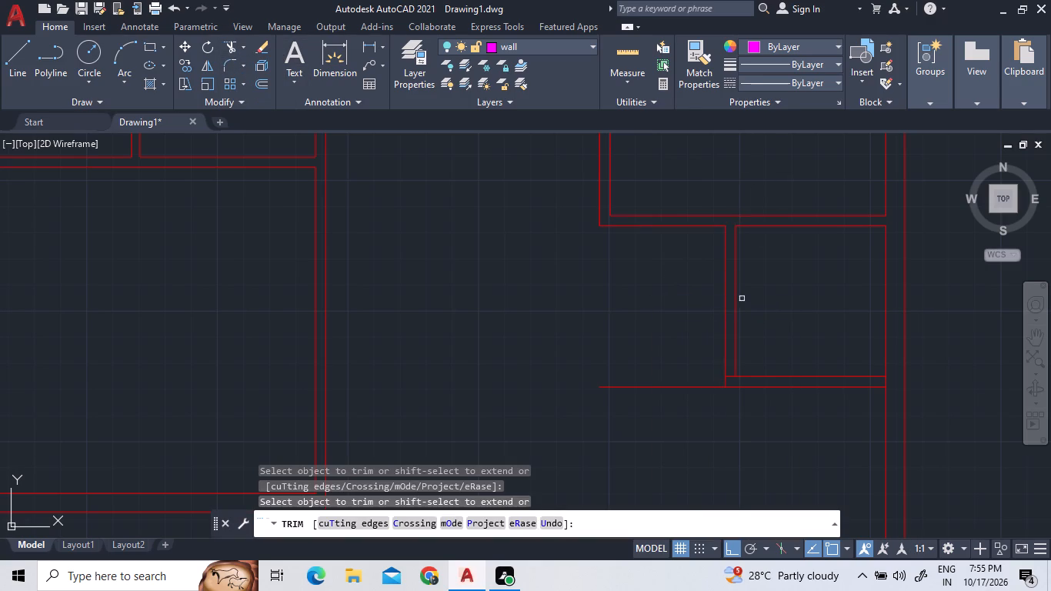
left_click(731, 378)
double_click(709, 388)
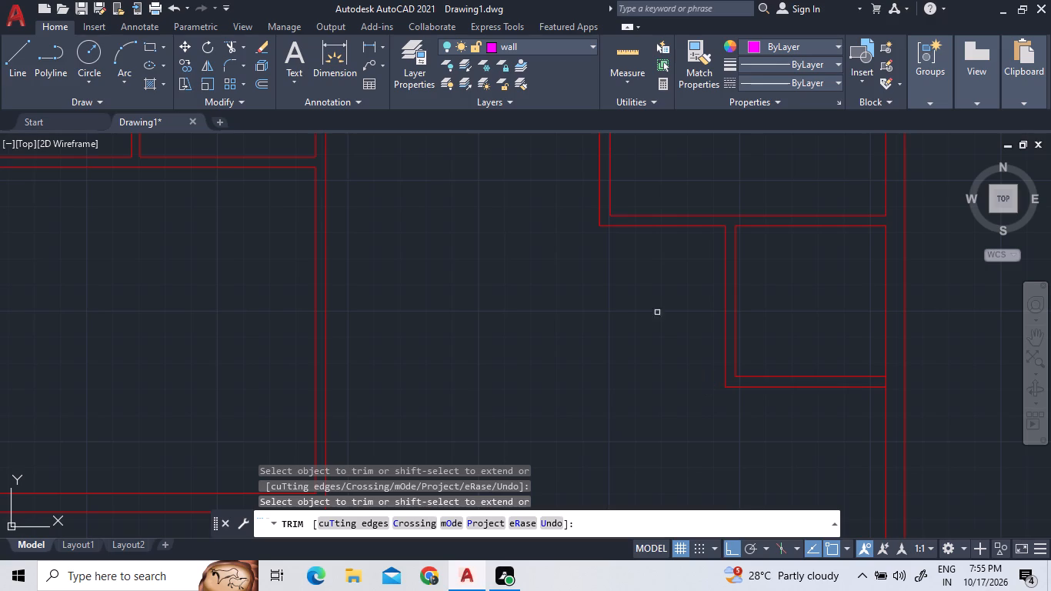
right_click(644, 300)
left_click(645, 312)
left_click(669, 312)
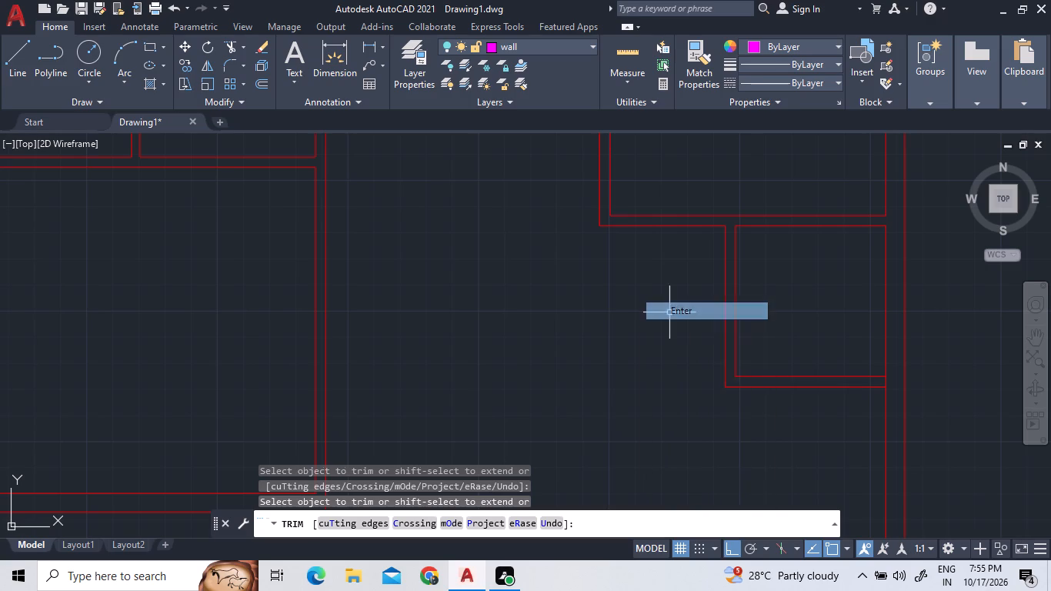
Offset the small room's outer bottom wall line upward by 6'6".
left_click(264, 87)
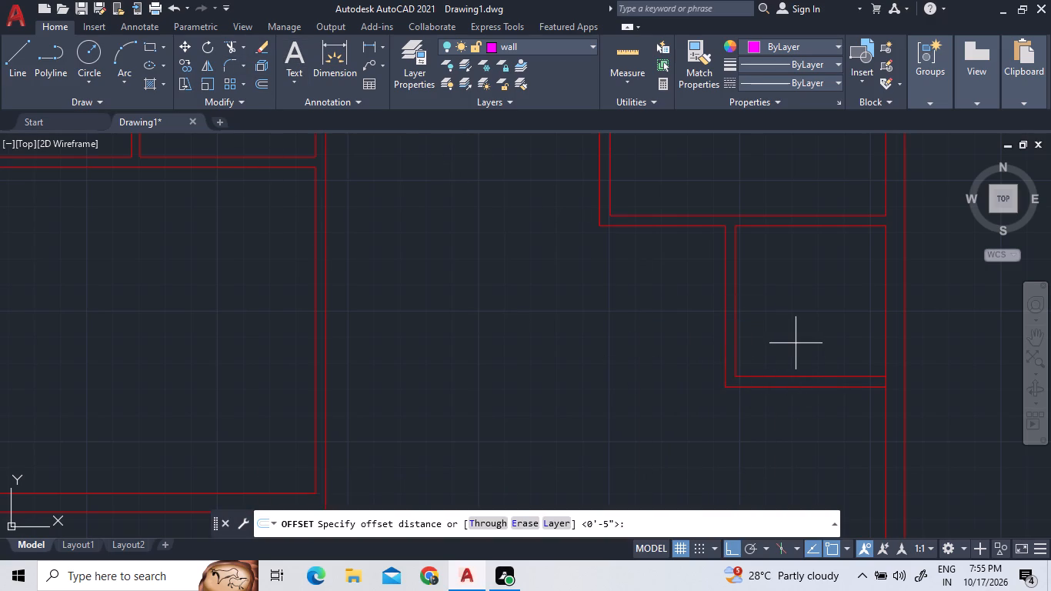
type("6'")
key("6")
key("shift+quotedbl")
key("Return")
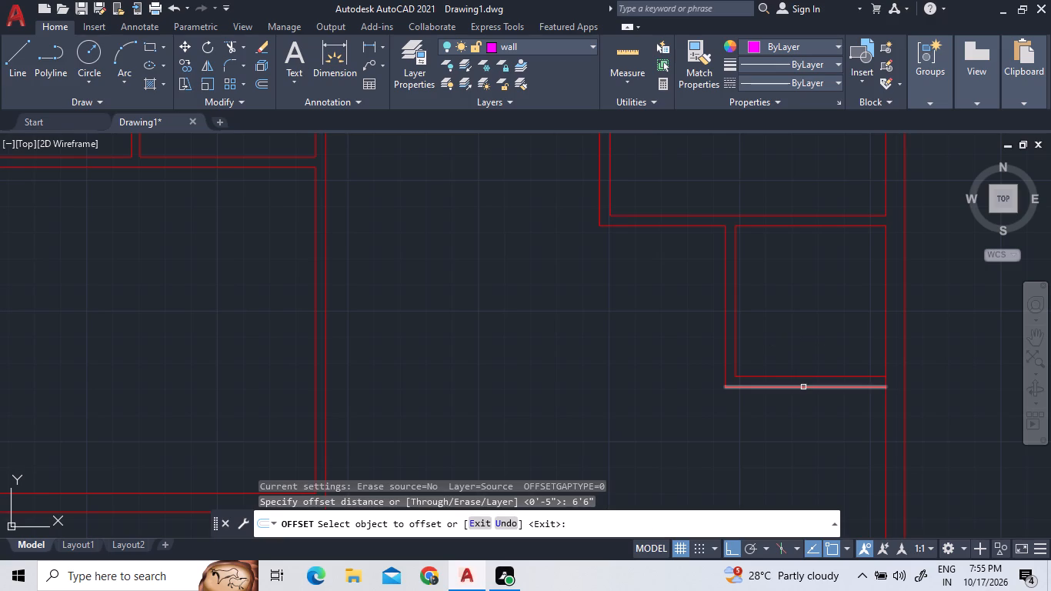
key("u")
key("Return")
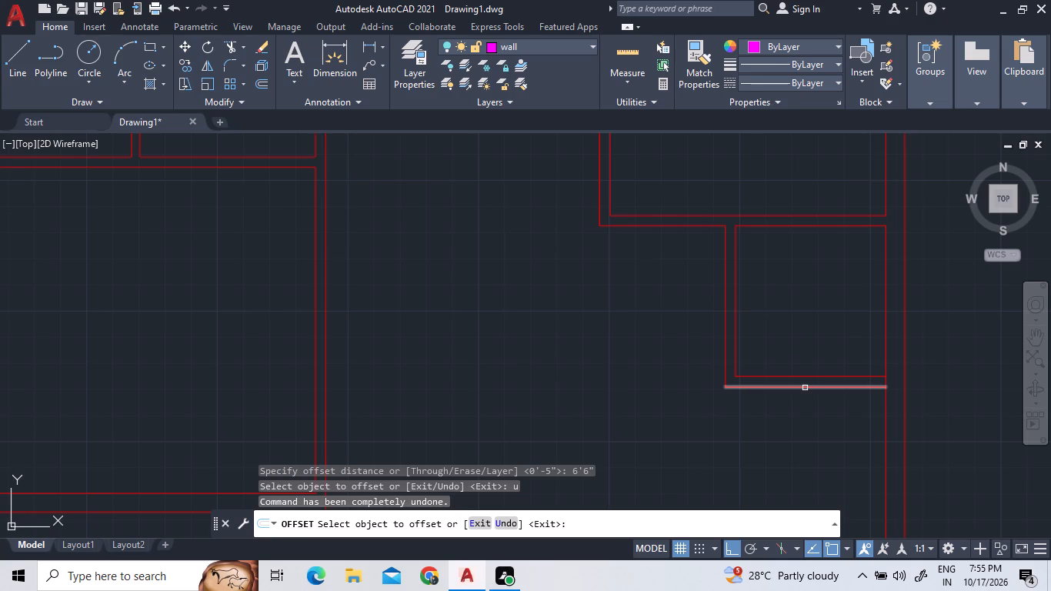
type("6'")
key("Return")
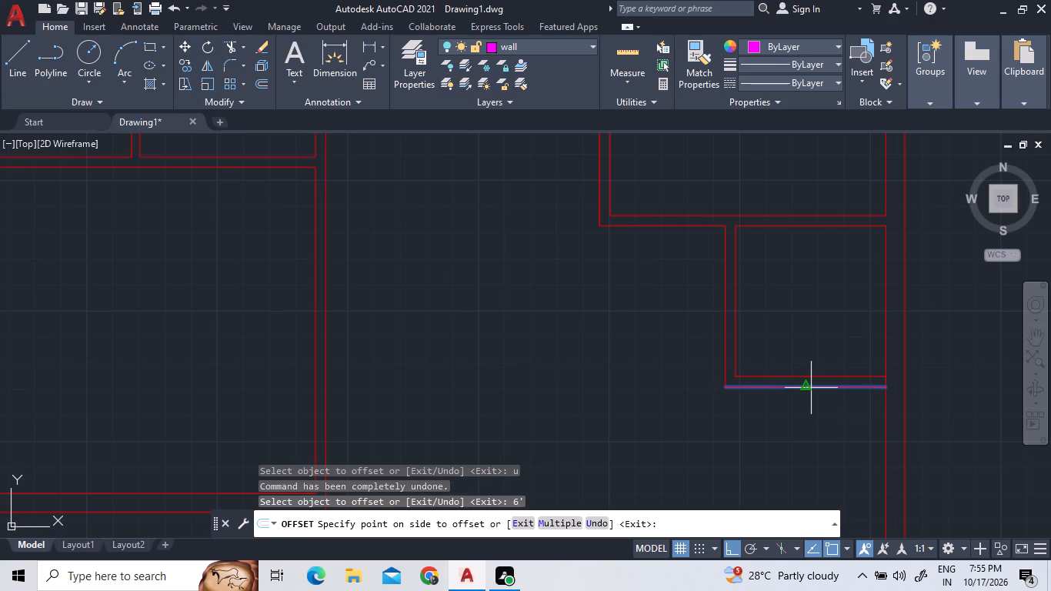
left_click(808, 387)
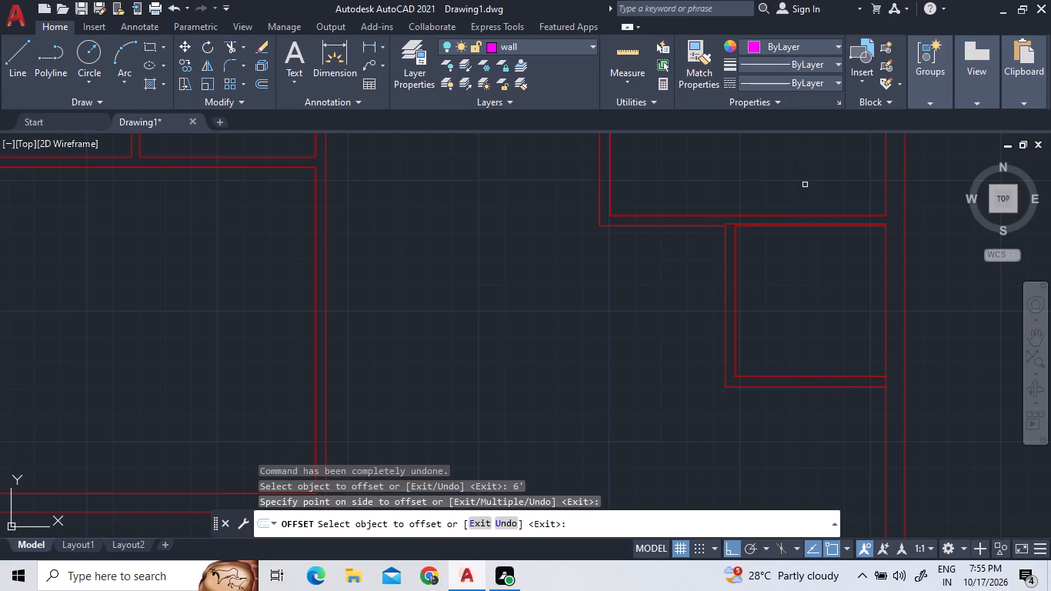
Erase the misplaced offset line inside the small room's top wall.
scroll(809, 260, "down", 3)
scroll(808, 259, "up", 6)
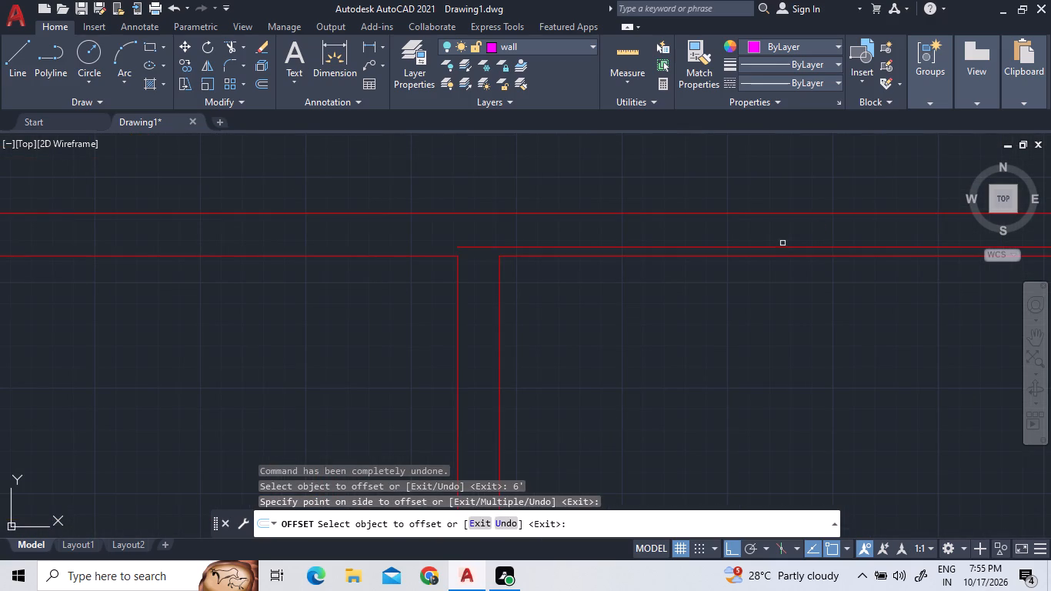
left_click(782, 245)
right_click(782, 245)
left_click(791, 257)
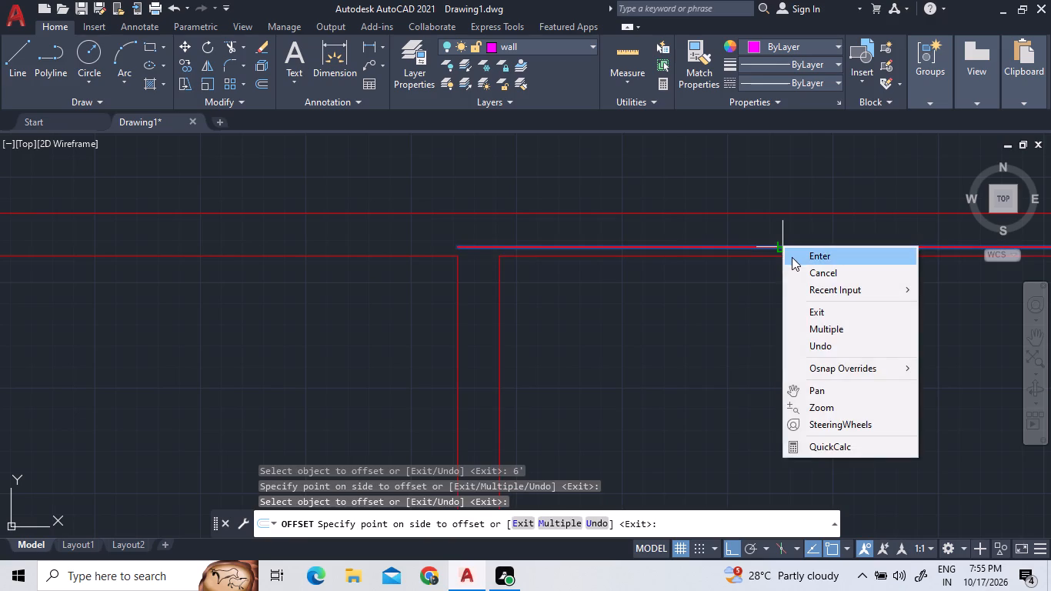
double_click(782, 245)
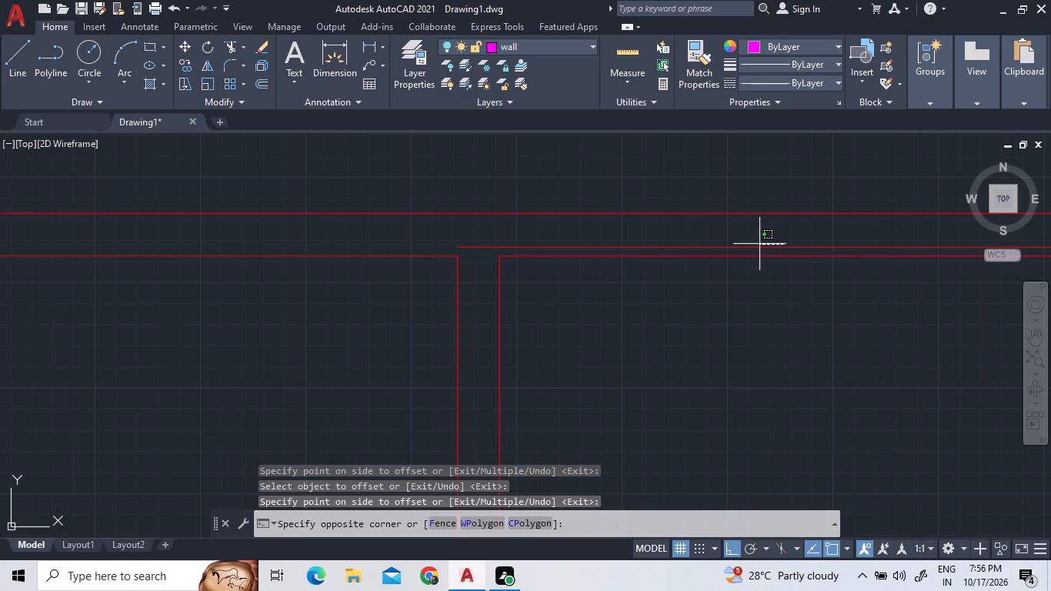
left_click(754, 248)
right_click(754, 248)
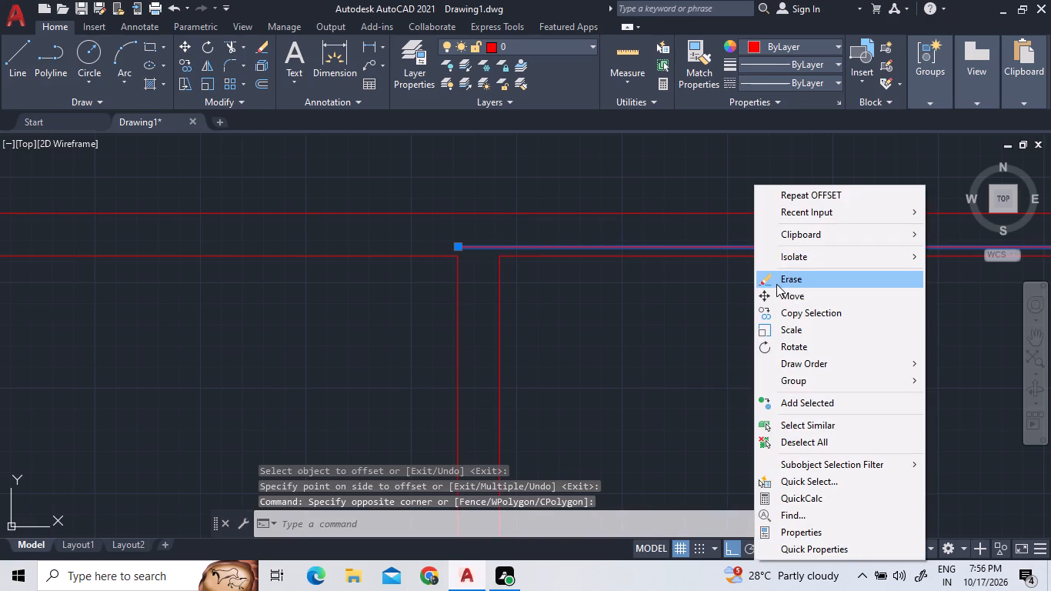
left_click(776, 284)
Trim the exterior wall's inner line between the small room's two bottom wall lines.
scroll(726, 225, "down", 4)
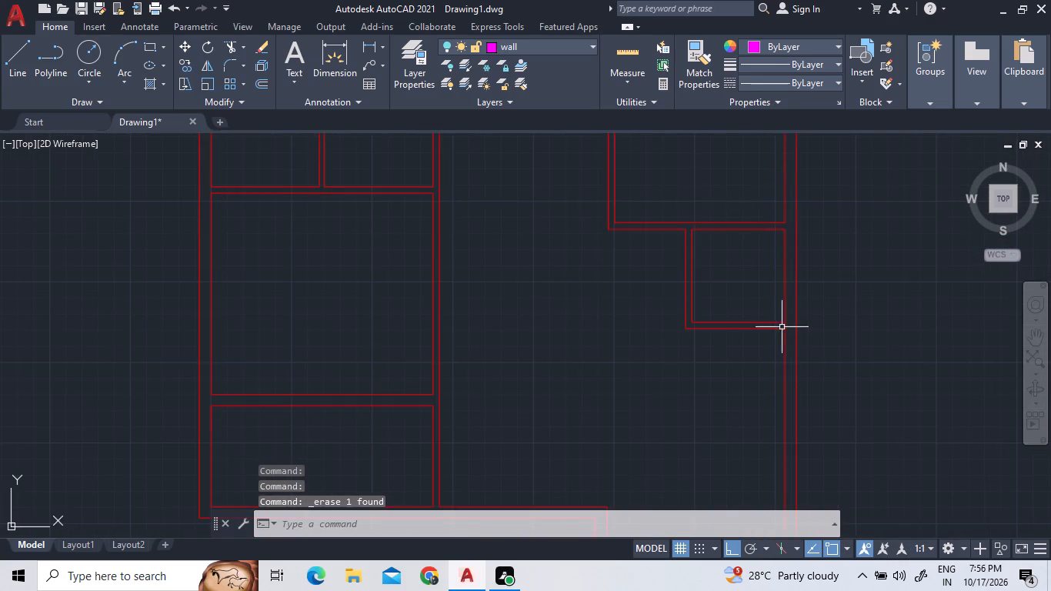
scroll(782, 329, "up", 2)
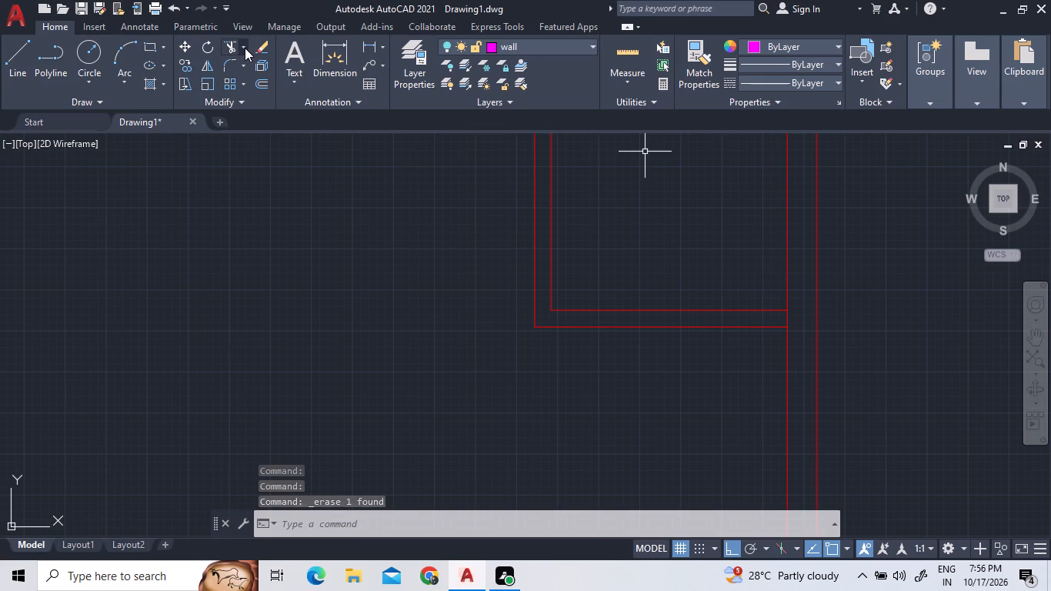
left_click(232, 44)
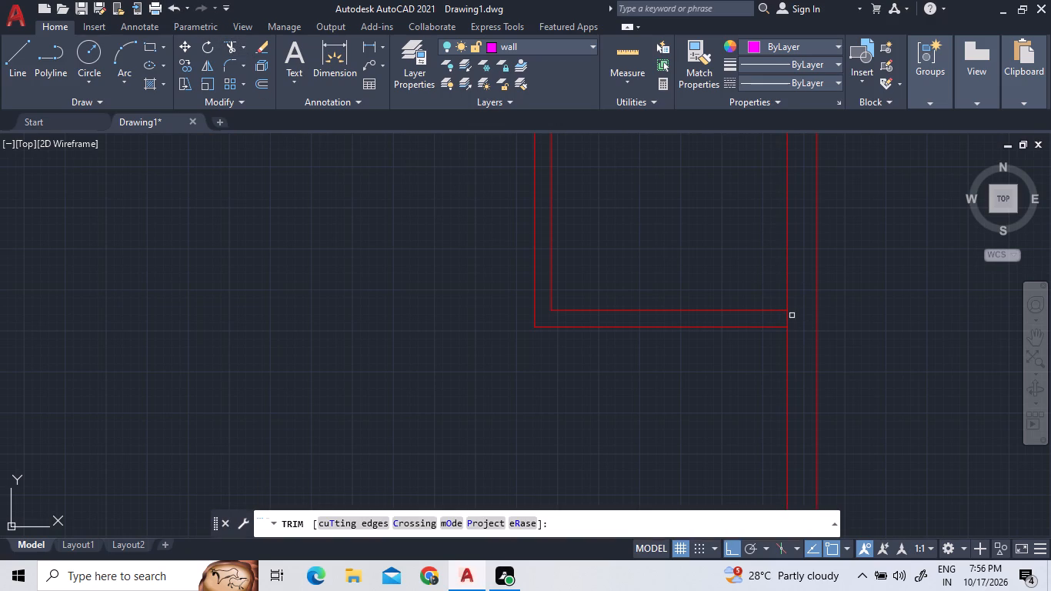
left_click(789, 316)
right_click(686, 250)
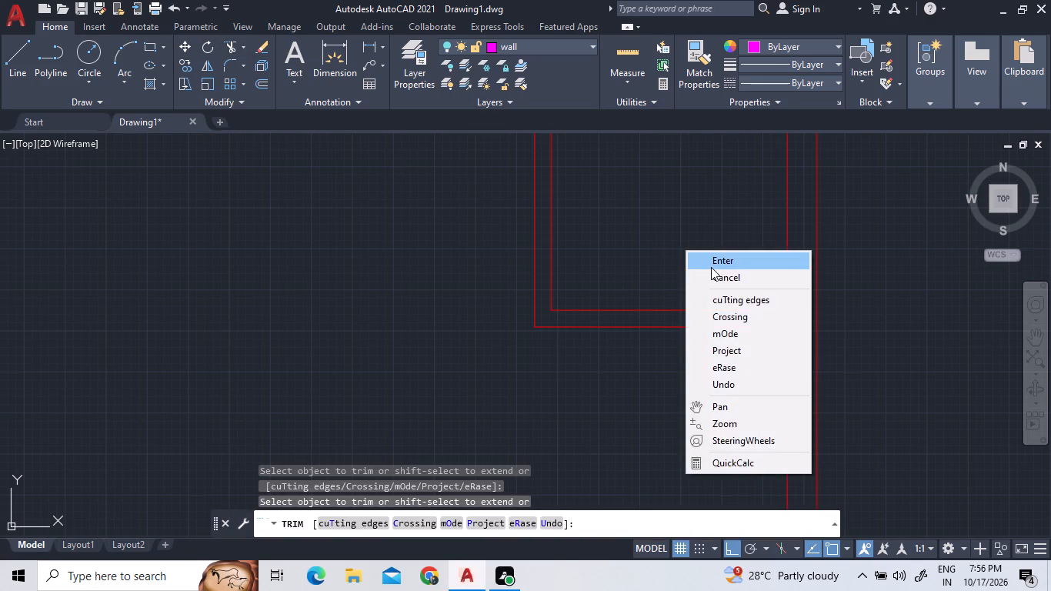
left_click(712, 265)
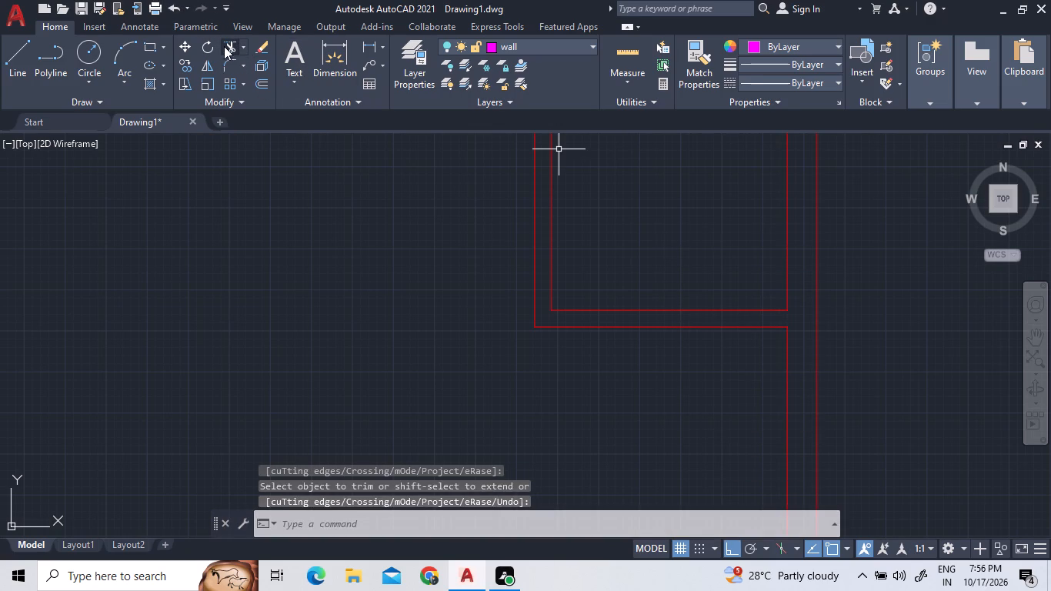
Offset the small room's outer bottom wall line downward by 6'.
left_click(269, 84)
scroll(609, 217, "down", 2)
scroll(642, 278, "up", 1)
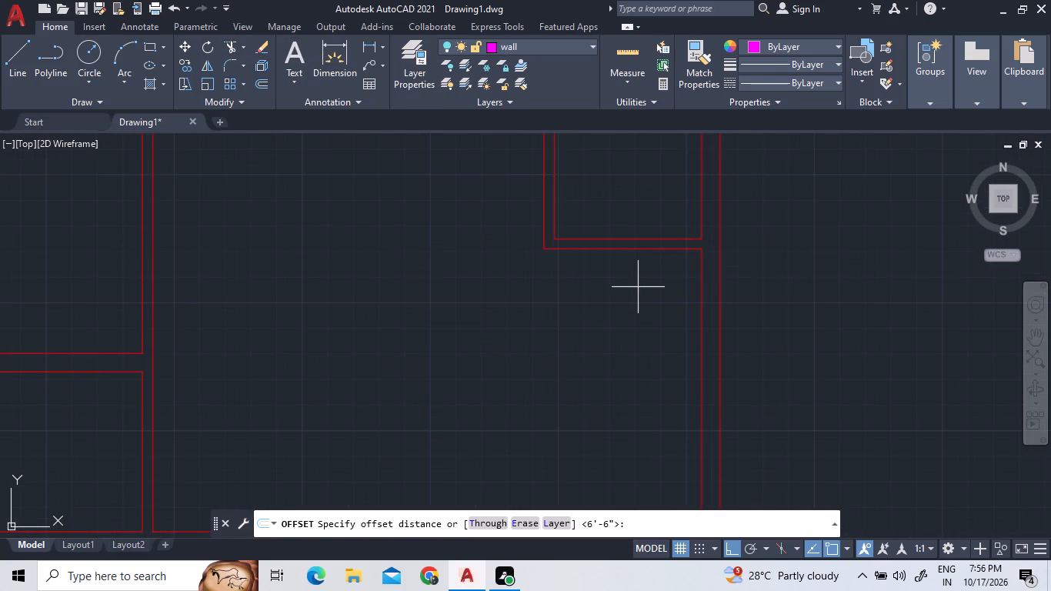
type("6'")
key("Return")
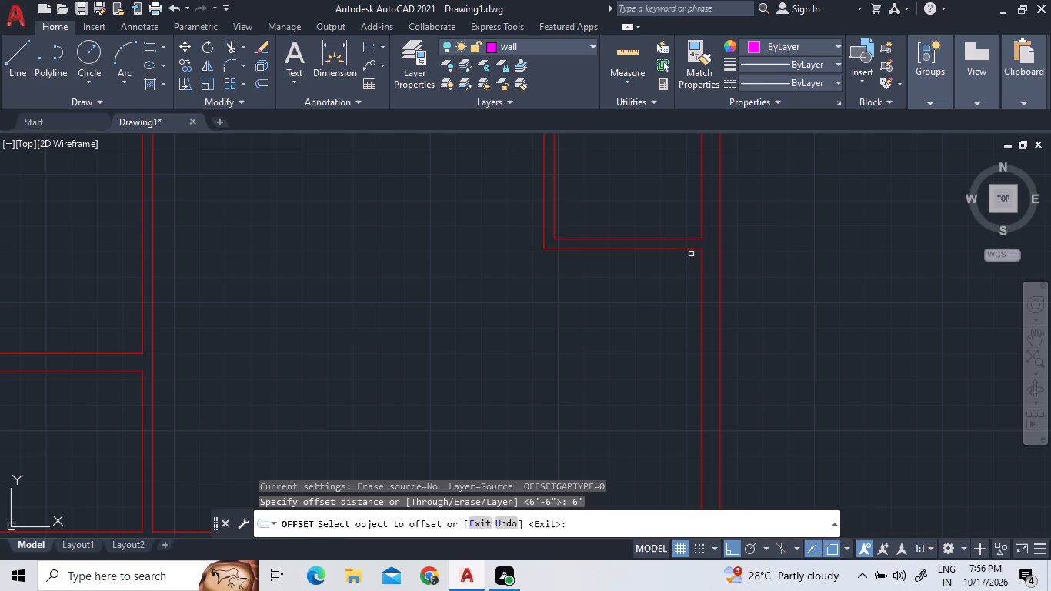
left_click(657, 249)
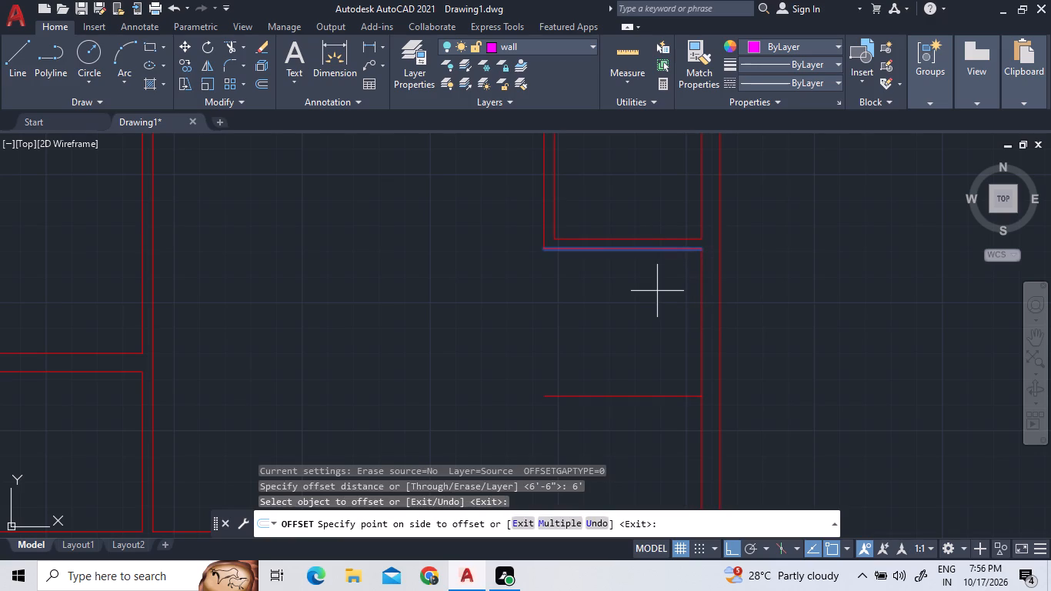
double_click(657, 294)
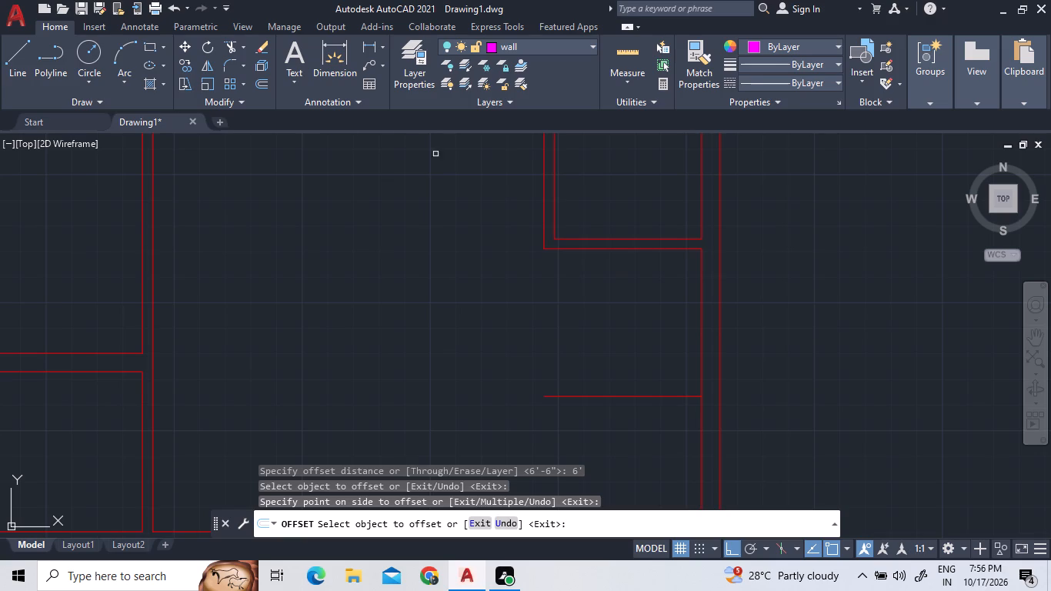
Offset the new horizontal line below the small room downward by 5" for the wall thickness.
double_click(261, 91)
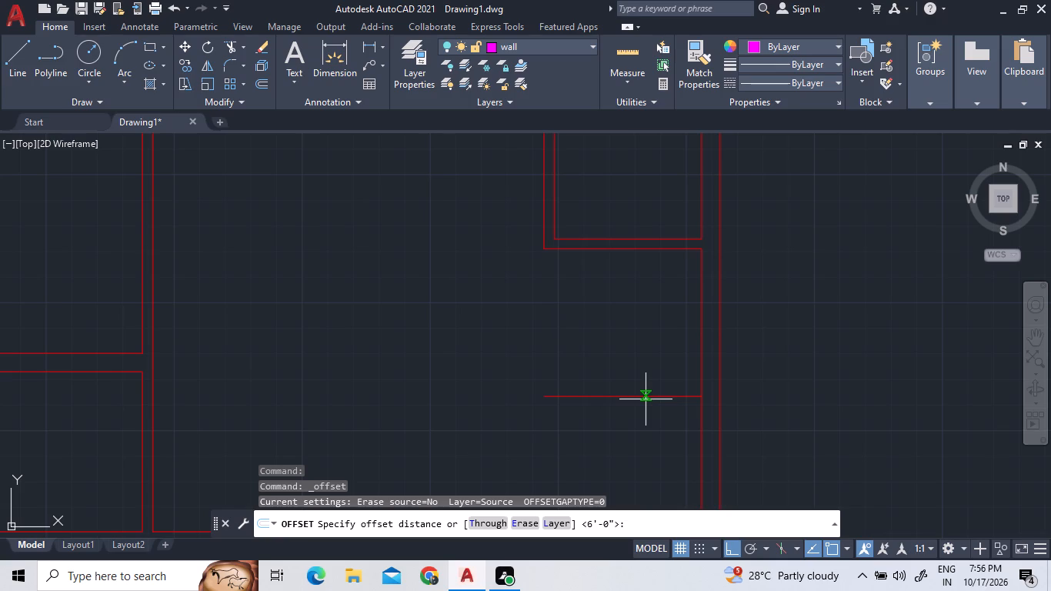
type("5\"")
key("Return")
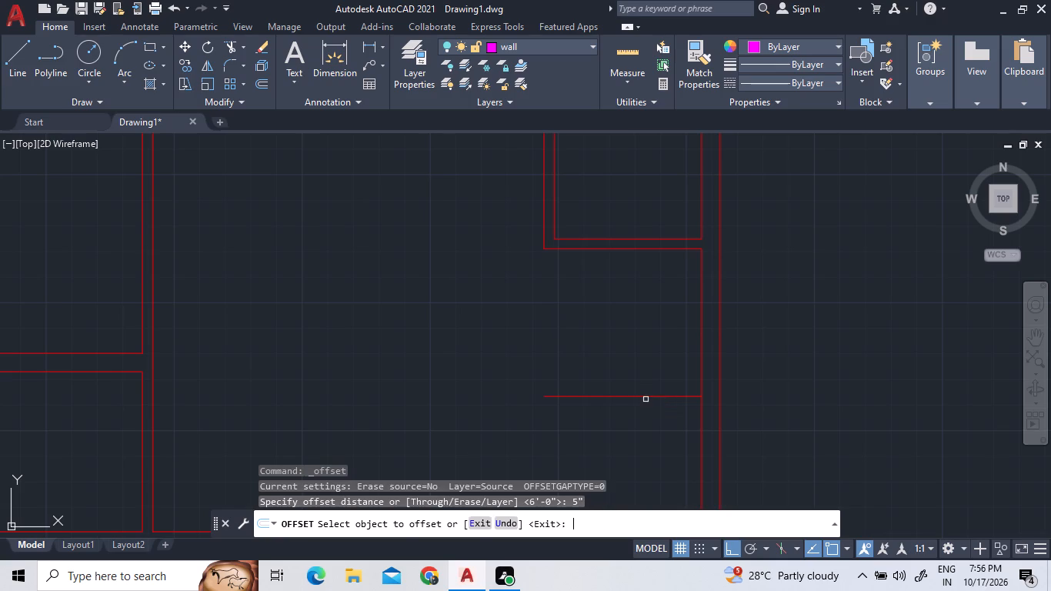
left_click(645, 396)
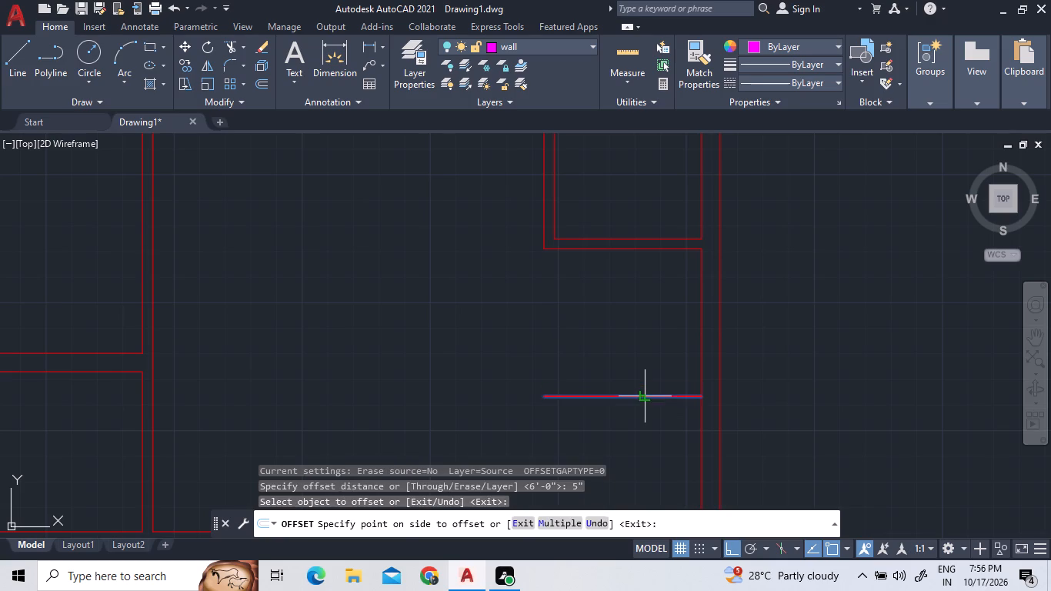
double_click(645, 417)
right_click(646, 367)
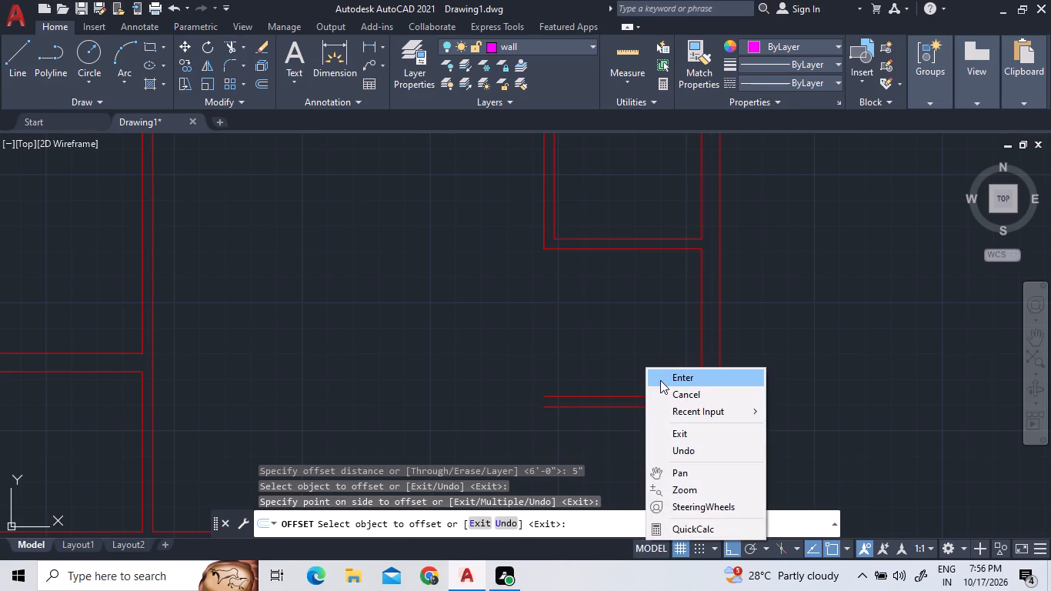
left_click(661, 380)
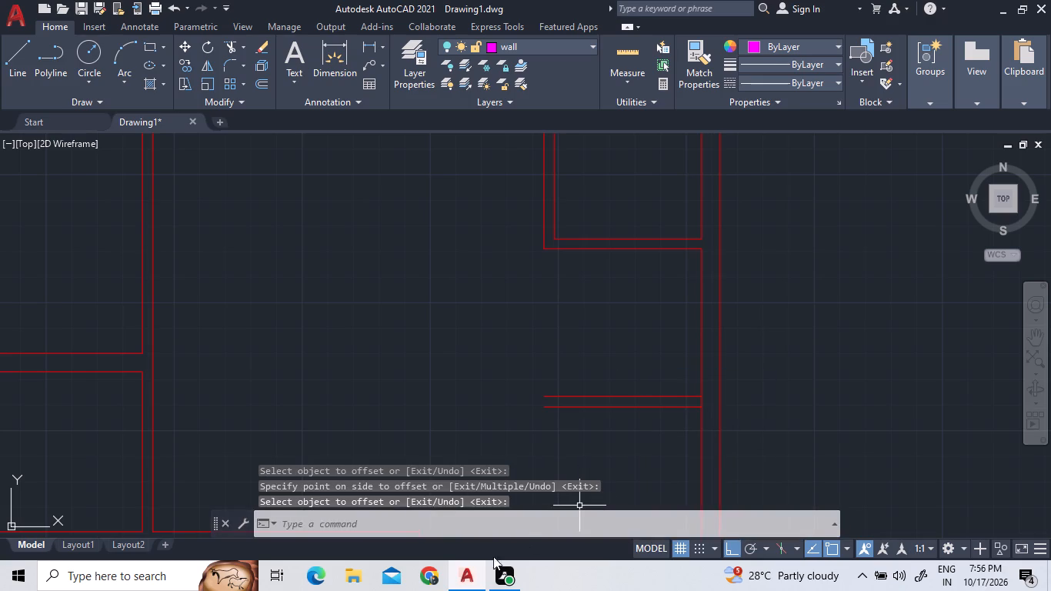
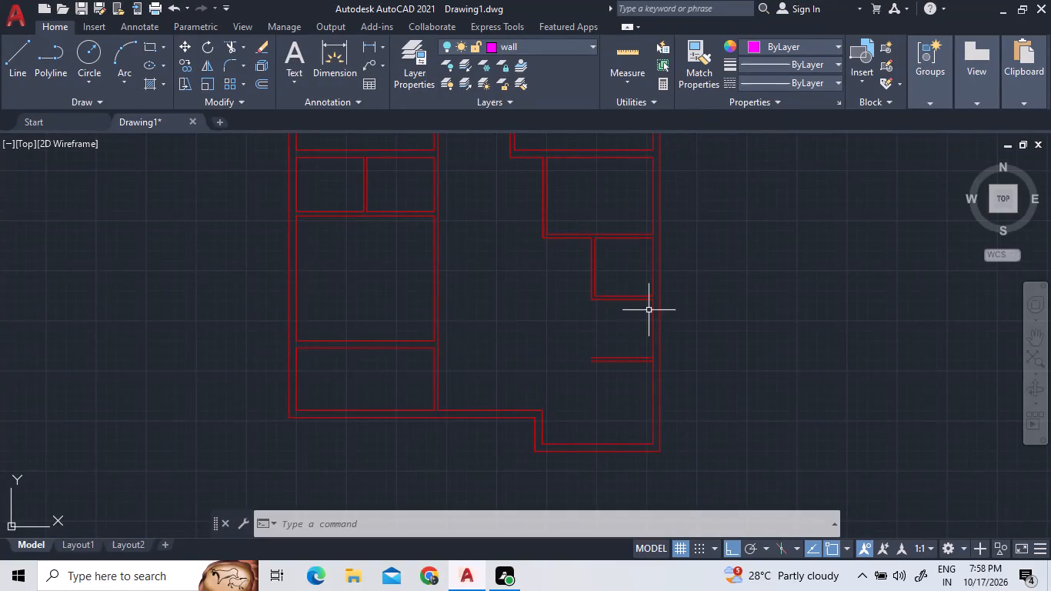
Extend both lines of the small room's west wall down to the new lower horizontal wall's bottom line.
scroll(649, 312, "down", 1)
scroll(635, 315, "up", 3)
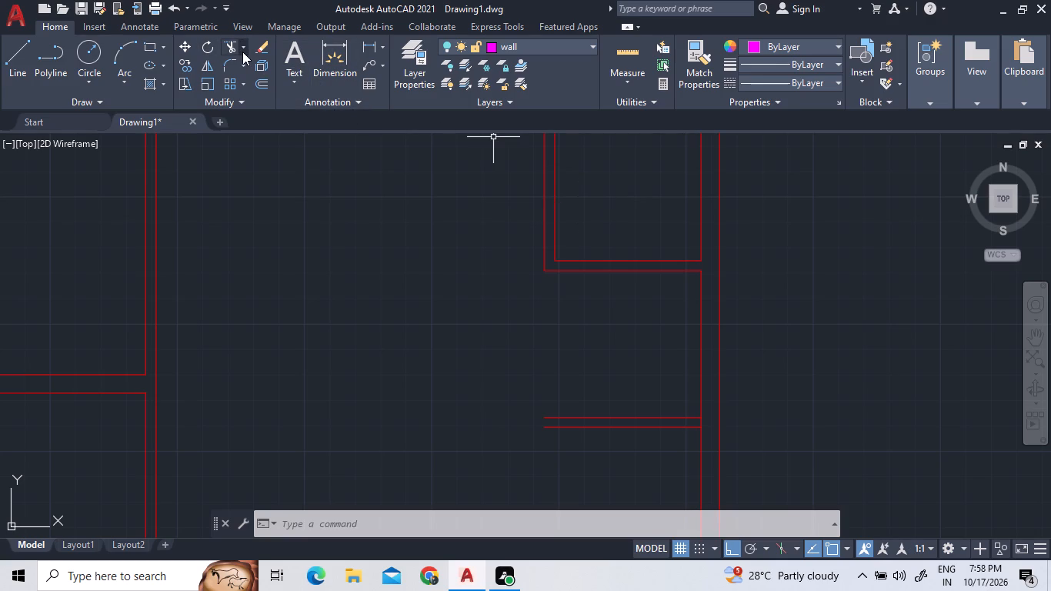
left_click(242, 52)
left_click(251, 101)
left_click(609, 215)
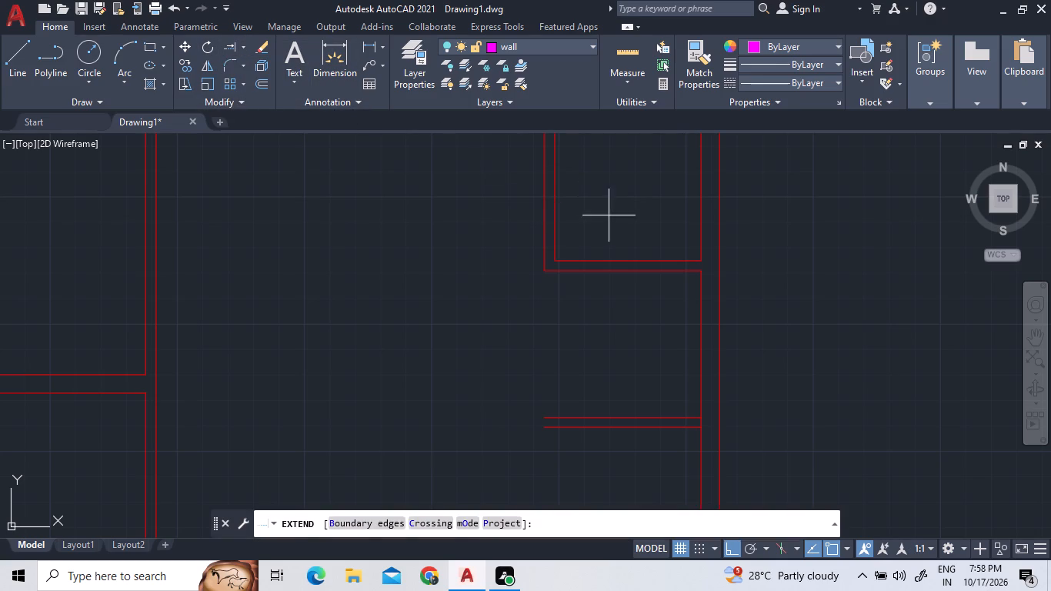
double_click(450, 216)
triple_click(562, 234)
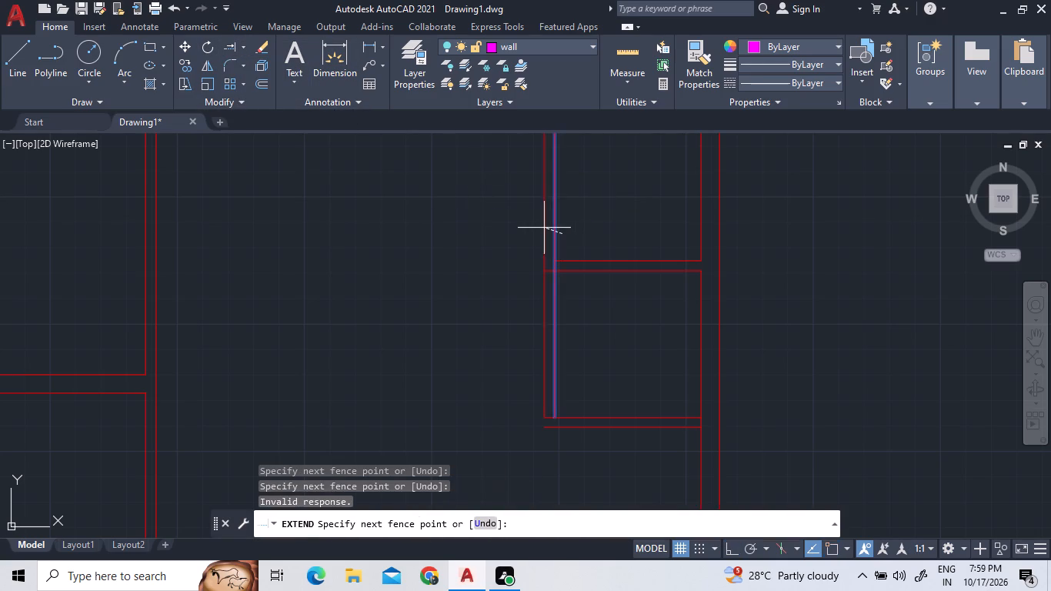
left_click(543, 228)
left_click(562, 289)
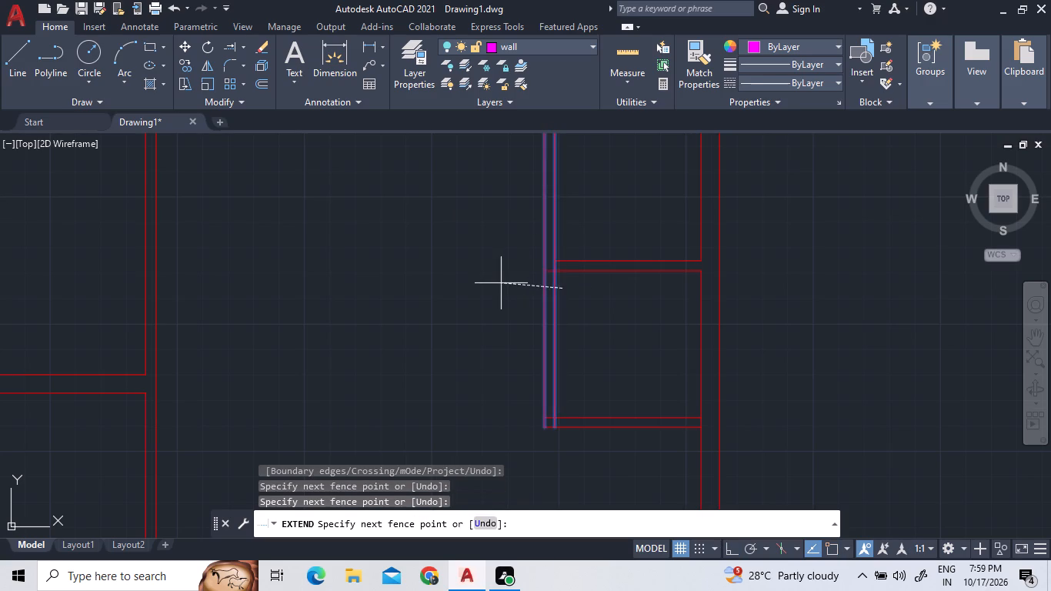
left_click(501, 283)
scroll(571, 277, "down", 2)
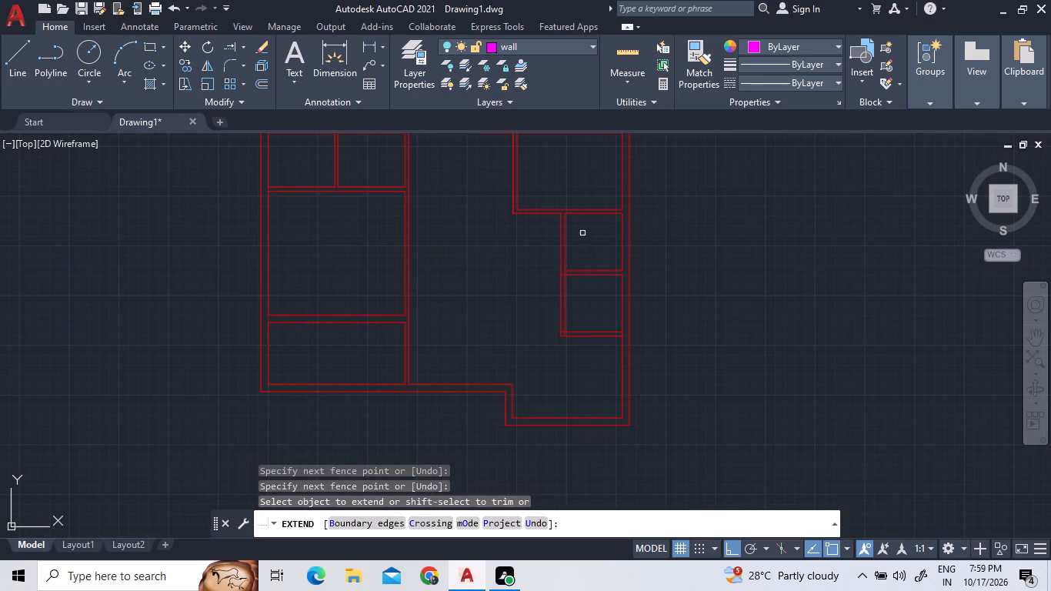
Extend both west wall lines of the room above the small rooms down to the bottom exterior wall.
scroll(559, 191, "up", 2)
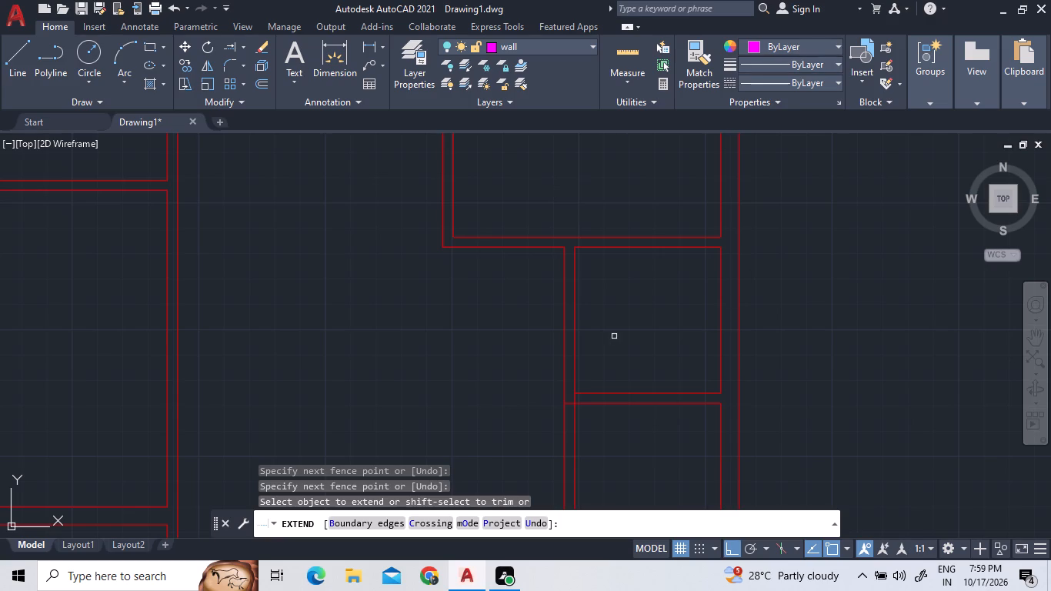
scroll(622, 326, "down", 2)
scroll(622, 402, "up", 2)
scroll(628, 386, "down", 3)
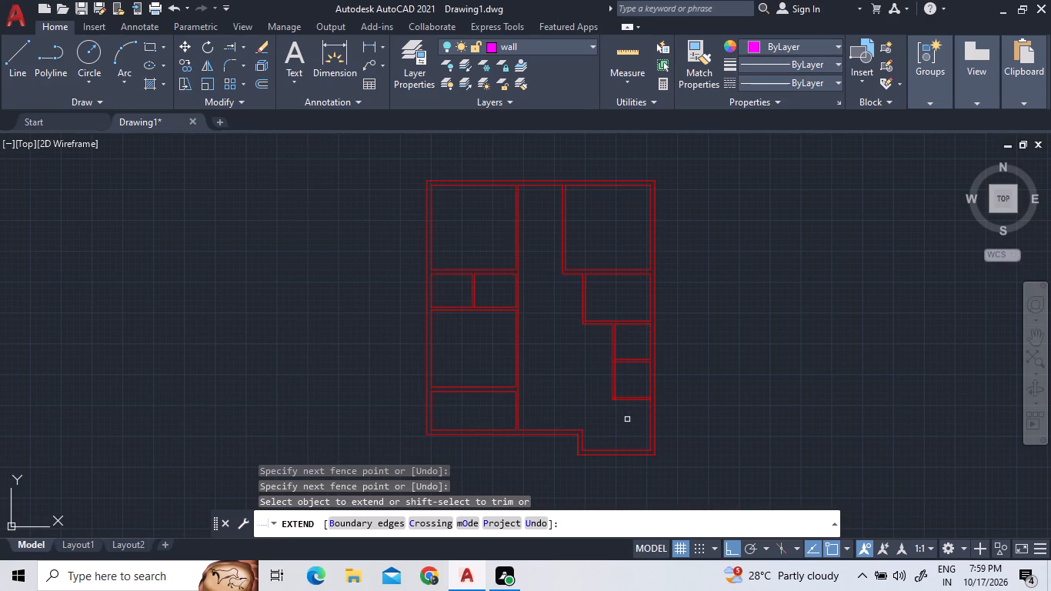
scroll(628, 395, "down", 1)
scroll(619, 411, "up", 2)
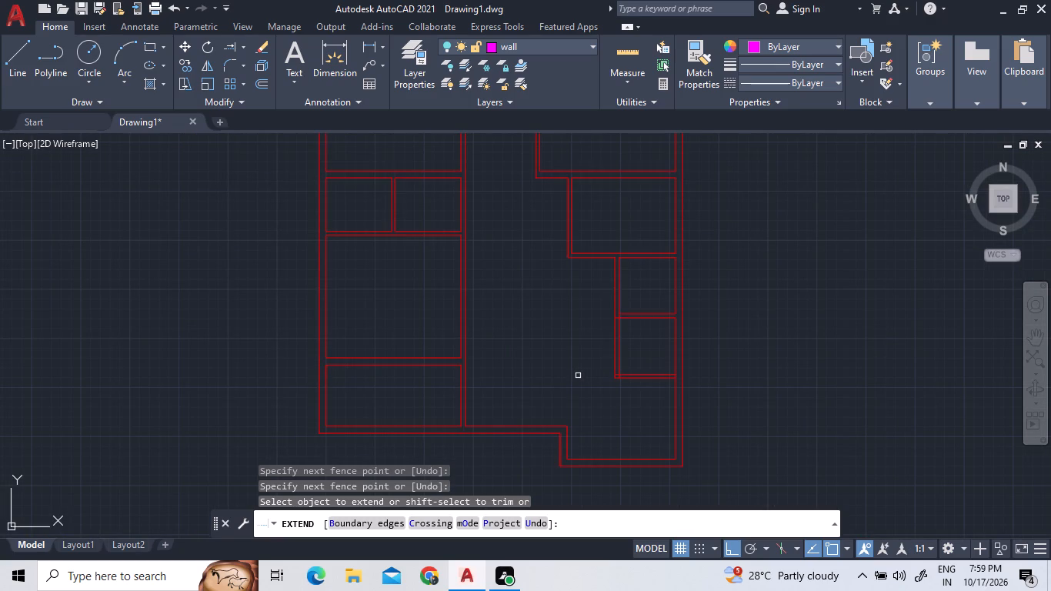
left_click(614, 215)
left_click(509, 232)
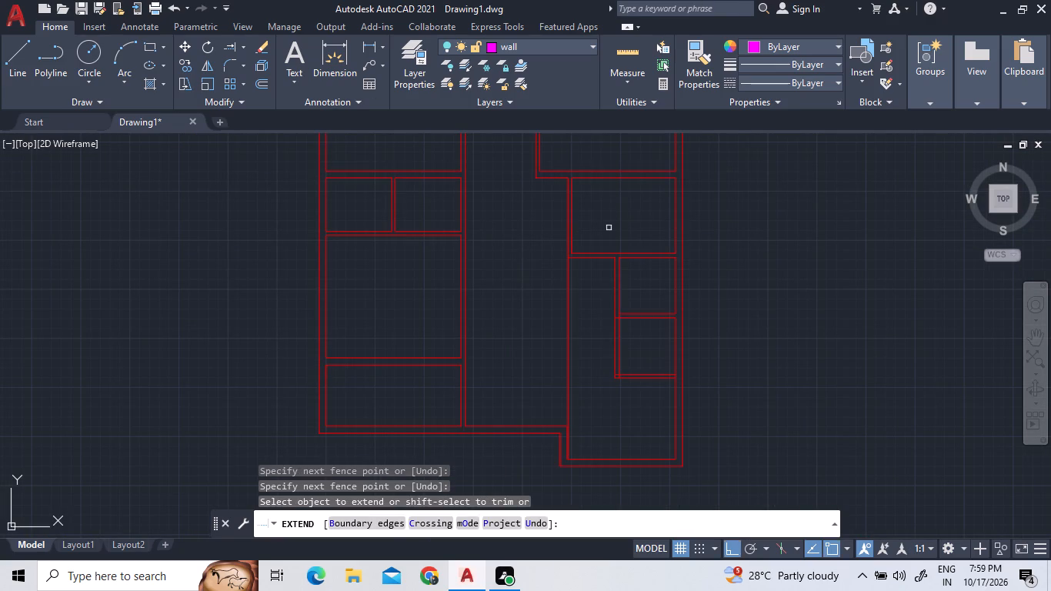
left_click(609, 228)
left_click(552, 223)
double_click(616, 229)
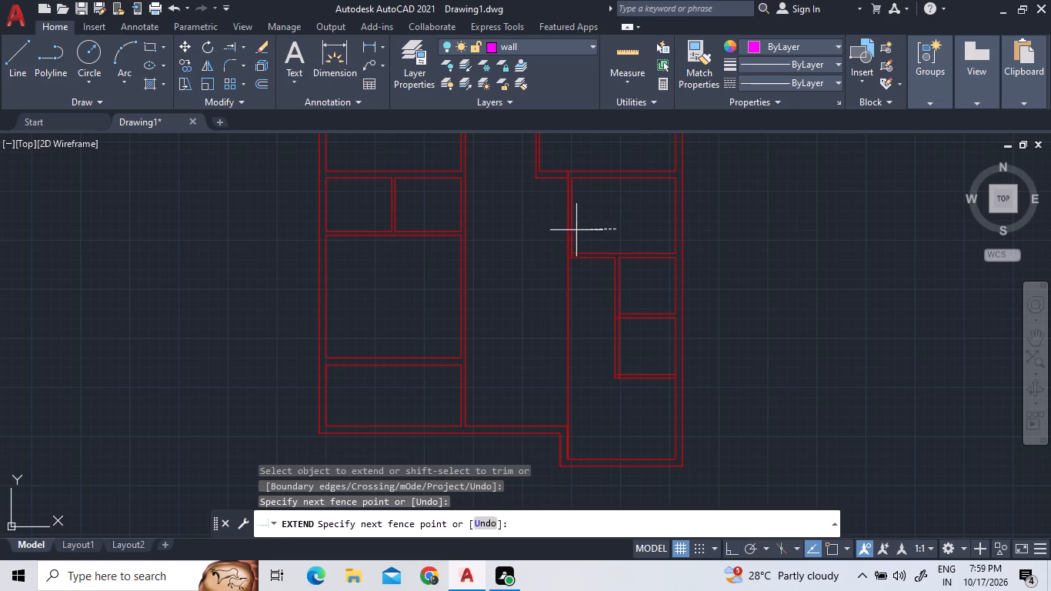
left_click(547, 233)
right_click(613, 223)
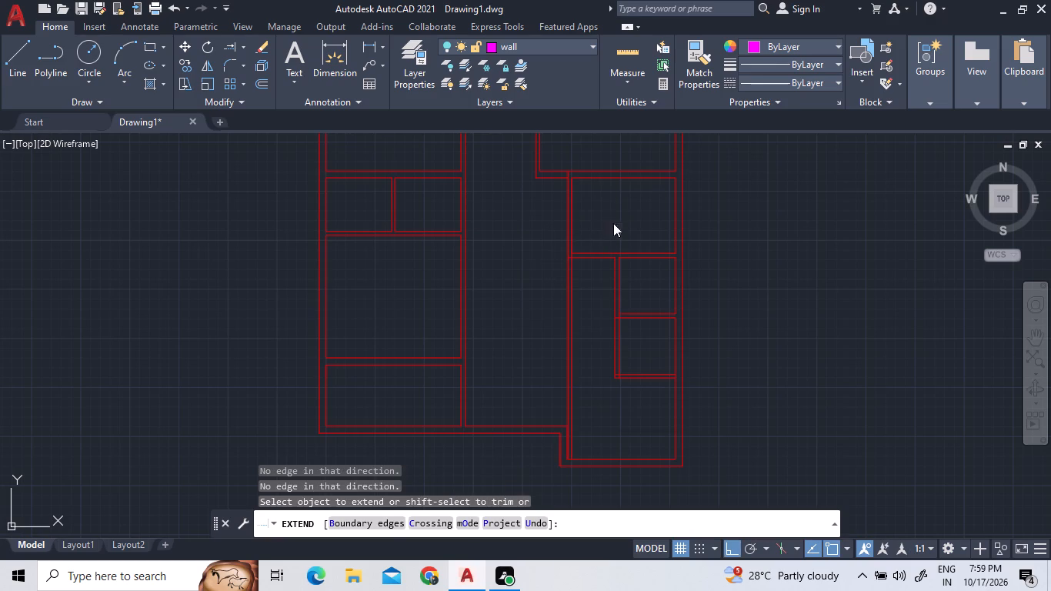
left_click(616, 227)
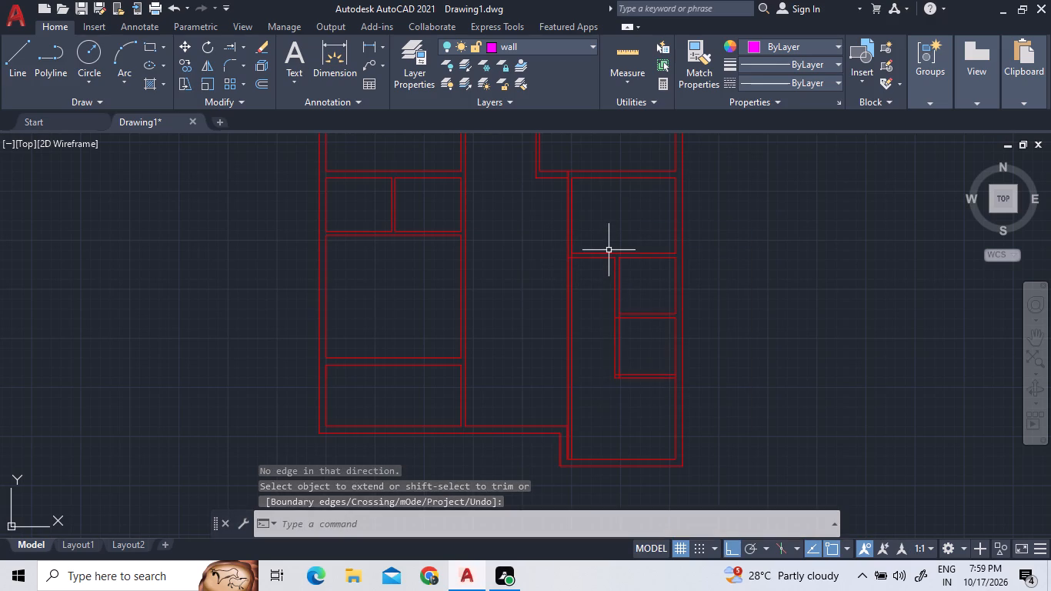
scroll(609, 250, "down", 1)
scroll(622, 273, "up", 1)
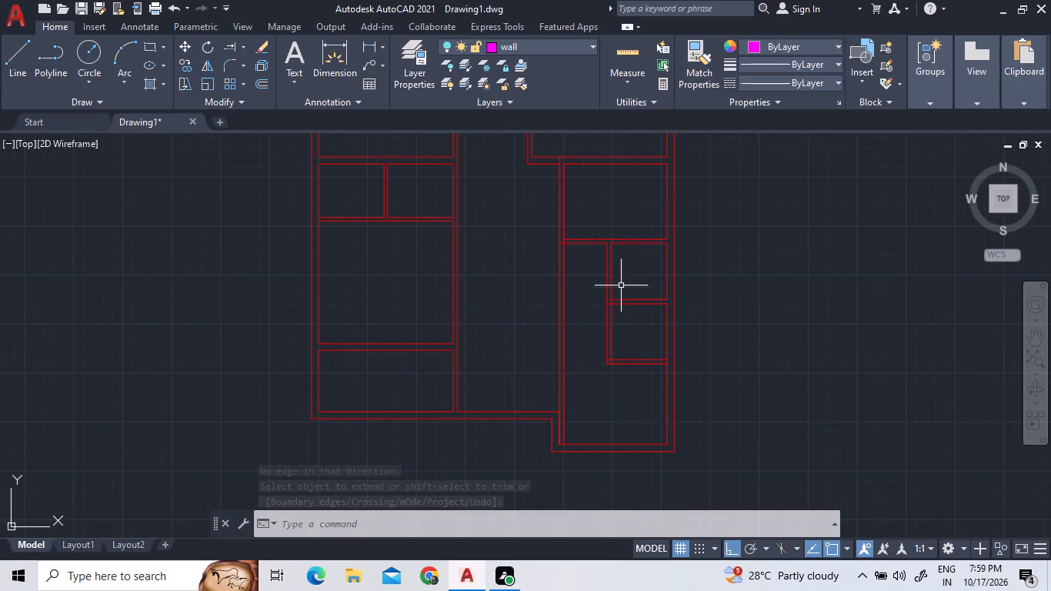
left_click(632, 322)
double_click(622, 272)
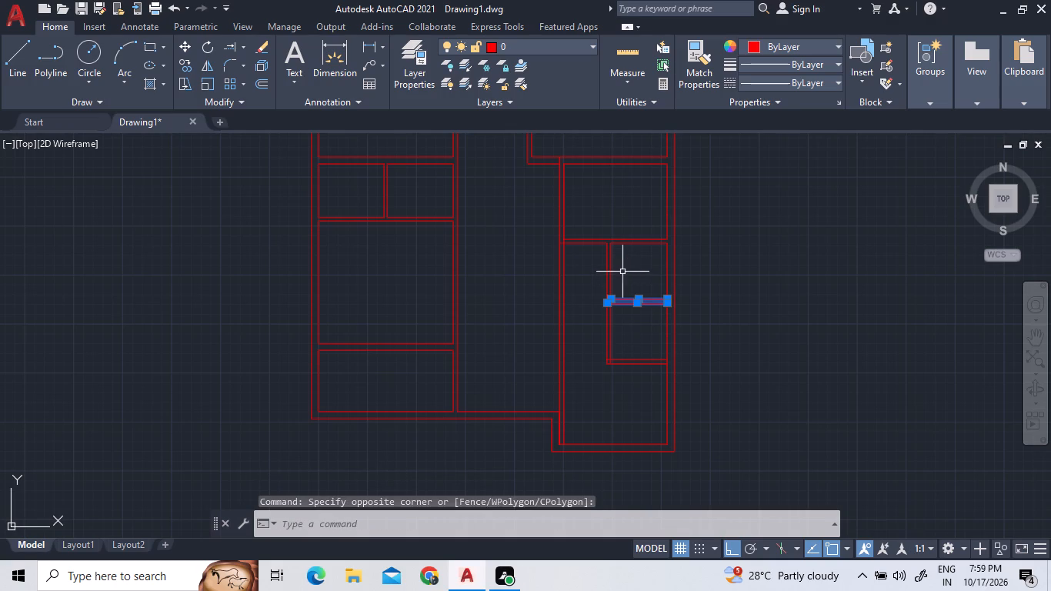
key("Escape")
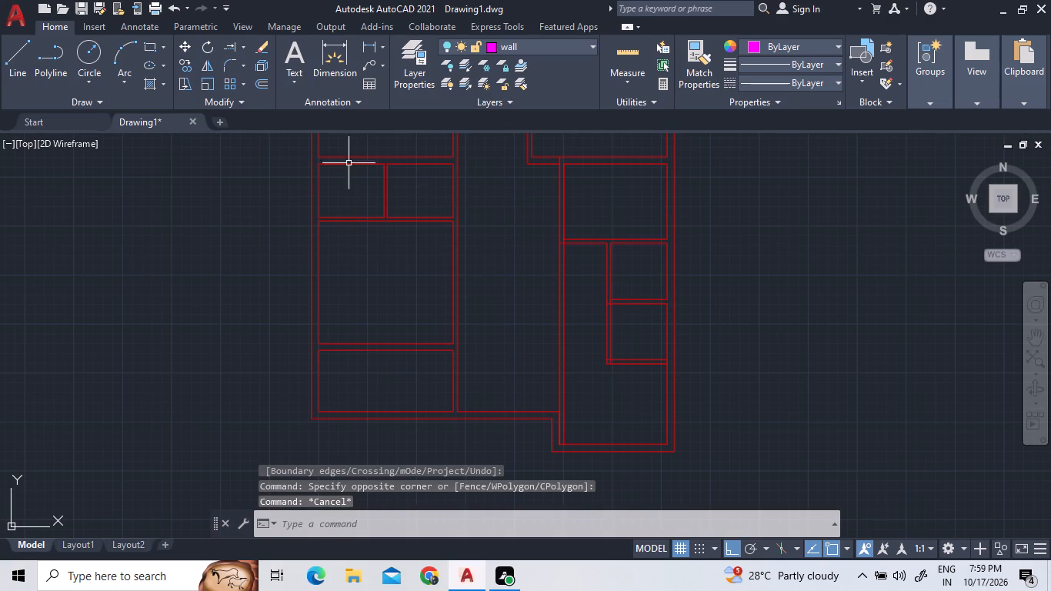
Extend both lines of the lower small room's bottom wall west to the long vertical wall and east to the exterior wall's outer line.
left_click(230, 48)
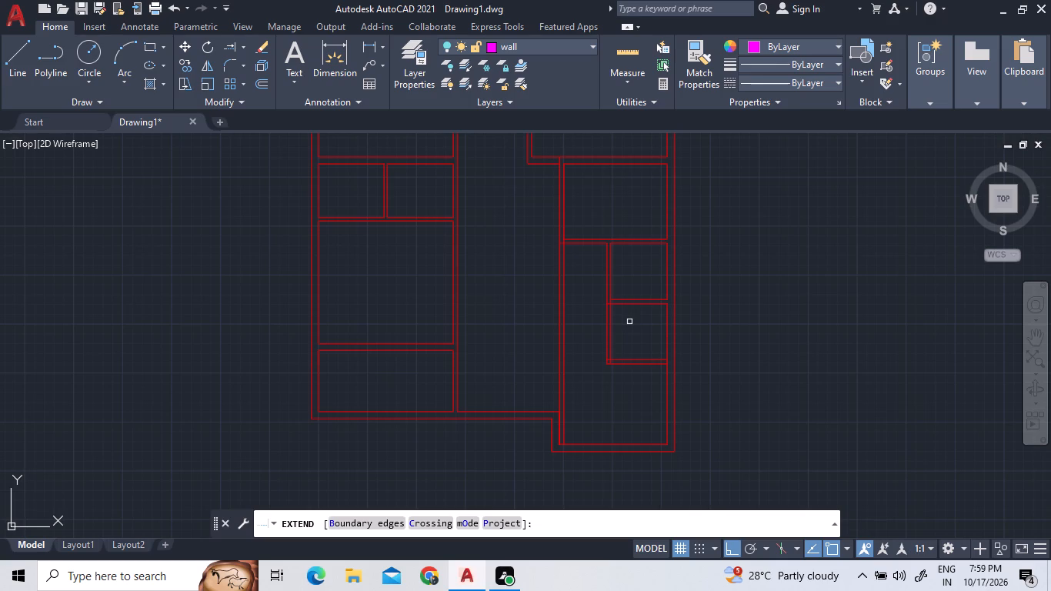
left_click(627, 402)
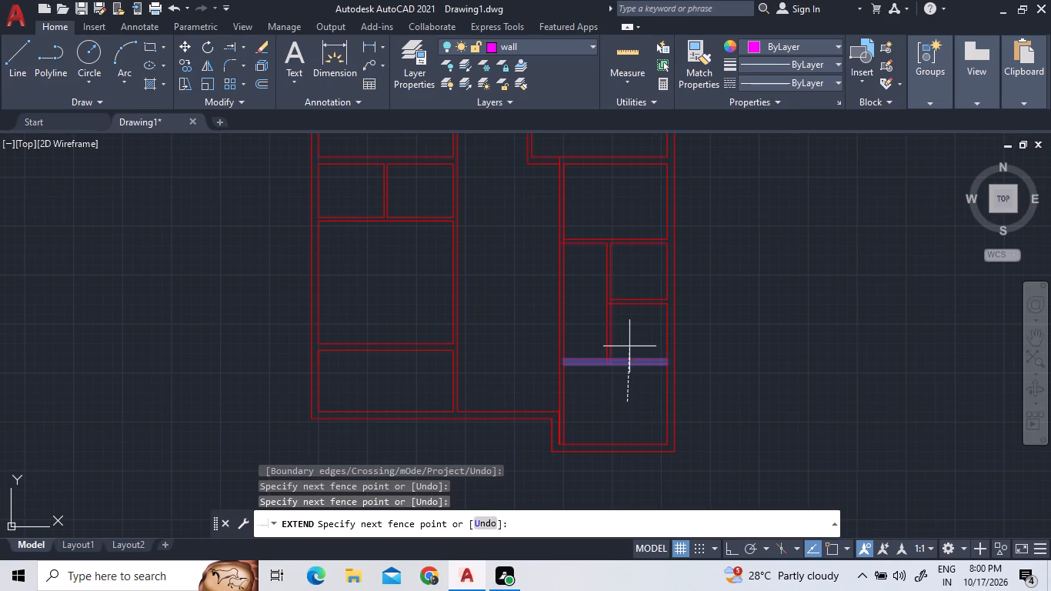
left_click(629, 335)
double_click(634, 407)
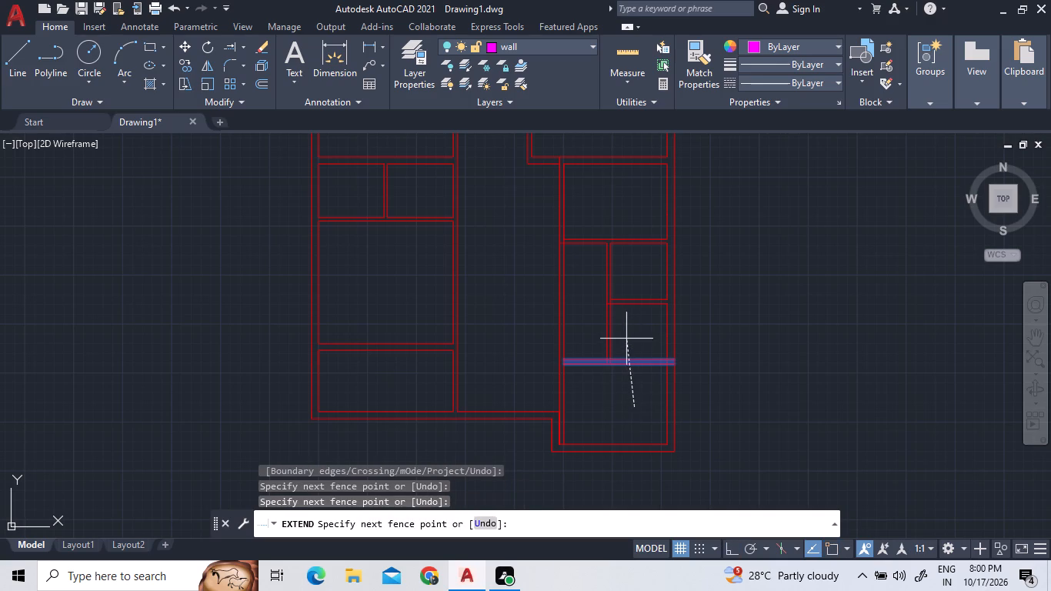
double_click(626, 339)
left_click(582, 392)
double_click(586, 318)
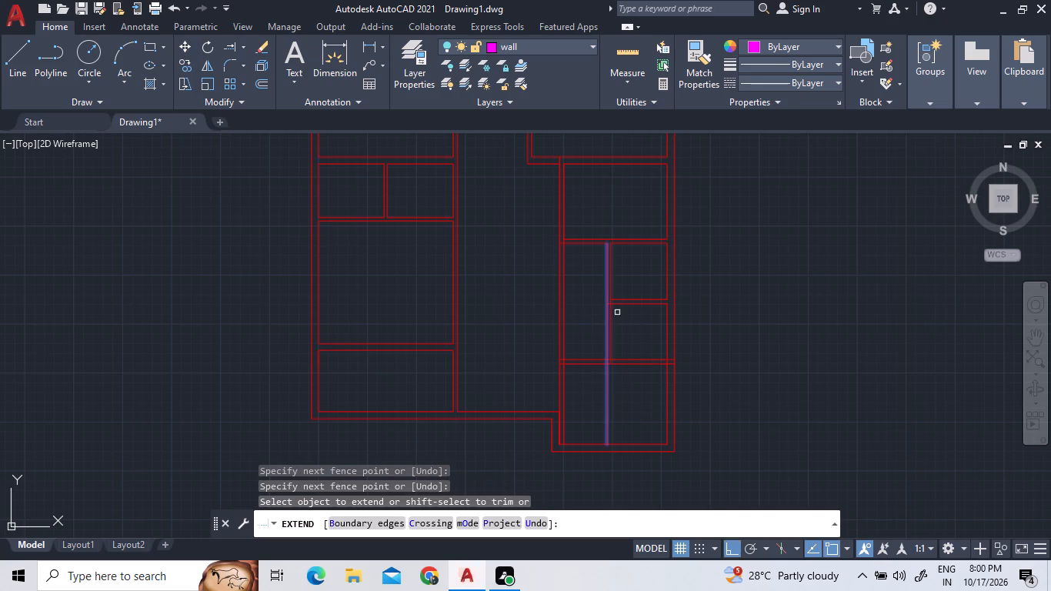
Extend both lines of the wall between the two small rooms west to the long vertical wall.
left_click(622, 319)
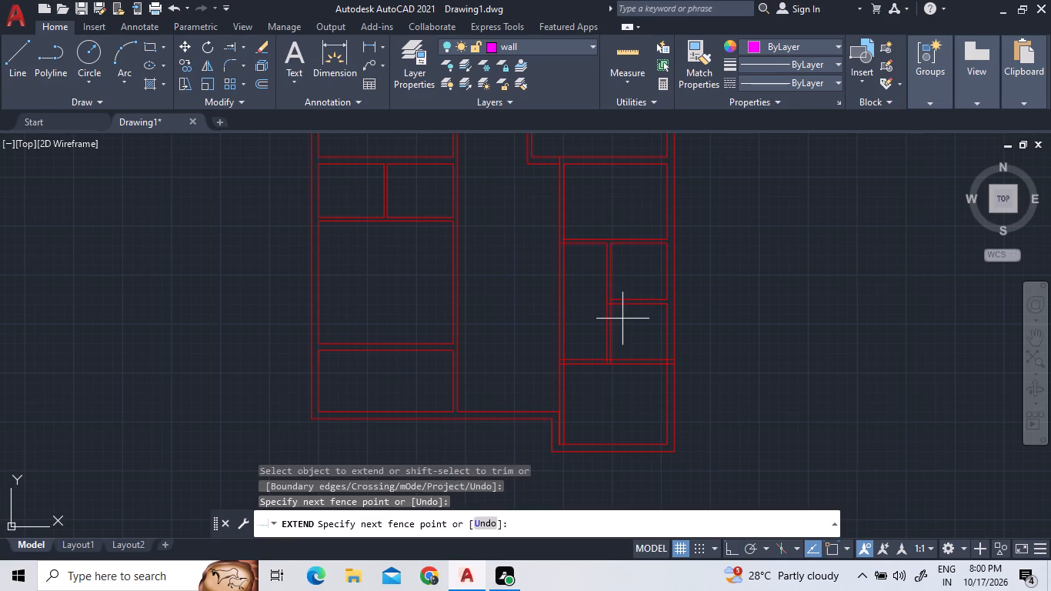
left_click(626, 283)
double_click(628, 313)
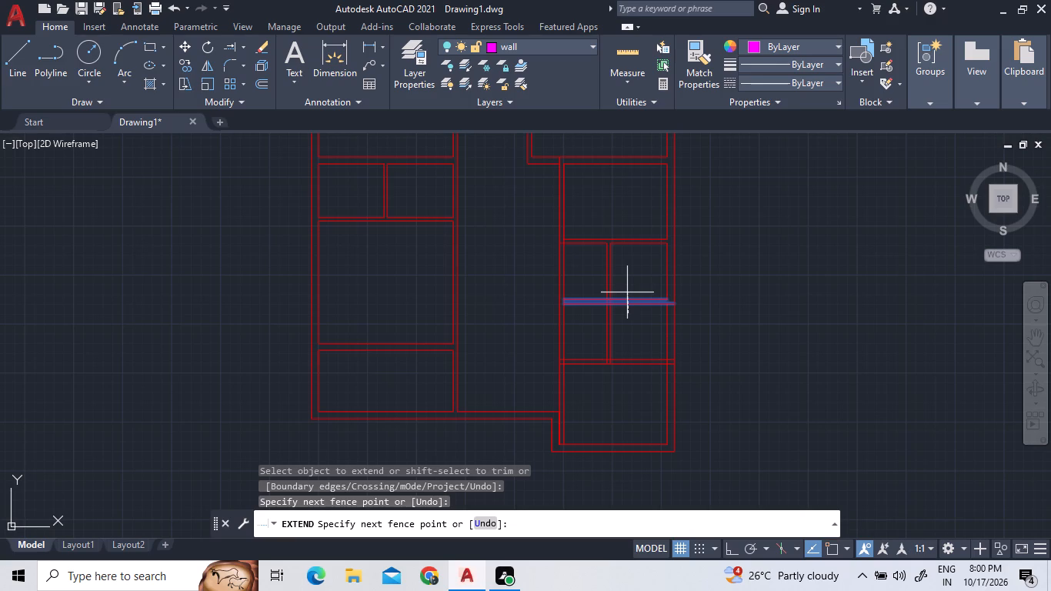
left_click(627, 292)
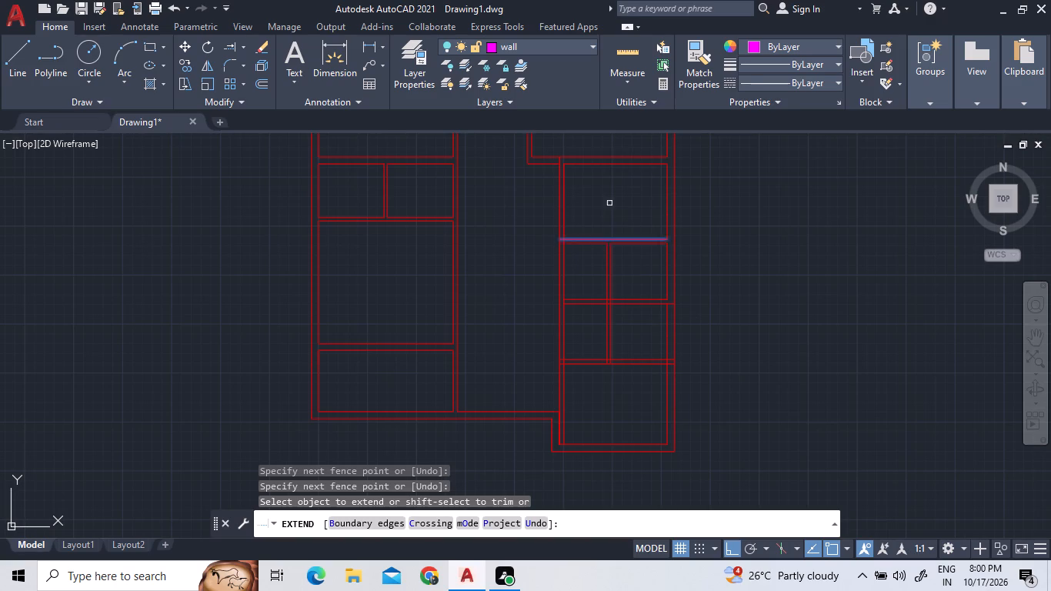
left_click(617, 243)
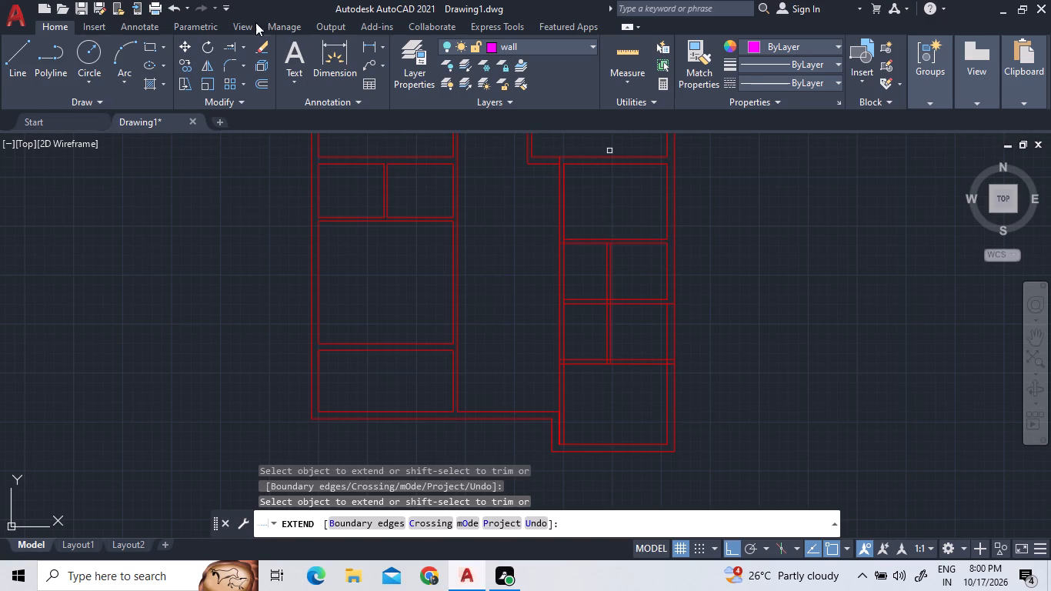
Trim away both lines of the upper small room's west wall between its top and bottom walls.
left_click(242, 52)
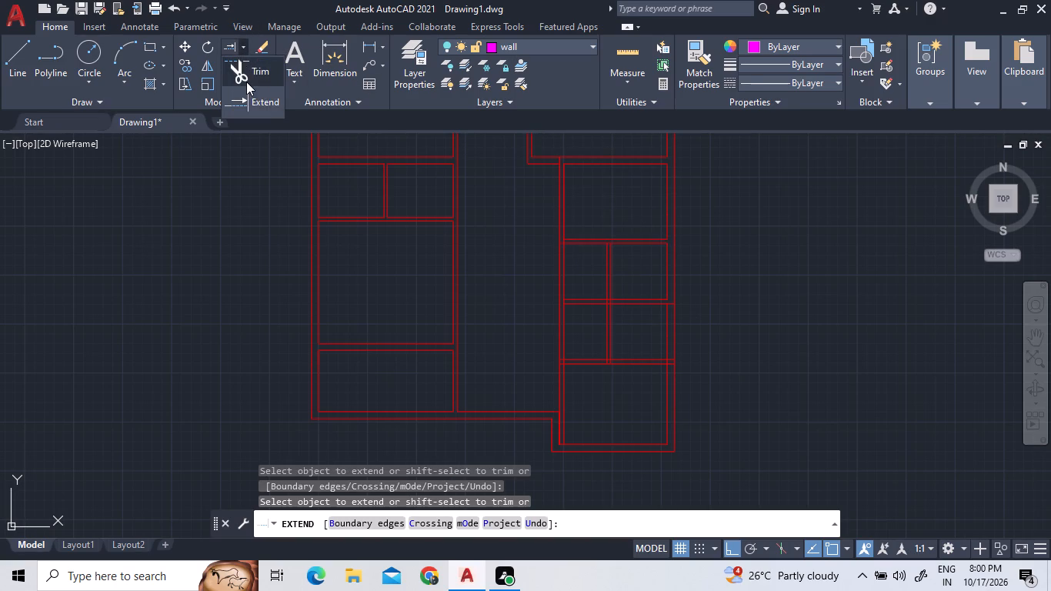
left_click(244, 76)
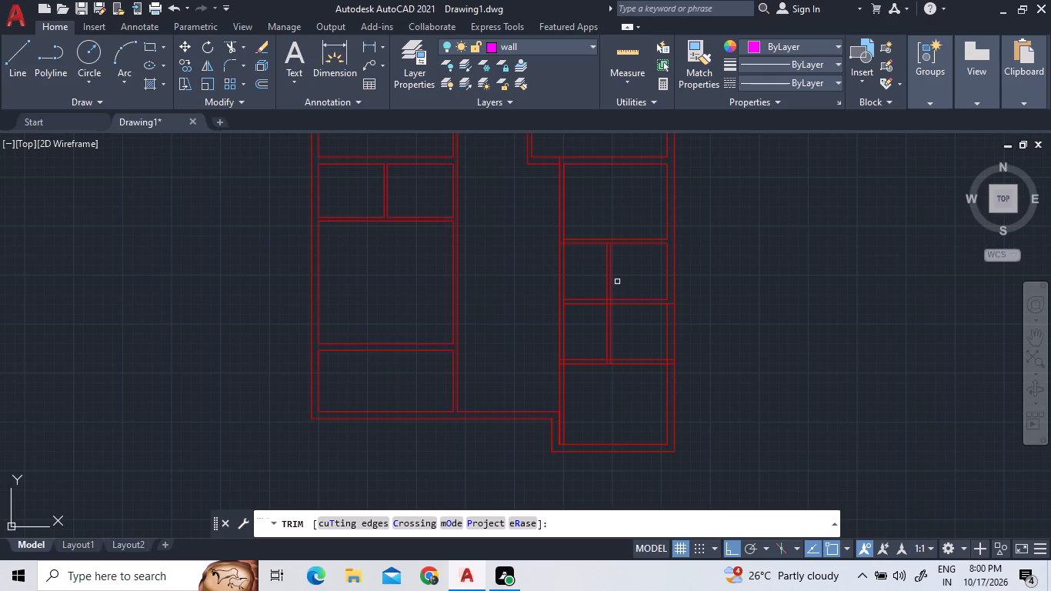
left_click(619, 272)
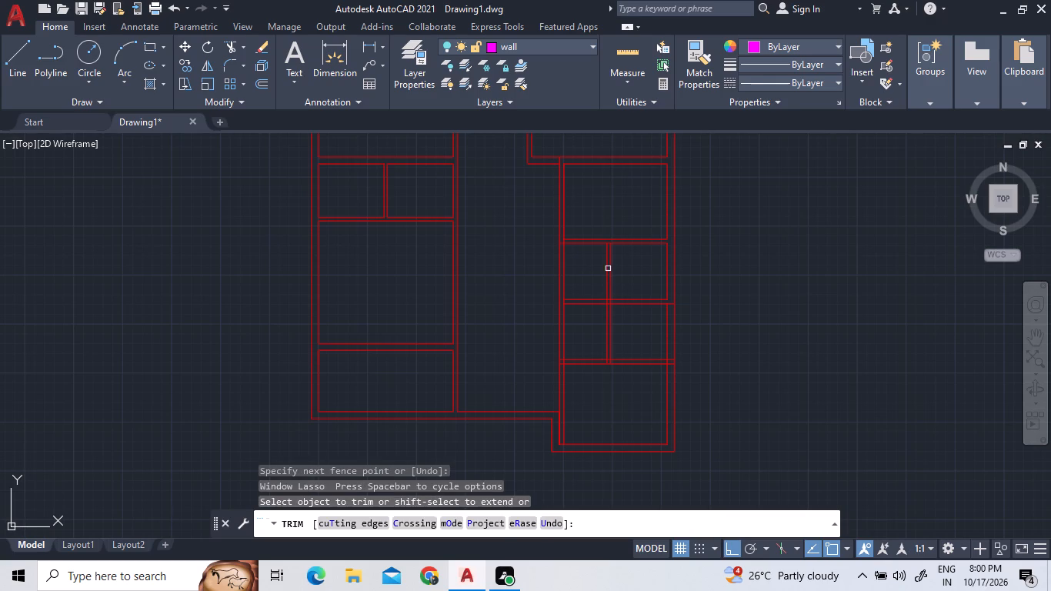
left_click(608, 269)
double_click(613, 269)
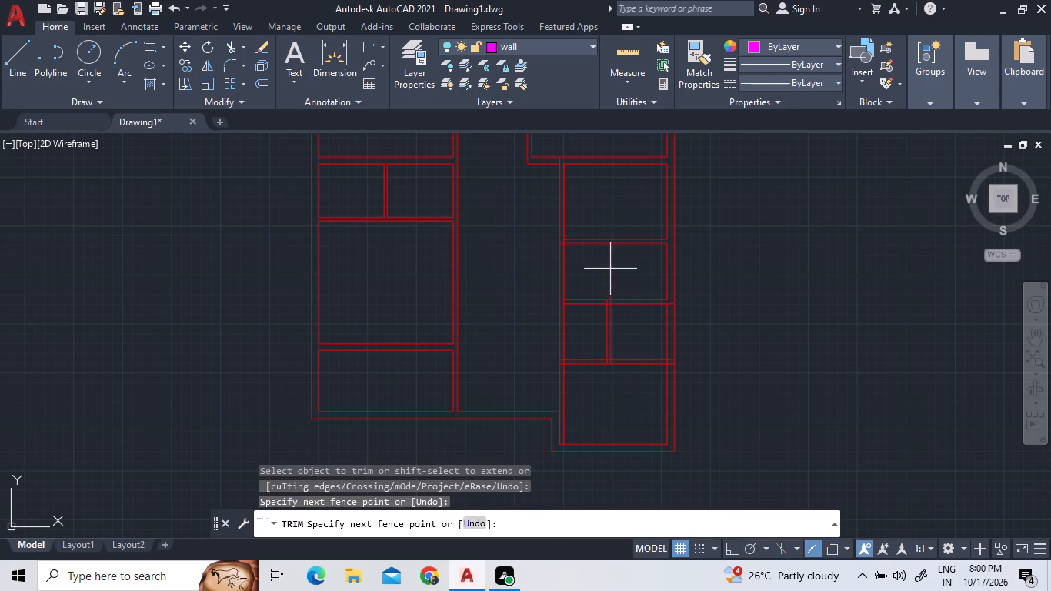
double_click(609, 269)
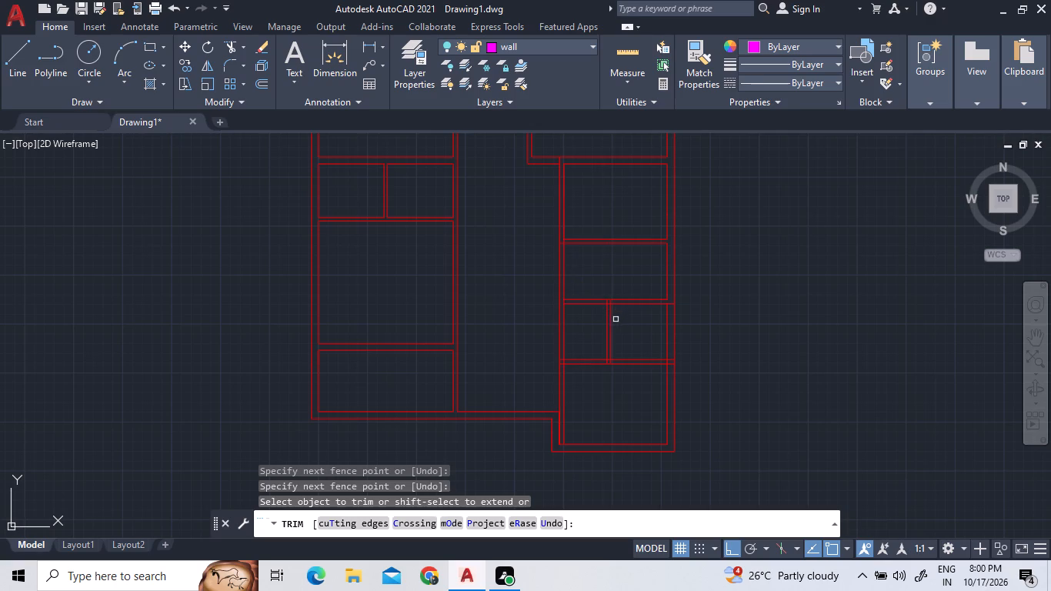
Trim the long vertical wall's inner line between the two horizontal walls bounding the lower small room.
scroll(607, 375, "up", 1)
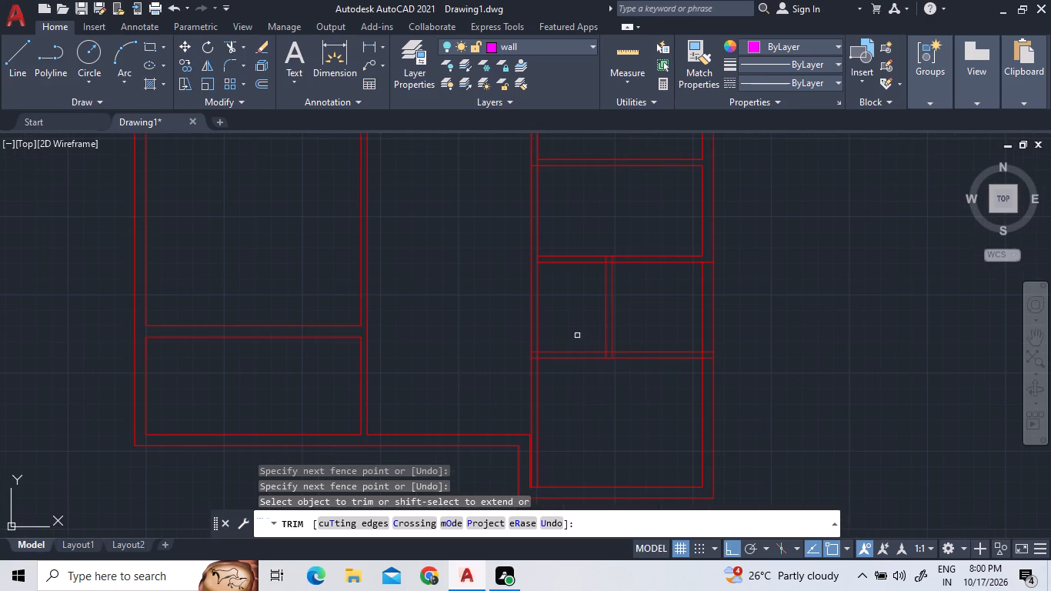
left_click(566, 329)
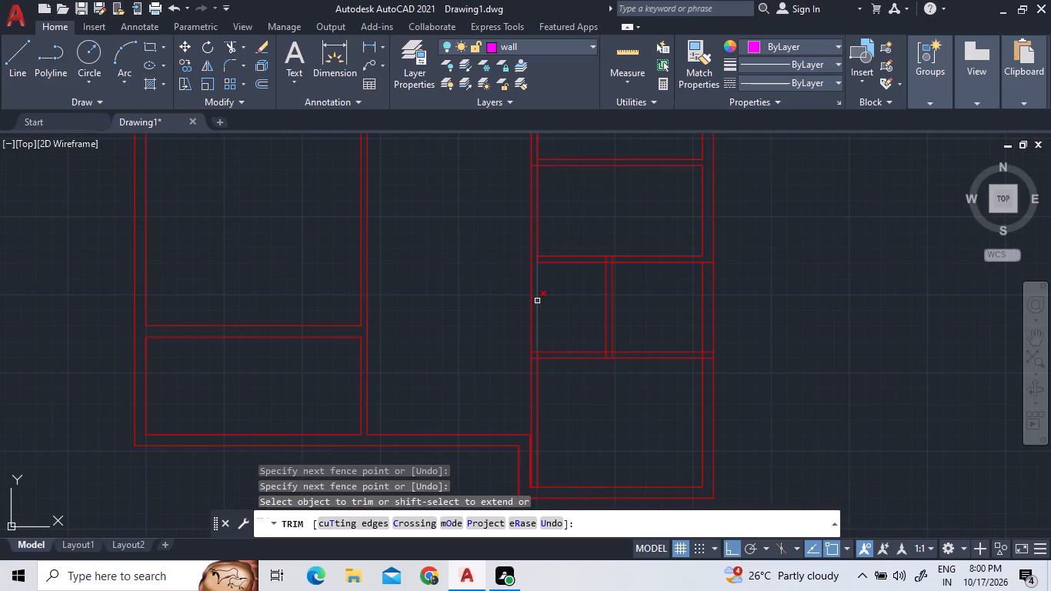
left_click(537, 301)
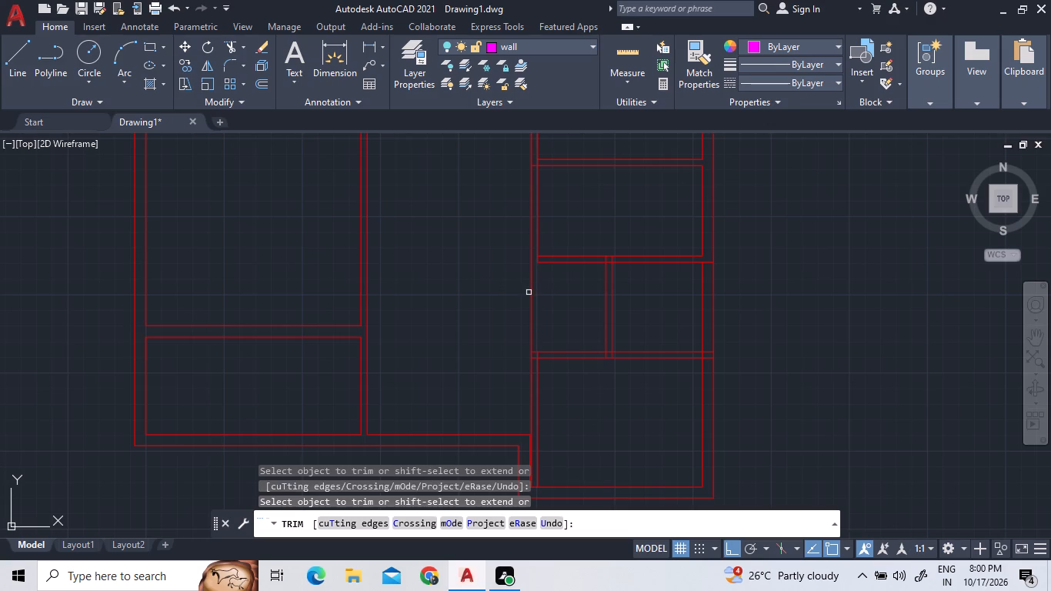
Extend the lower line of the wall above the lower small room west to the long vertical wall's outer line.
left_click(243, 48)
left_click(259, 97)
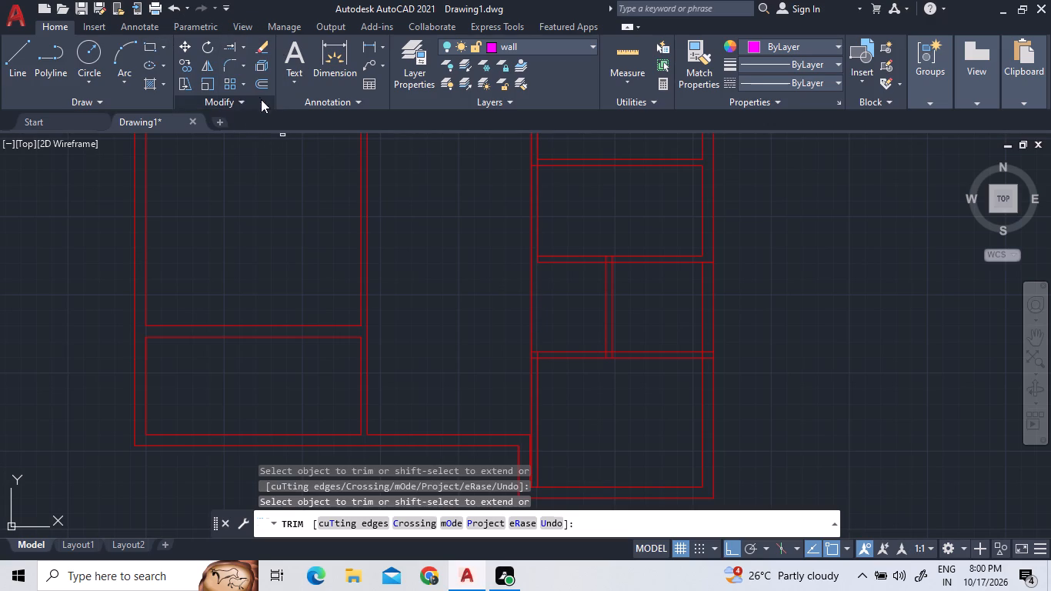
left_click(561, 261)
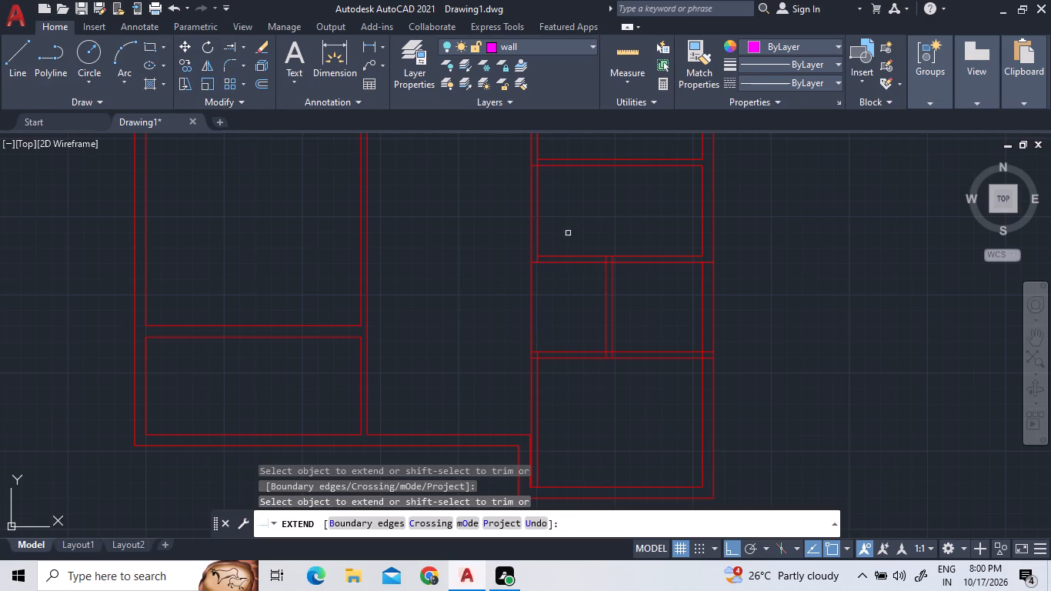
Trim the long vertical wall's outer line between the two horizontal walls bounding the lower small room.
left_click(242, 44)
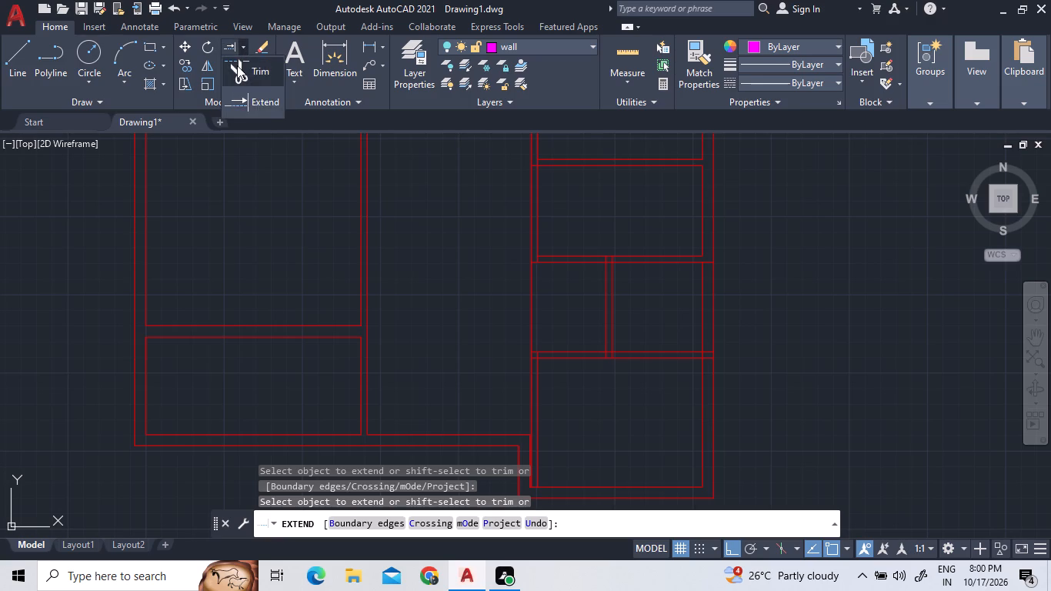
left_click(237, 66)
left_click(532, 313)
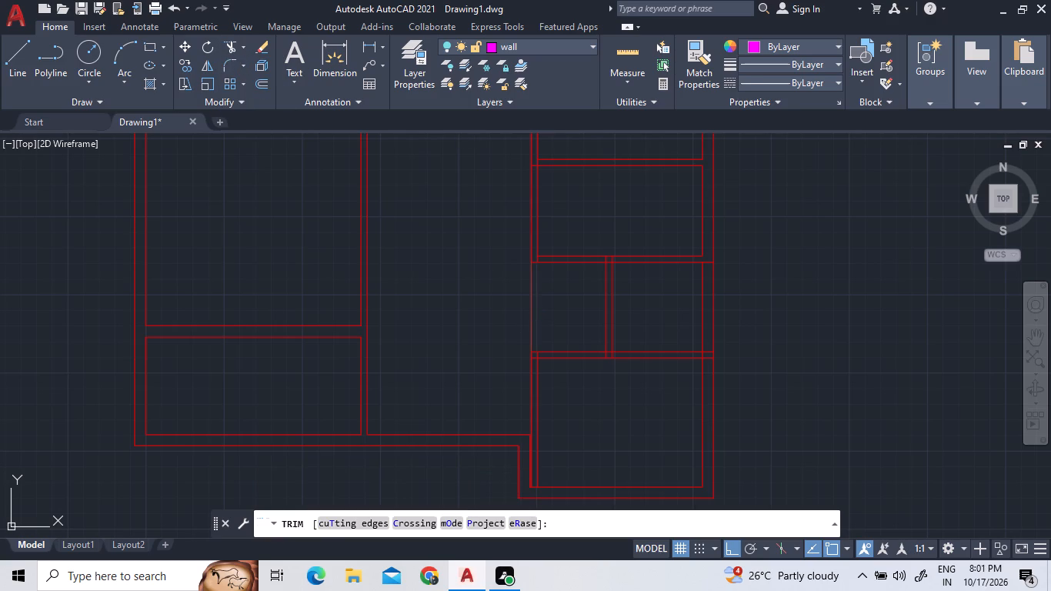
double_click(532, 308)
right_click(546, 306)
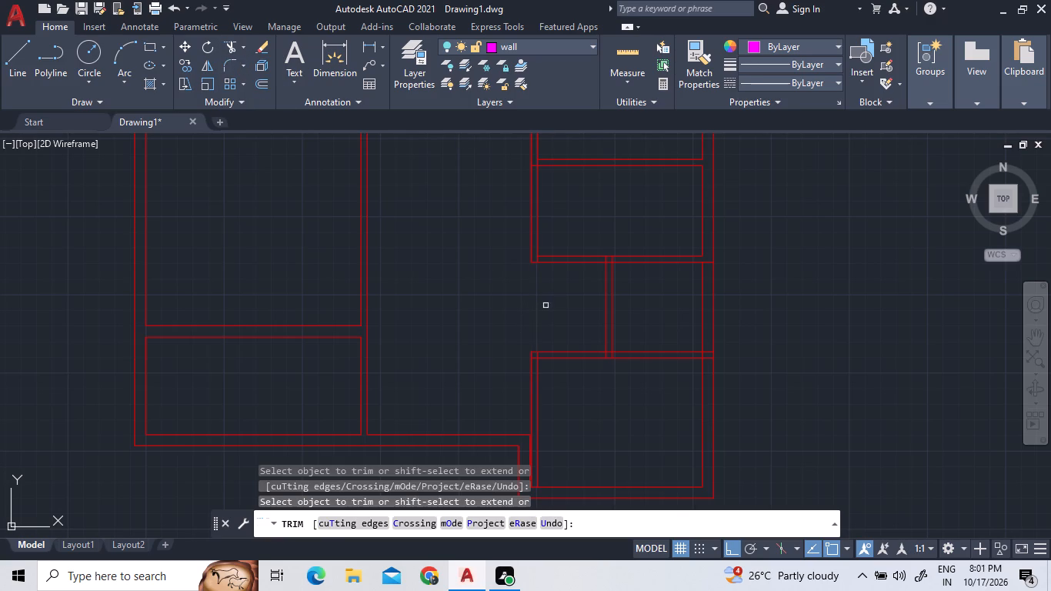
left_click(554, 311)
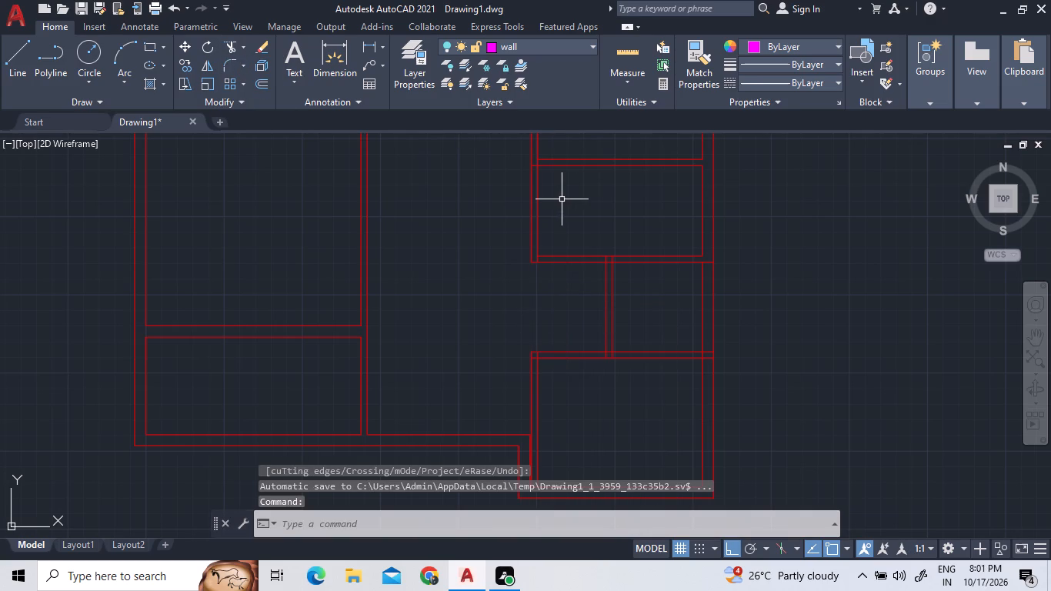
Trim the overlapping line segments where the long vertical wall meets the horizontal wall above the larger upper room.
left_click(235, 48)
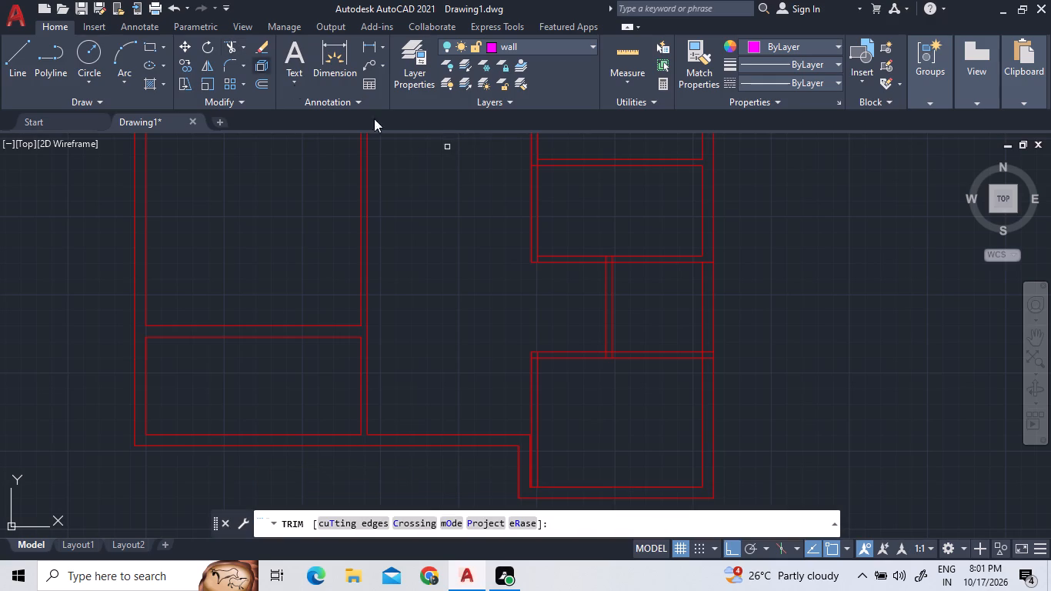
scroll(538, 161, "up", 3)
left_click(535, 166)
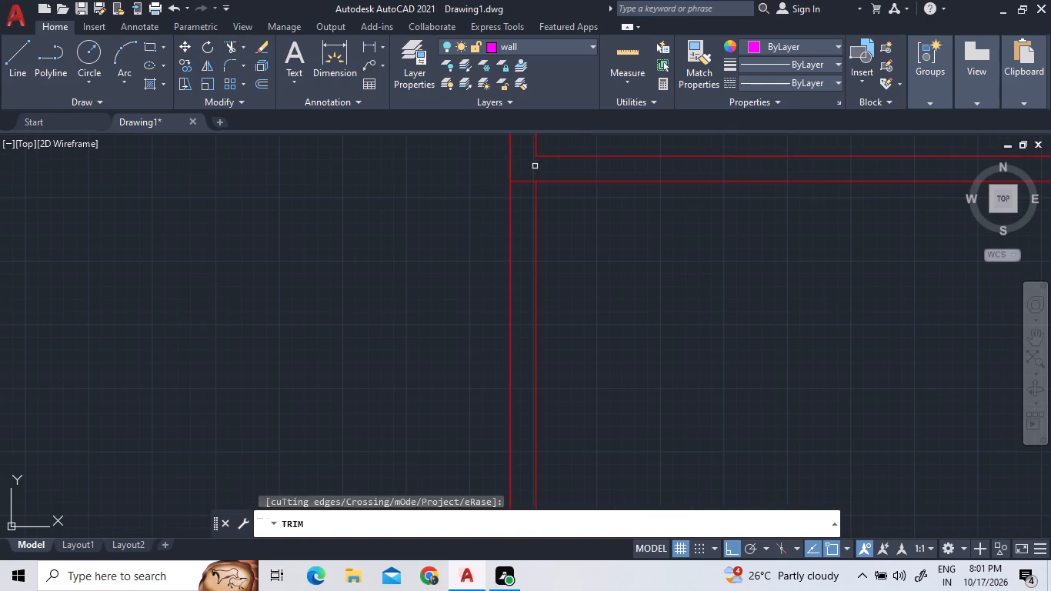
left_click(521, 182)
scroll(521, 169, "down", 3)
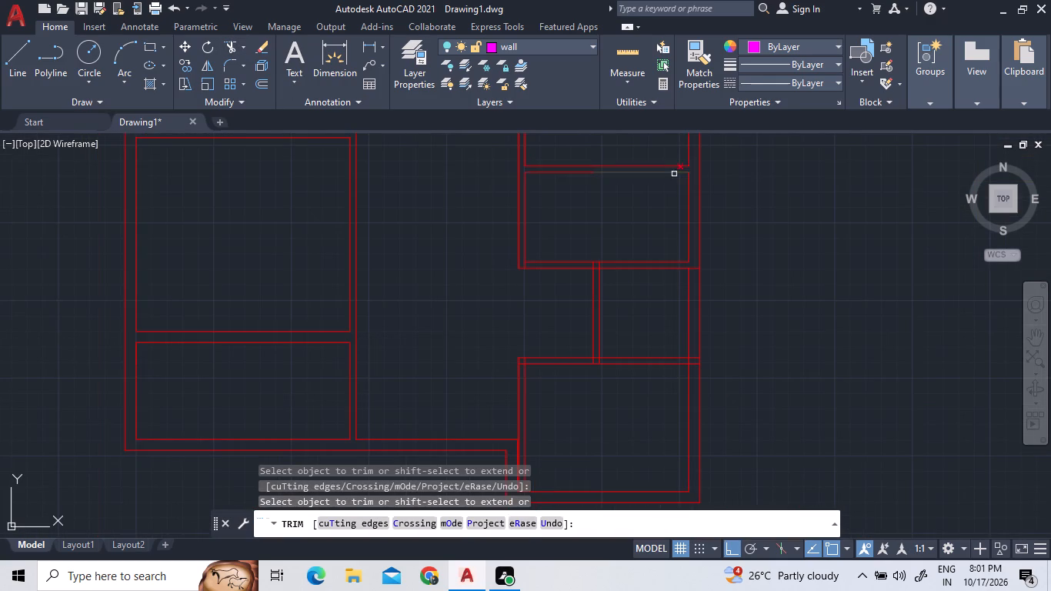
Trim the line overlaps at the partition's top junction and at the upper room's southwest wall corner.
scroll(593, 271, "up", 2)
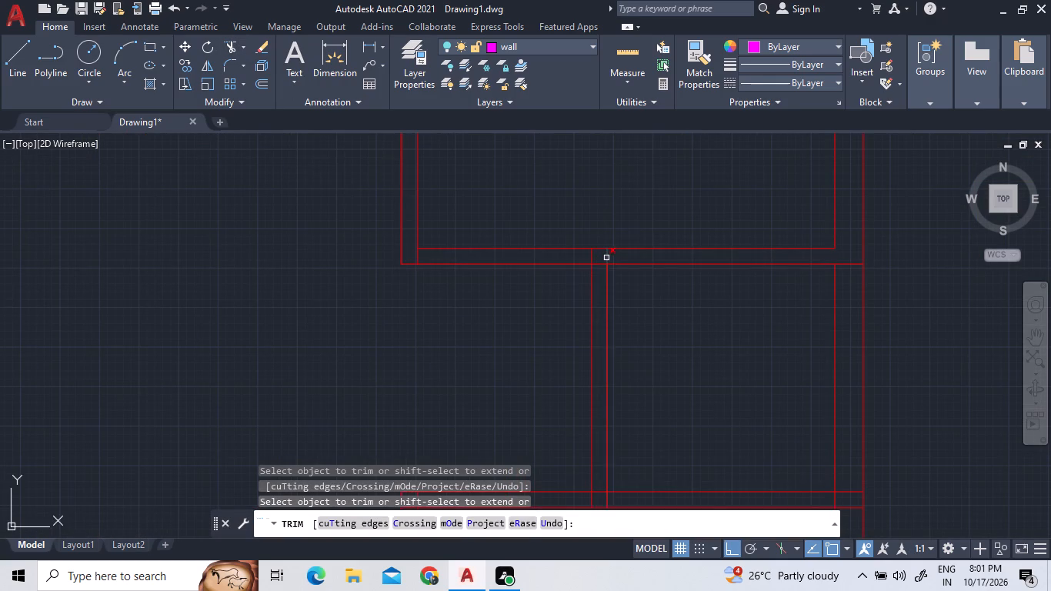
left_click(606, 258)
left_click(591, 255)
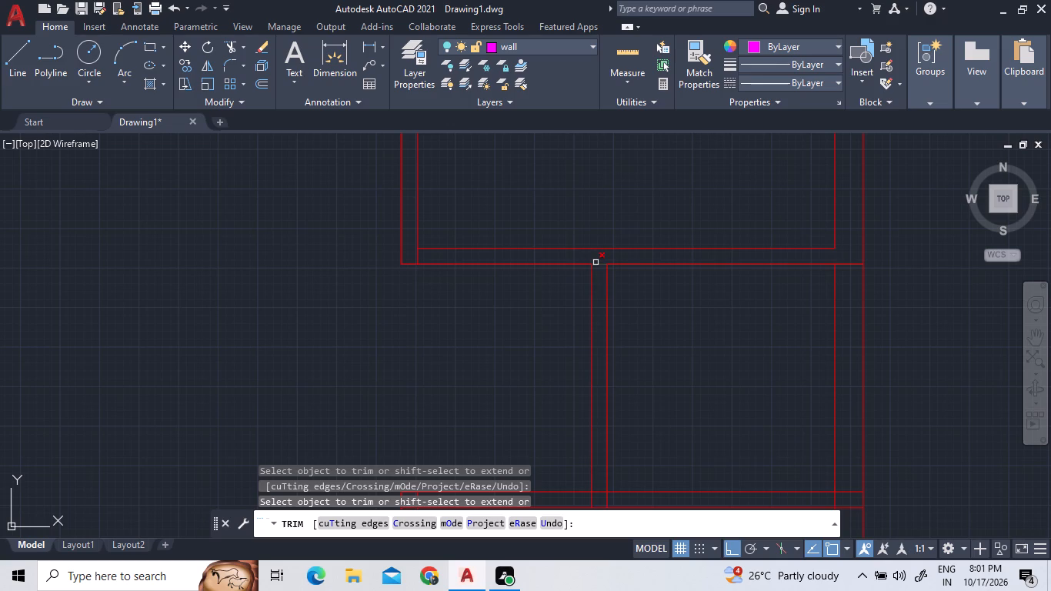
double_click(596, 264)
left_click(419, 257)
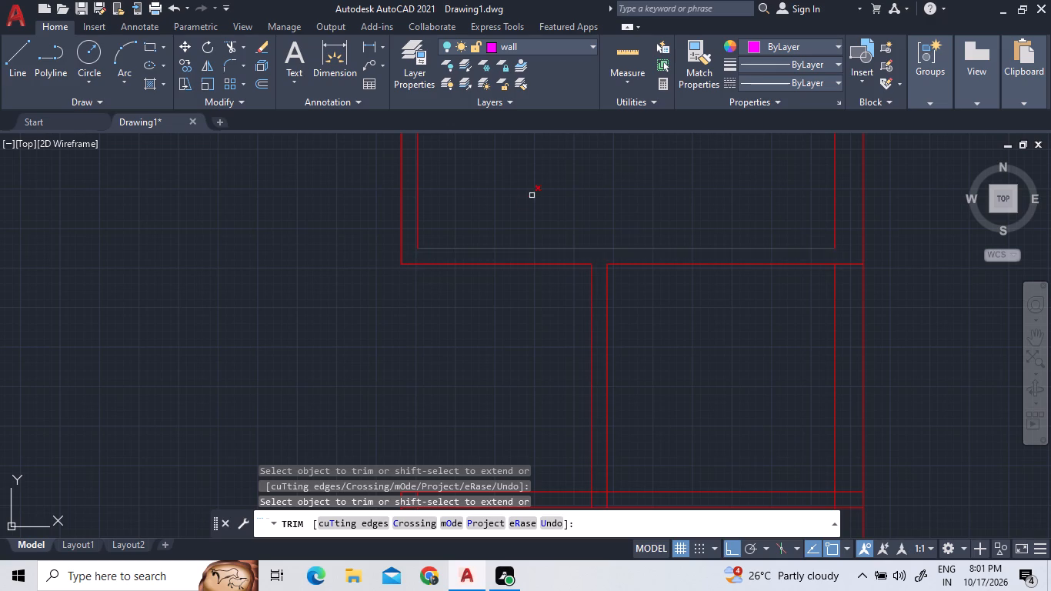
Trim the overlapping lines where the horizontal walls above and below the small room join the east exterior wall.
scroll(534, 191, "down", 3)
scroll(625, 202, "up", 2)
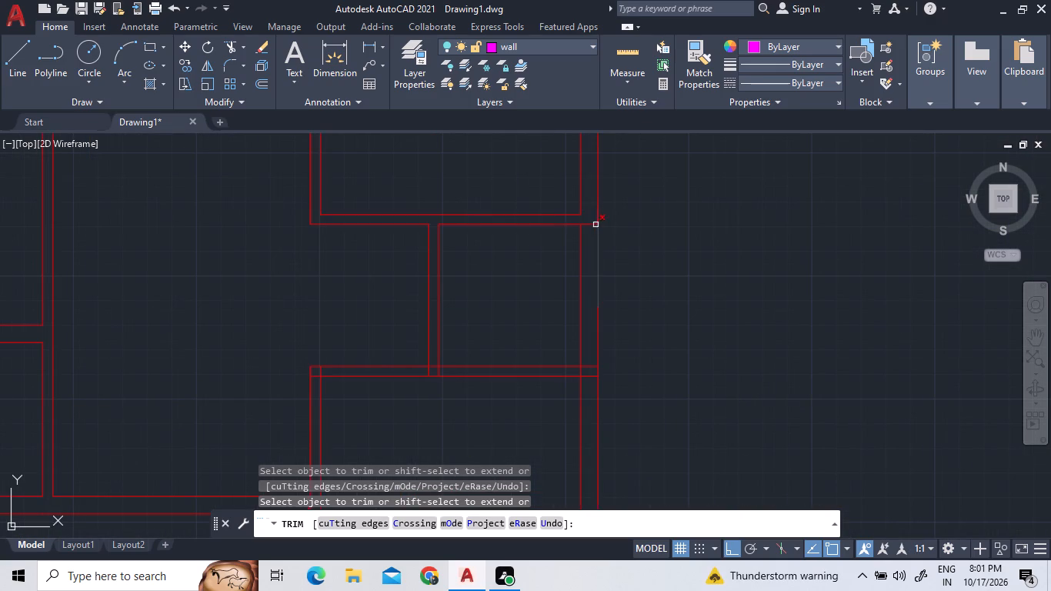
left_click(592, 225)
left_click(589, 365)
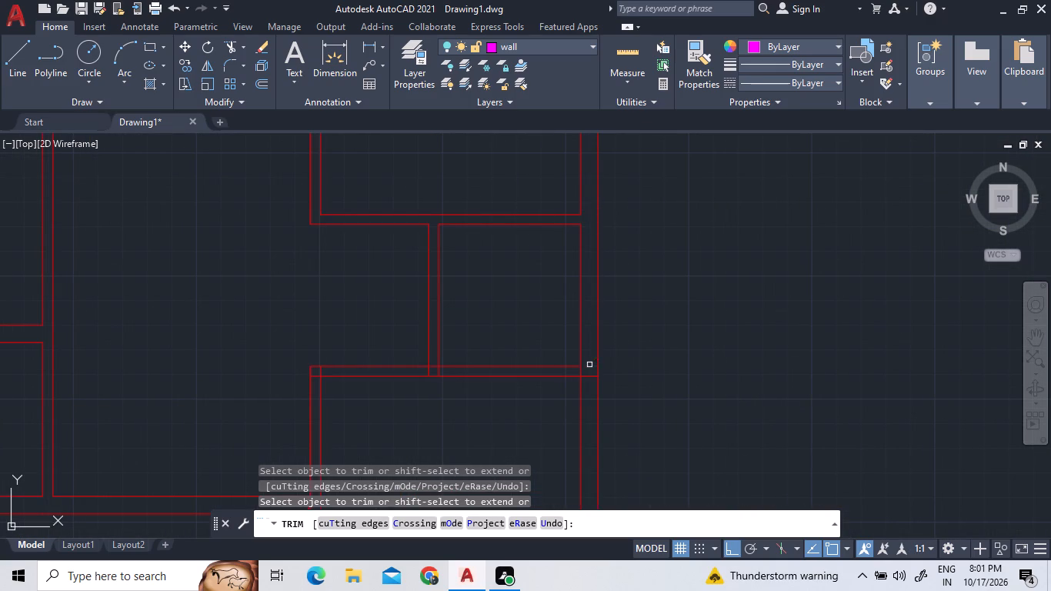
double_click(579, 374)
left_click(590, 374)
Trim both partition line ends and the wall segment between them at the partition's bottom junction.
double_click(439, 371)
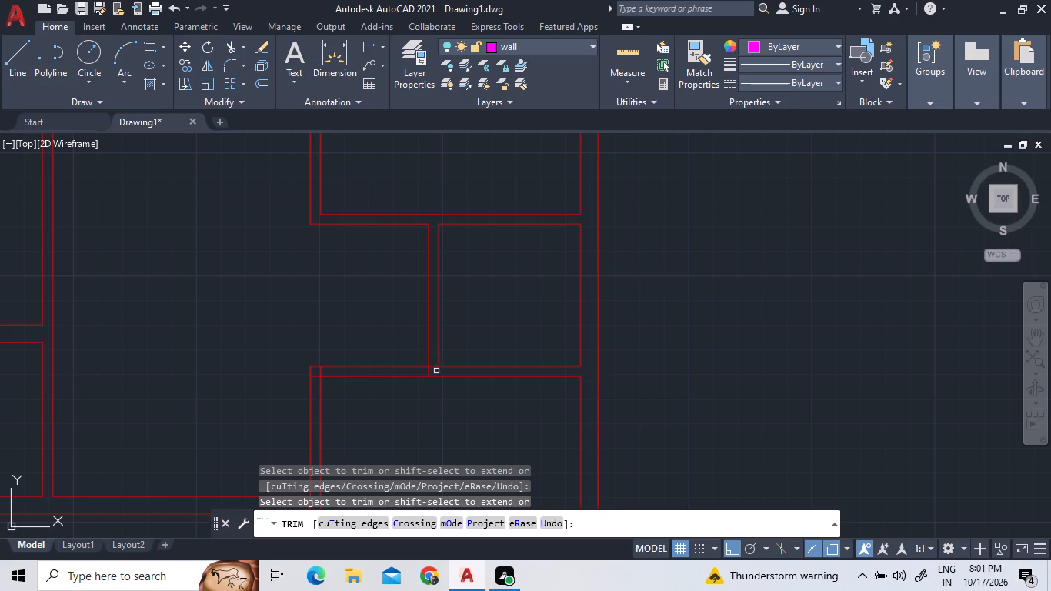
double_click(428, 371)
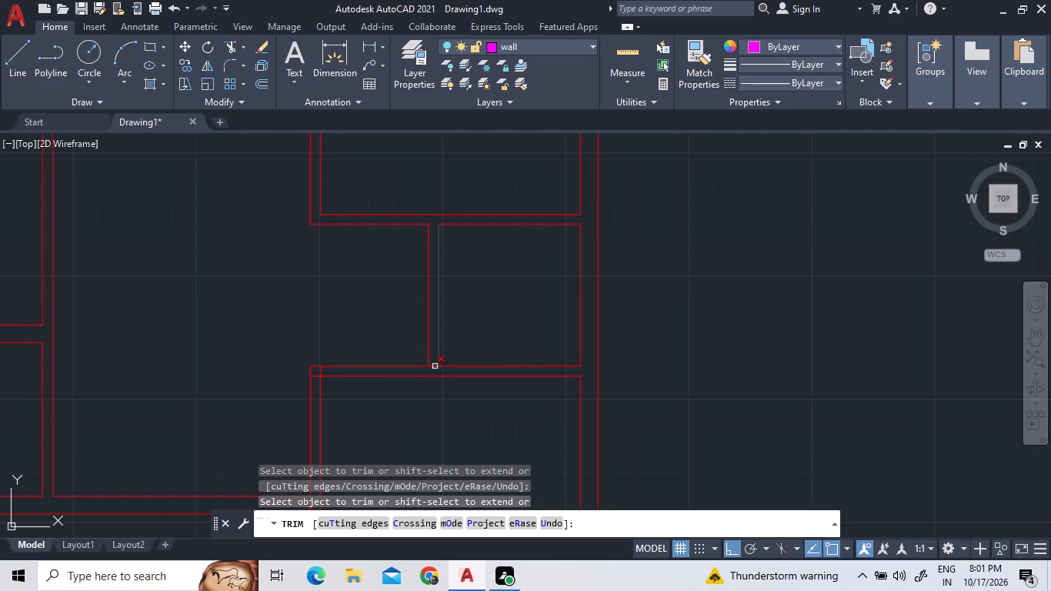
double_click(432, 366)
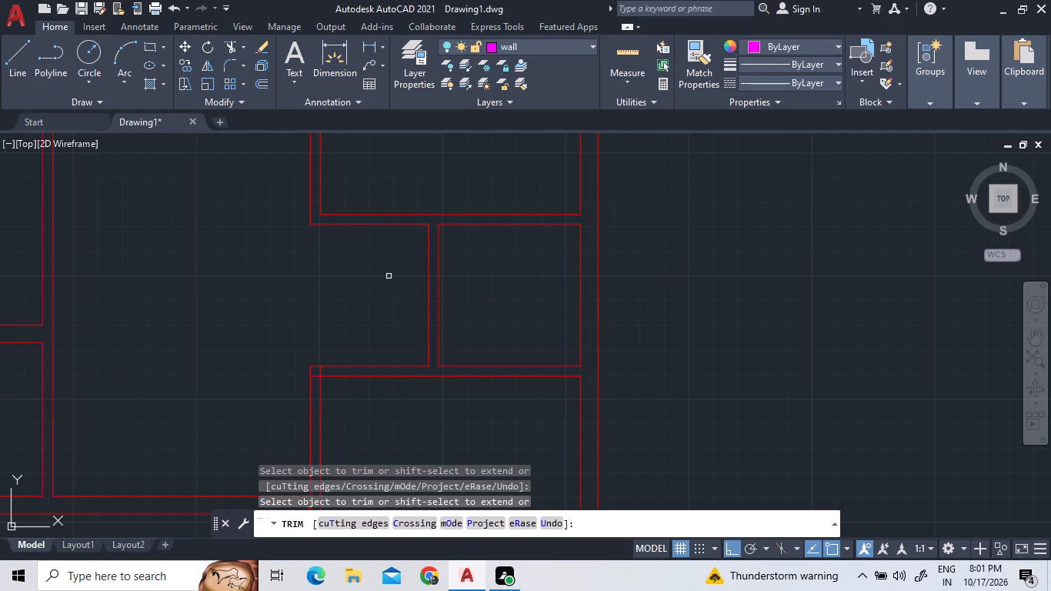
Trim the overlapping inner line ends at the bottom room's northwest wall corner and finish trimming.
scroll(389, 276, "down", 2)
scroll(363, 312, "up", 3)
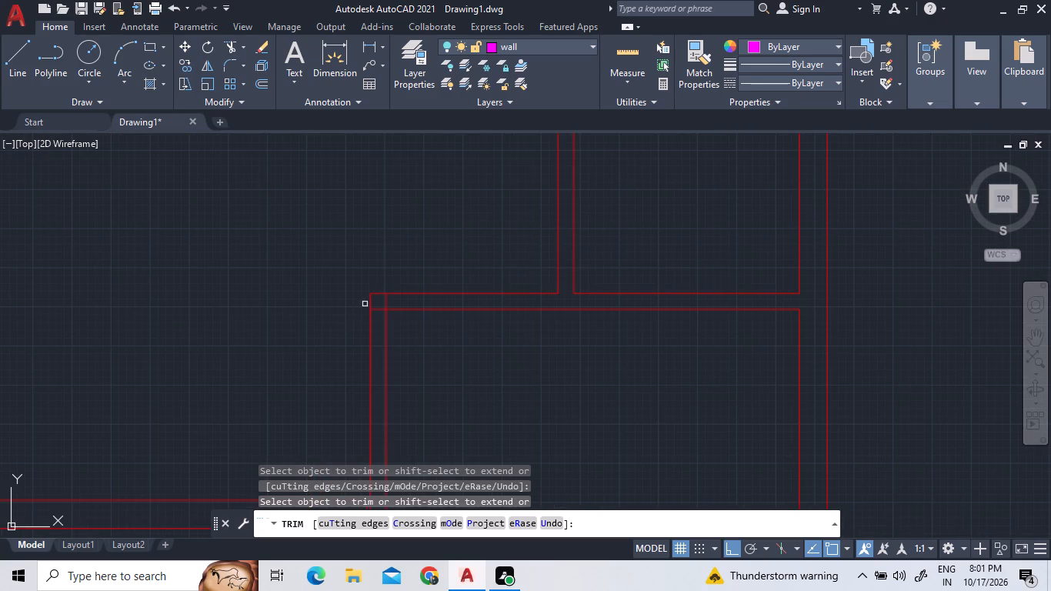
left_click(388, 299)
left_click(380, 308)
scroll(362, 239, "down", 3)
scroll(371, 321, "up", 4)
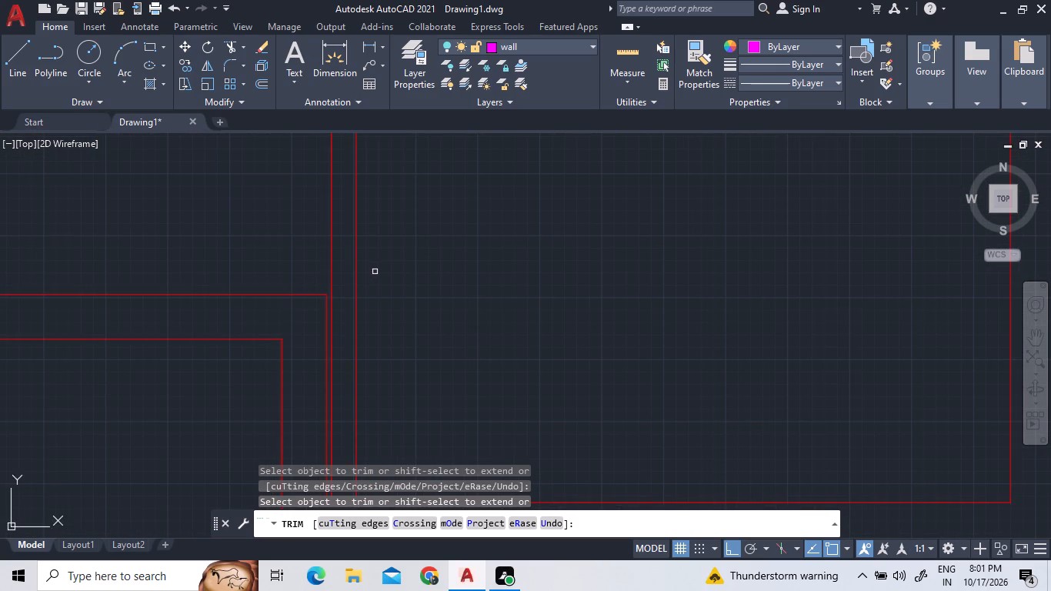
key("Escape")
Move the bottom room's outer west wall line west onto the inner corner of the adjoining exterior wall.
scroll(339, 269, "down", 2)
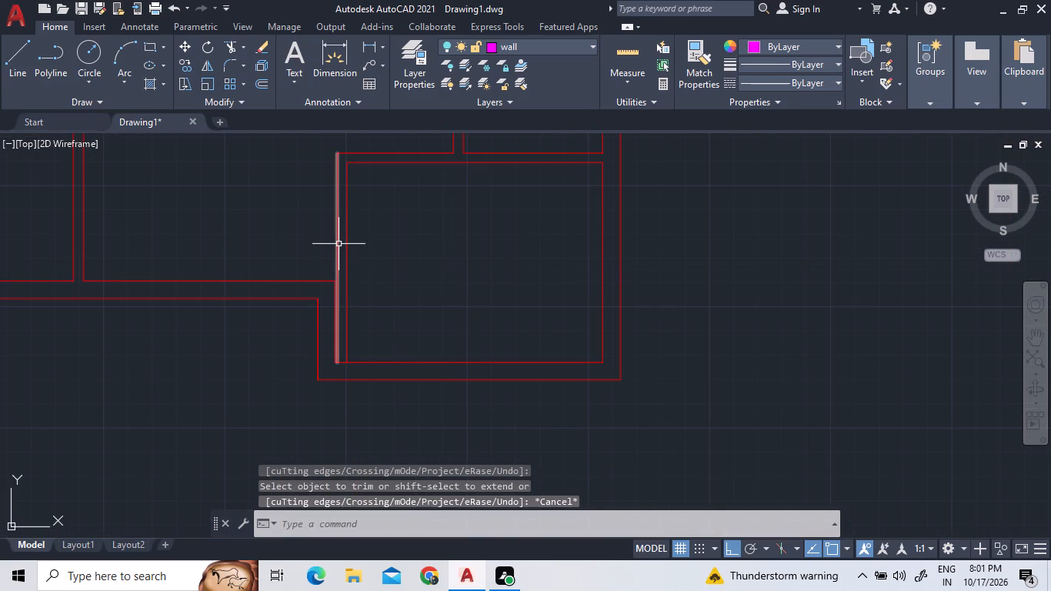
left_click(339, 244)
scroll(339, 246, "up", 3)
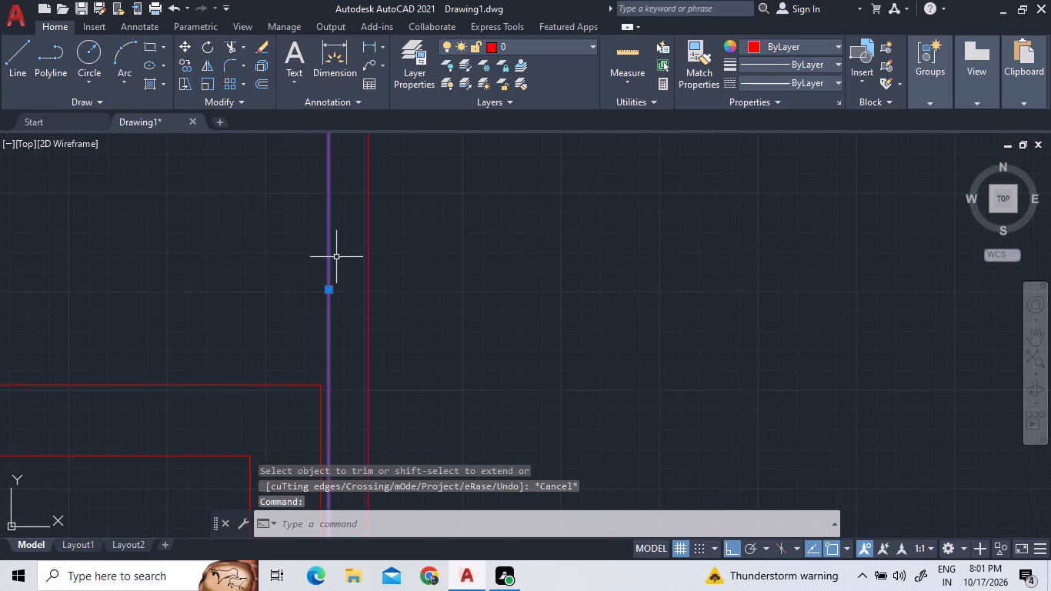
right_click(336, 257)
left_click(347, 290)
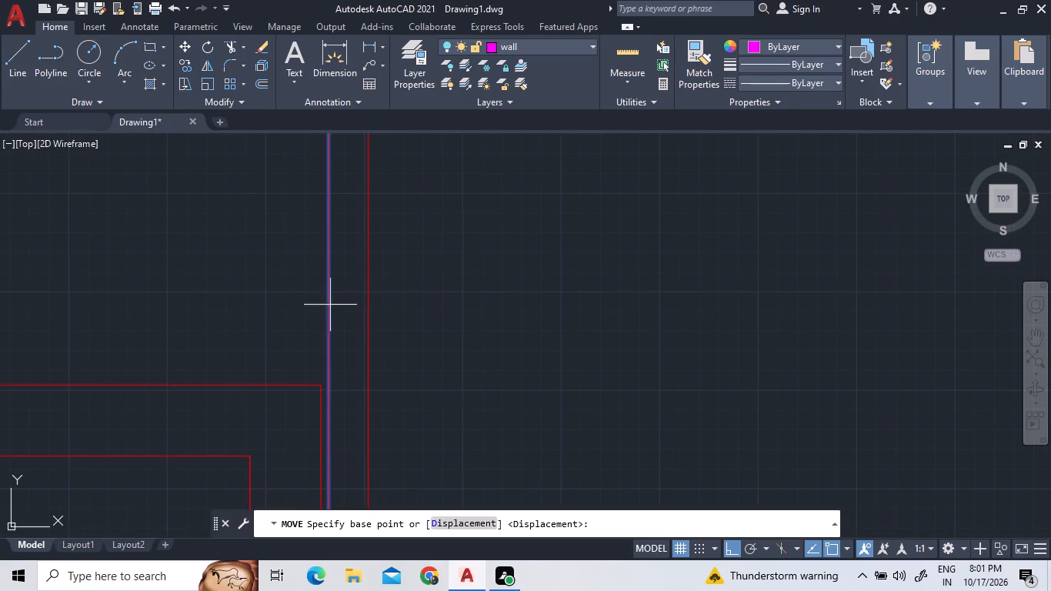
double_click(329, 384)
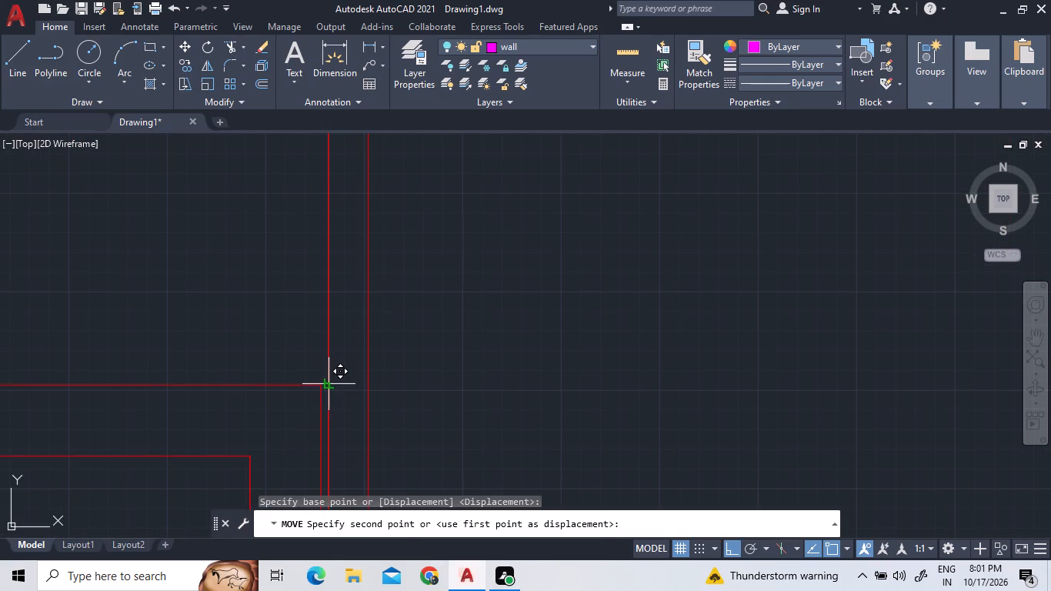
scroll(320, 385, "up", 3)
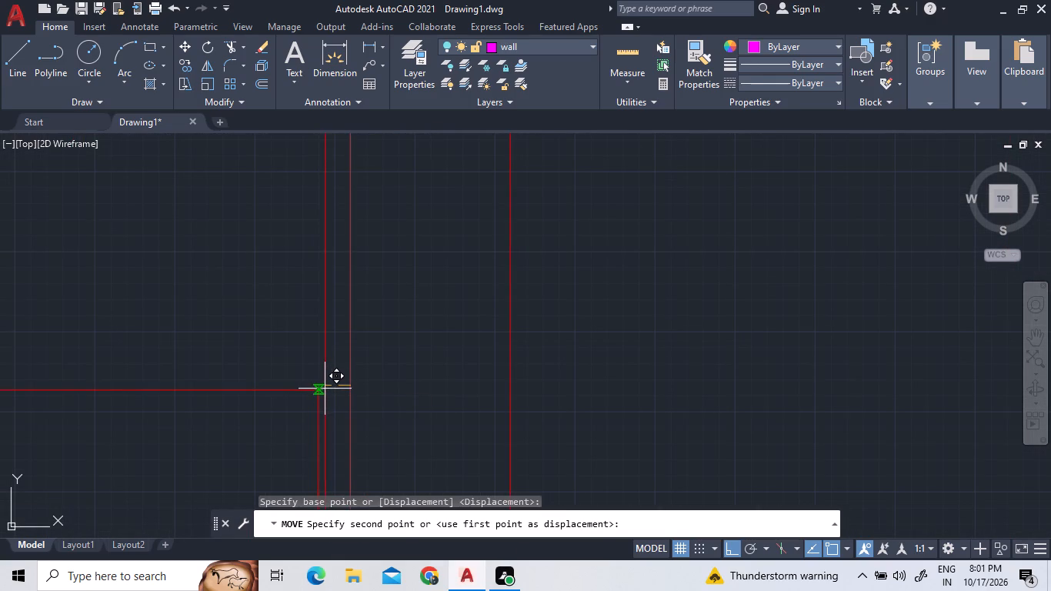
left_click(318, 389)
Move the shifted west wall line up so its lower end meets the bottom wall's inner corner.
scroll(369, 385, "down", 3)
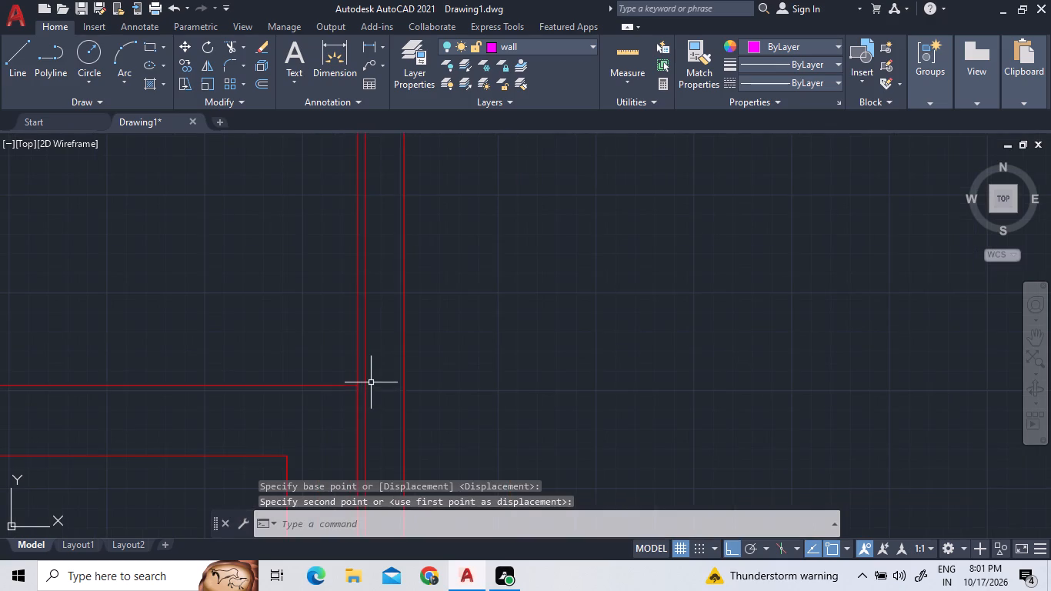
scroll(371, 382, "down", 4)
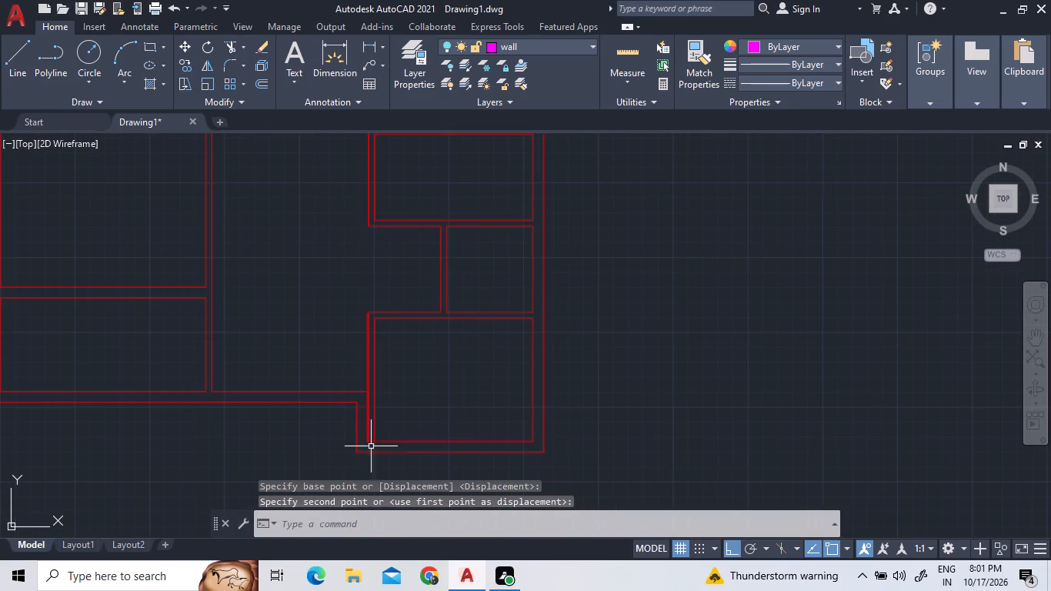
scroll(376, 448, "up", 5)
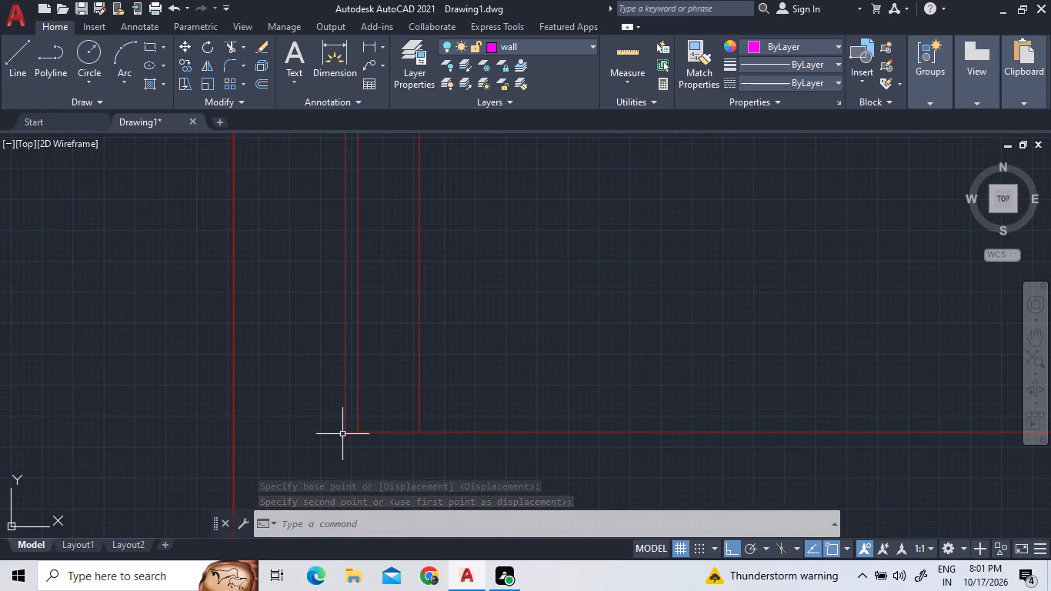
scroll(342, 436, "up", 6)
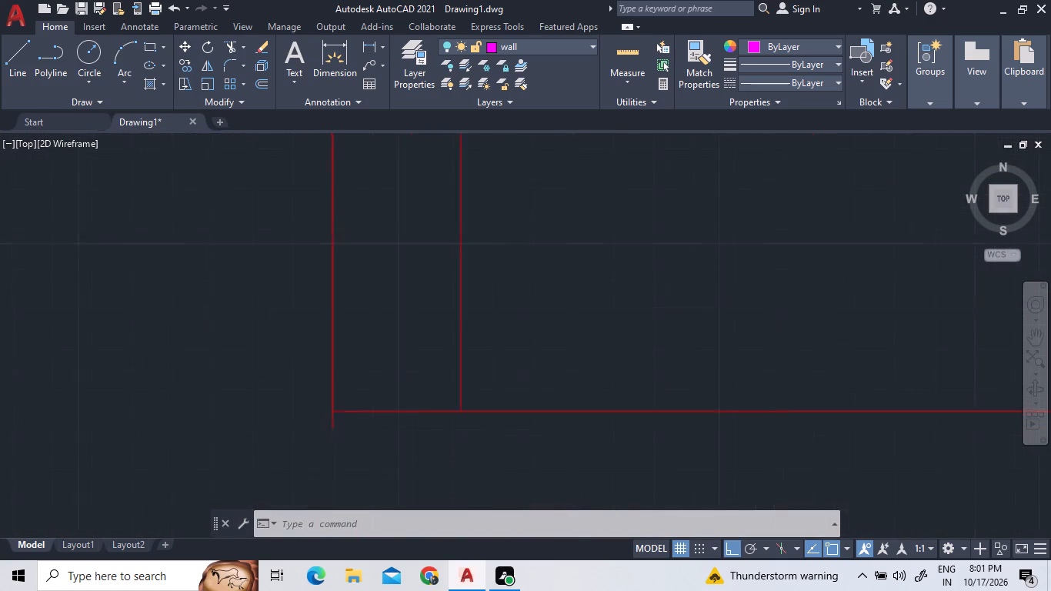
scroll(332, 418, "up", 1)
left_click(336, 419)
left_click(319, 419)
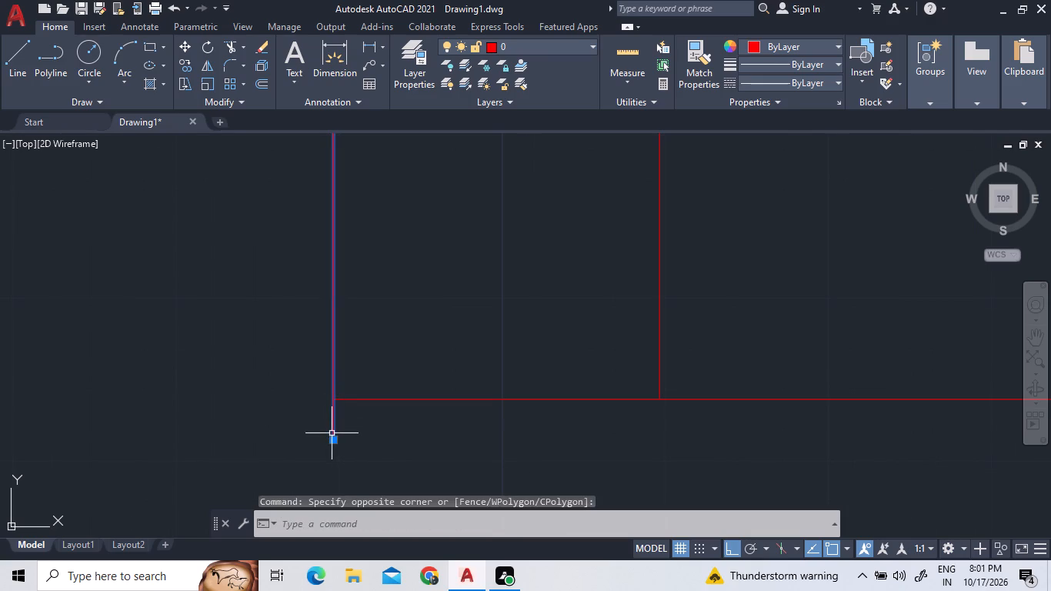
right_click(328, 436)
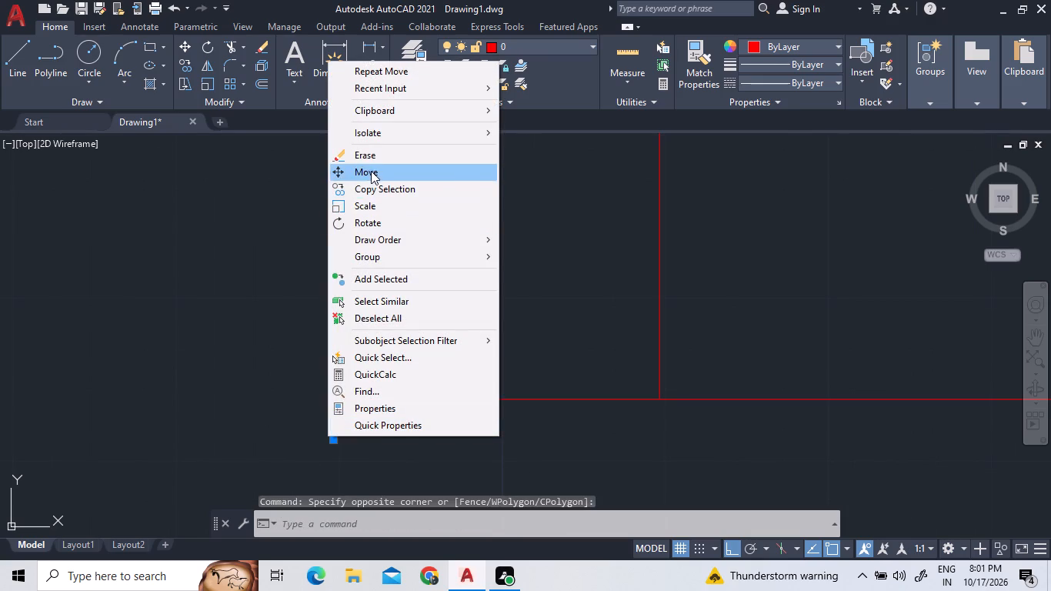
left_click(372, 166)
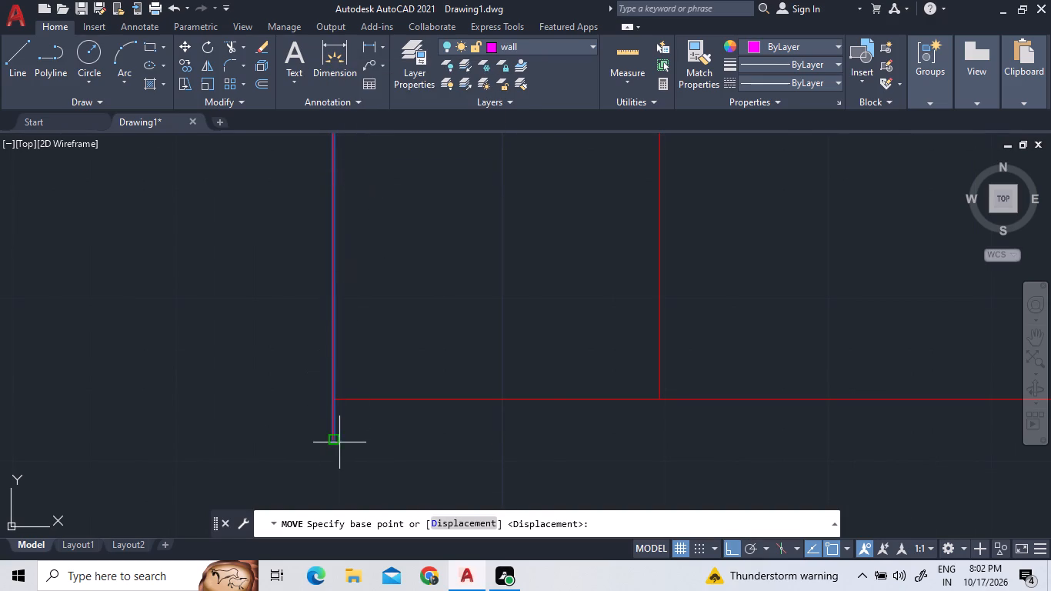
left_click(333, 436)
left_click(330, 396)
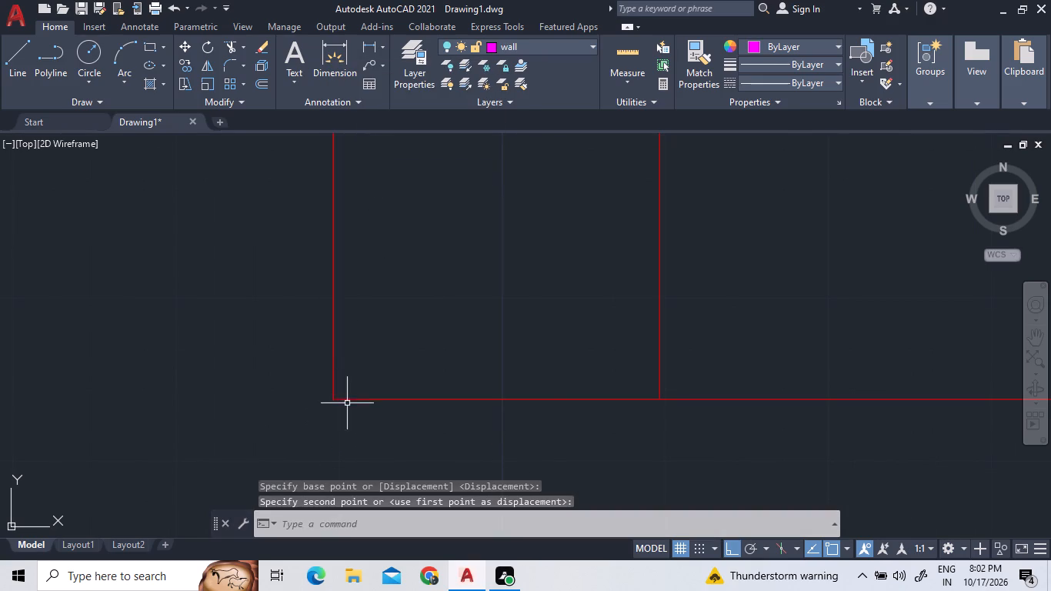
Erase the eastern of the two closely spaced outer west wall lines of the bottom room.
scroll(347, 404, "down", 12)
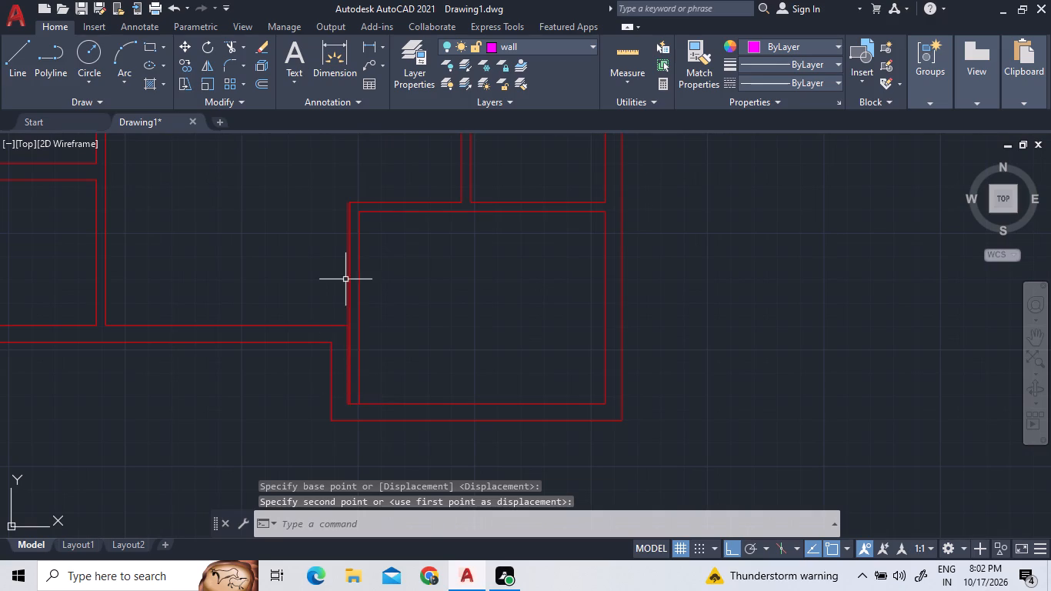
scroll(349, 193, "up", 4)
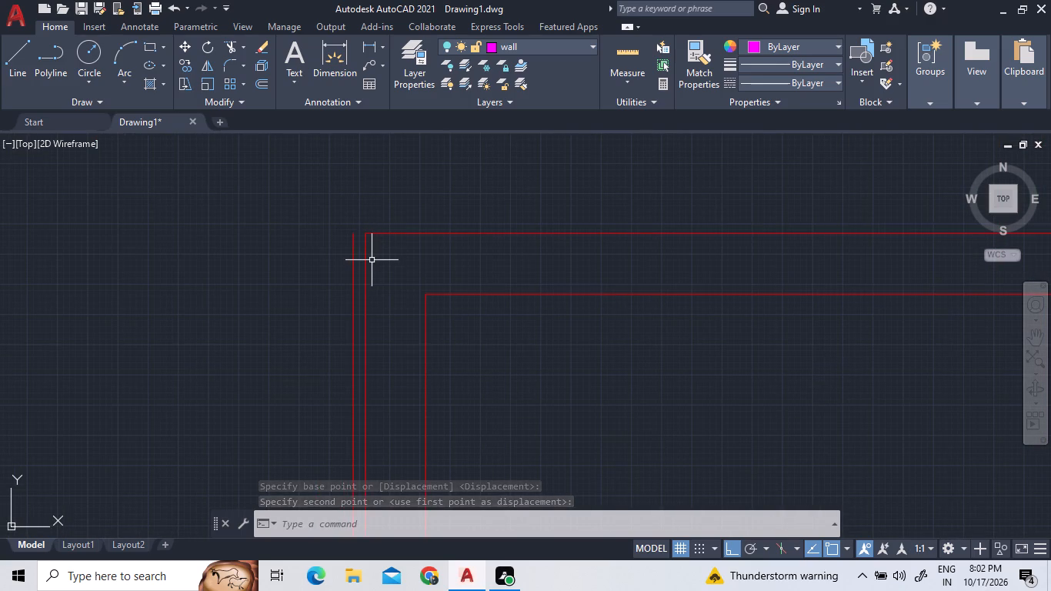
left_click(365, 258)
scroll(382, 255, "down", 3)
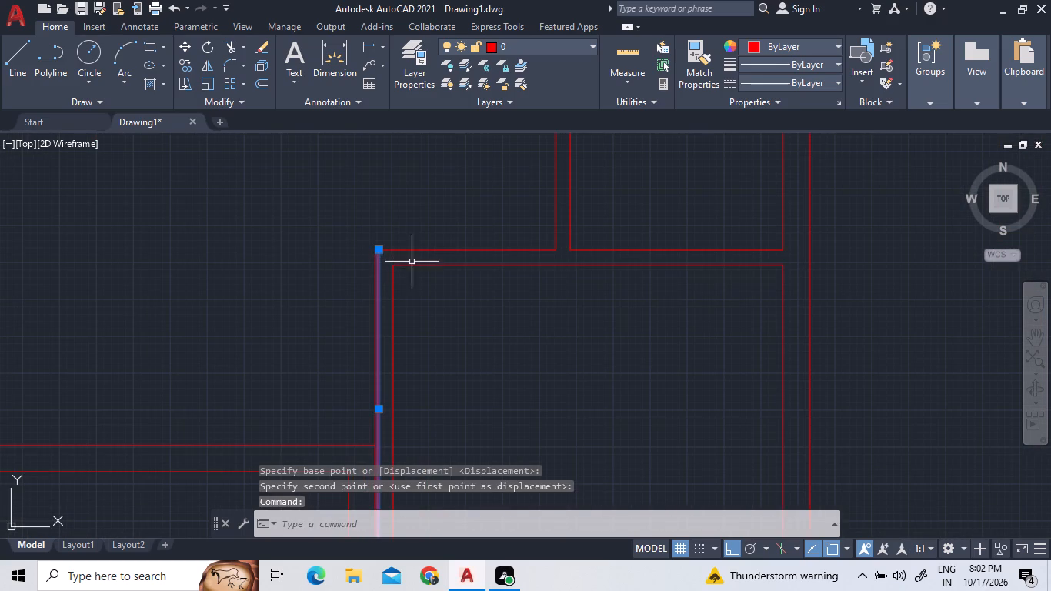
scroll(413, 262, "down", 2)
scroll(388, 357, "up", 5)
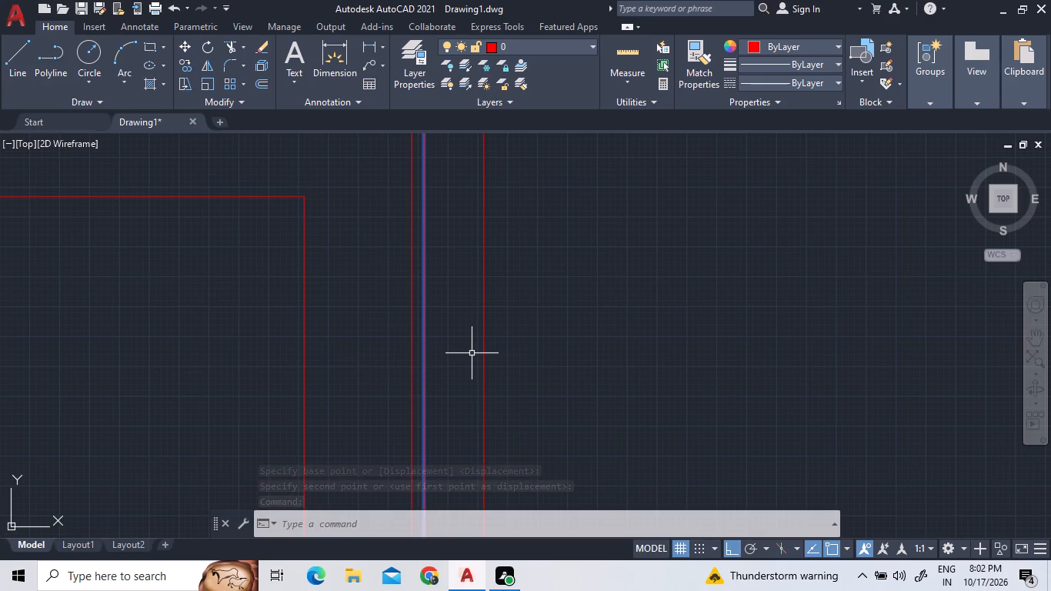
key("Delete")
Extend the bottom room's outer north wall line west to meet the remaining outer west wall line, closing the northwest corner.
scroll(472, 356, "down", 4)
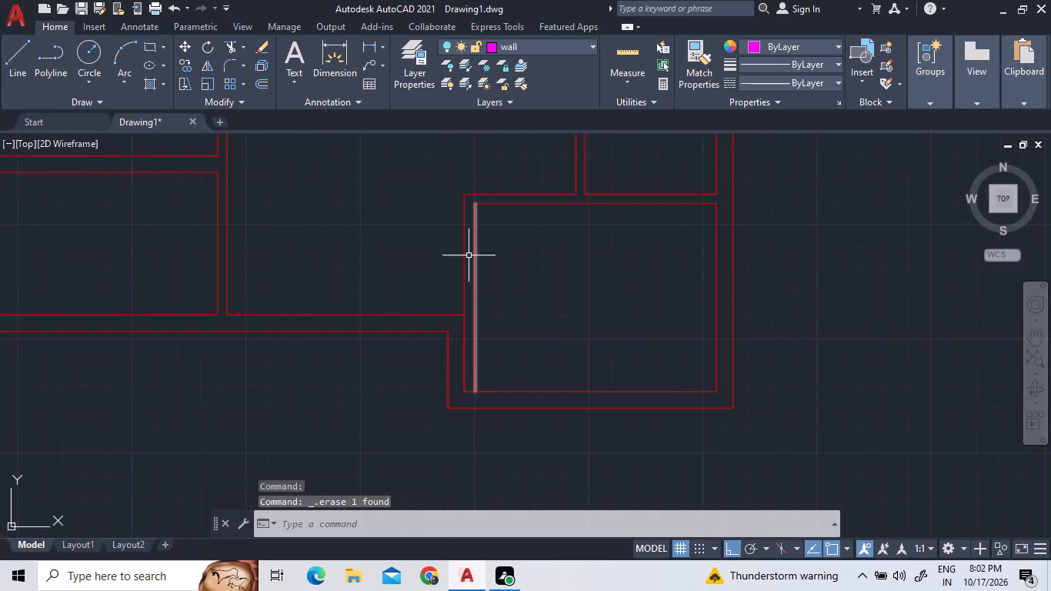
scroll(466, 199, "up", 4)
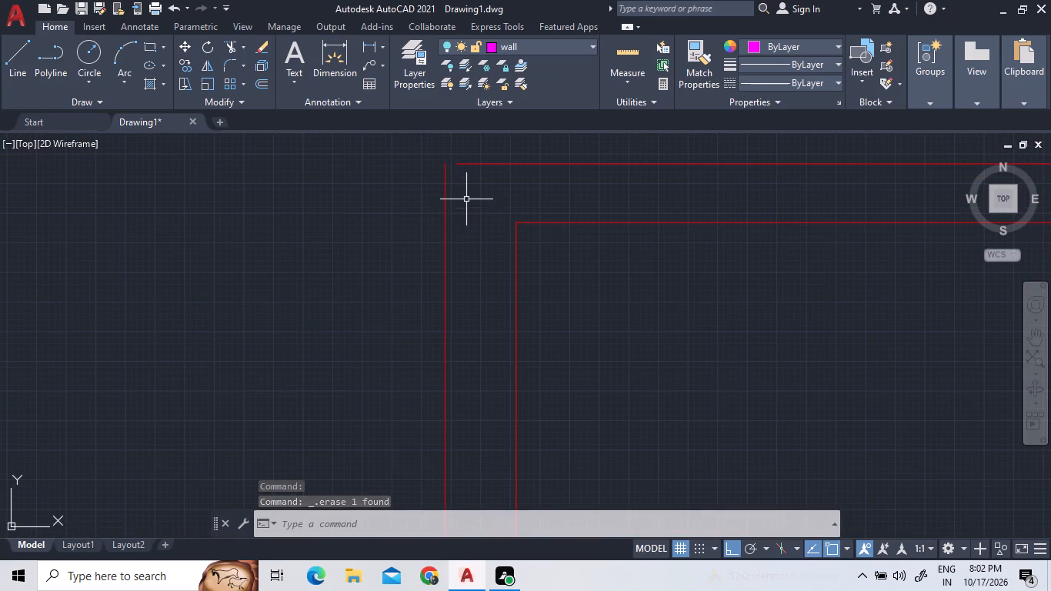
left_click(244, 46)
double_click(249, 92)
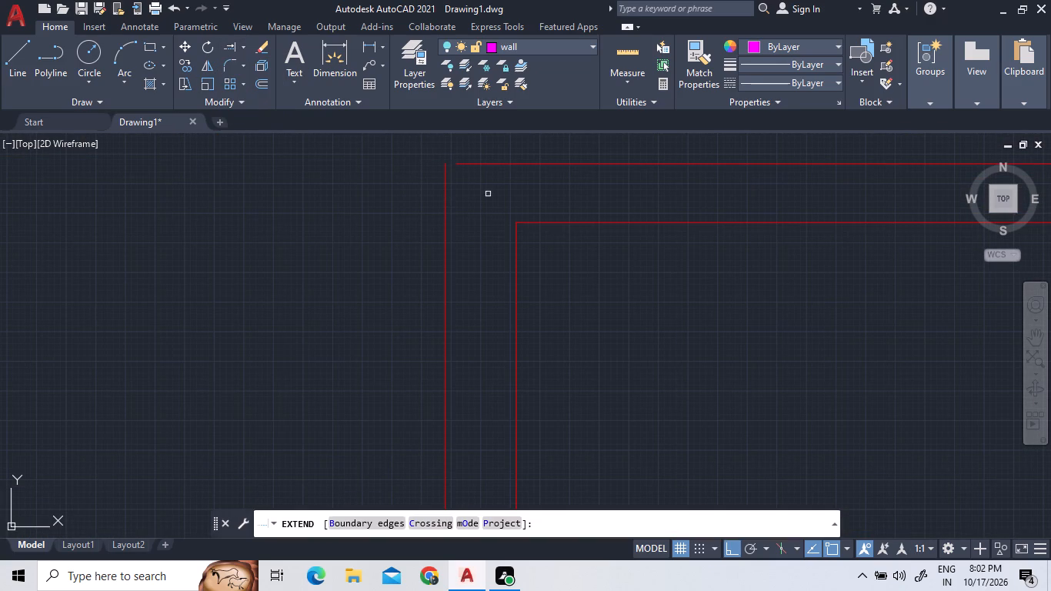
left_click(474, 164)
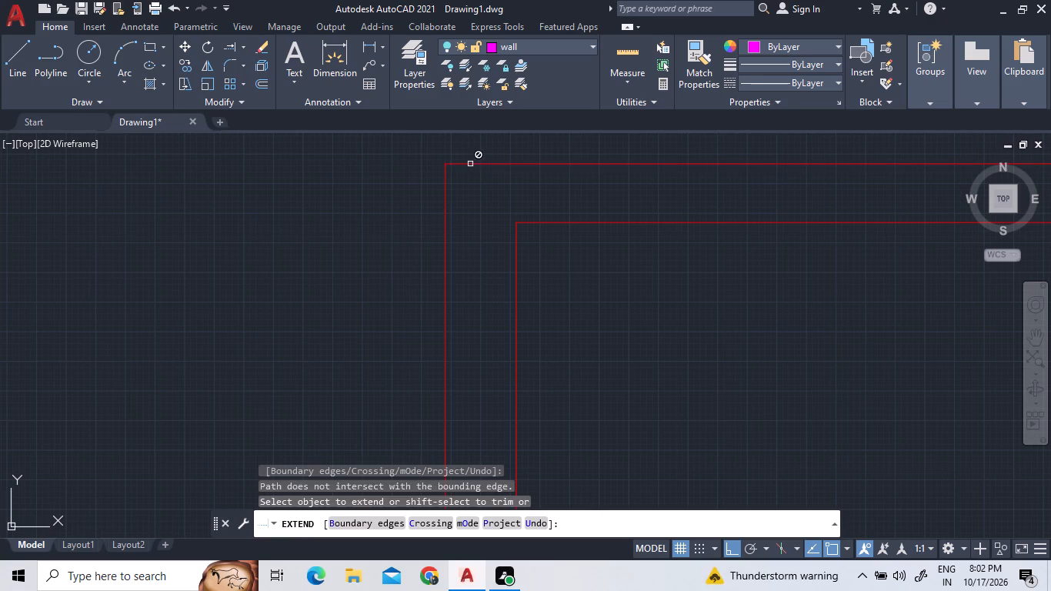
double_click(451, 185)
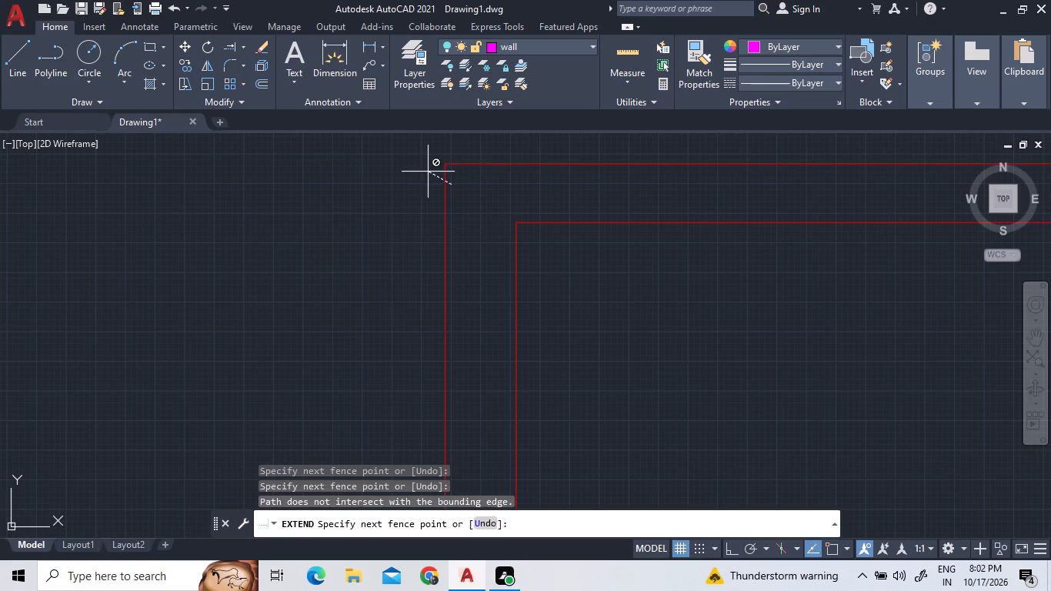
double_click(428, 171)
right_click(495, 175)
left_click(506, 184)
Trim the short piece of the inner bottom wall line between the west wall's two lines at the bottom room's southwest corner.
scroll(504, 184, "down", 1)
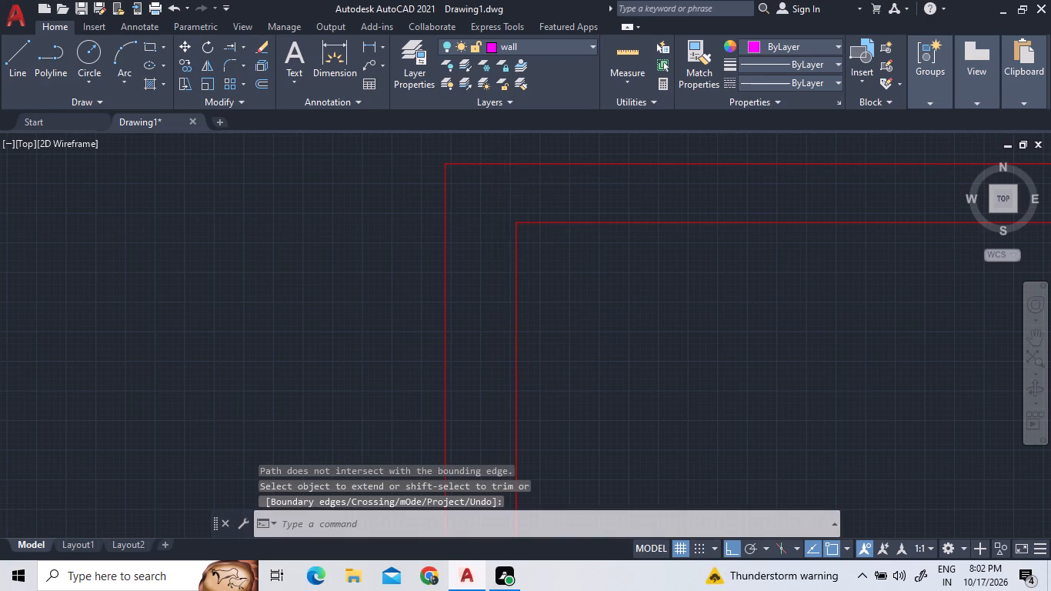
scroll(507, 180, "down", 2)
scroll(586, 293, "down", 1)
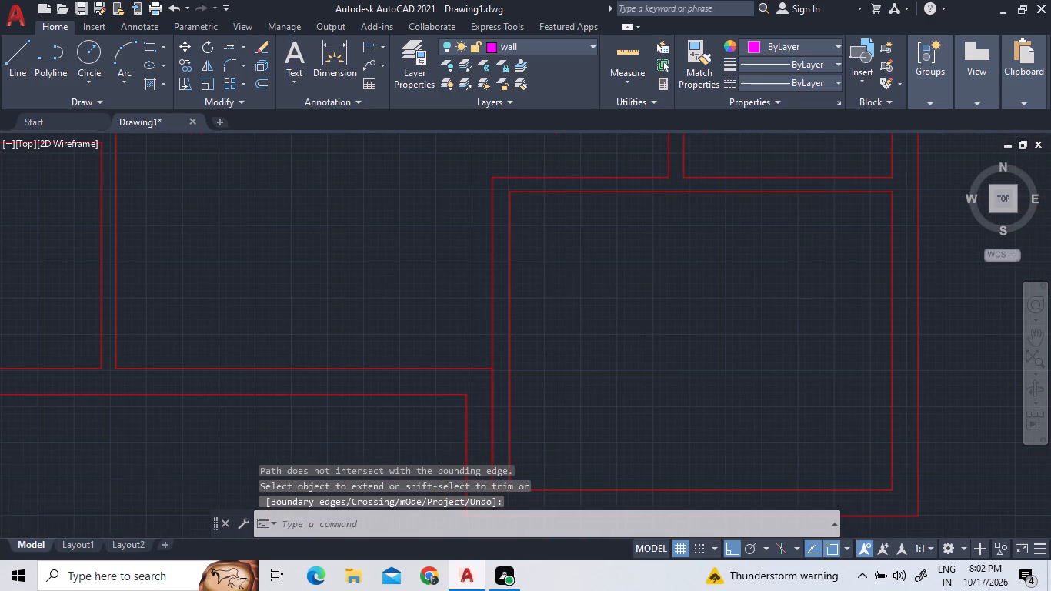
scroll(586, 293, "down", 3)
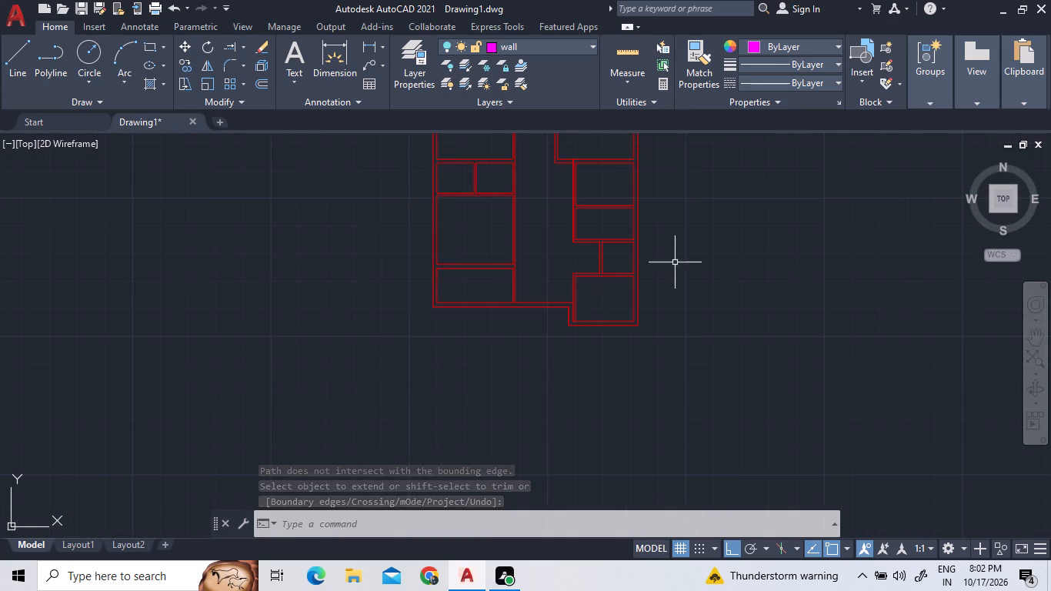
scroll(644, 221, "up", 1)
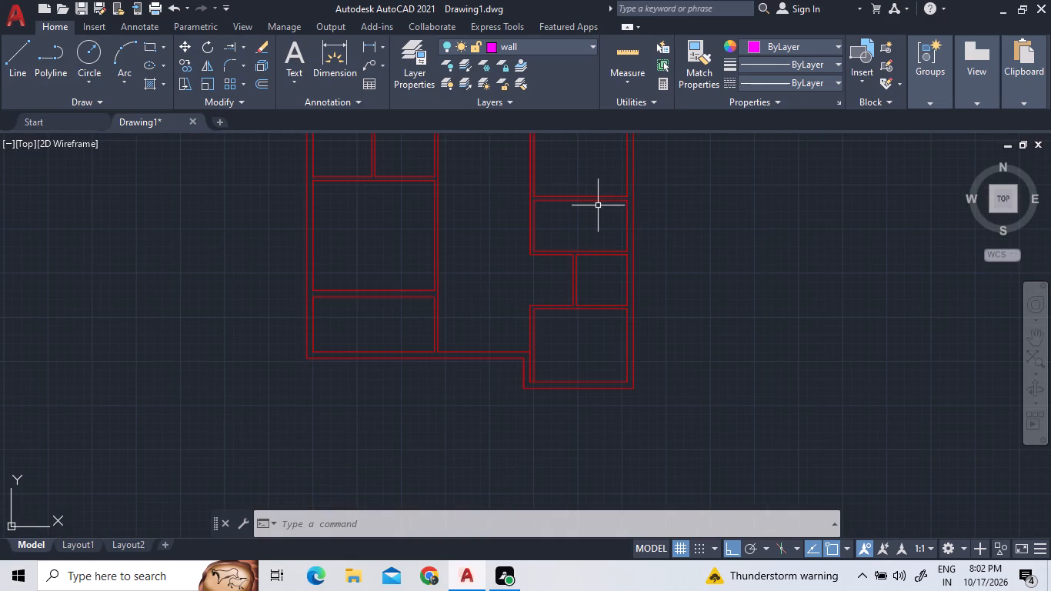
scroll(557, 185, "up", 2)
scroll(568, 210, "down", 2)
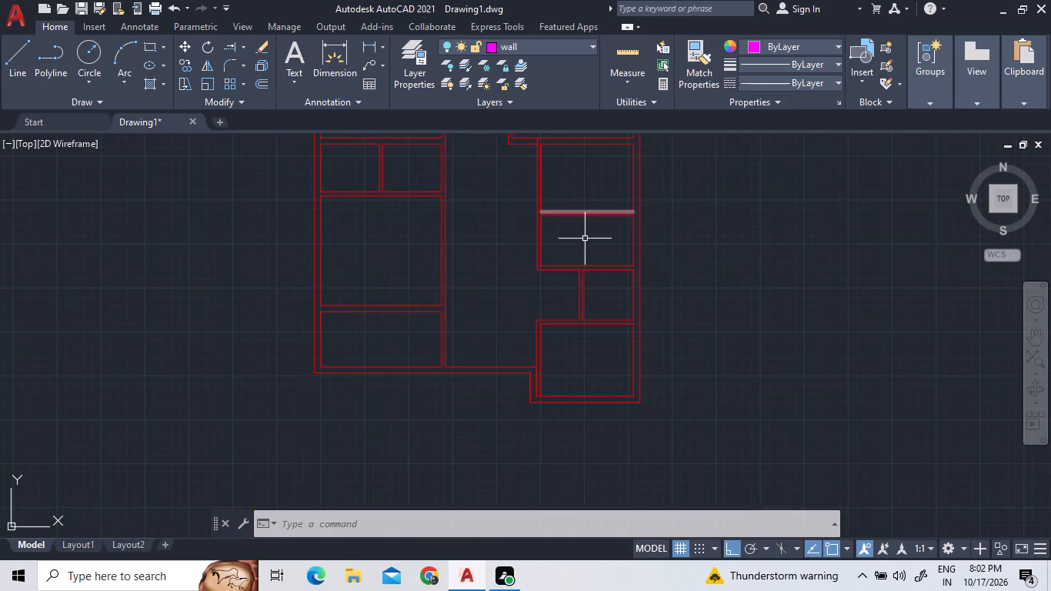
scroll(540, 400, "up", 2)
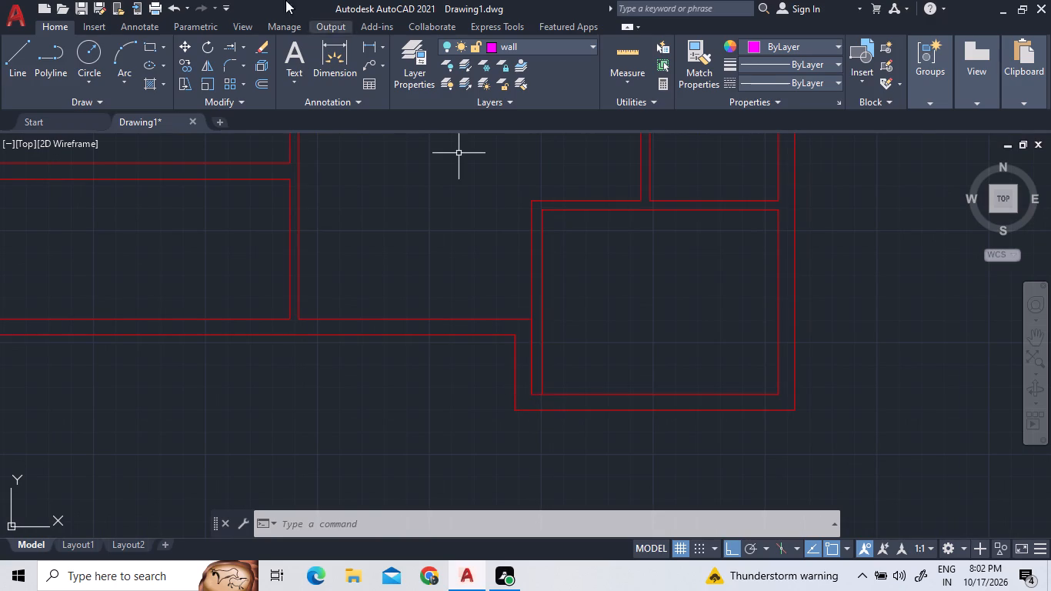
left_click(249, 44)
left_click(245, 45)
left_click(248, 68)
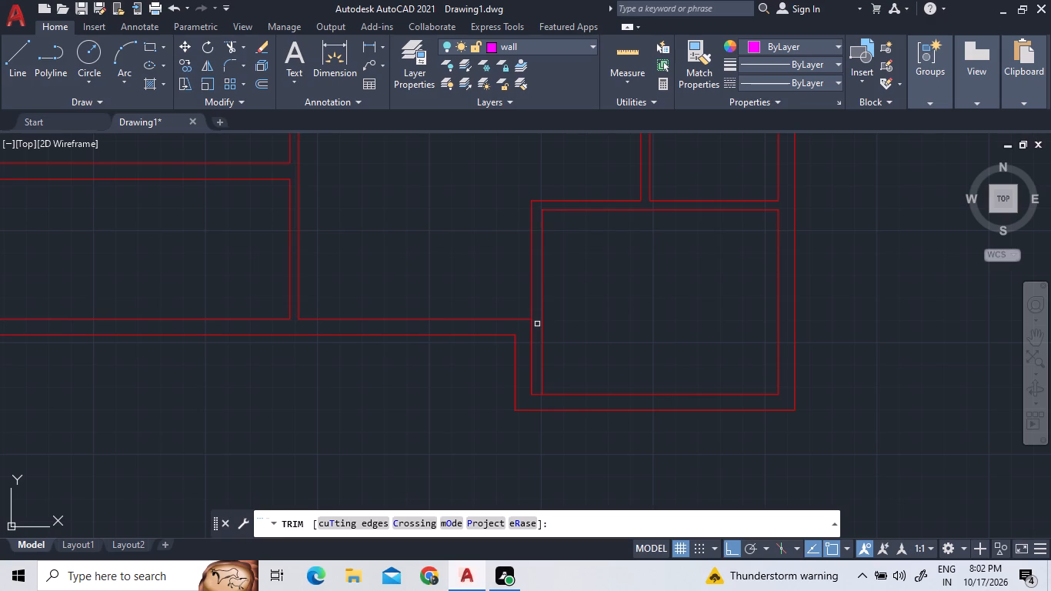
left_click(535, 396)
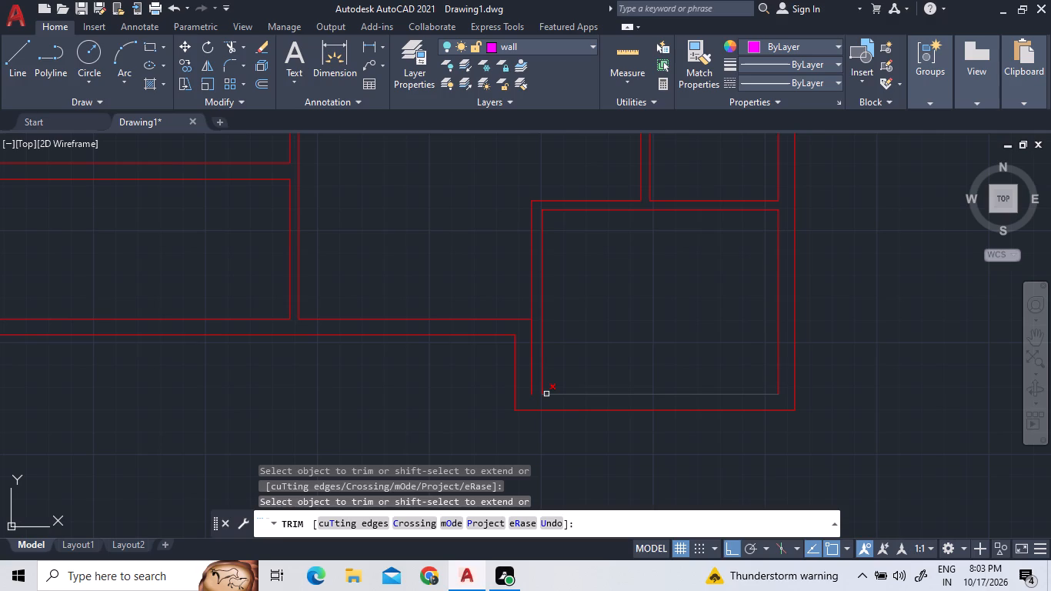
right_click(579, 353)
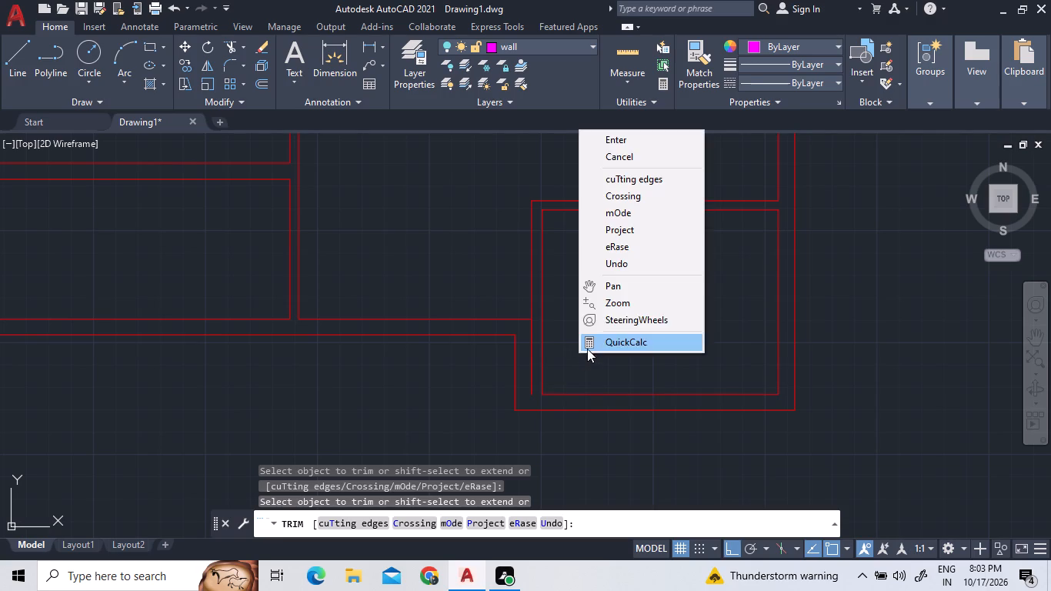
left_click(619, 134)
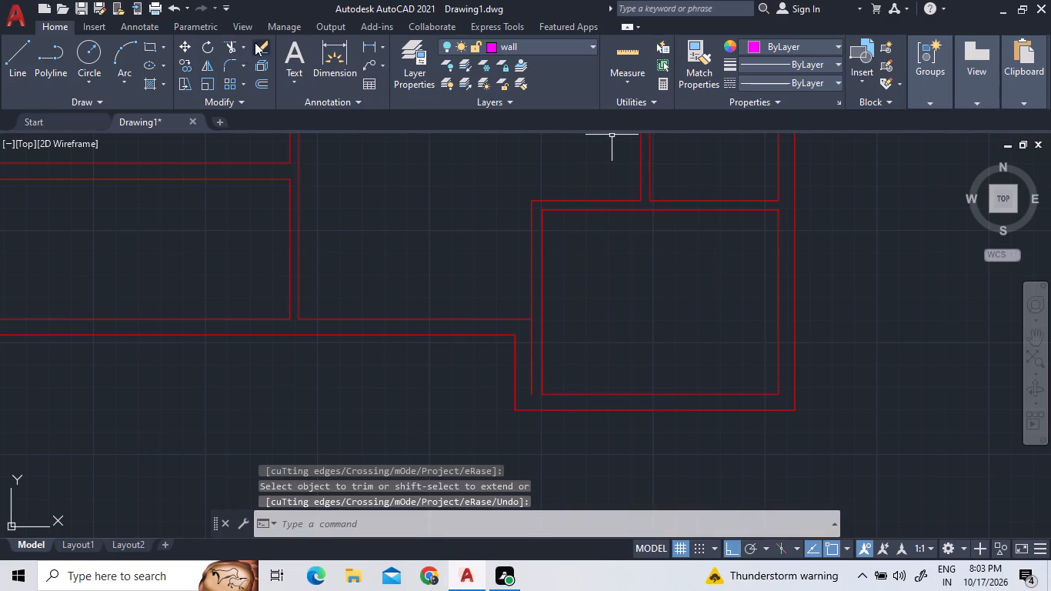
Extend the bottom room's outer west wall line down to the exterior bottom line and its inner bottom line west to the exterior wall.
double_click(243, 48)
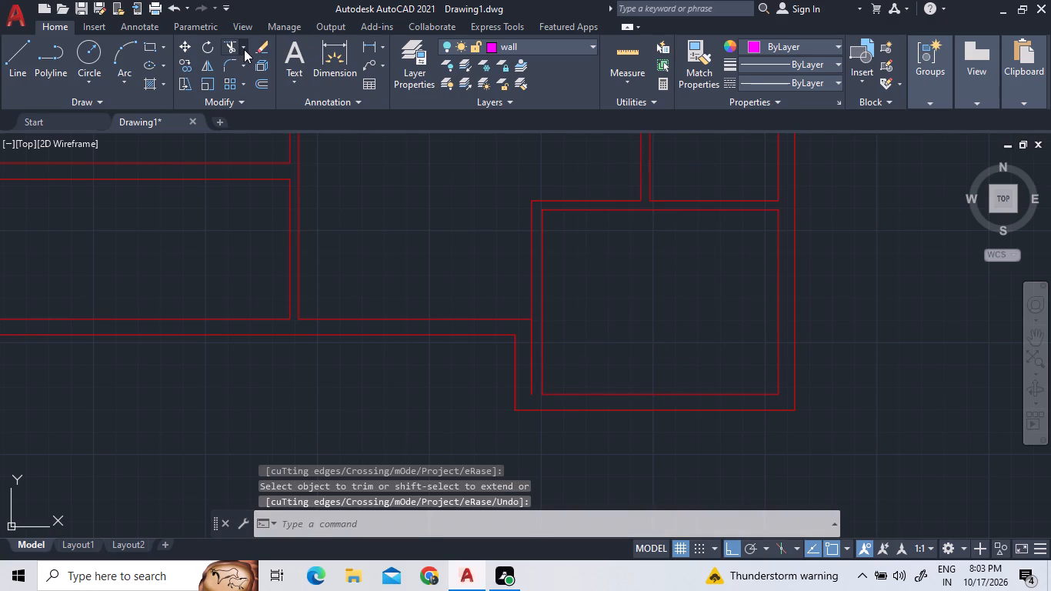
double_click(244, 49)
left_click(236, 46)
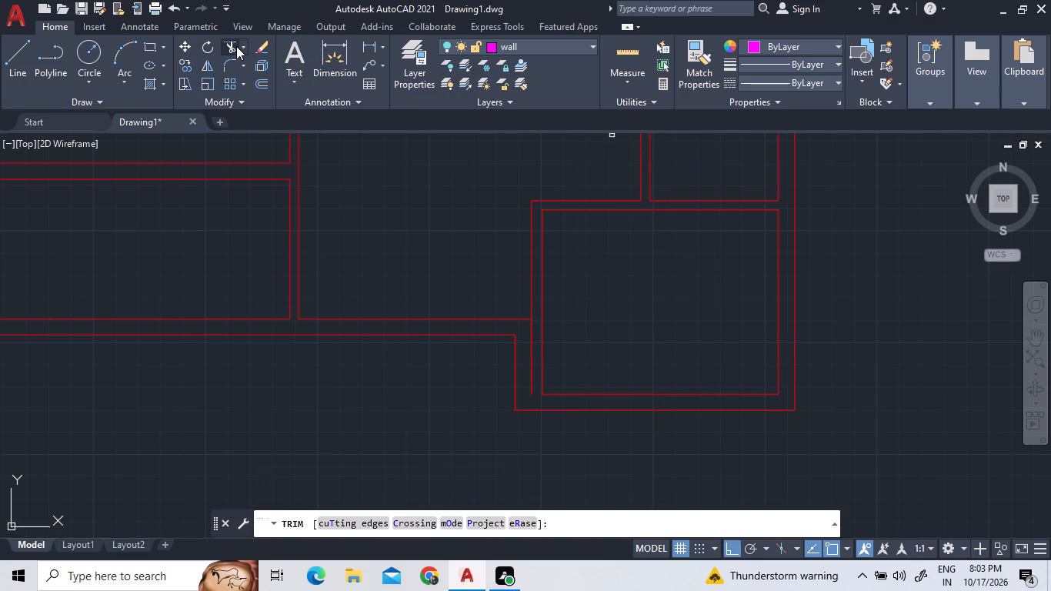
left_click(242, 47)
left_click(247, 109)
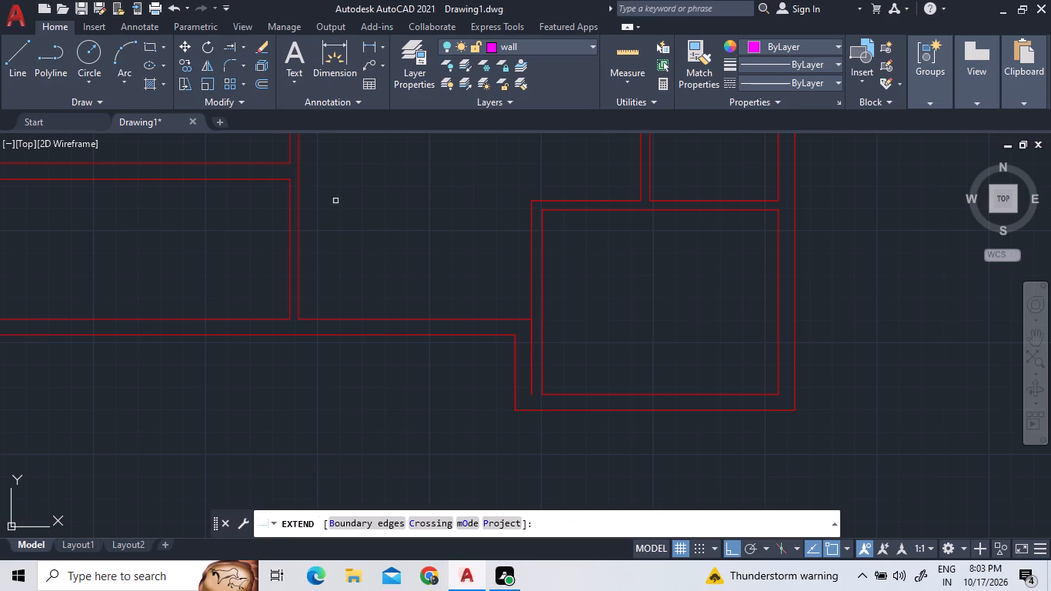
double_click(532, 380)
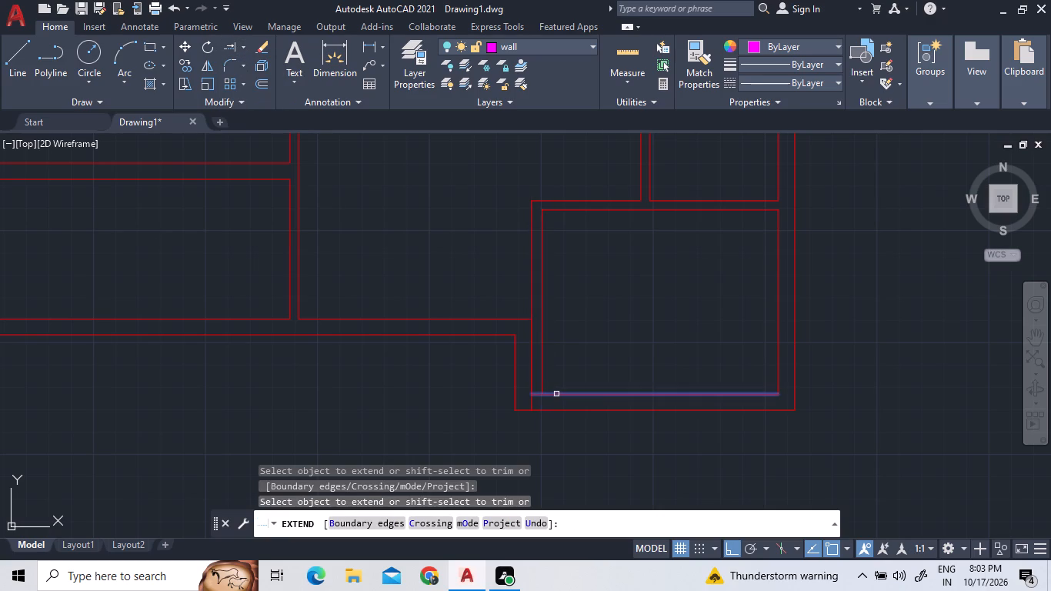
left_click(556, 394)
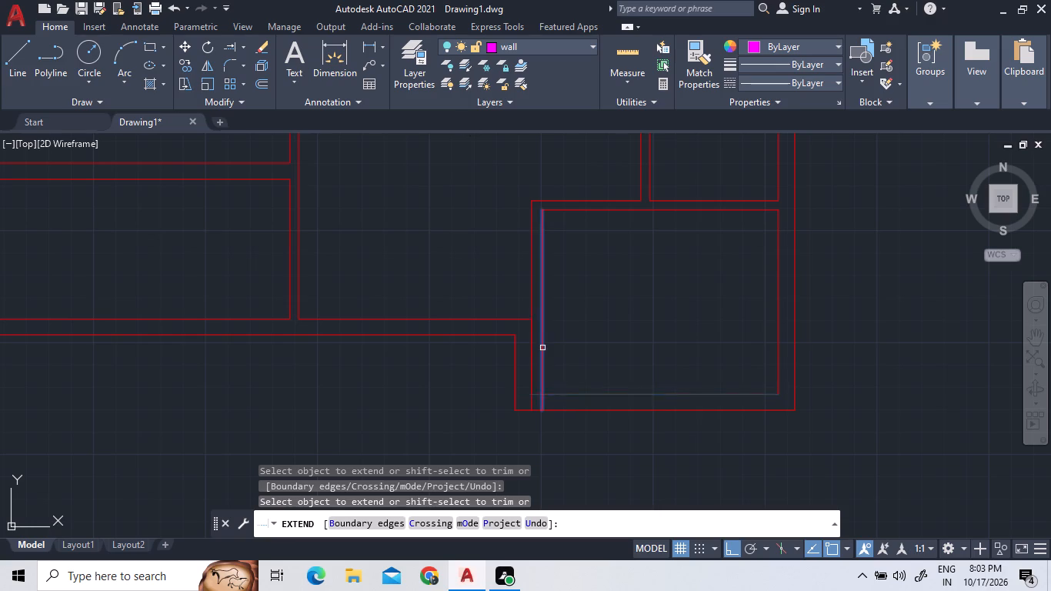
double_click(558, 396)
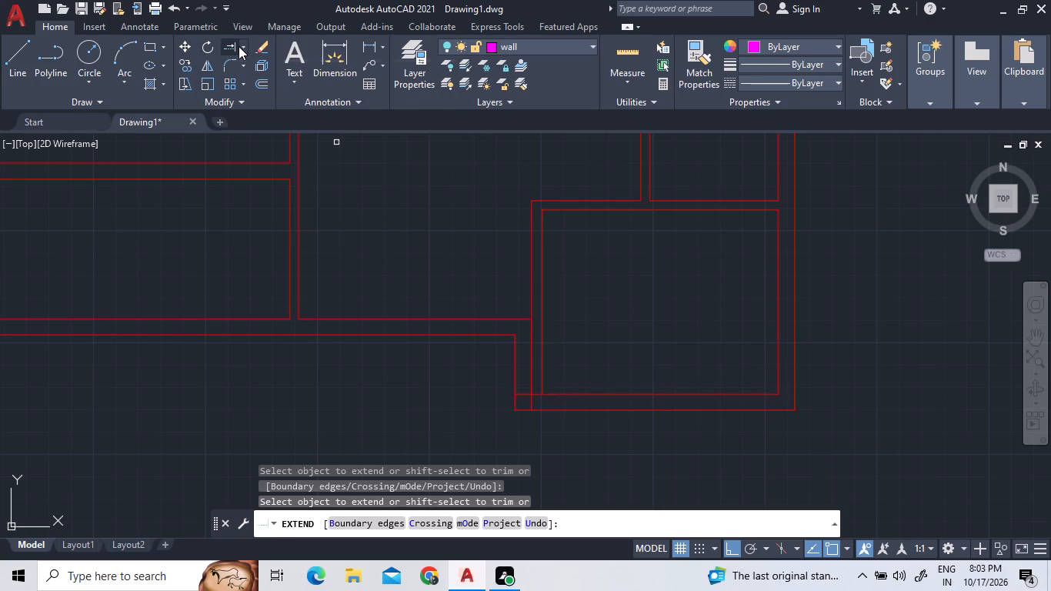
Trim the west wall line below the exterior wall junction and the leftover line pieces at the bottom room's southwest corner.
double_click(239, 46)
left_click(240, 48)
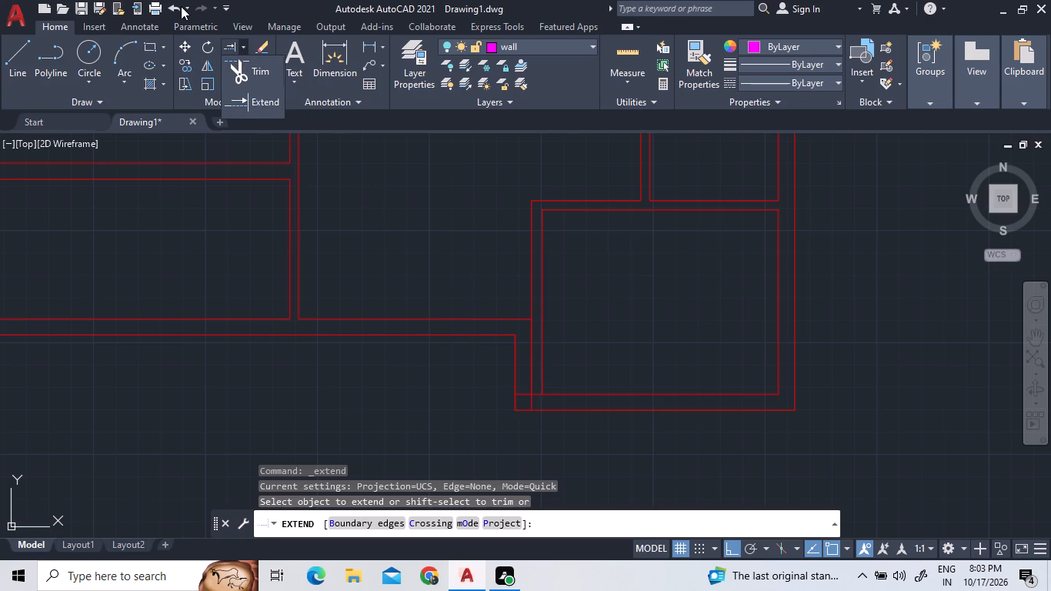
left_click(253, 77)
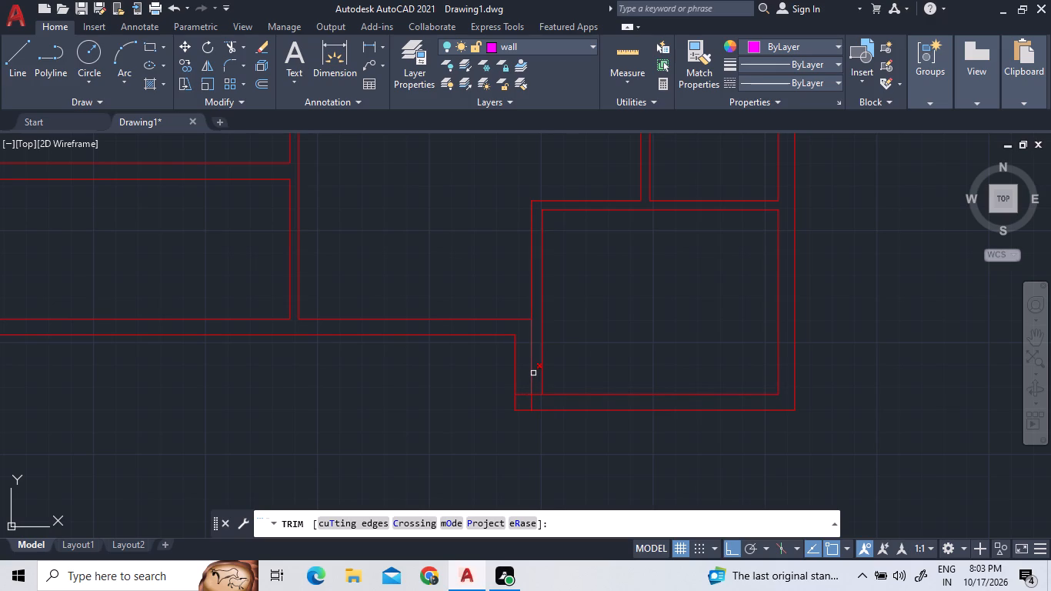
left_click(533, 373)
double_click(531, 369)
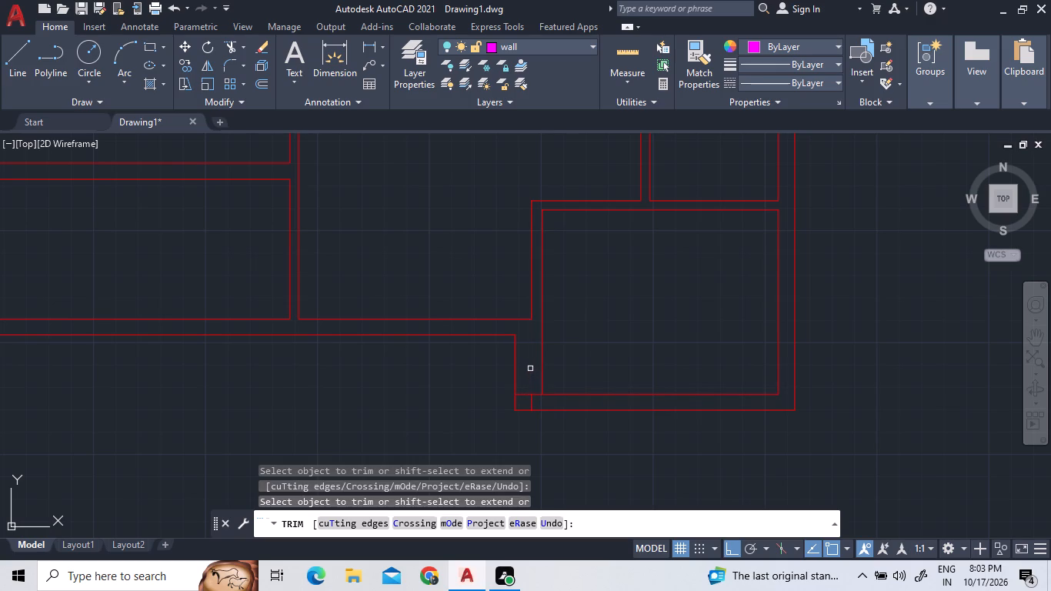
double_click(525, 394)
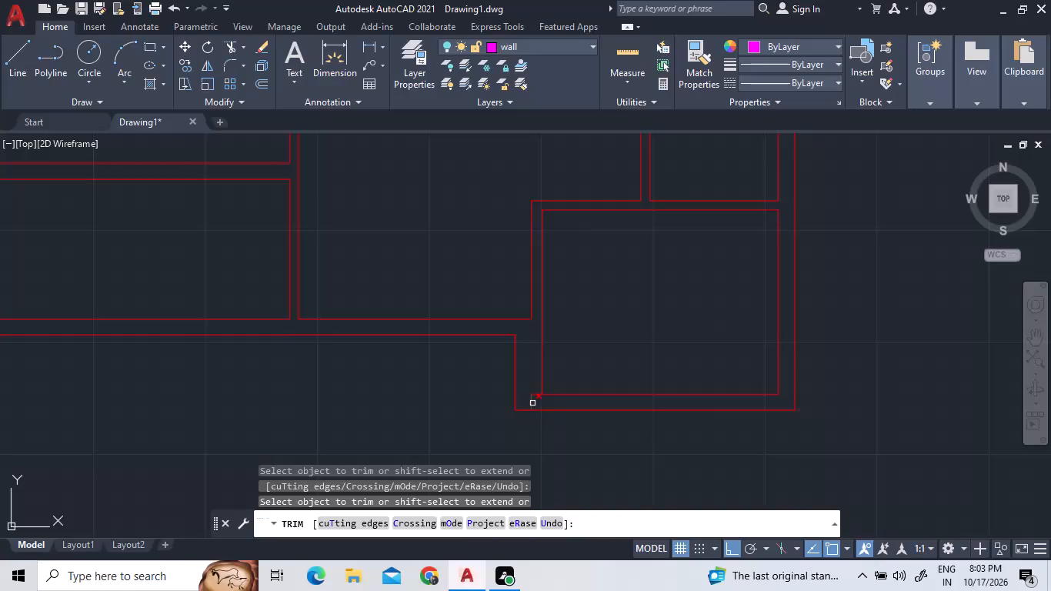
double_click(532, 403)
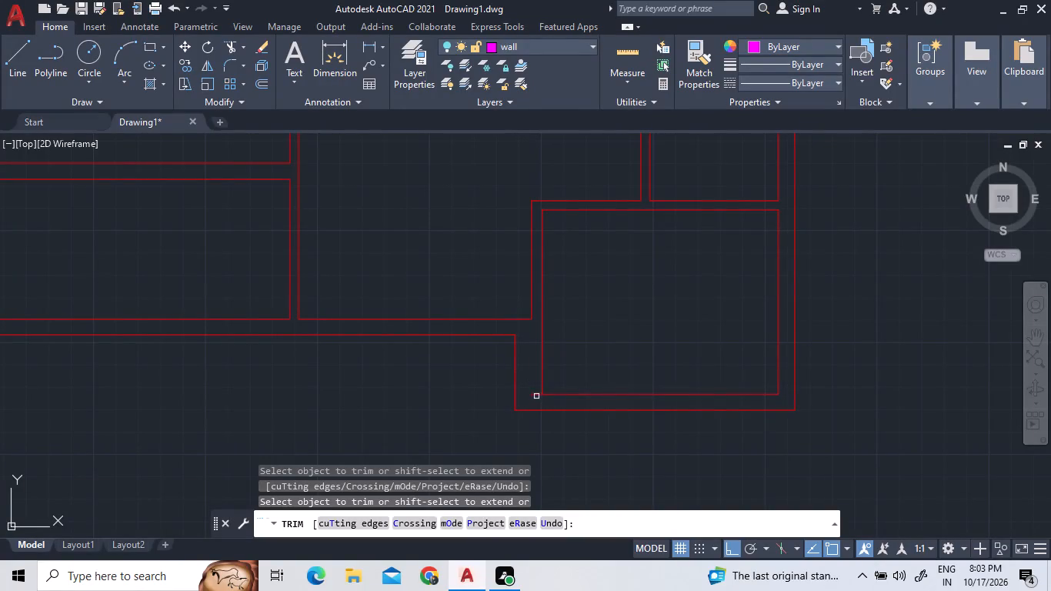
left_click(536, 396)
right_click(469, 251)
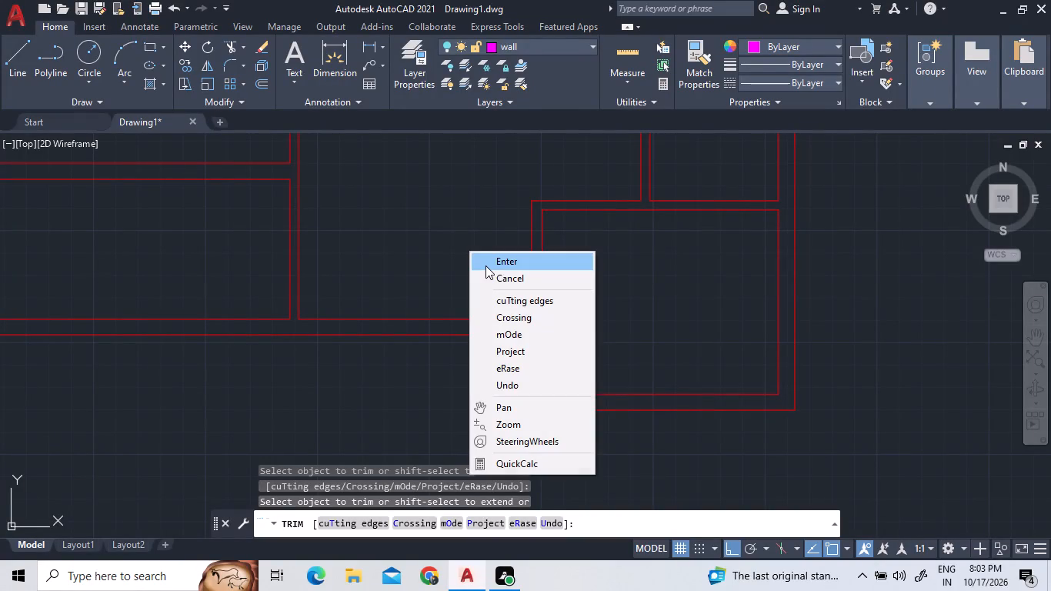
left_click(485, 263)
Move the short exterior wall line at the bottom room's southwest corner 9" east, in line with the room's outer west wall line.
left_click(515, 368)
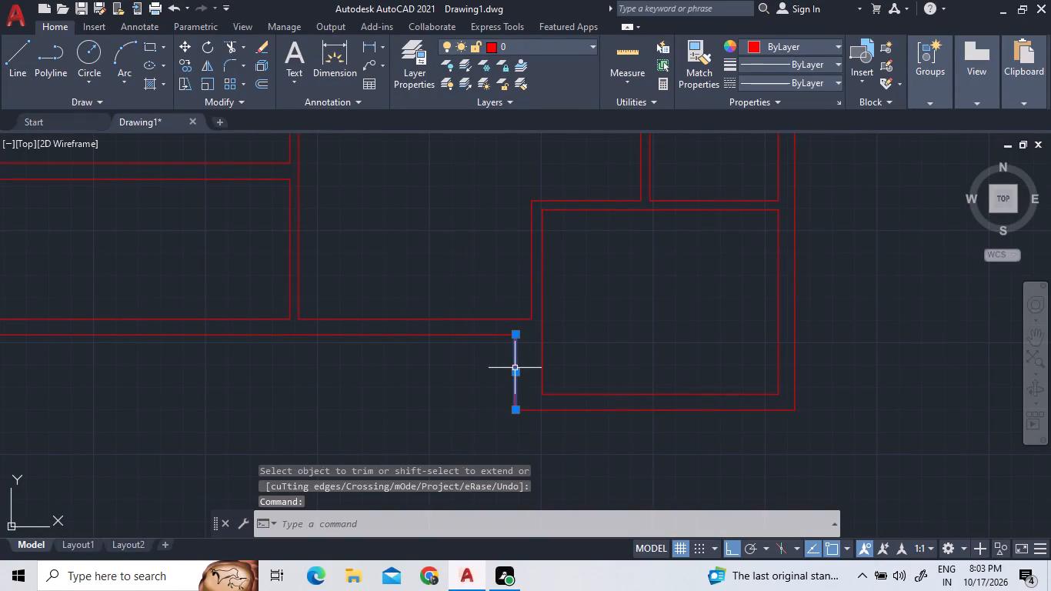
right_click(515, 372)
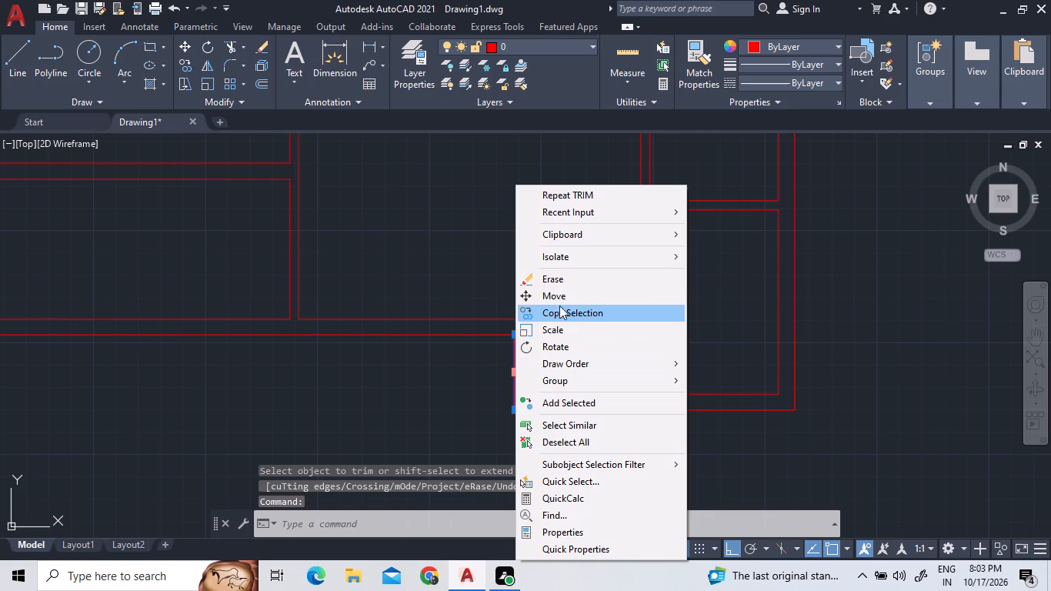
left_click(562, 292)
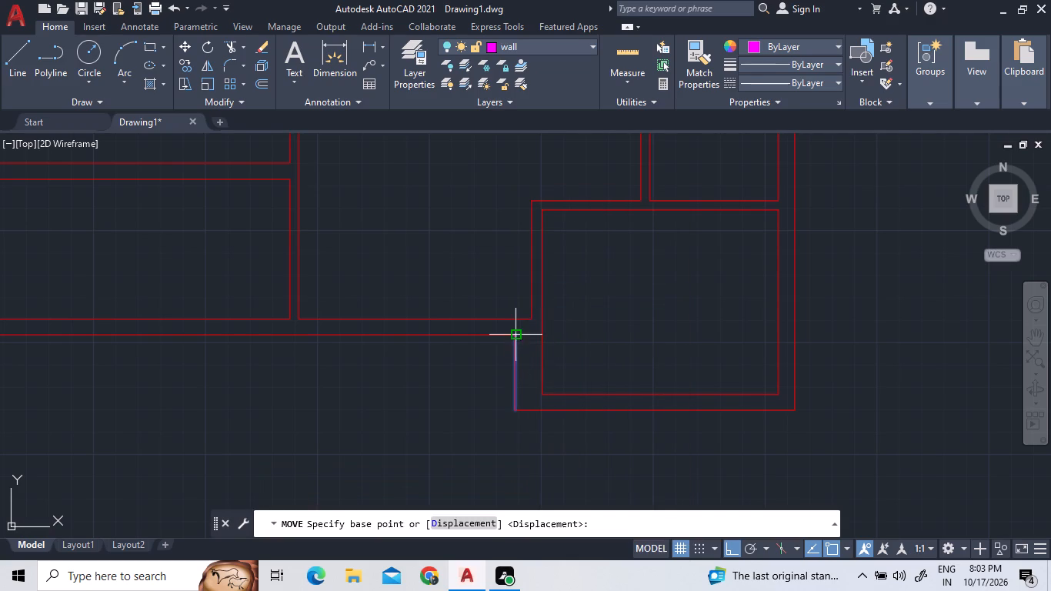
left_click(518, 336)
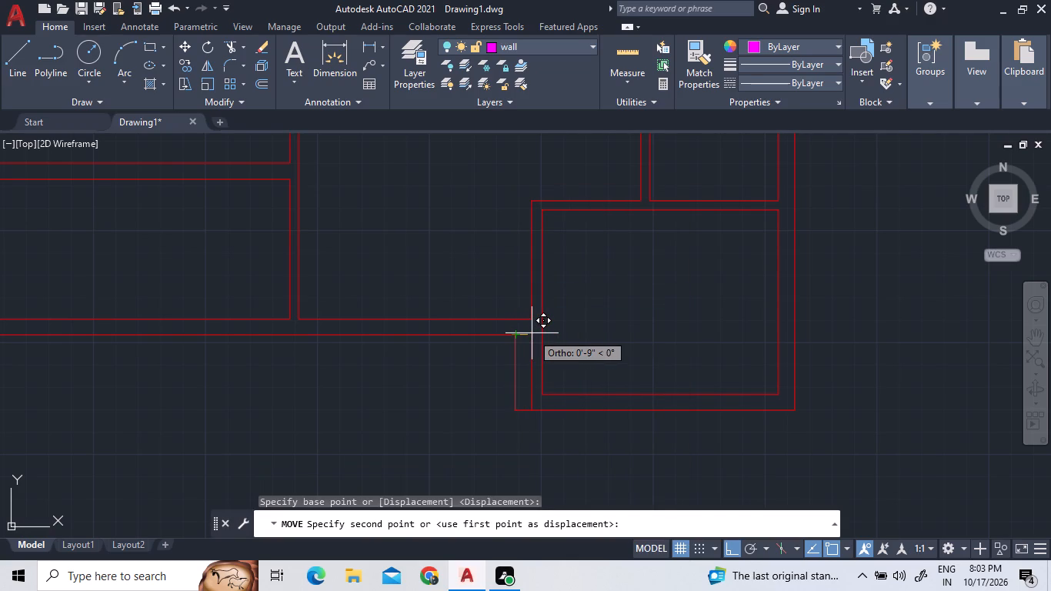
type("9\"")
key("Return")
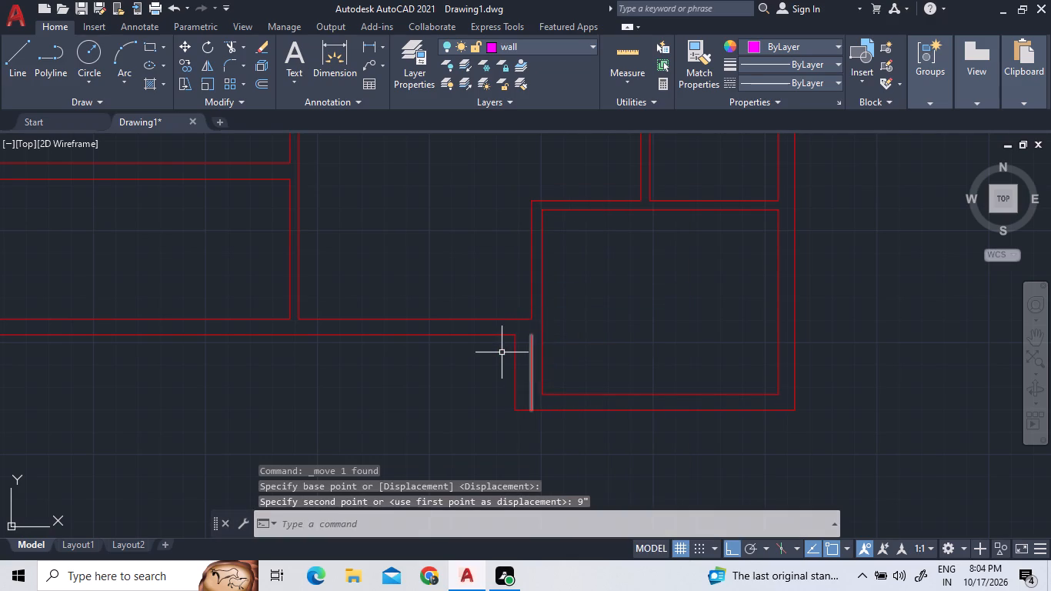
Erase the duplicate short vertical line remaining west of the bottom room's west wall.
left_click(518, 356)
left_click(504, 355)
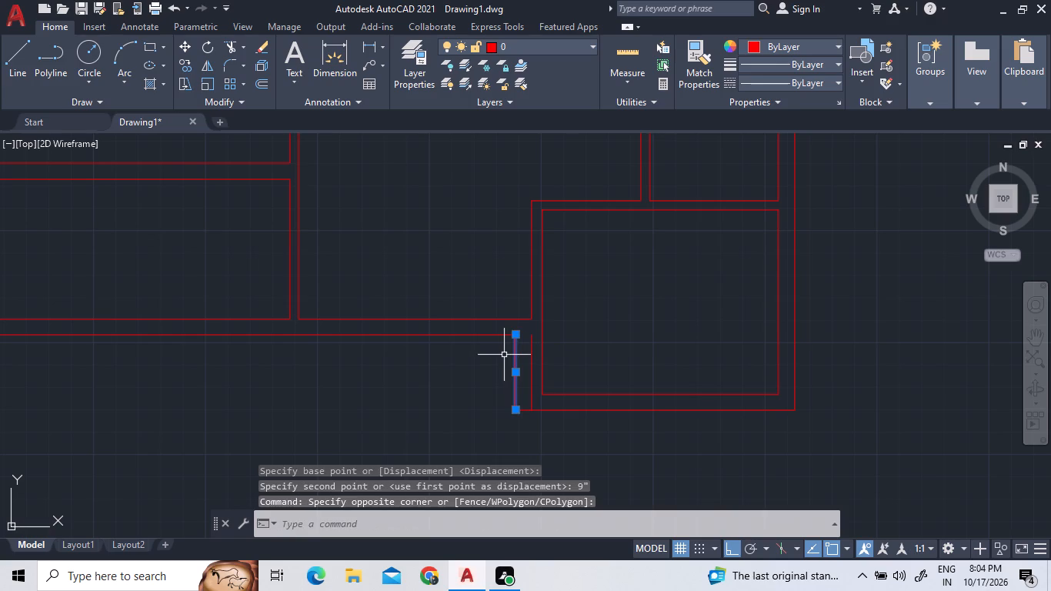
key("Delete")
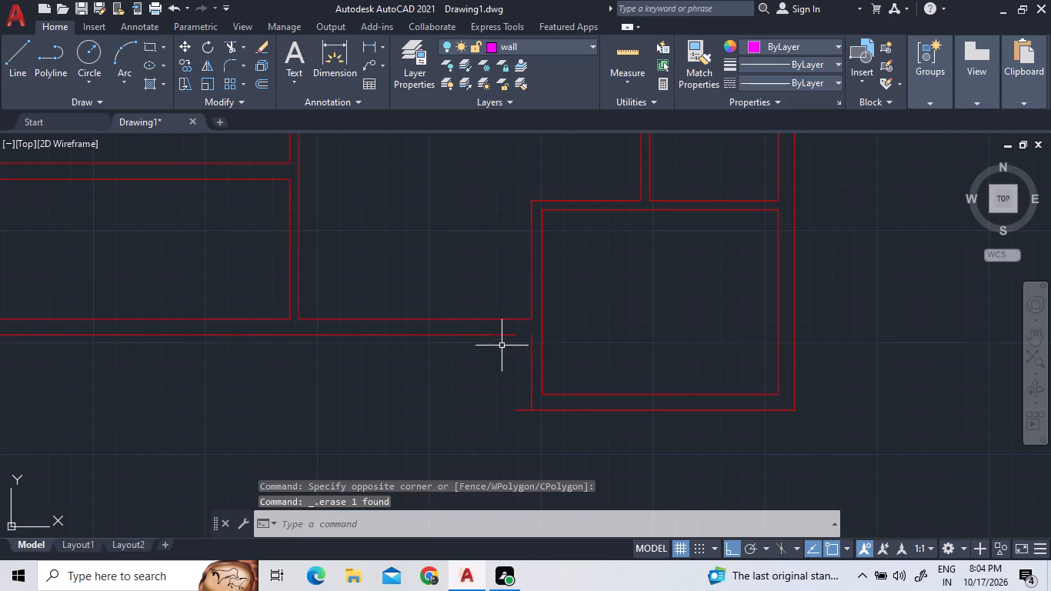
Extend the outer line of the horizontal exterior wall east to meet the bottom room's lower outer west wall line.
left_click(243, 47)
double_click(251, 92)
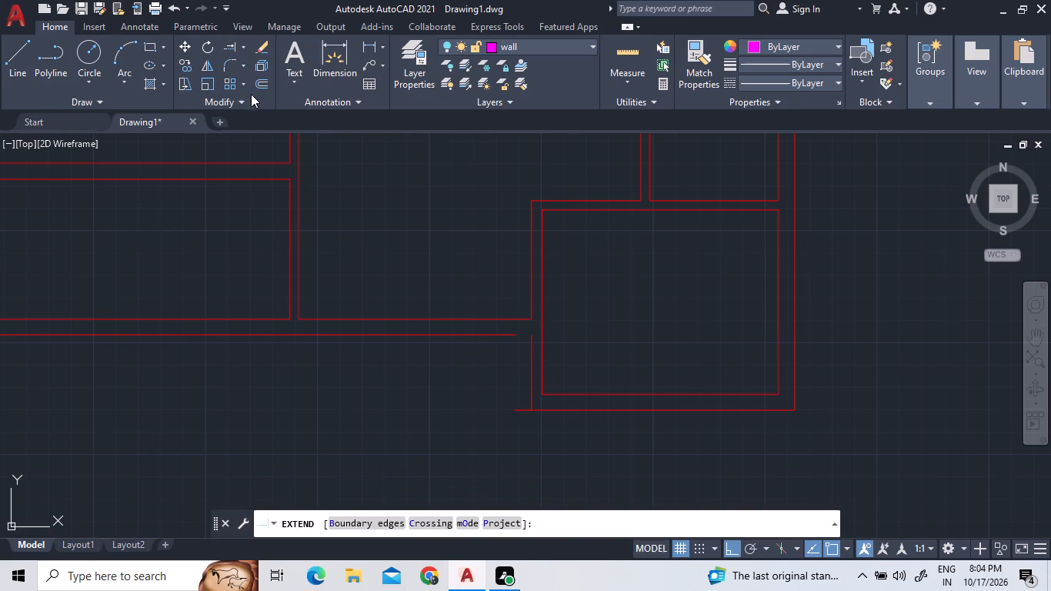
double_click(494, 335)
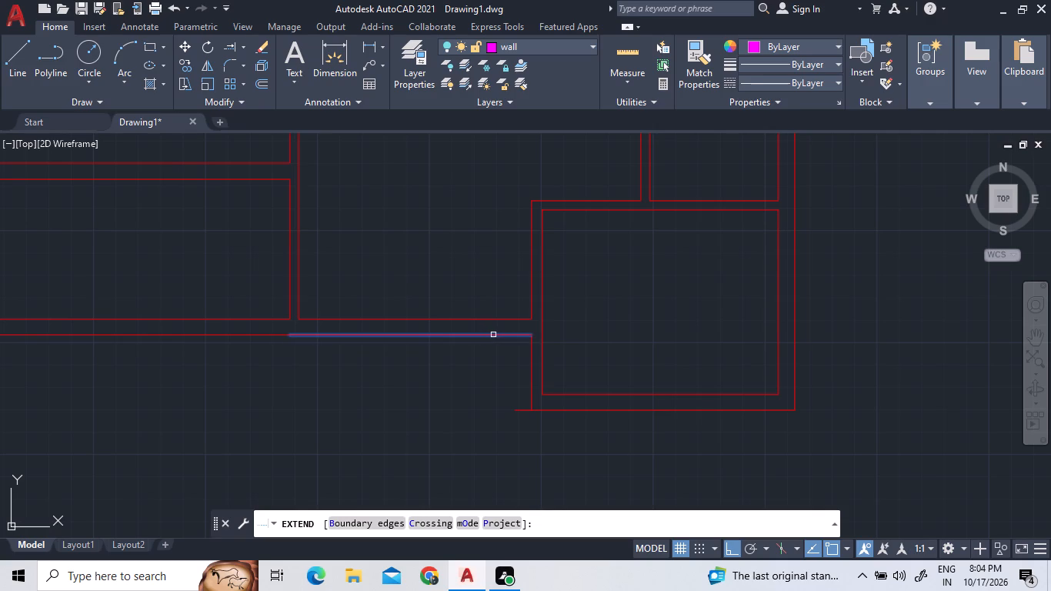
Trim the bottom exterior line's overhang west of the bottom room's outer west wall line at the southwest corner.
left_click(244, 52)
left_click(244, 66)
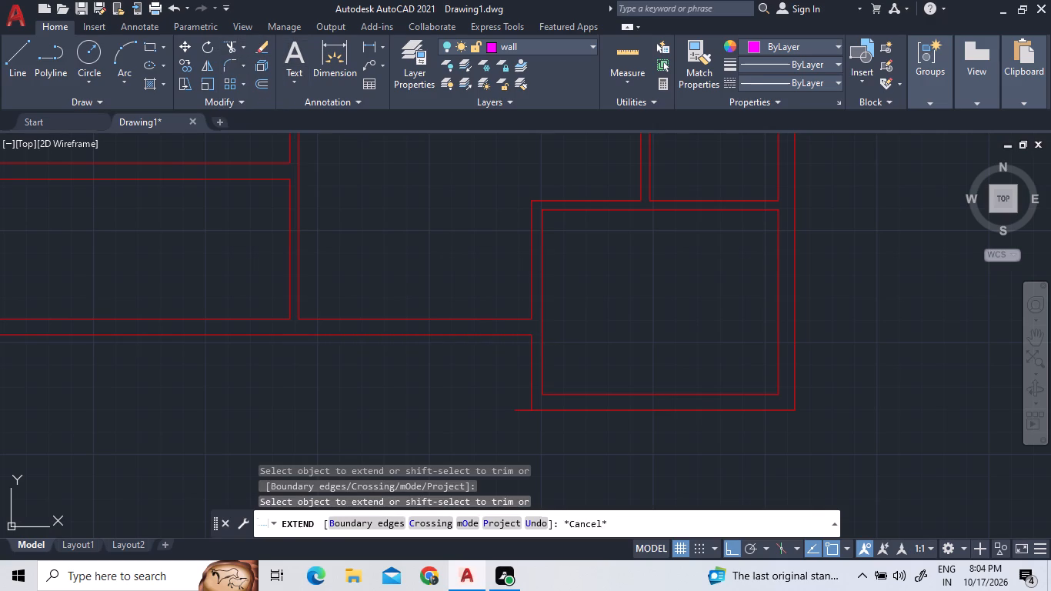
double_click(519, 411)
right_click(469, 386)
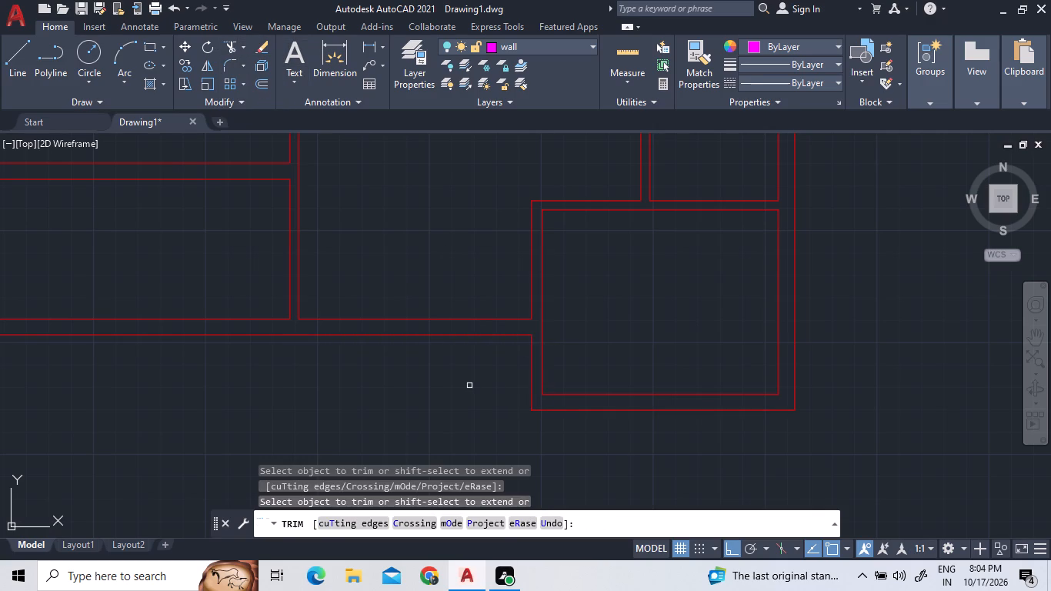
left_click(509, 169)
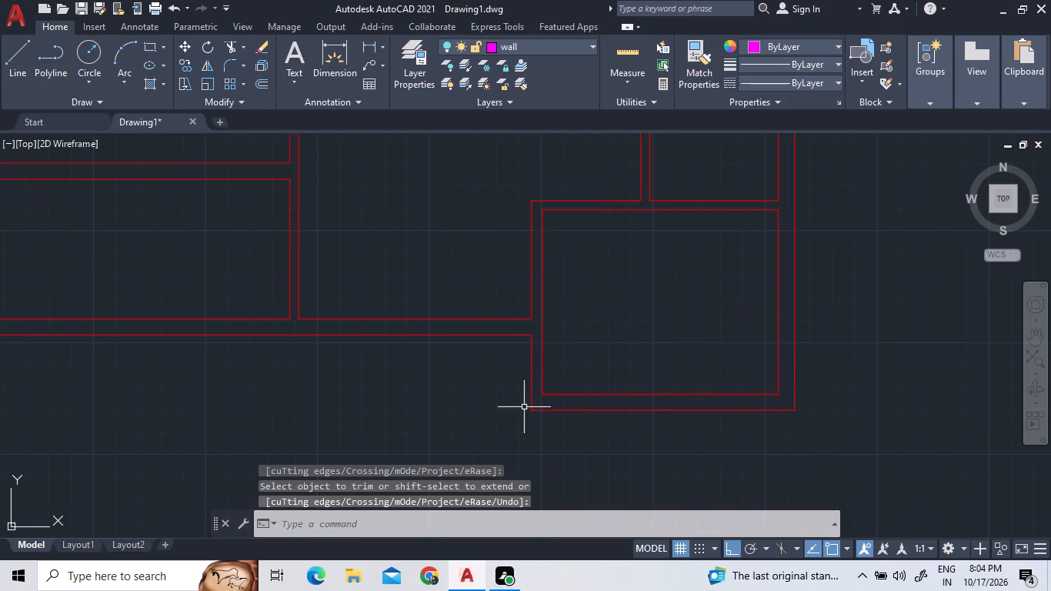
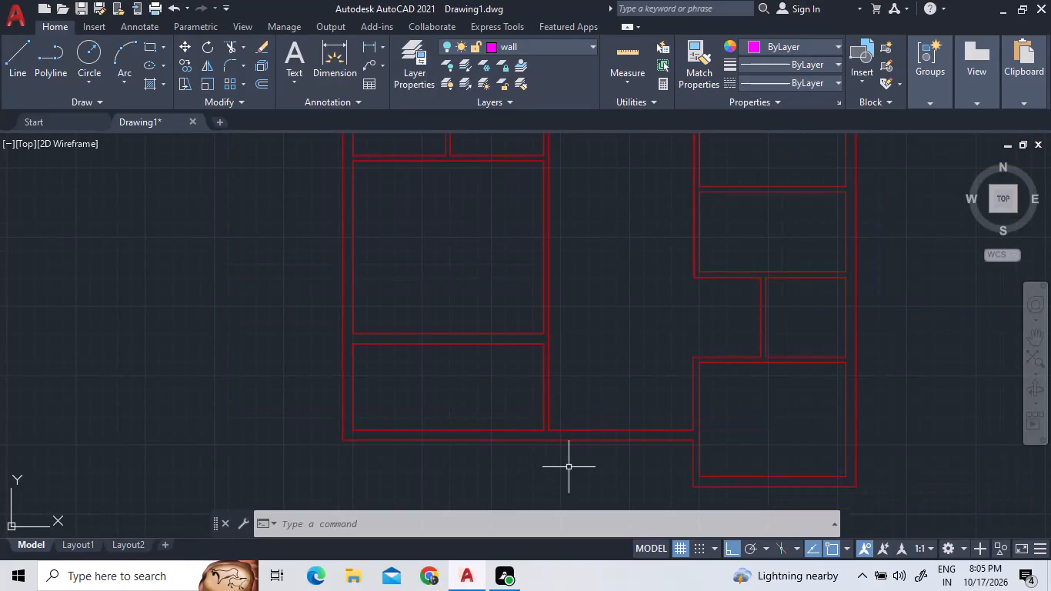
Examine the floor plan's wall lines from the bottom rooms up to the top exterior wall.
scroll(572, 403, "up", 1)
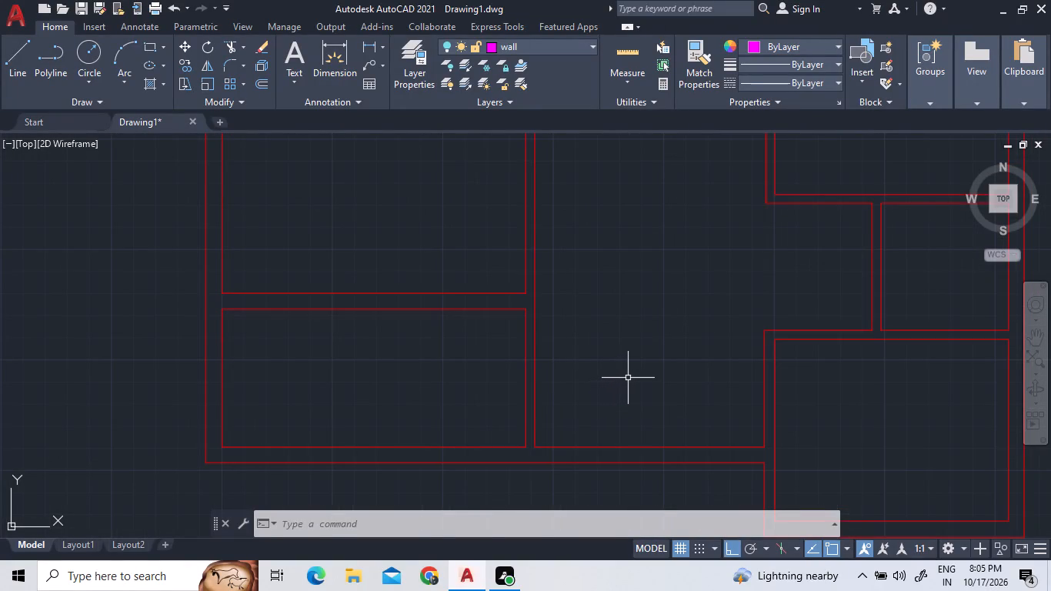
scroll(652, 349, "down", 2)
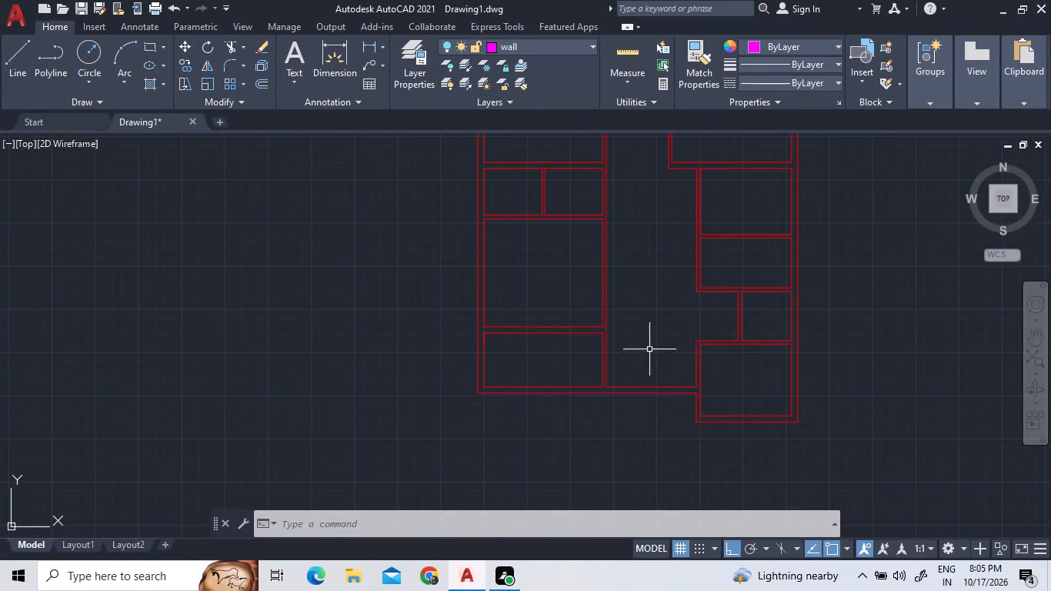
scroll(615, 353, "up", 1)
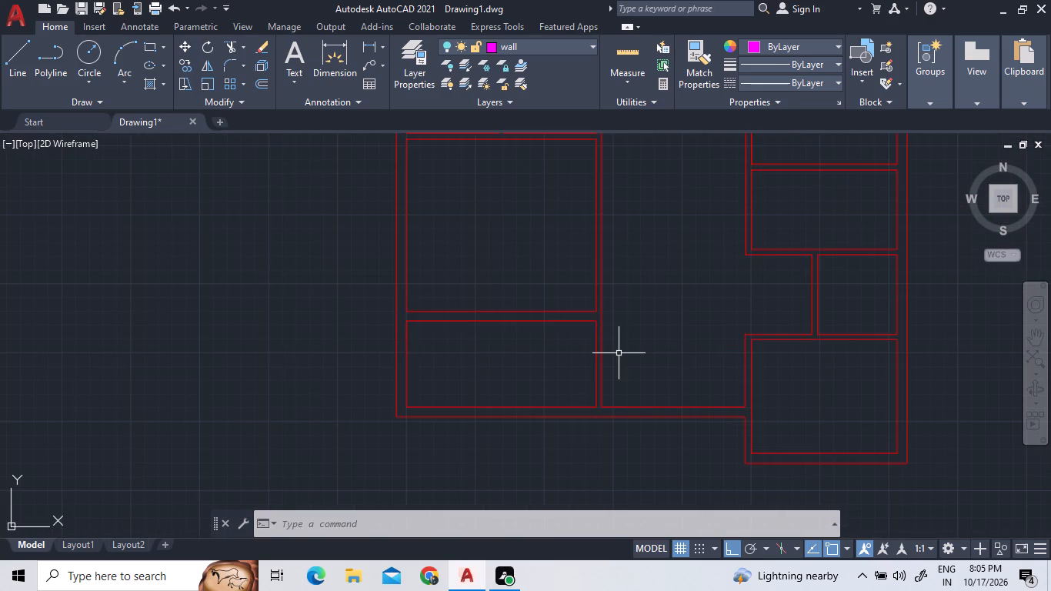
scroll(619, 353, "down", 2)
scroll(601, 288, "up", 2)
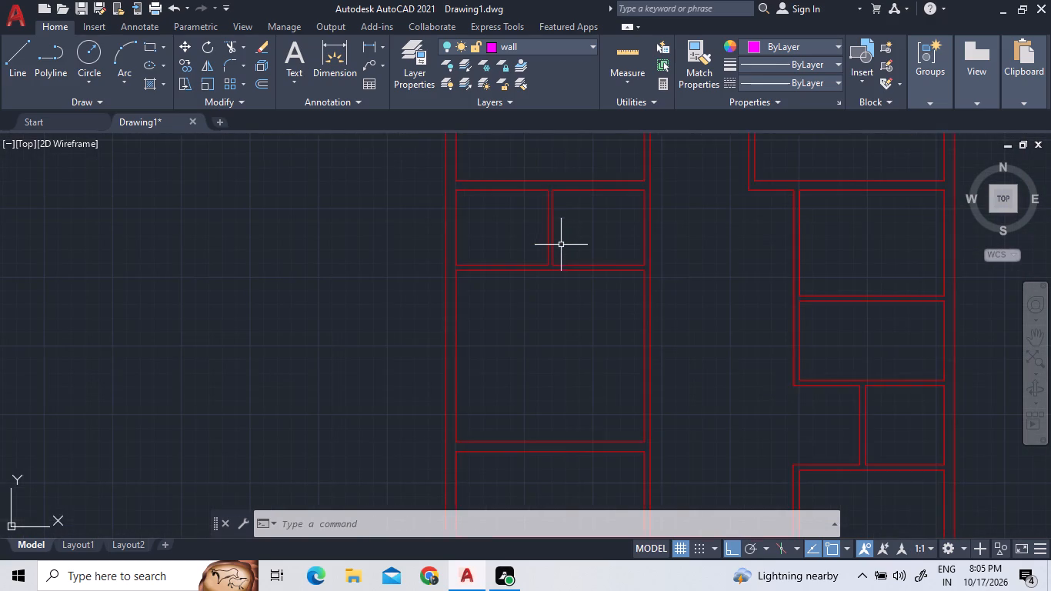
scroll(556, 252, "up", 2)
scroll(556, 255, "down", 4)
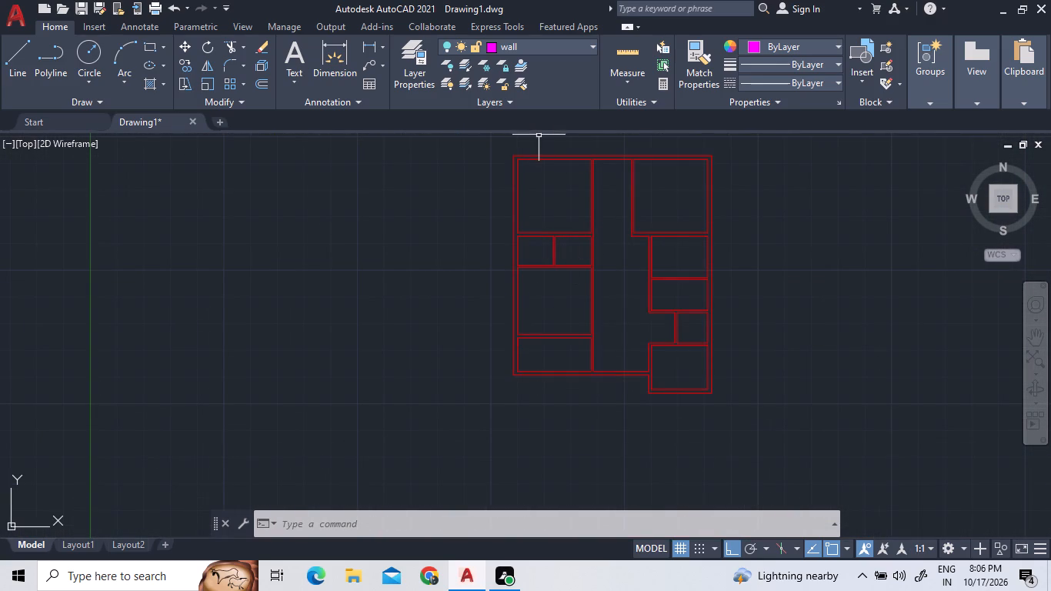
Move the four inner wall lines of the northwest room from layer 0 to the wall layer.
scroll(621, 143, "up", 2)
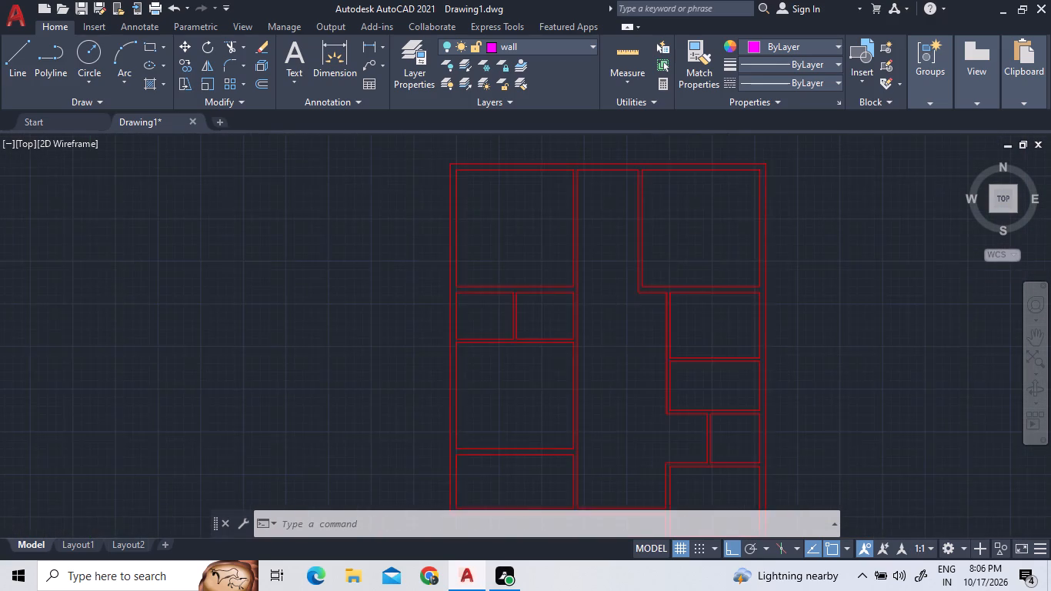
left_click(516, 49)
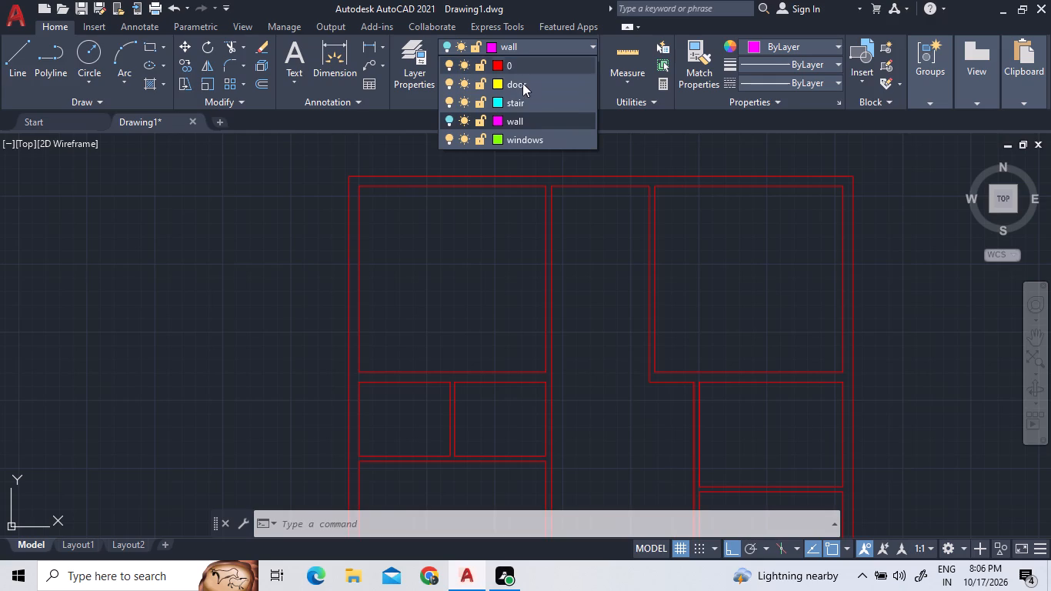
double_click(522, 118)
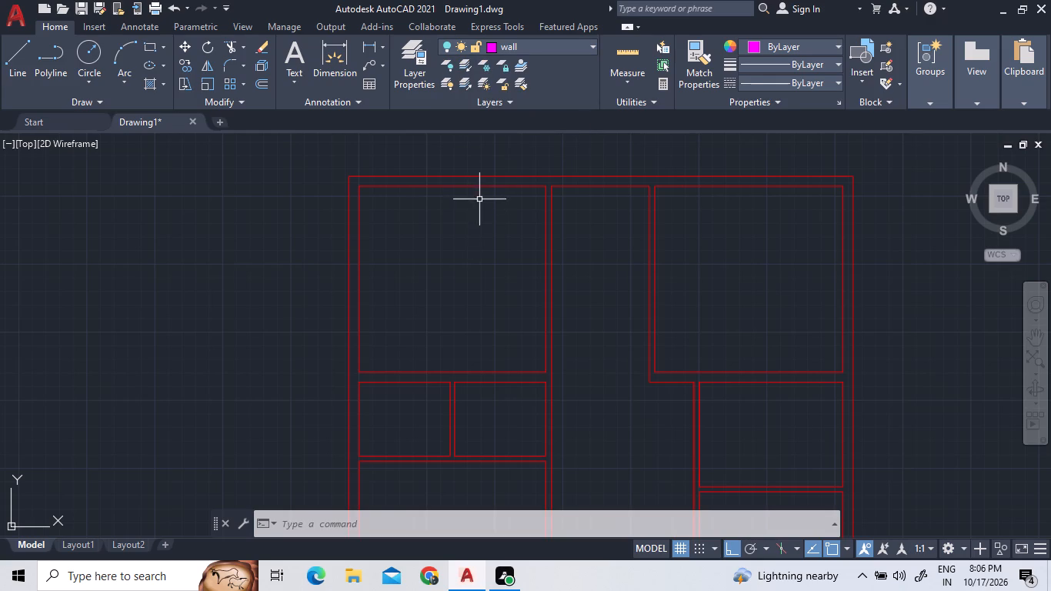
left_click(482, 187)
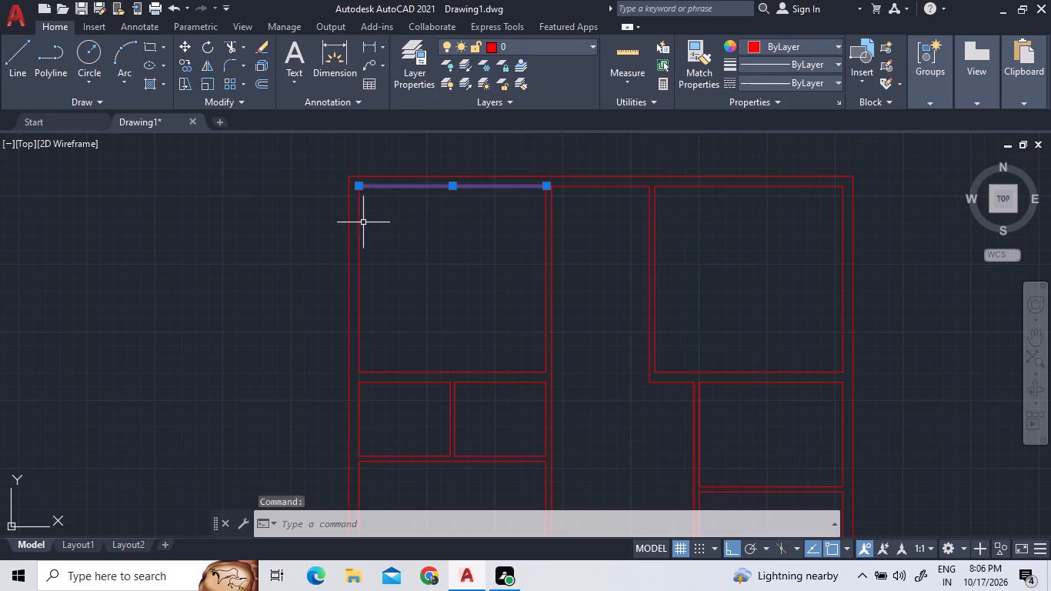
double_click(357, 225)
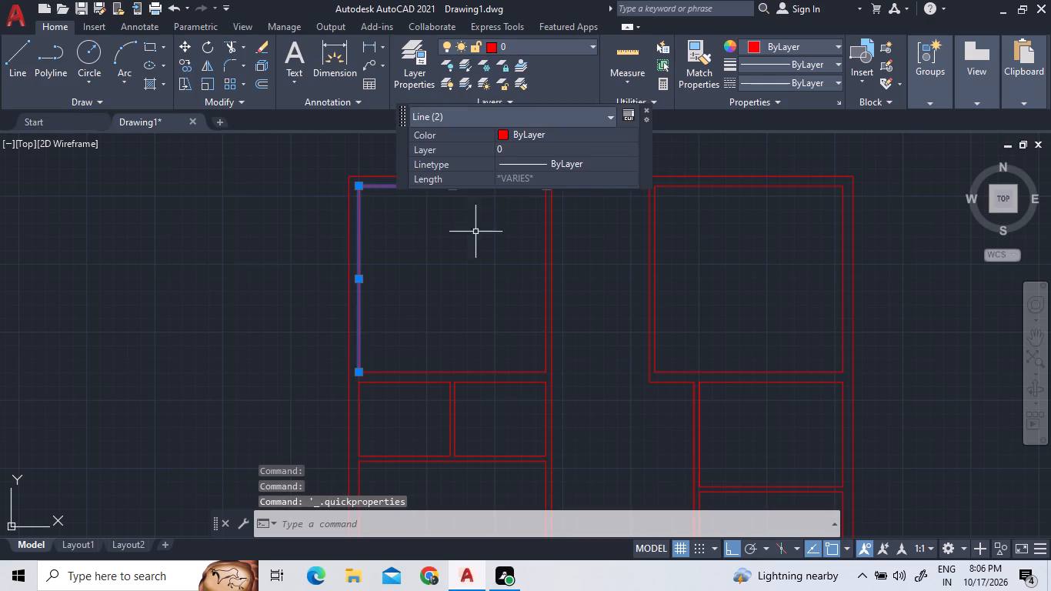
double_click(546, 281)
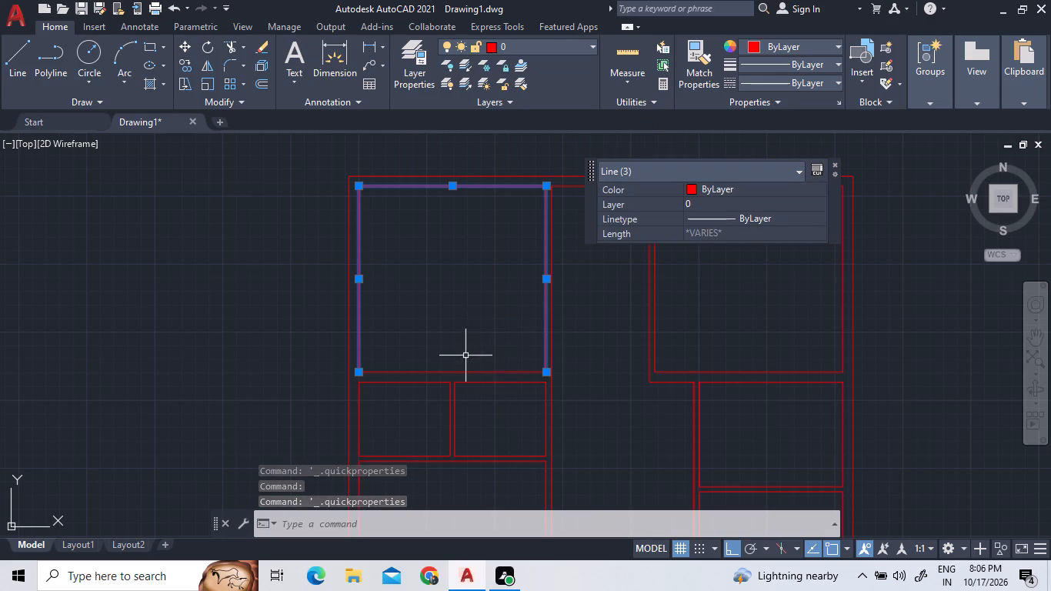
double_click(443, 372)
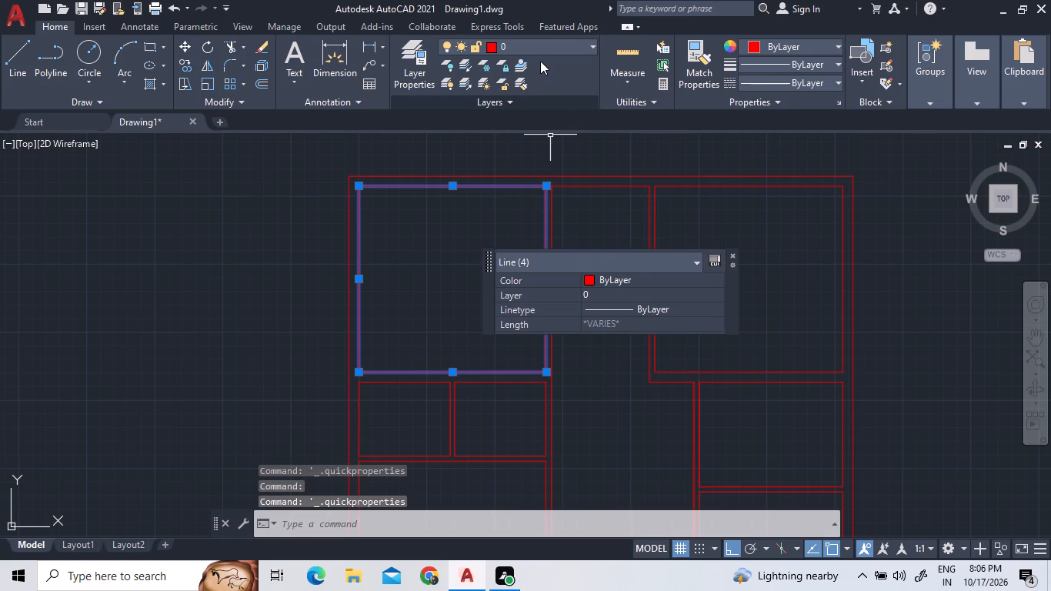
left_click(548, 48)
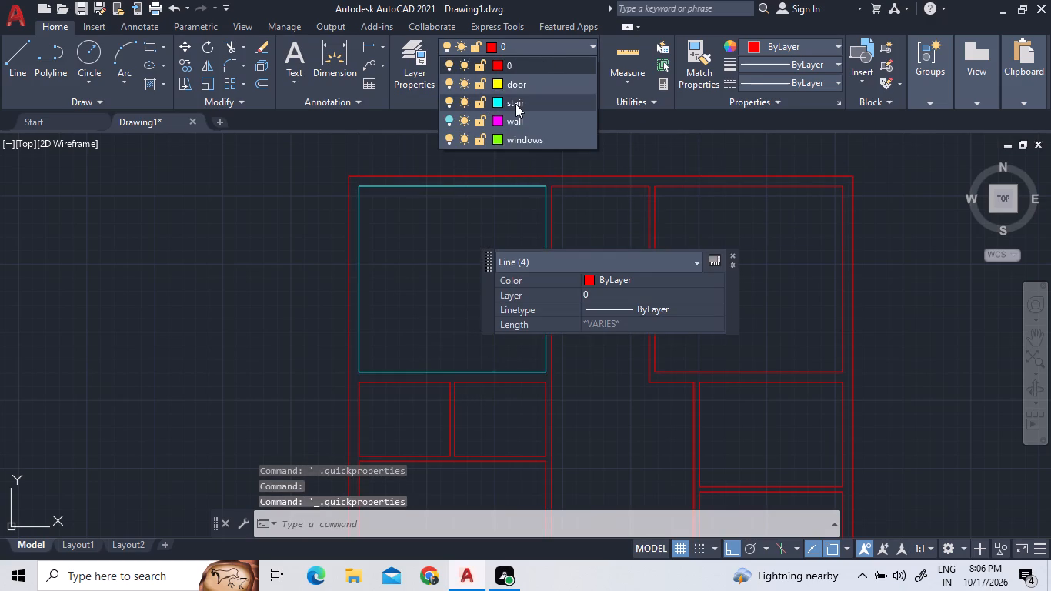
triple_click(512, 121)
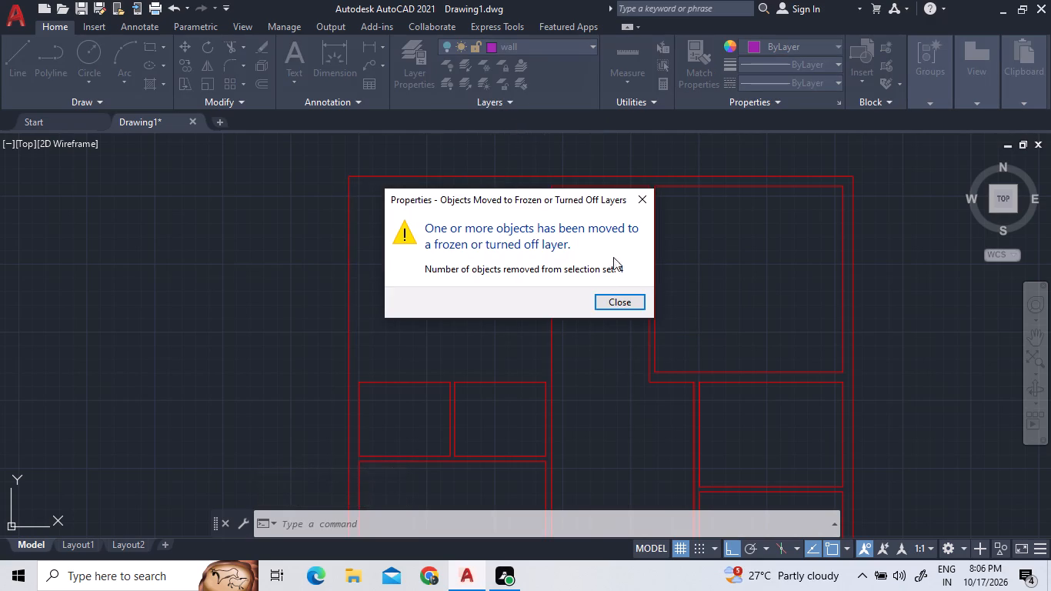
left_click(613, 295)
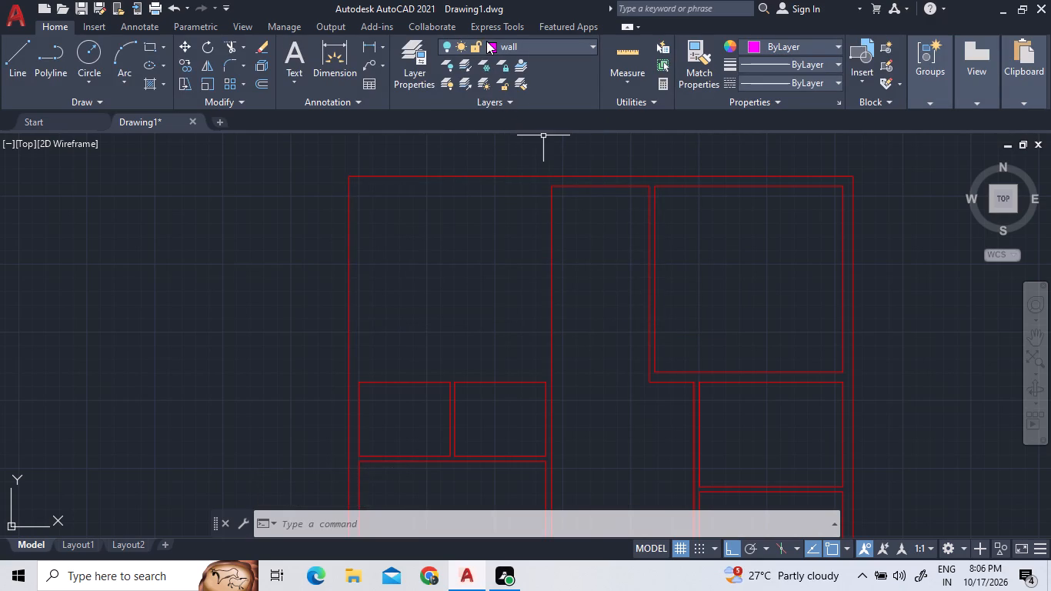
Turn on the wall layer.
left_click(449, 45)
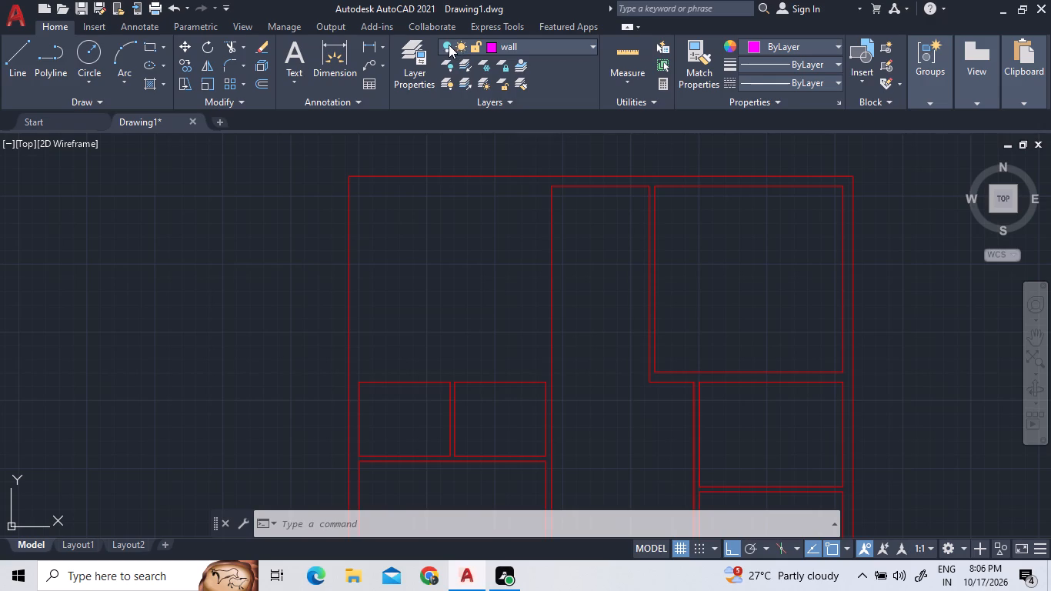
left_click(448, 45)
triple_click(448, 45)
left_click(448, 45)
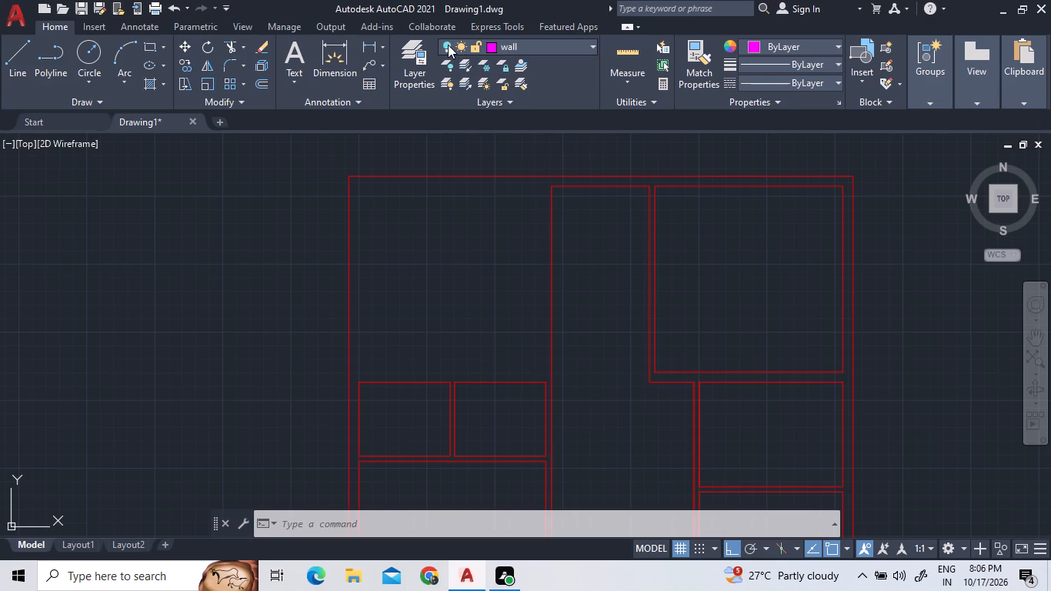
left_click(448, 45)
double_click(452, 119)
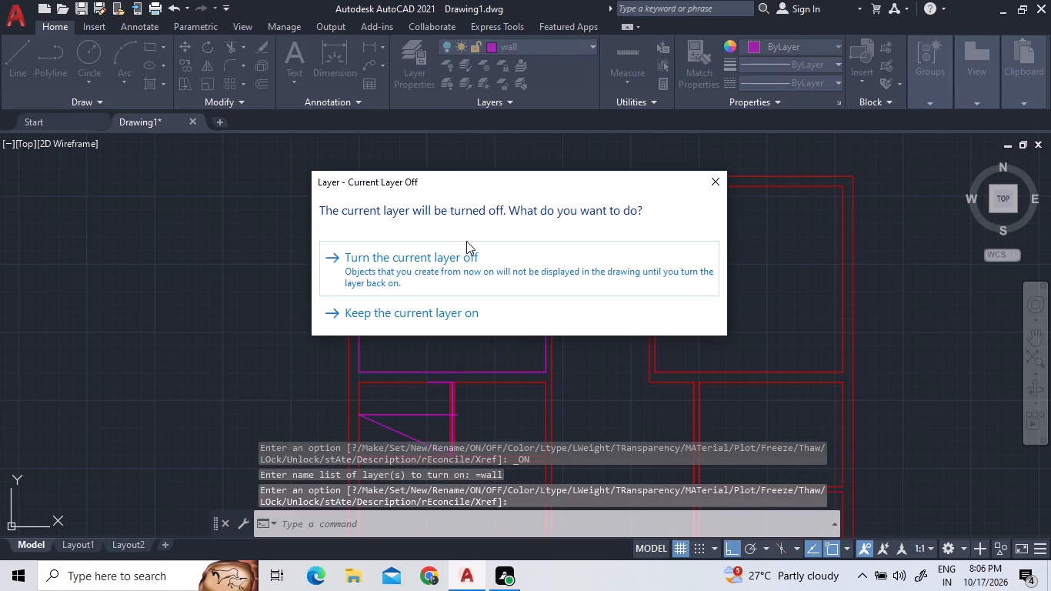
left_click(465, 258)
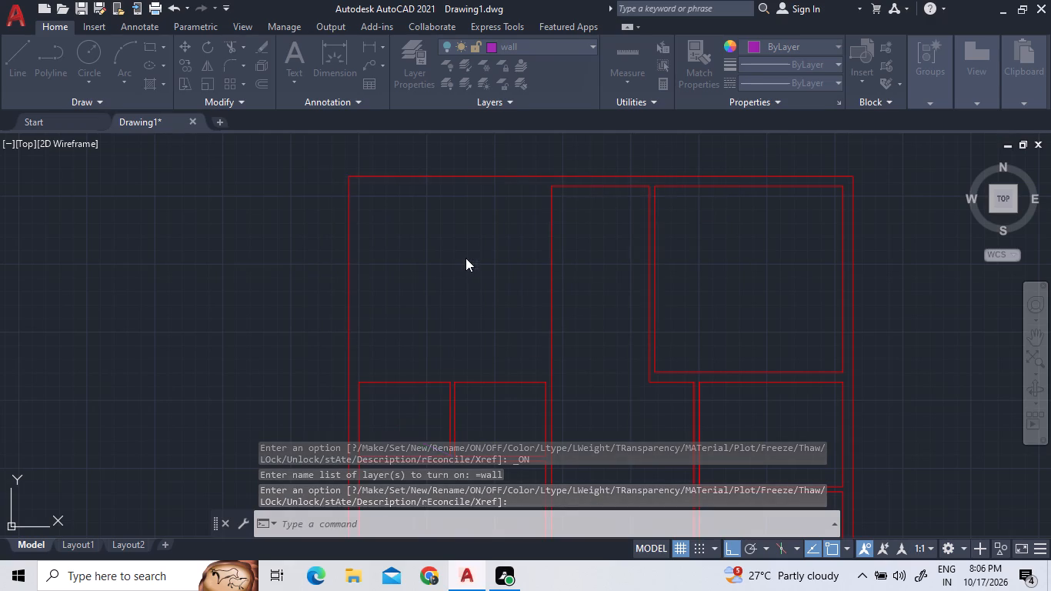
double_click(455, 43)
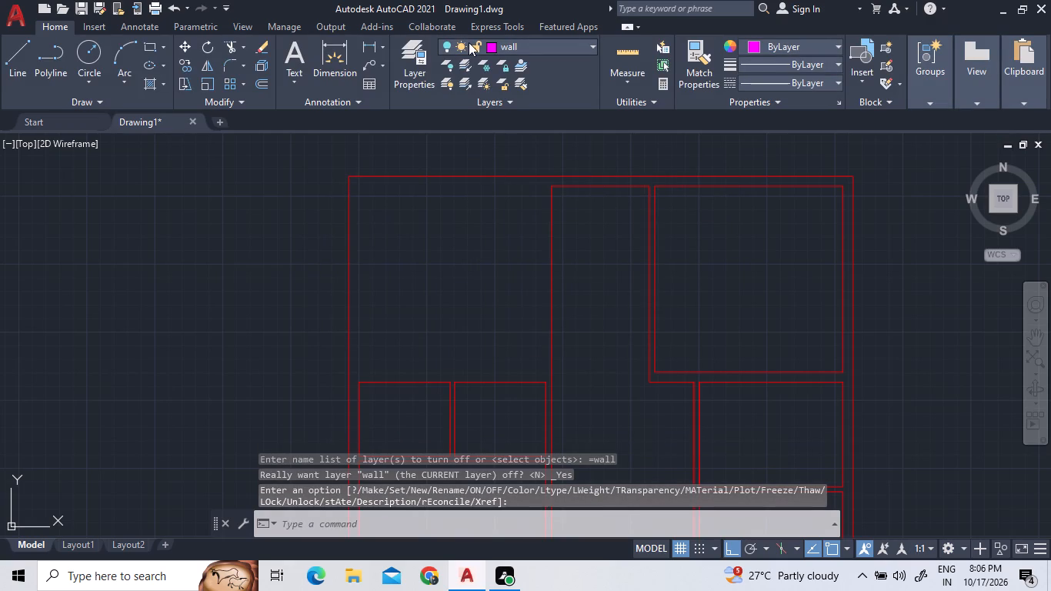
left_click(504, 43)
left_click(452, 117)
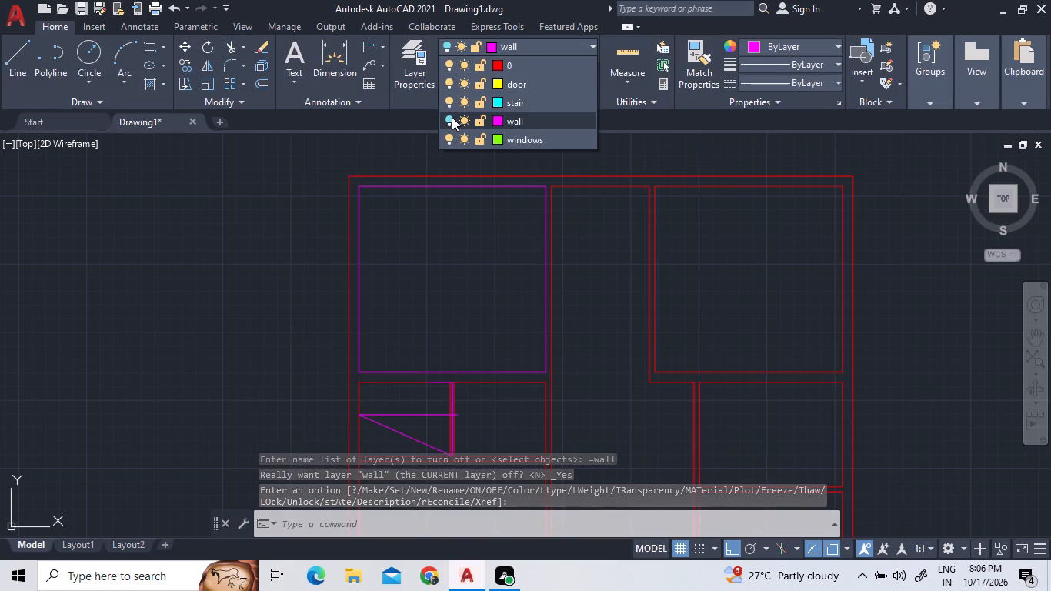
scroll(474, 239, "down", 2)
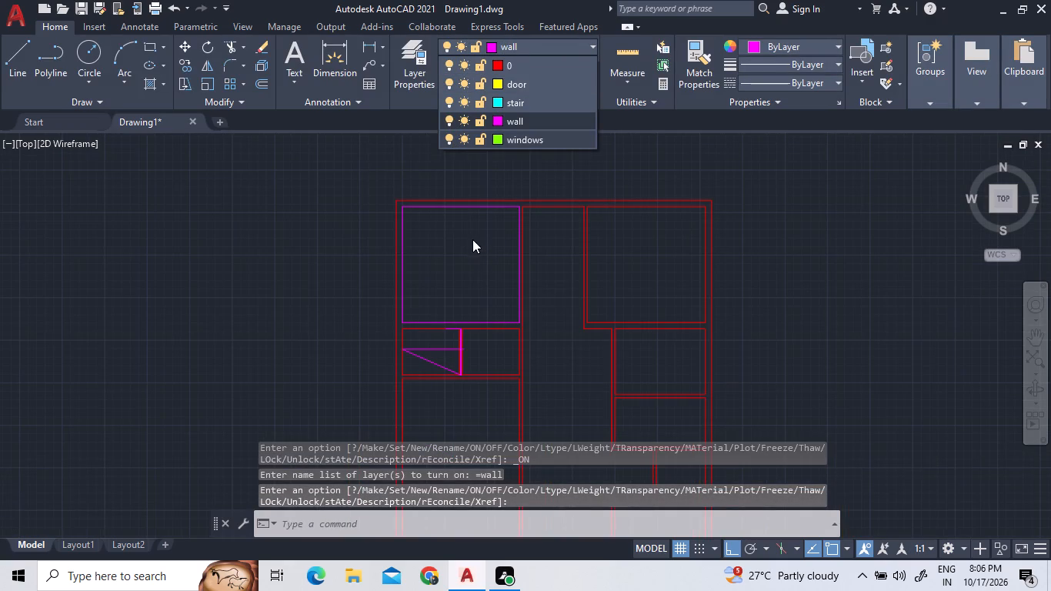
scroll(472, 299, "up", 2)
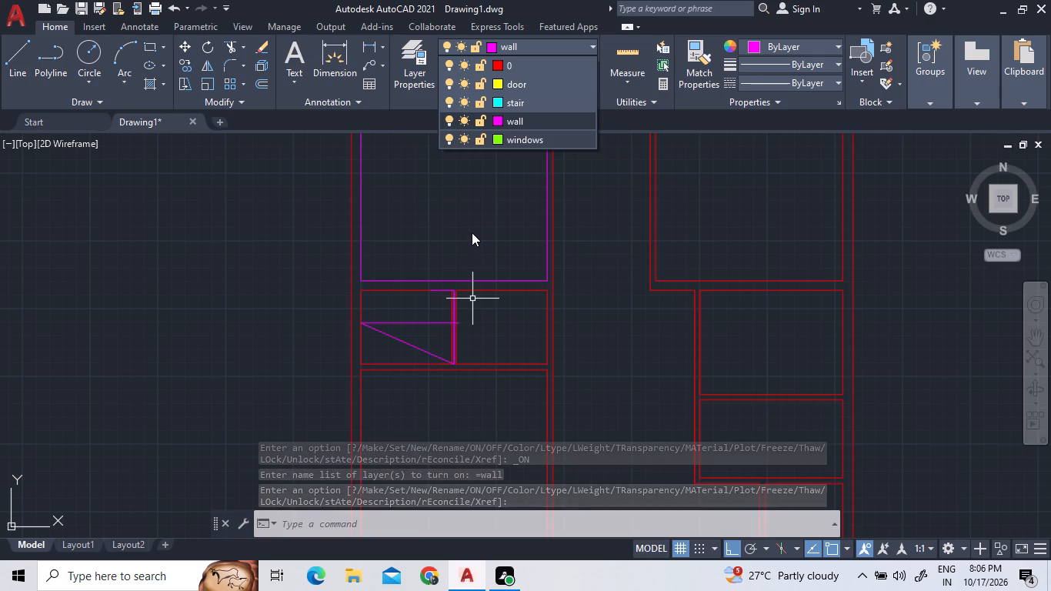
right_click(471, 232)
left_click(452, 227)
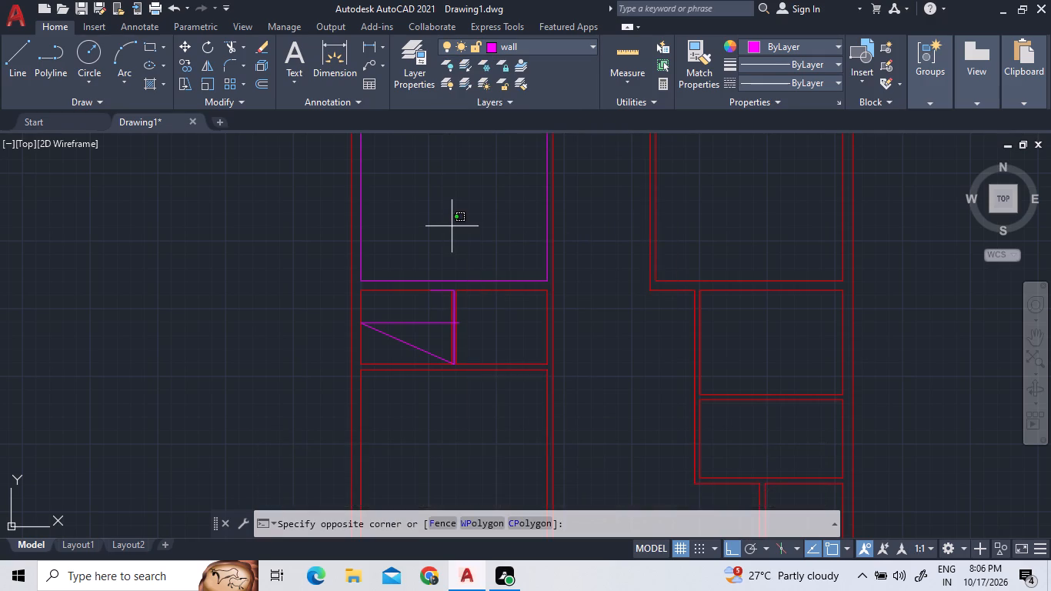
key("Escape")
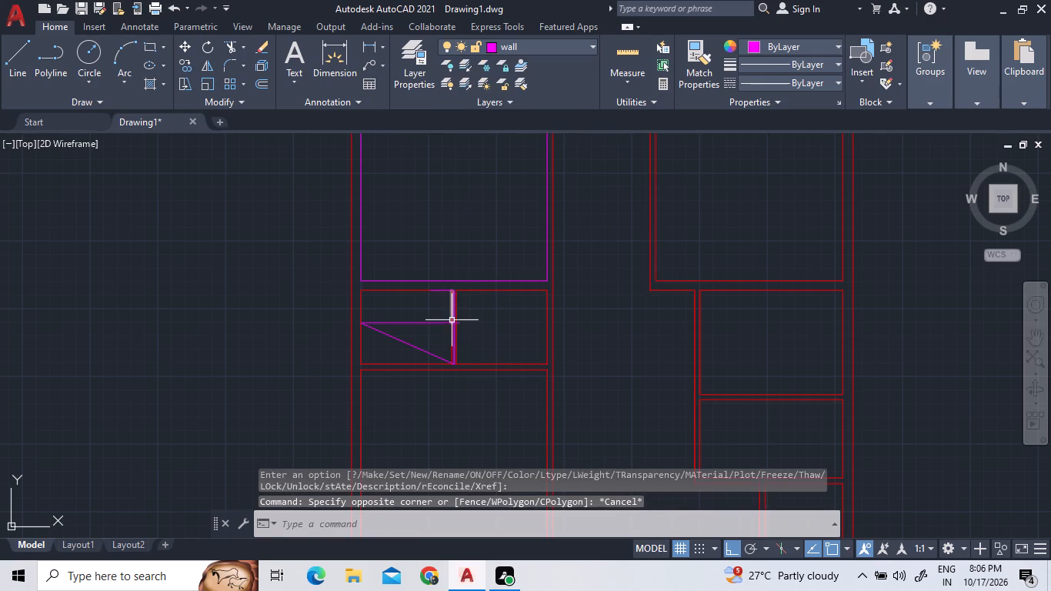
Erase the four stray magenta lines around the partition between the two small west rooms: vertical, long horizontal, diagonal and short top line.
scroll(452, 320, "up", 3)
left_click(455, 318)
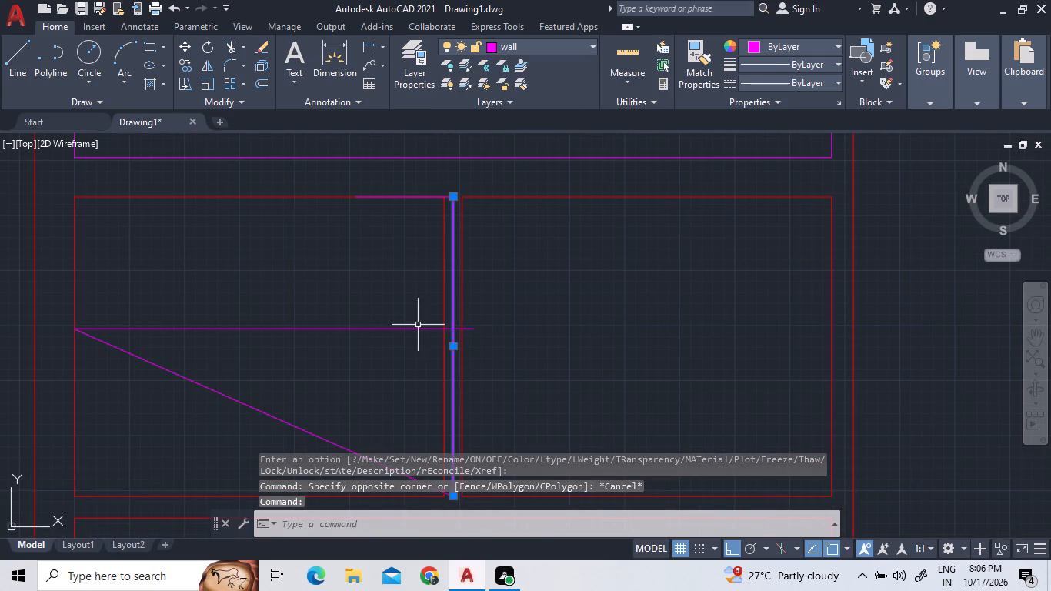
double_click(417, 326)
left_click(196, 406)
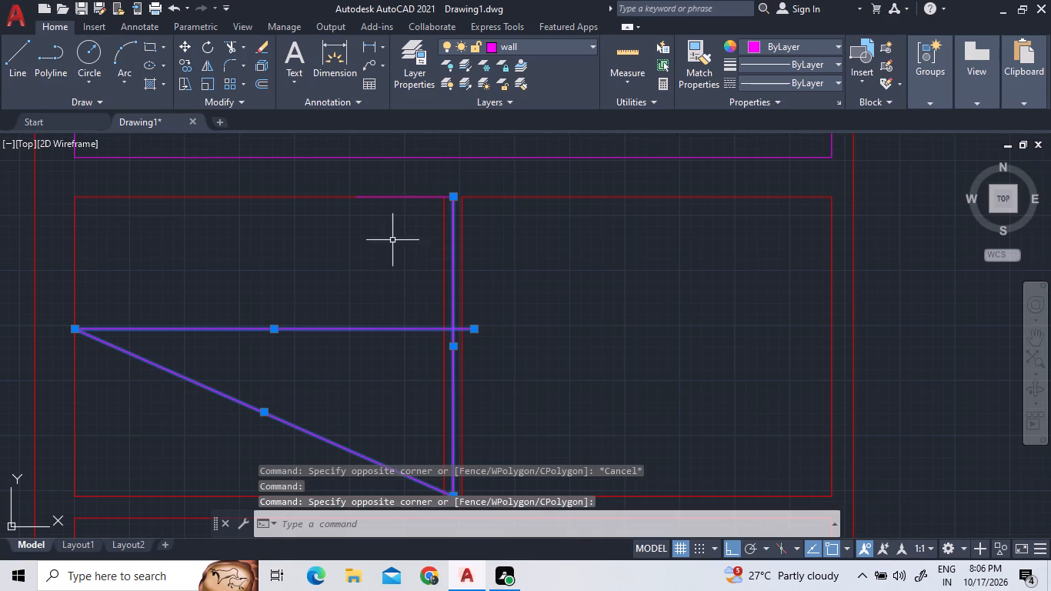
left_click(417, 195)
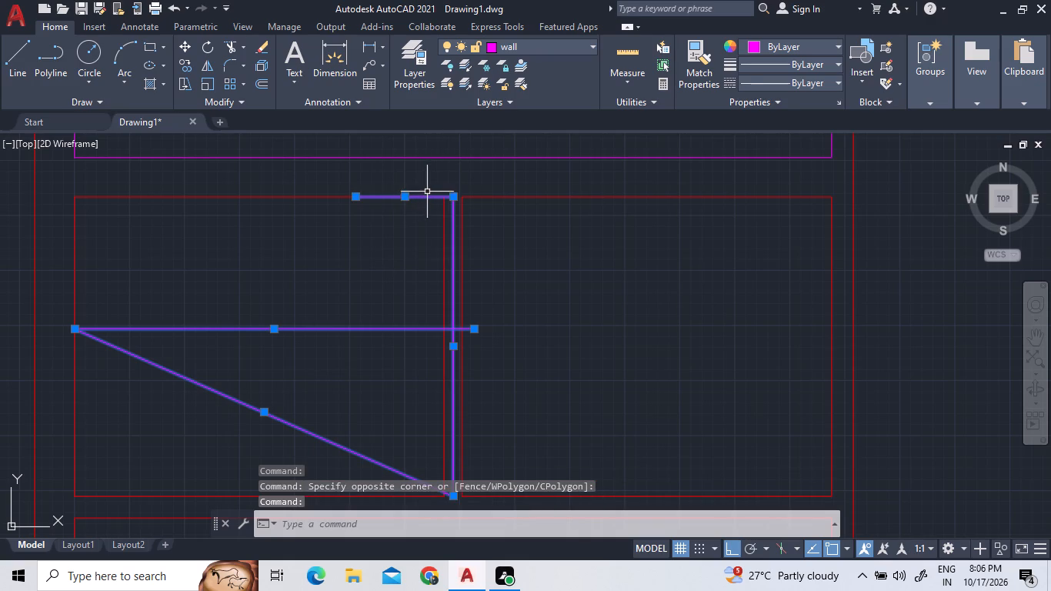
key("Delete")
Erase the overlapping magenta vertical lines left along the middle of the partition between the two small west rooms.
left_click(453, 198)
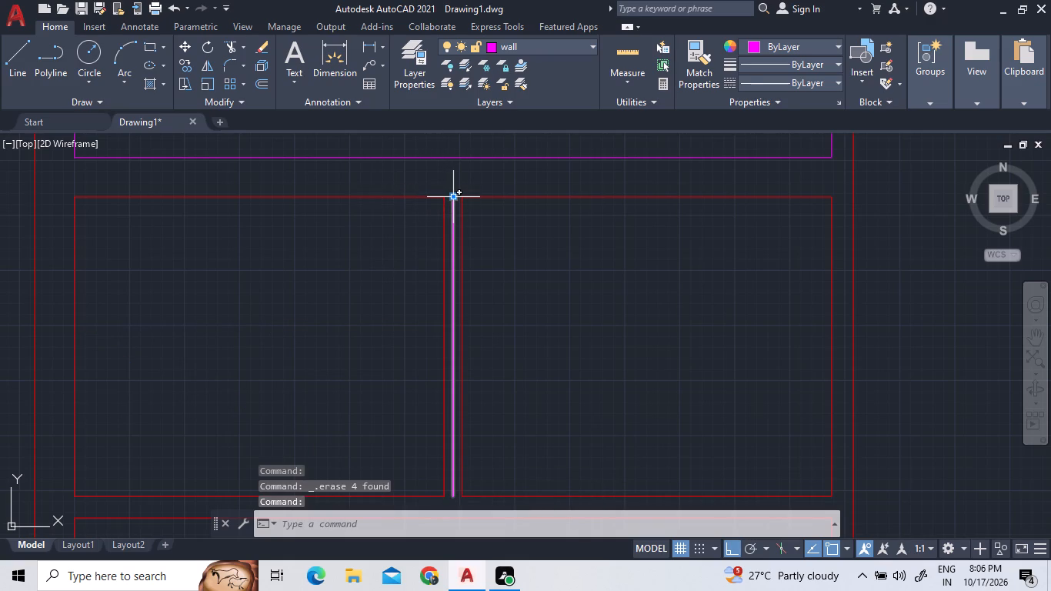
key("Delete")
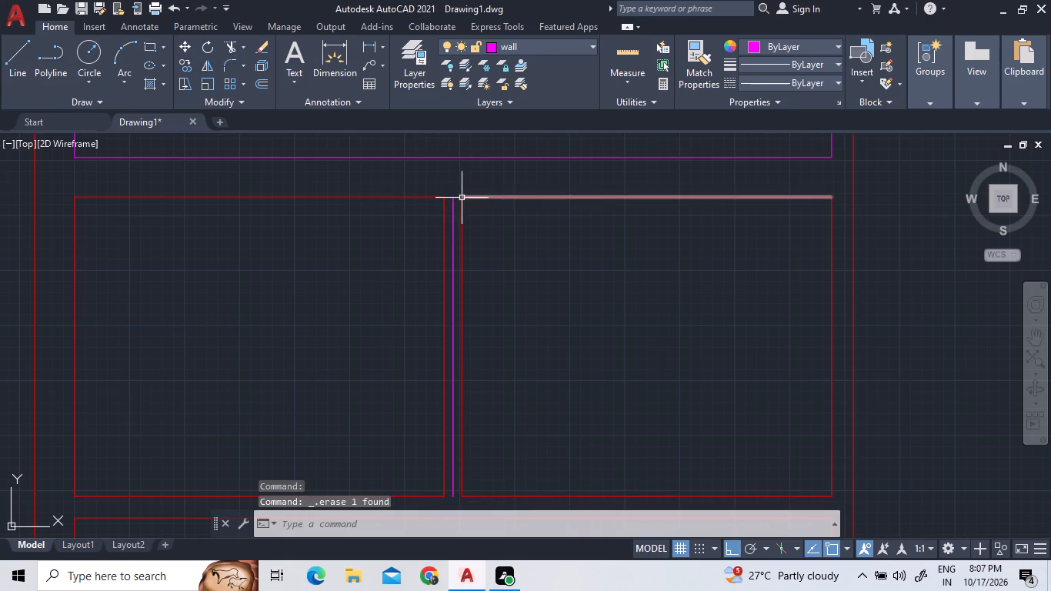
double_click(452, 203)
key("Delete")
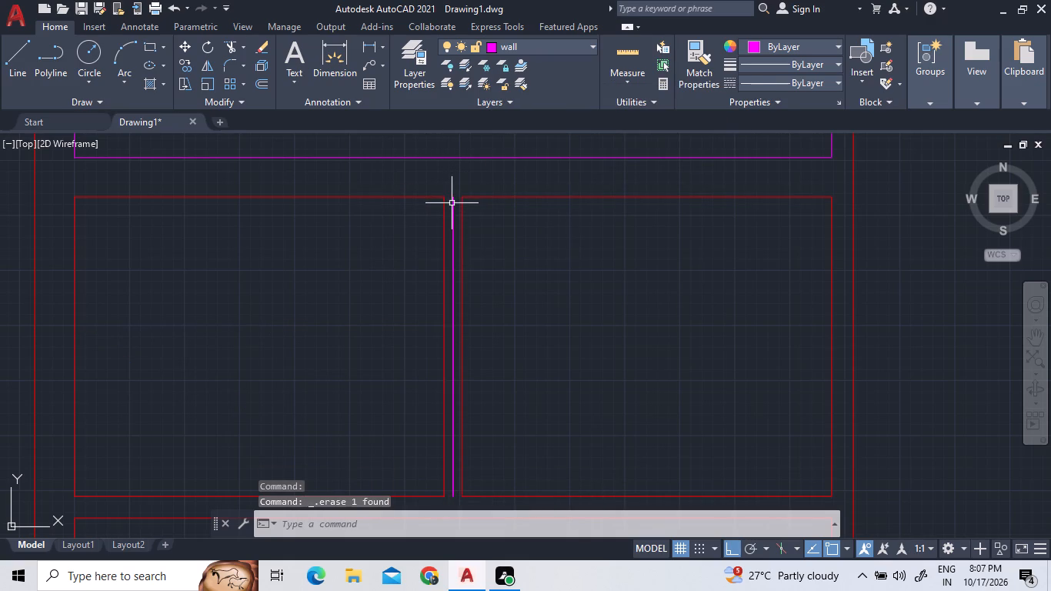
left_click(452, 203)
key("Delete")
double_click(453, 265)
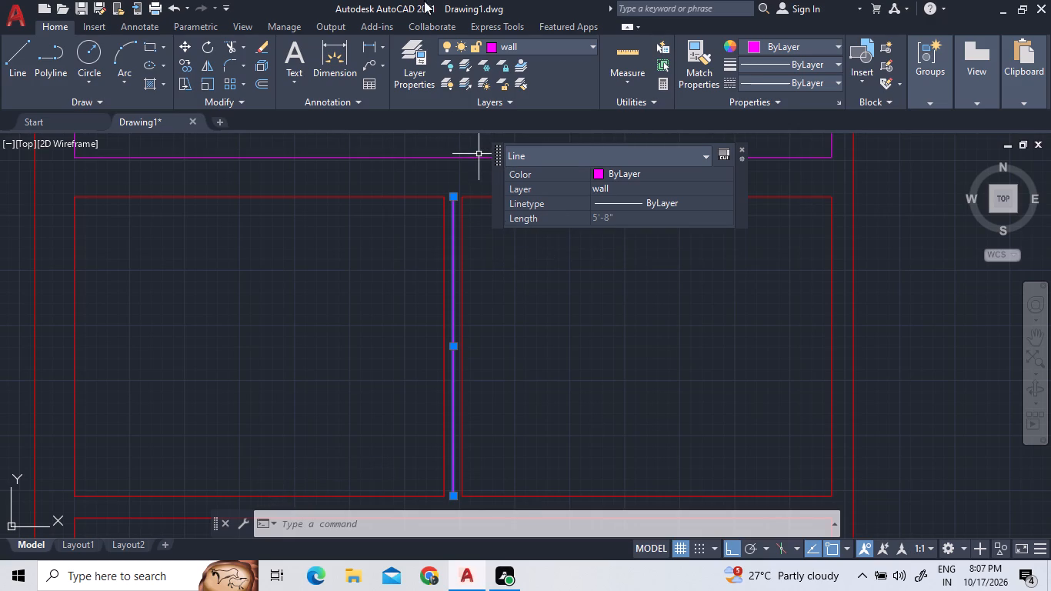
key("Delete")
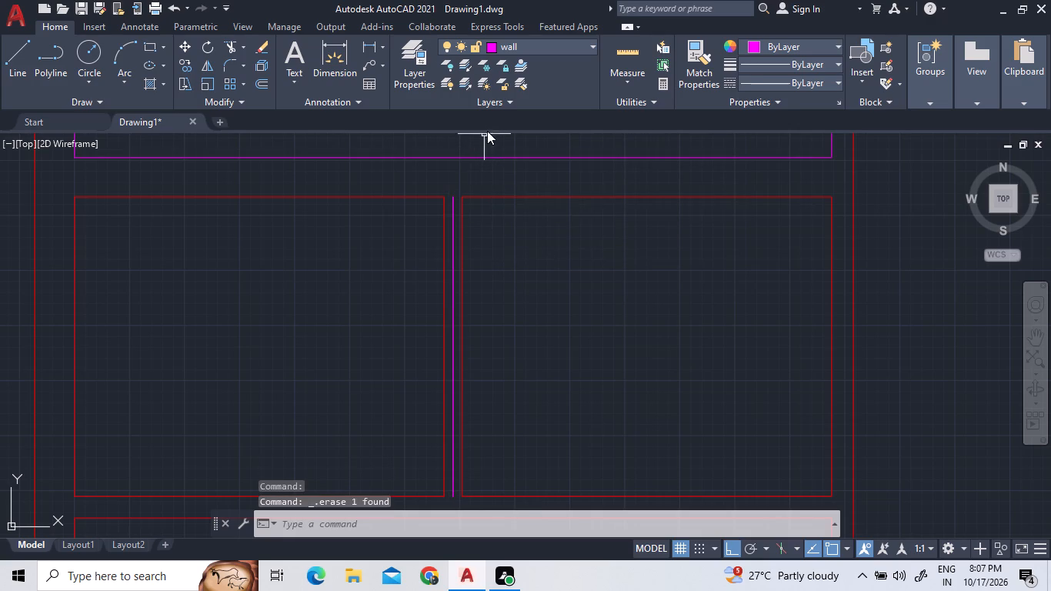
left_click(455, 268)
key("Delete")
key("Delete")
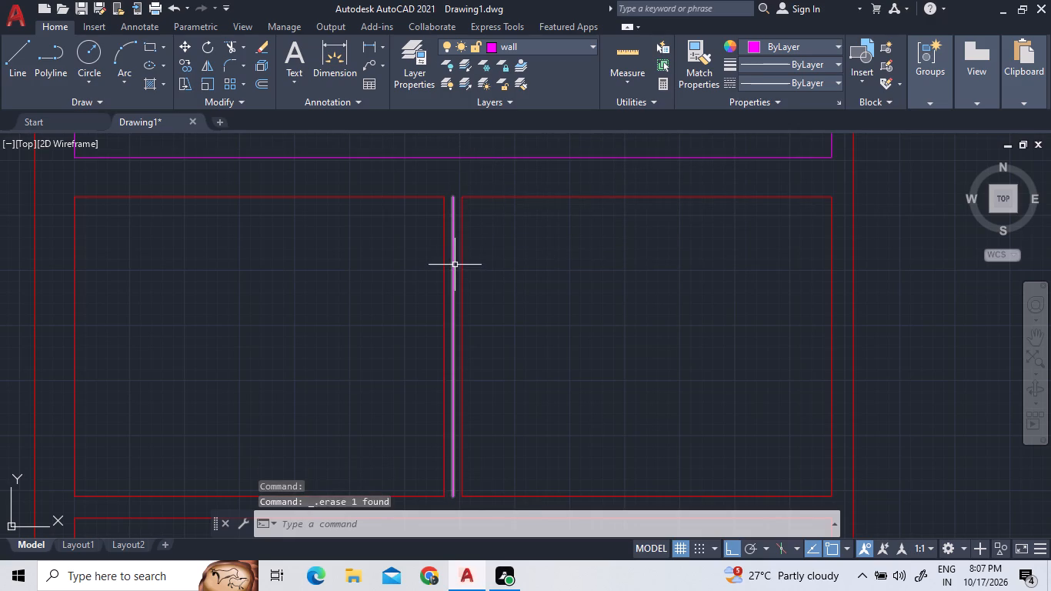
double_click(455, 263)
triple_click(456, 259)
key("Delete")
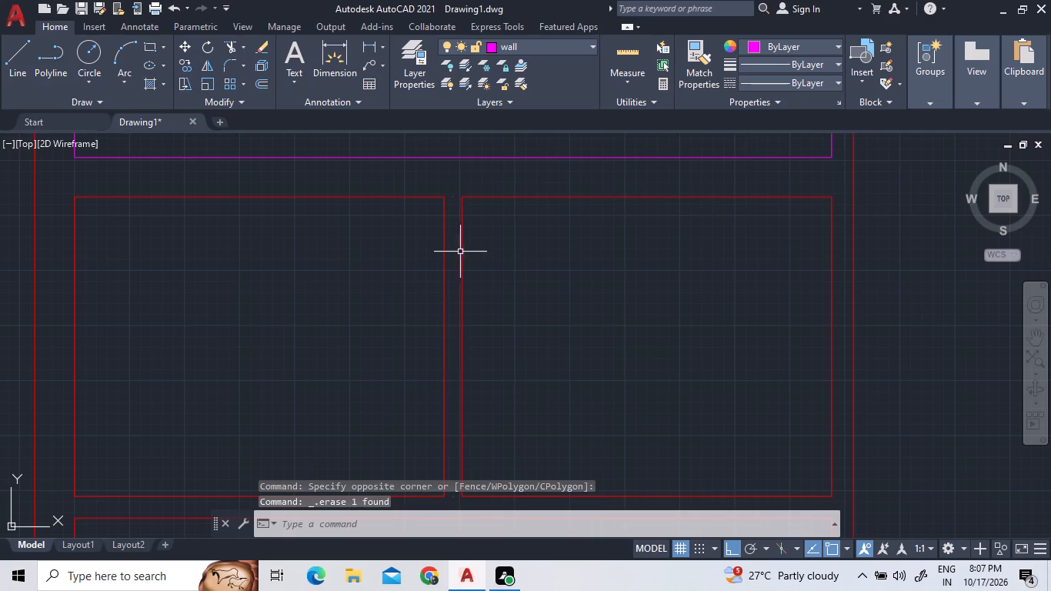
Erase the tiny stray leftovers at the top and bottom ends of the partition gap between the two small west rooms.
left_click(454, 196)
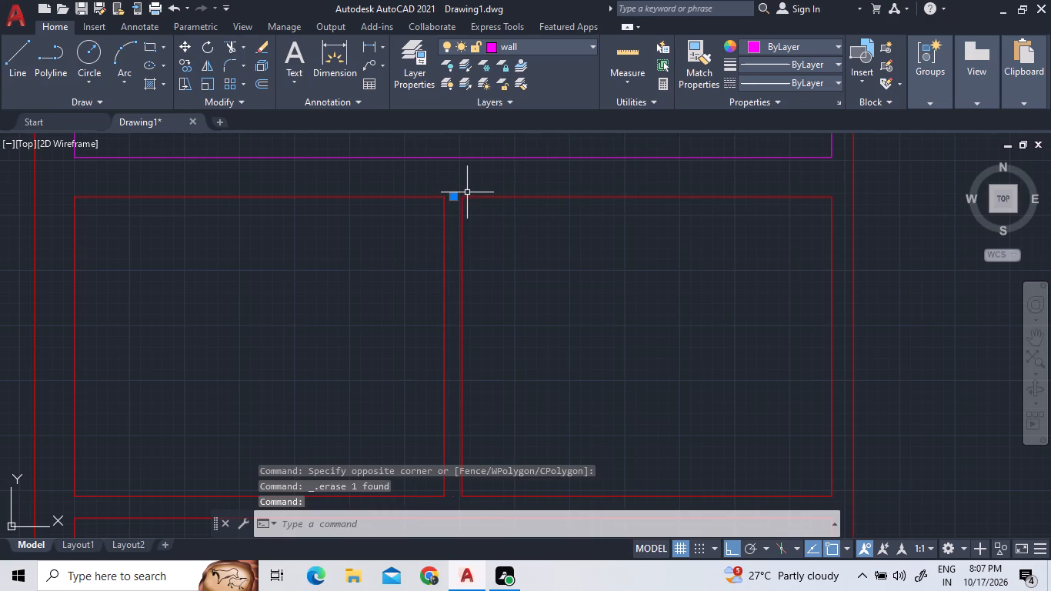
key("Delete")
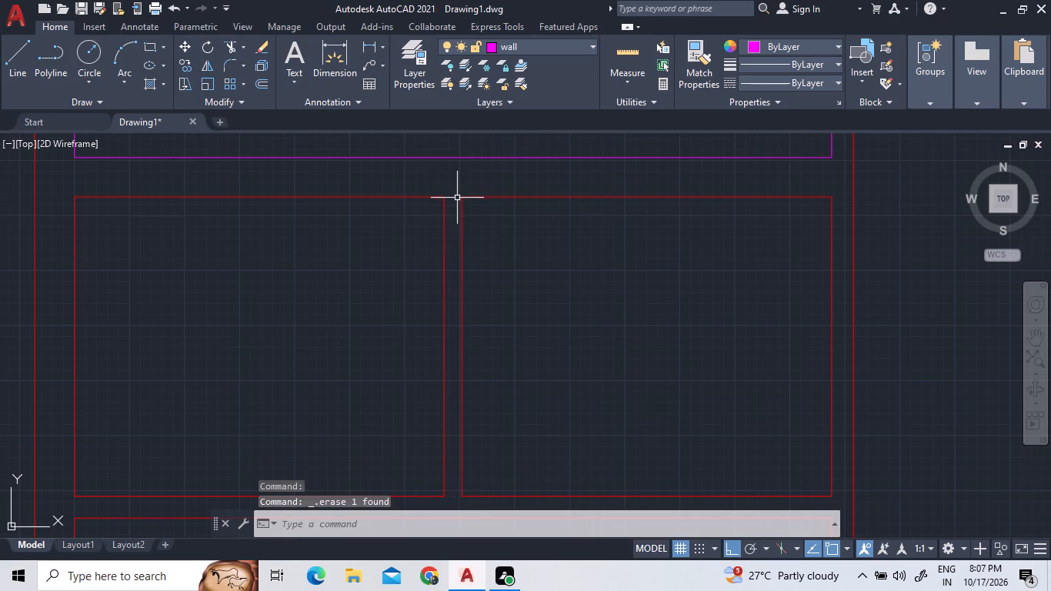
left_click(455, 196)
key("Delete")
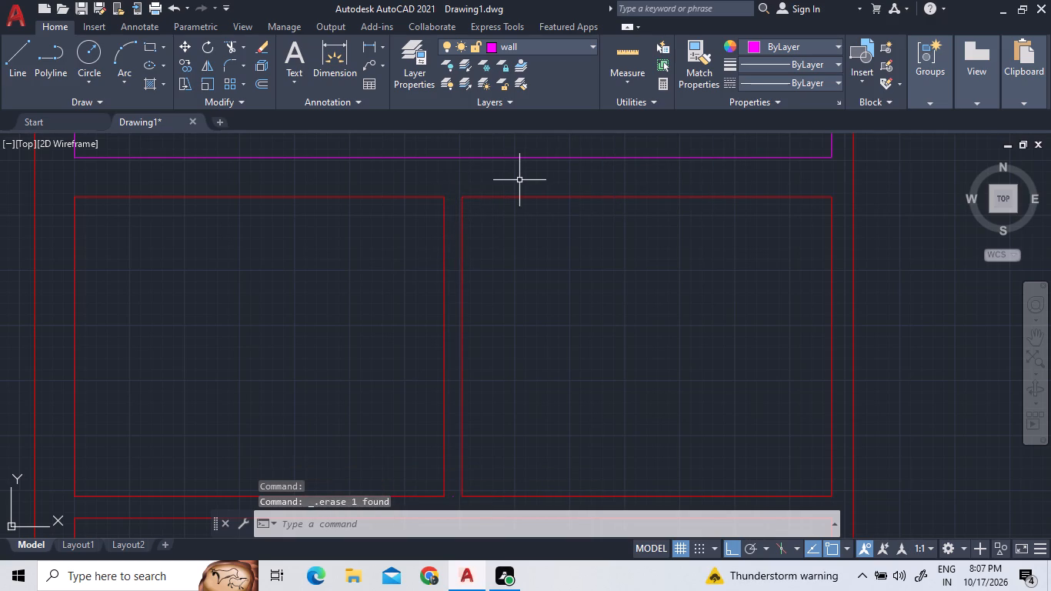
scroll(534, 172, "down", 2)
scroll(509, 275, "up", 2)
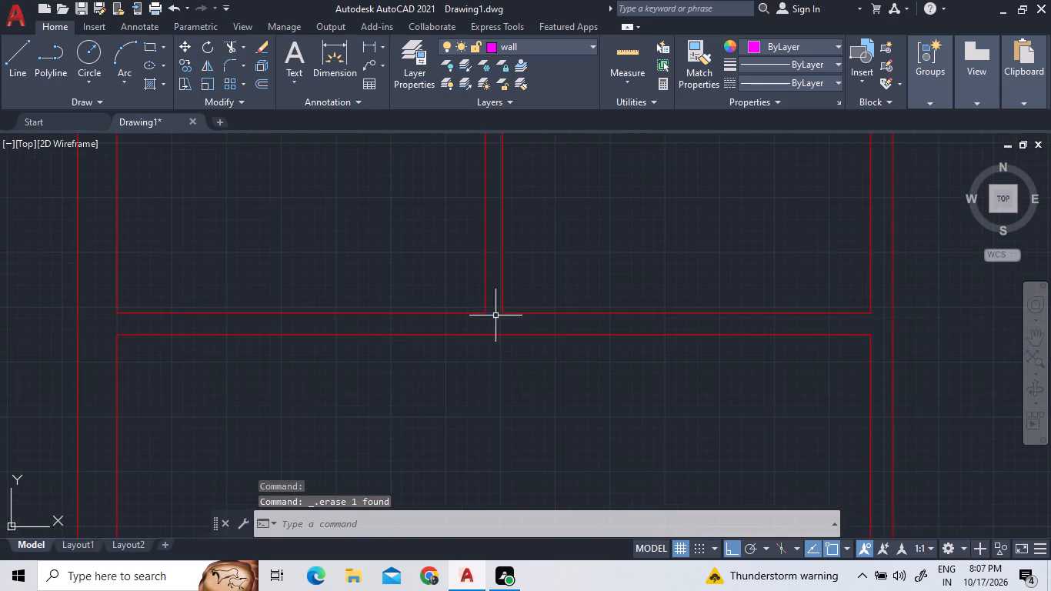
scroll(495, 316, "up", 3)
left_click(486, 299)
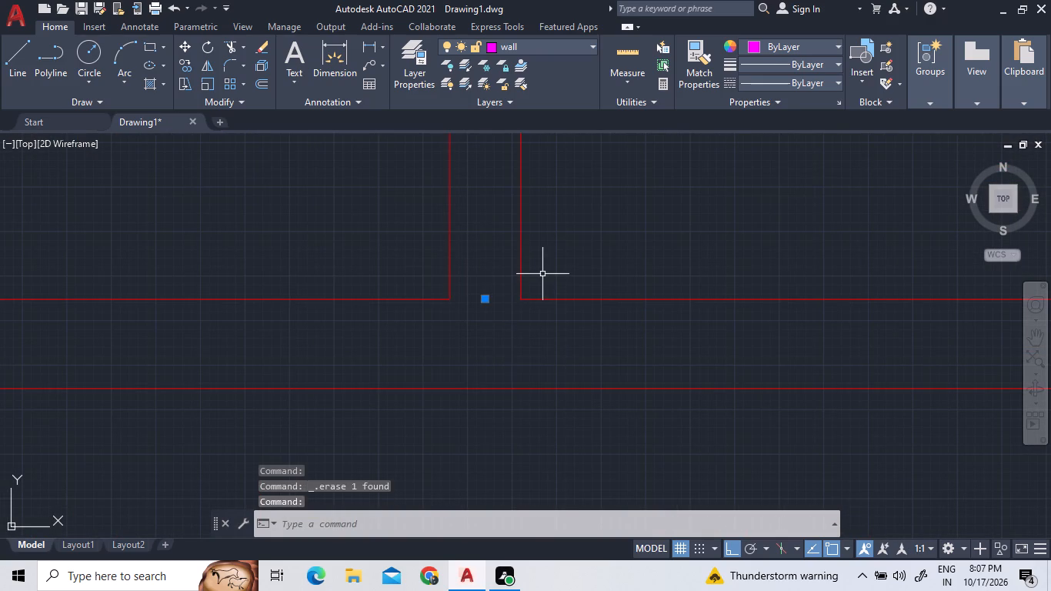
key("Delete")
Move the inner wall lines of the two small west rooms and the top line of the room below from layer 0 to wall.
scroll(557, 249, "down", 5)
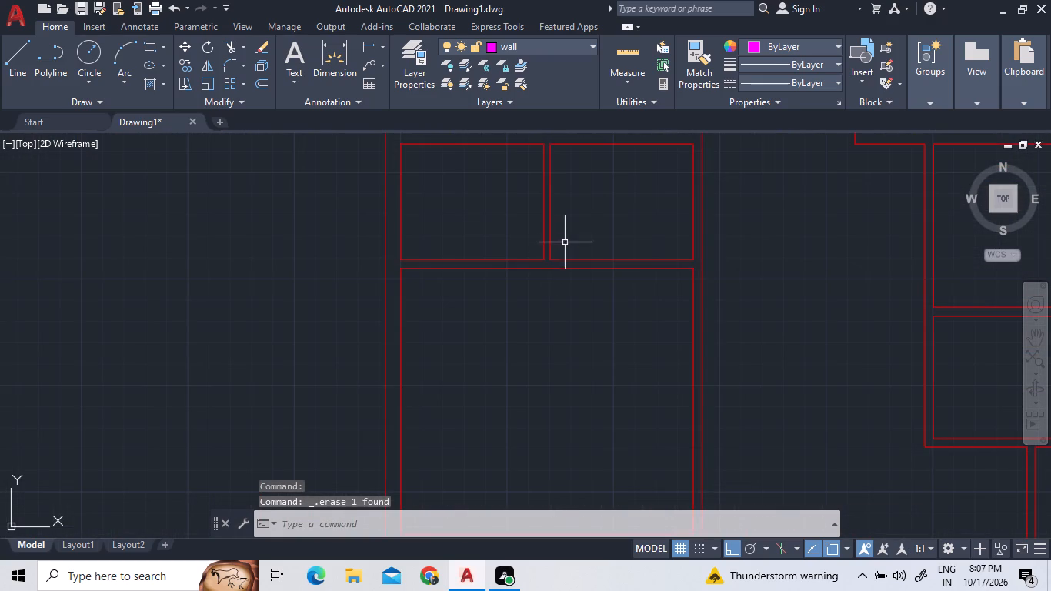
scroll(569, 228, "down", 1)
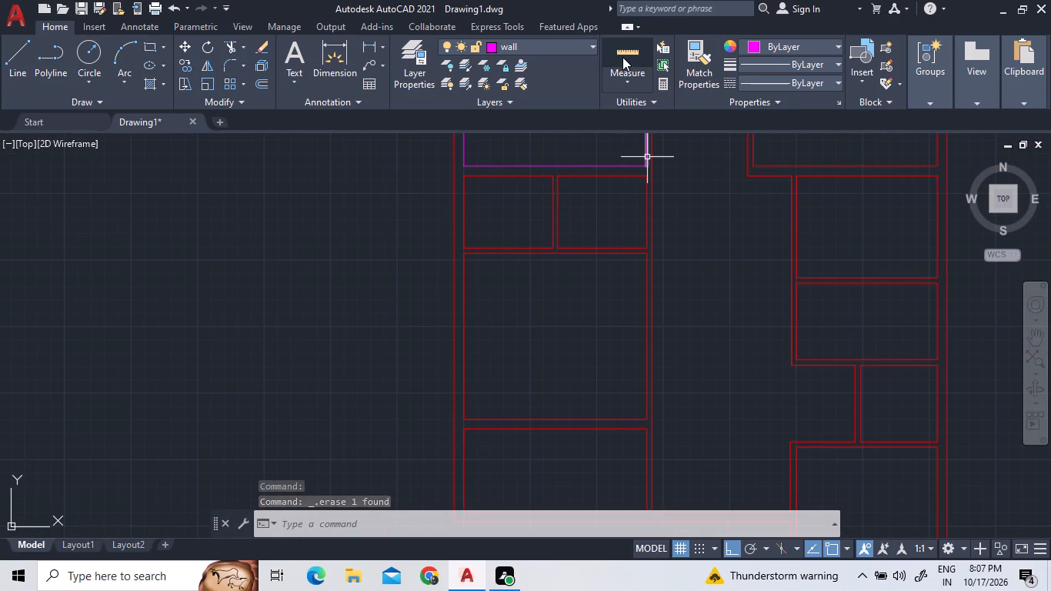
key("Escape")
left_click(573, 205)
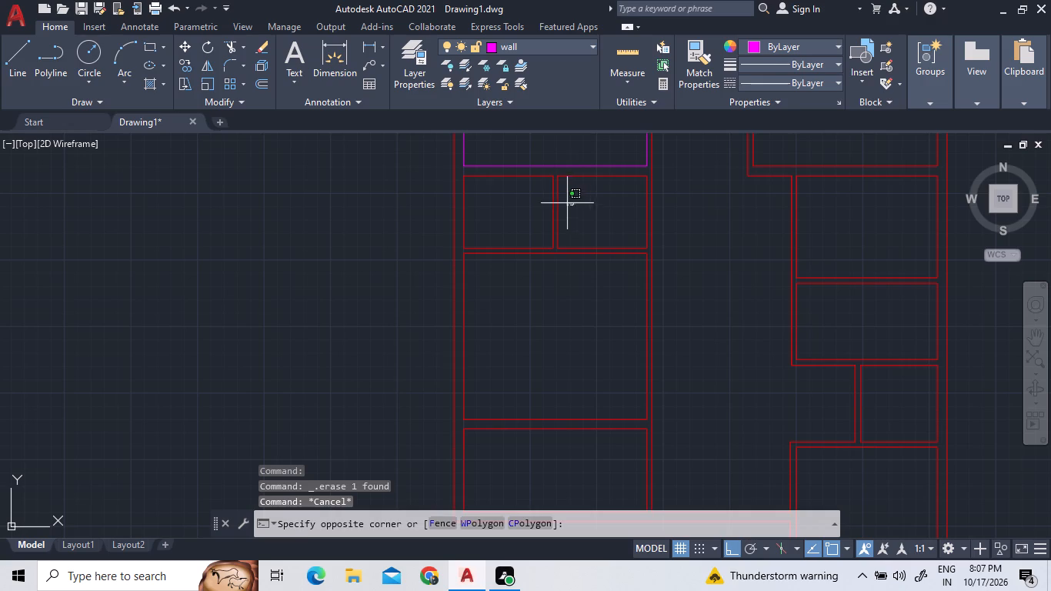
left_click(512, 183)
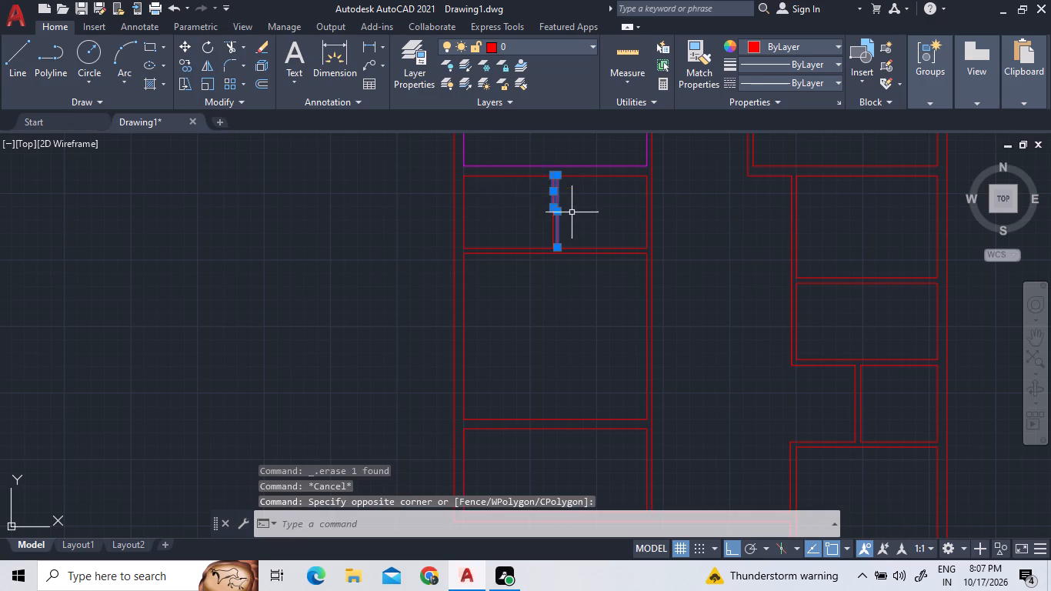
scroll(577, 229, "up", 2)
left_click(642, 332)
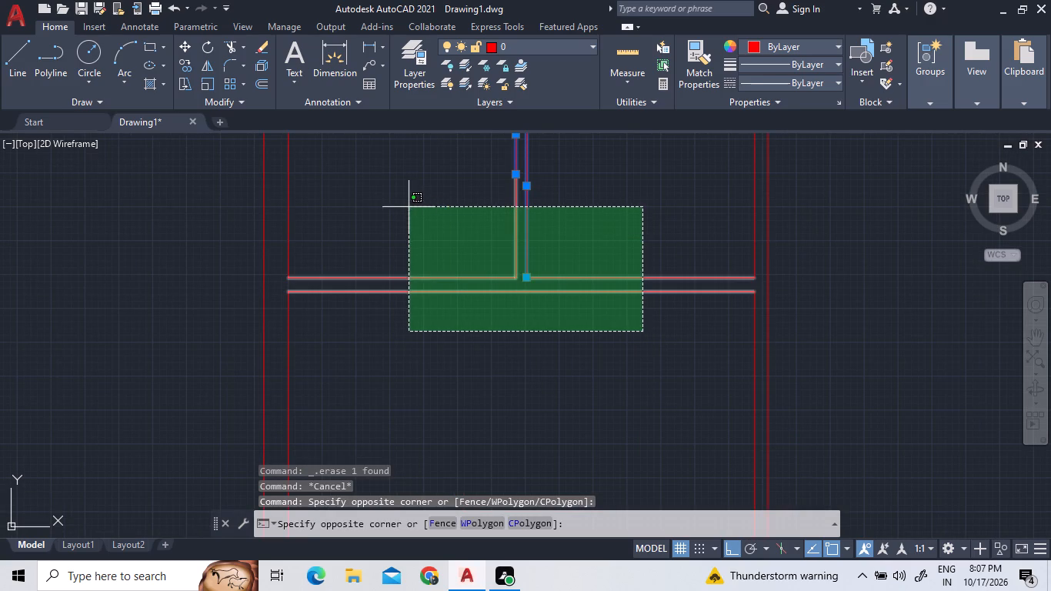
left_click(392, 203)
scroll(412, 223, "down", 2)
triple_click(513, 188)
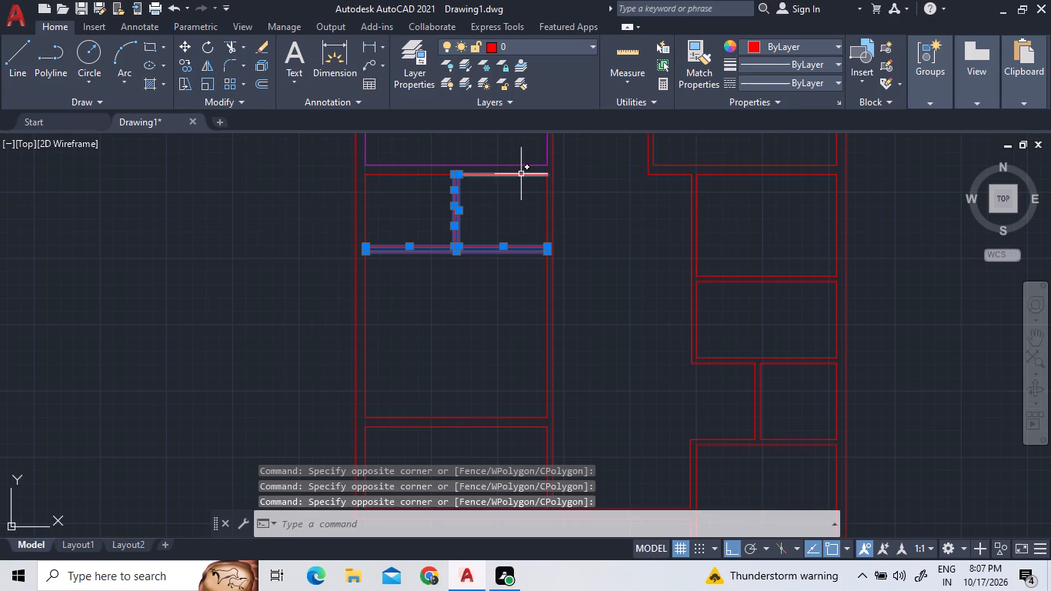
left_click(521, 173)
double_click(548, 192)
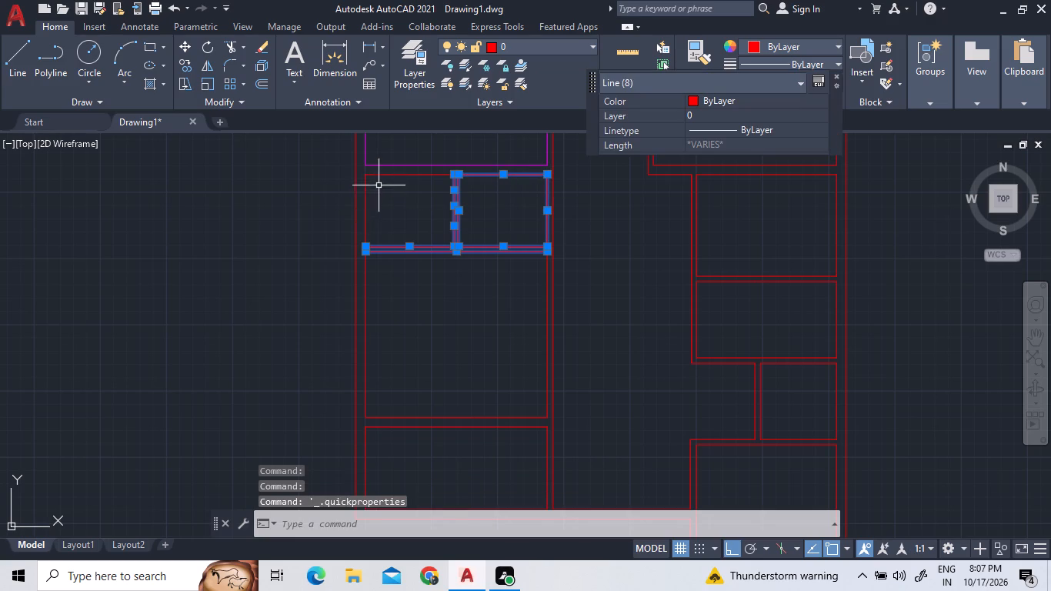
double_click(367, 205)
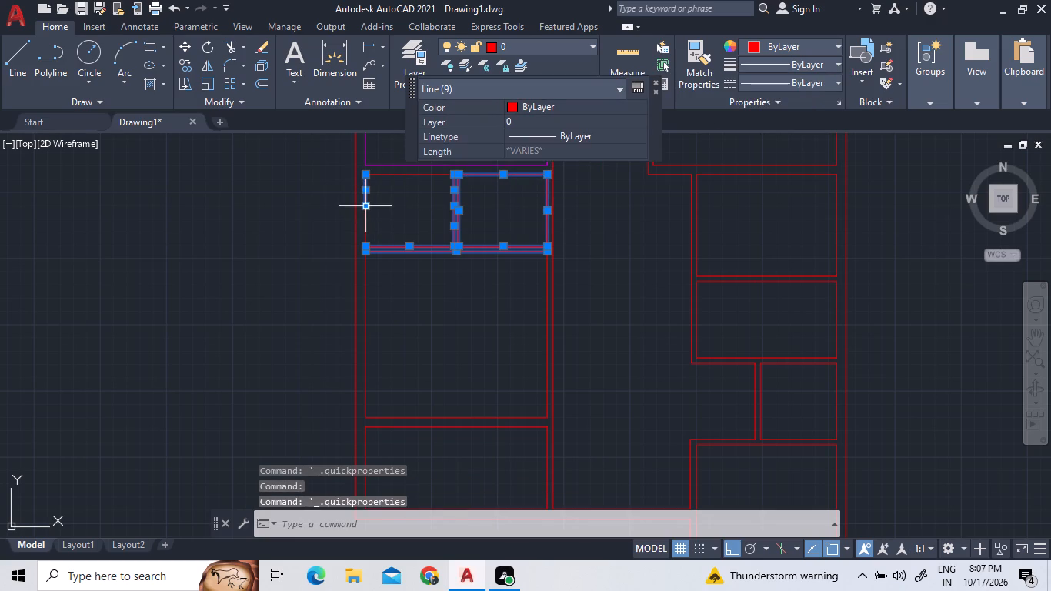
double_click(365, 220)
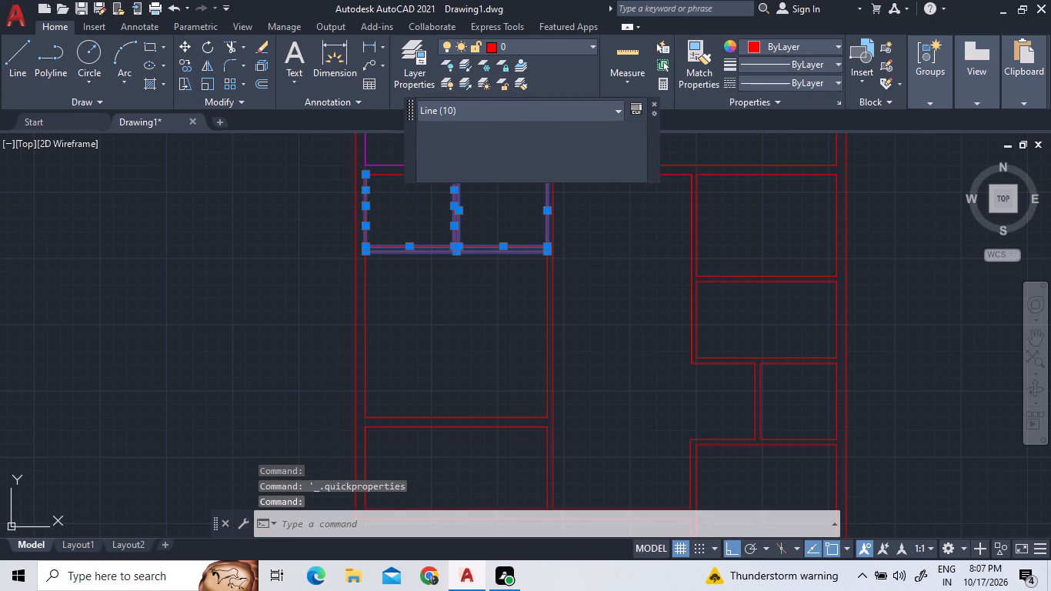
left_click(402, 172)
double_click(391, 178)
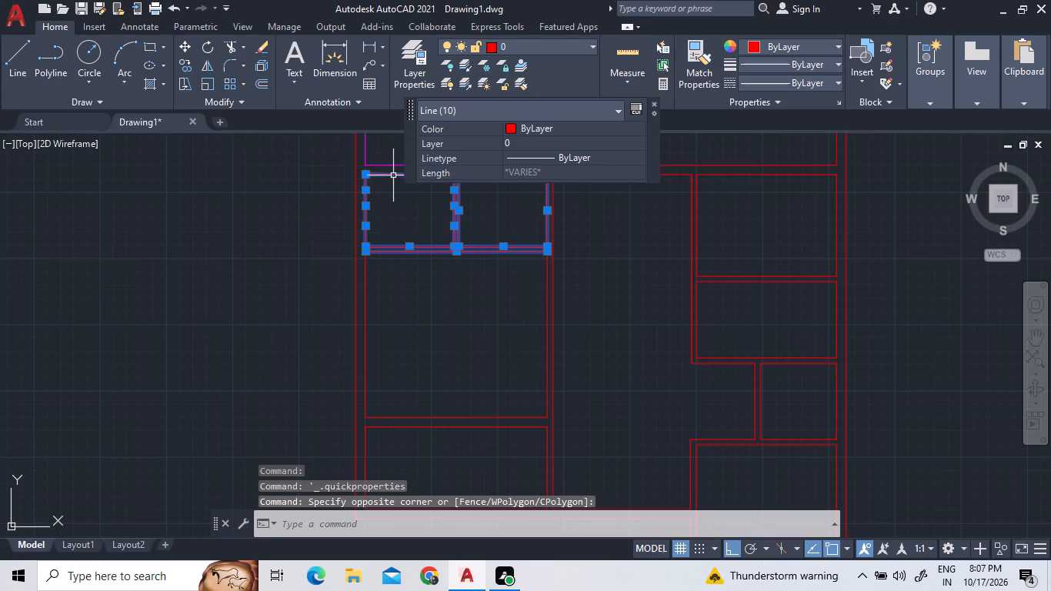
left_click(653, 102)
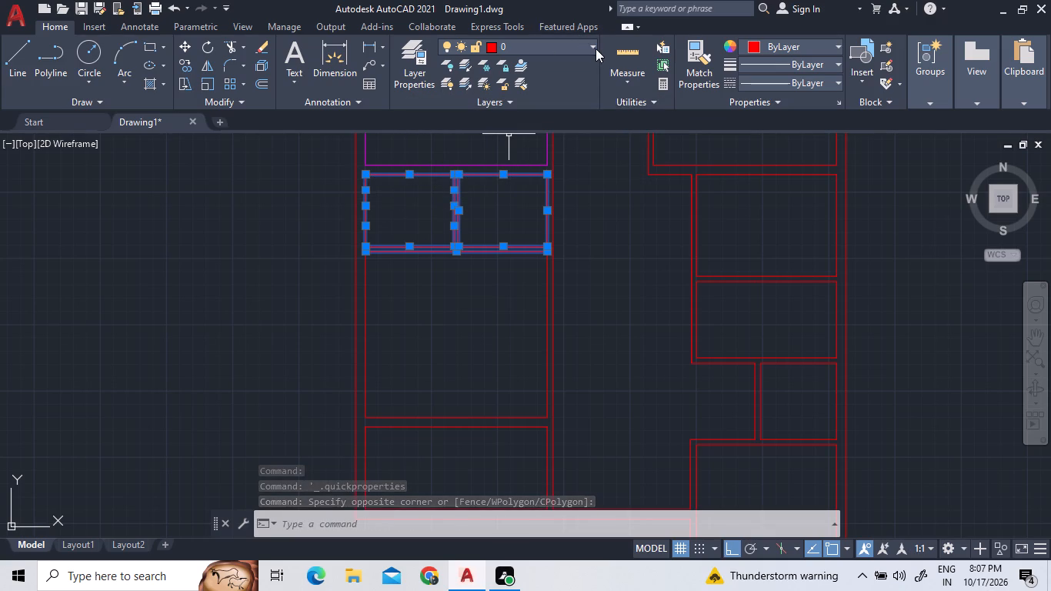
left_click(591, 47)
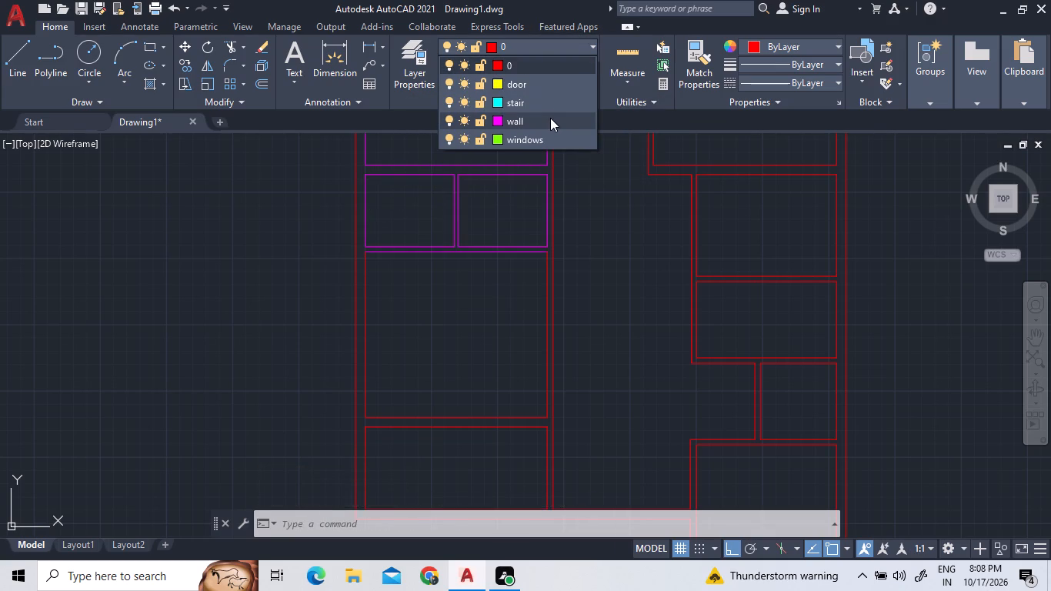
left_click(550, 118)
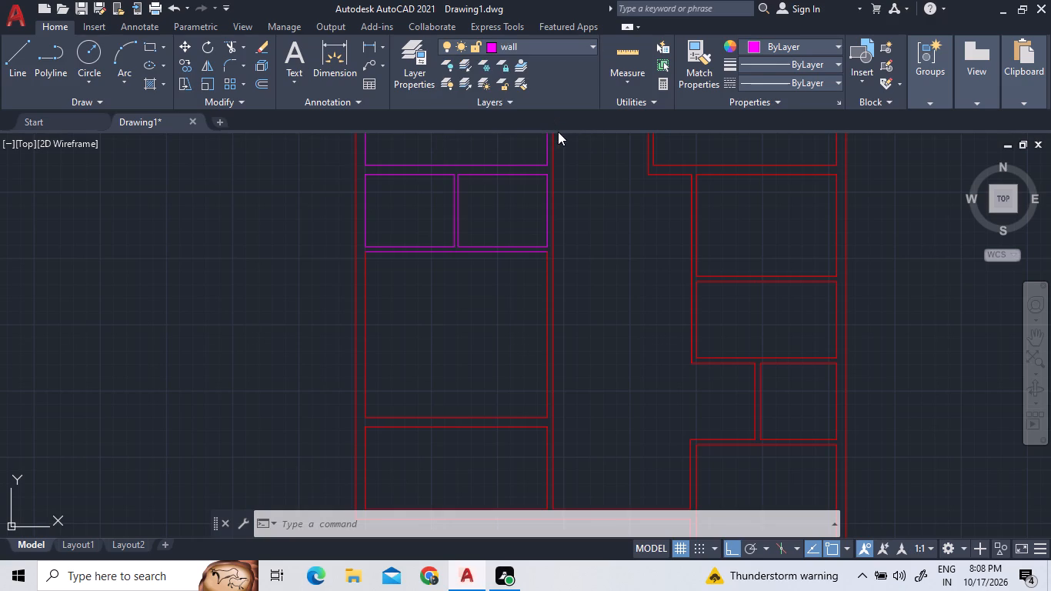
scroll(558, 132, "down", 2)
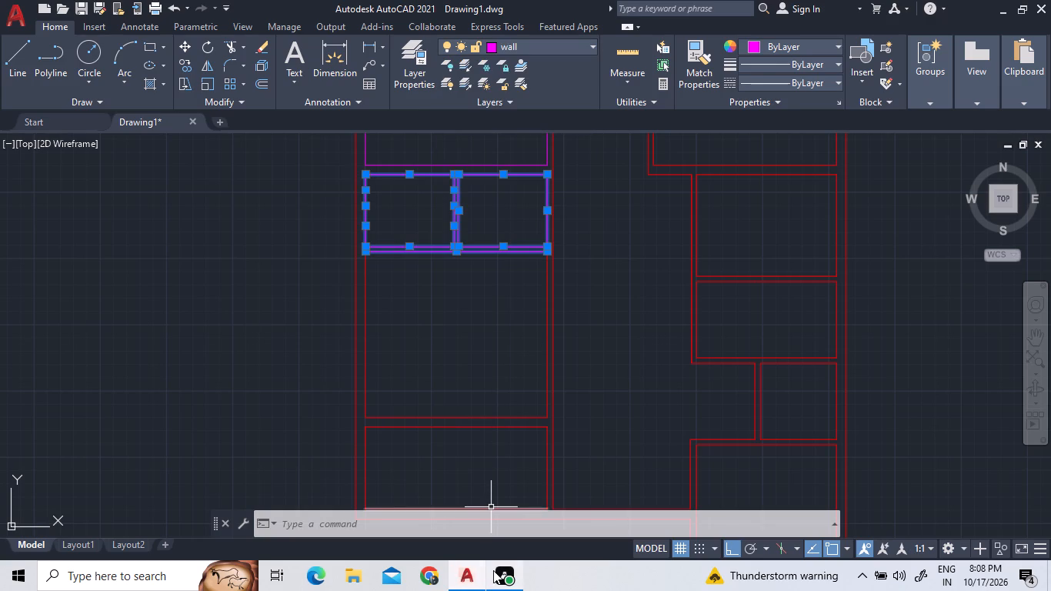
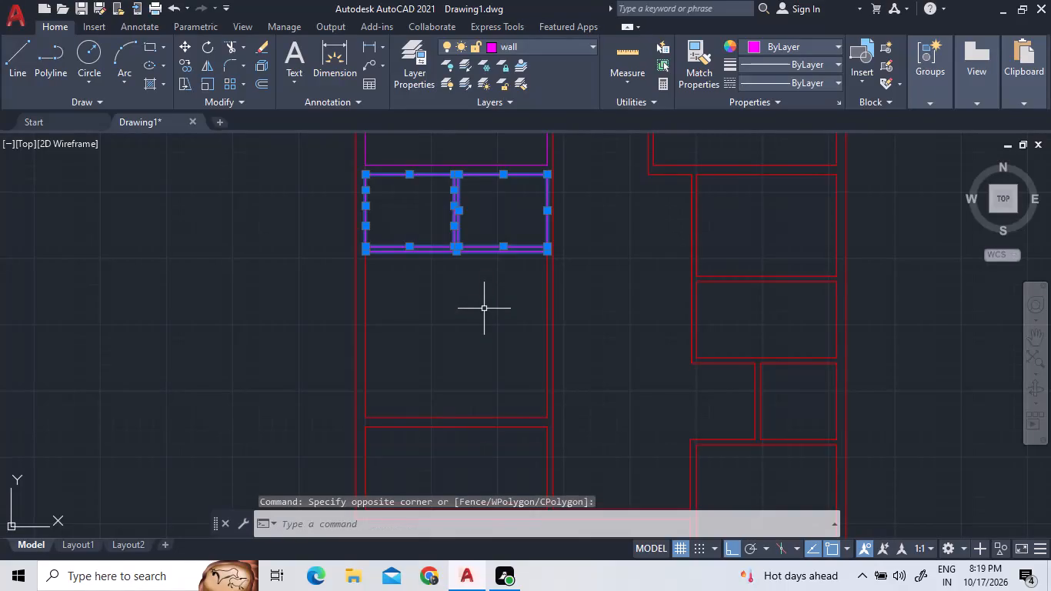
Move the side and bottom inner wall lines of the large room below the two small west rooms onto the wall layer.
key("Escape")
key("Escape")
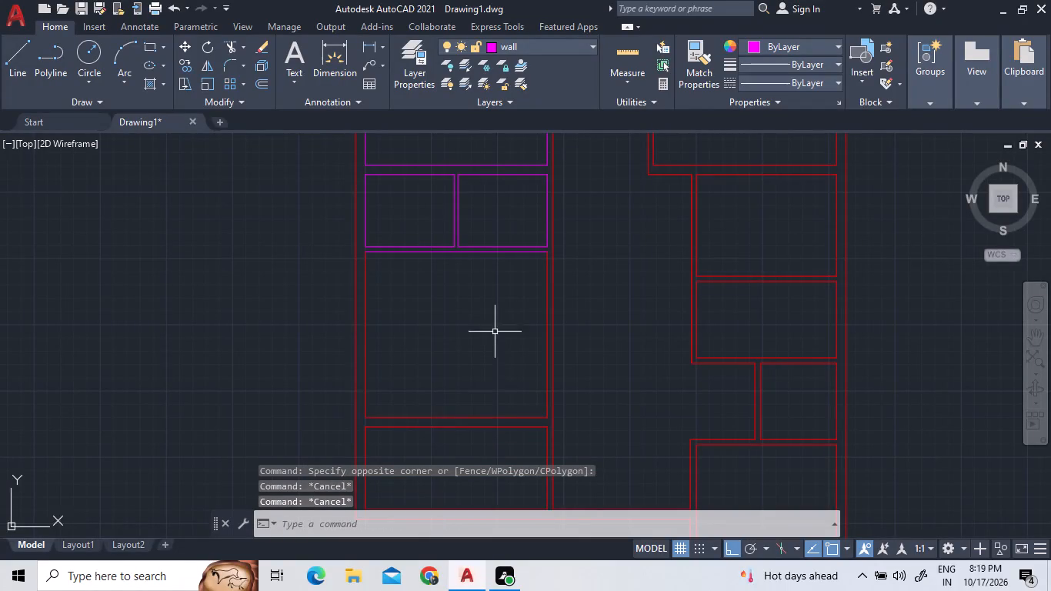
left_click(548, 420)
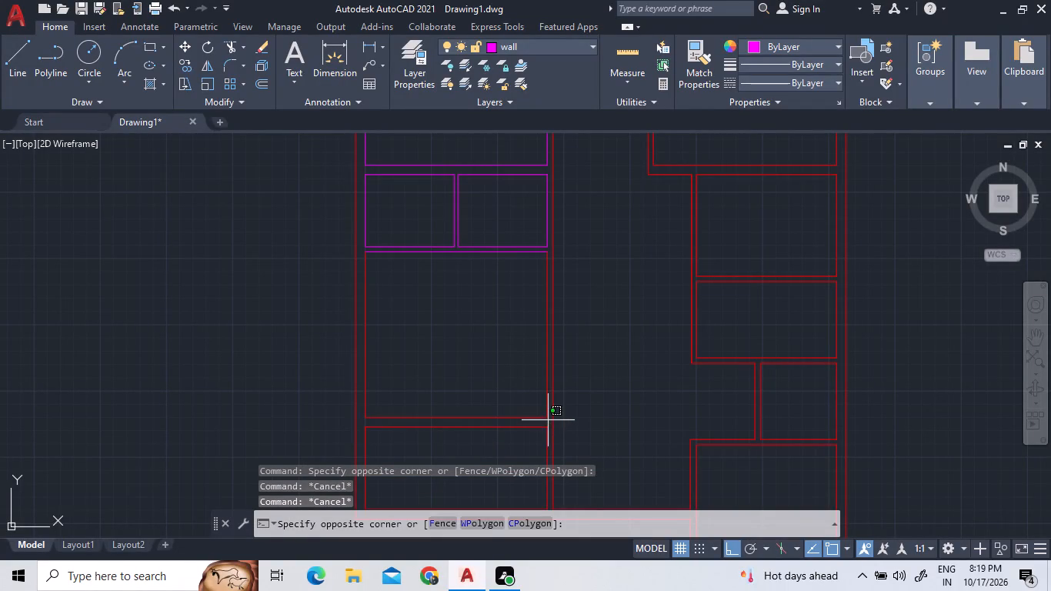
left_click(361, 272)
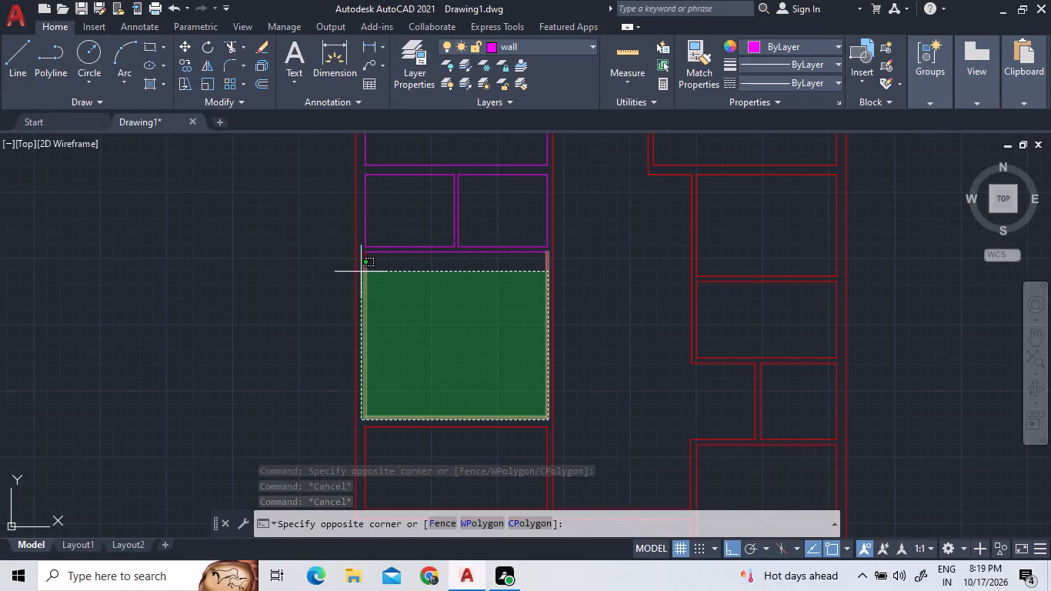
double_click(363, 255)
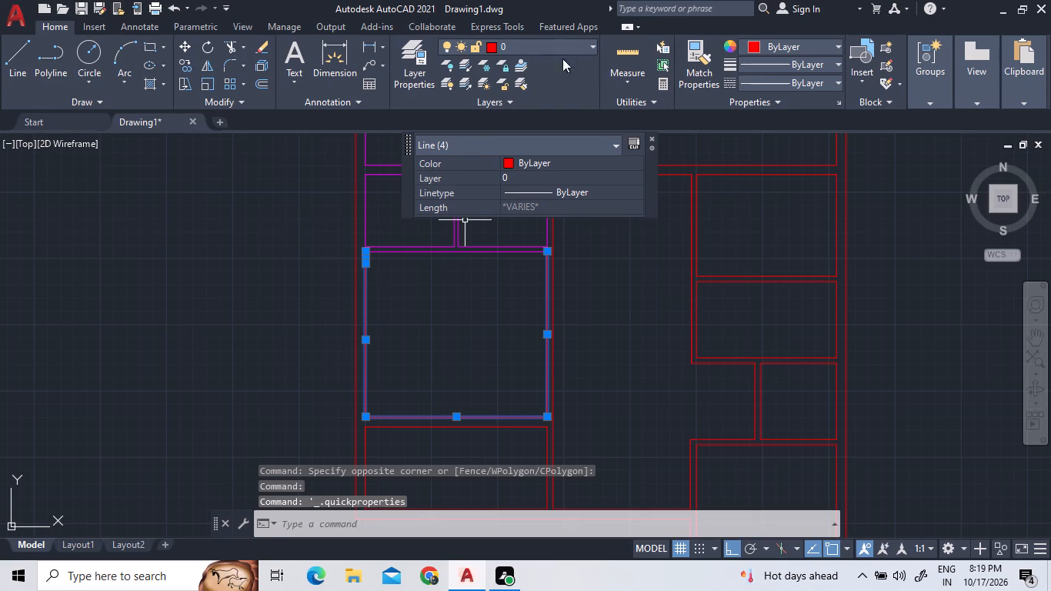
left_click(586, 47)
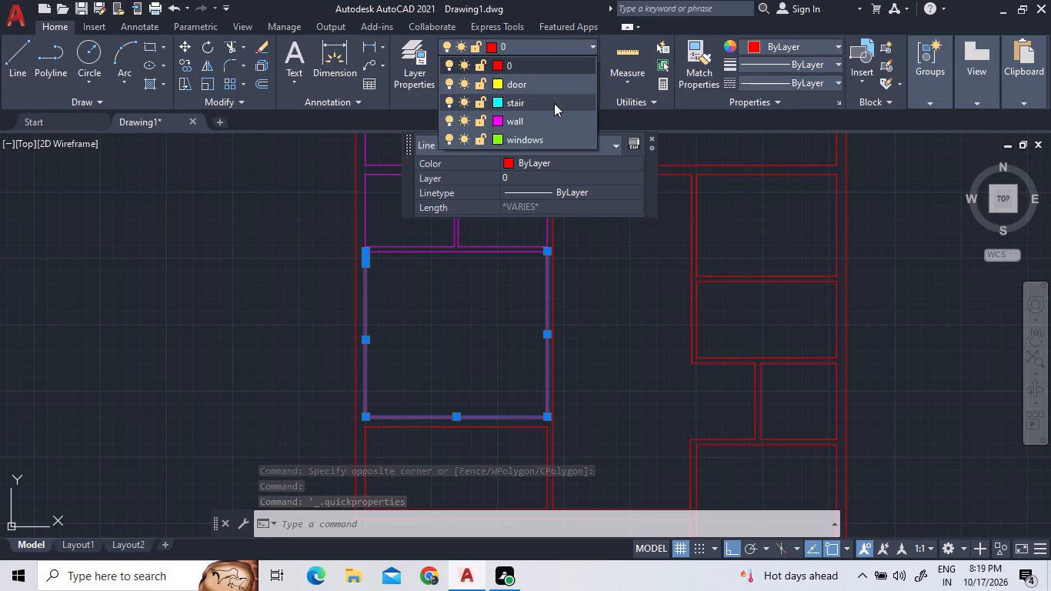
left_click(543, 118)
Move the four inner wall lines of the southeast corner room onto the wall layer.
scroll(548, 241, "down", 1)
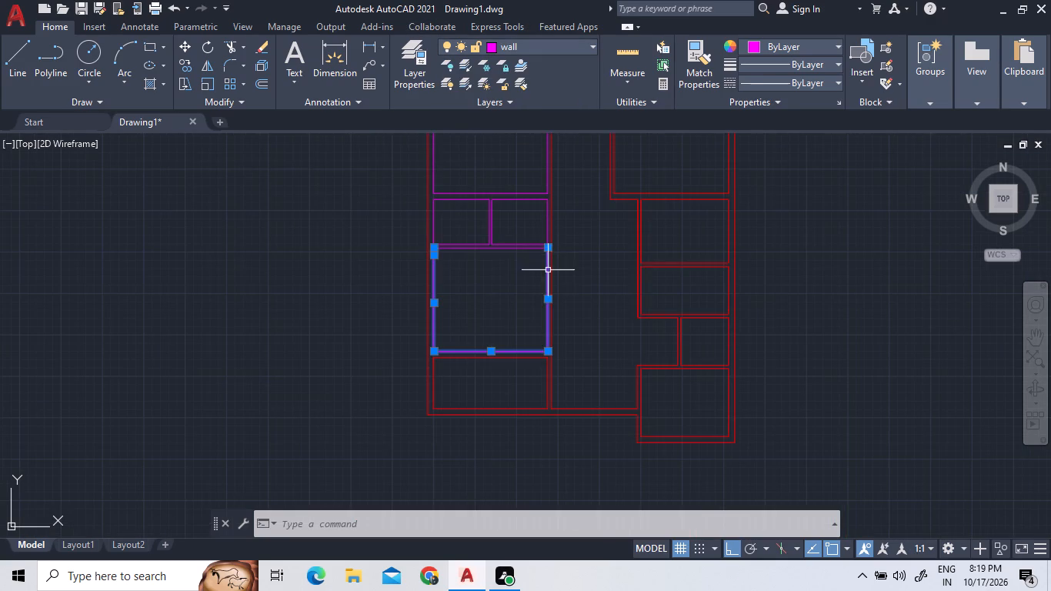
scroll(523, 394, "up", 3)
scroll(596, 438, "down", 1)
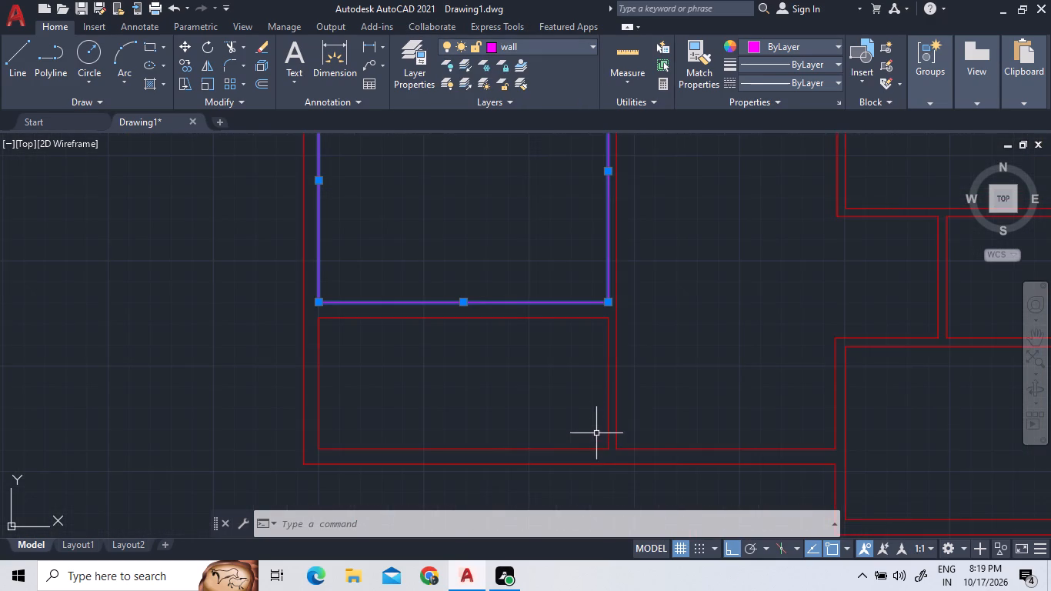
scroll(631, 412, "down", 3)
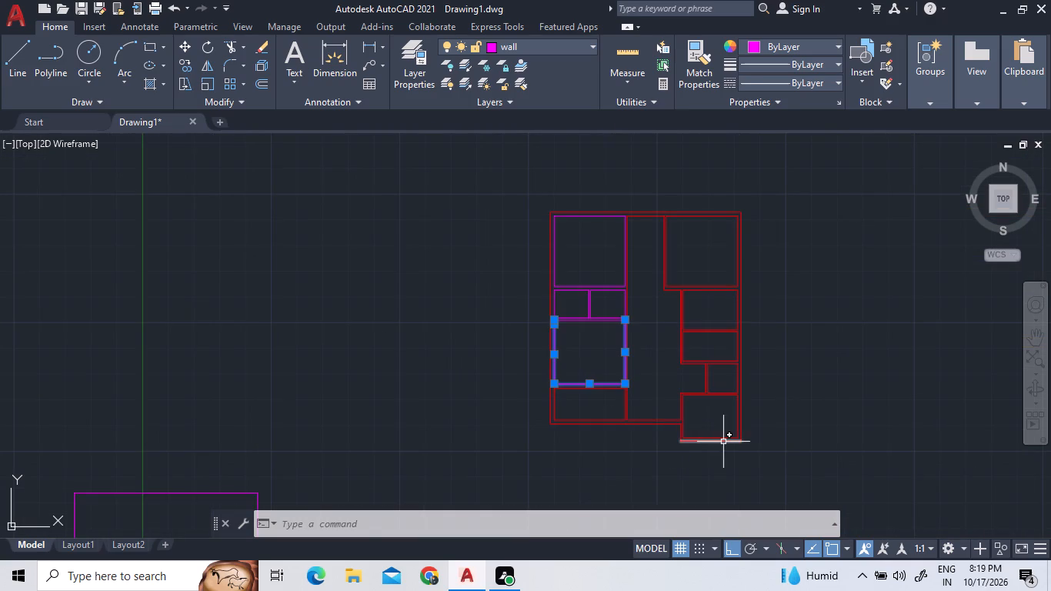
scroll(726, 440, "up", 4)
left_click(809, 439)
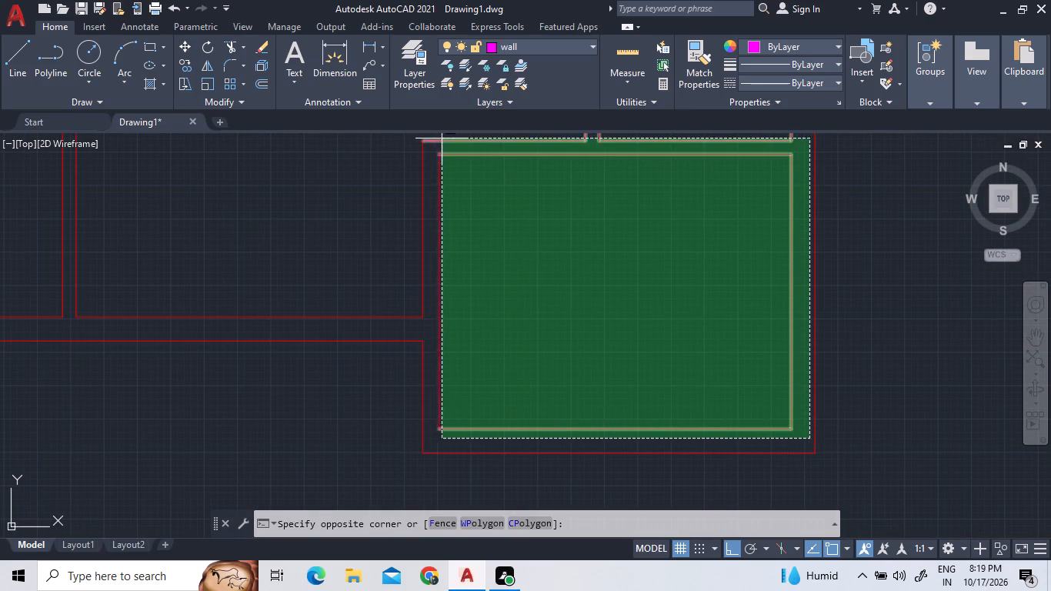
left_click(432, 142)
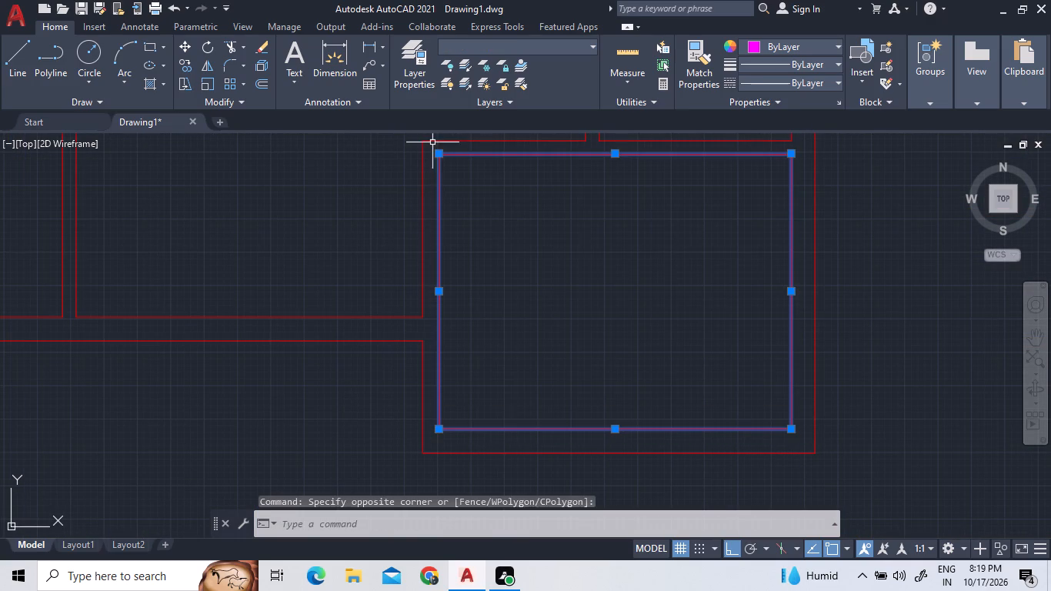
left_click(479, 46)
left_click(504, 112)
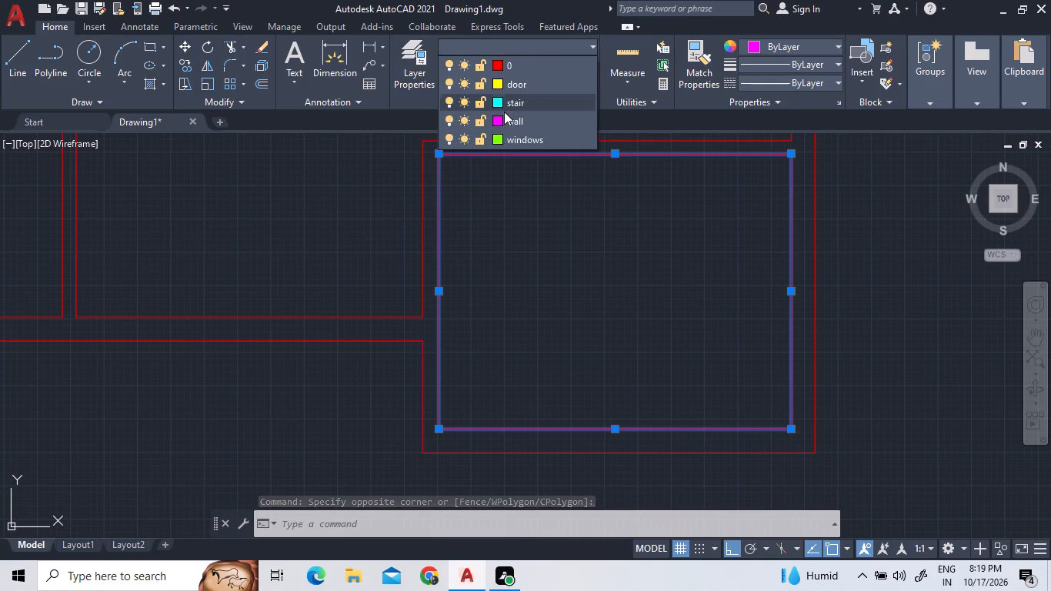
left_click(562, 54)
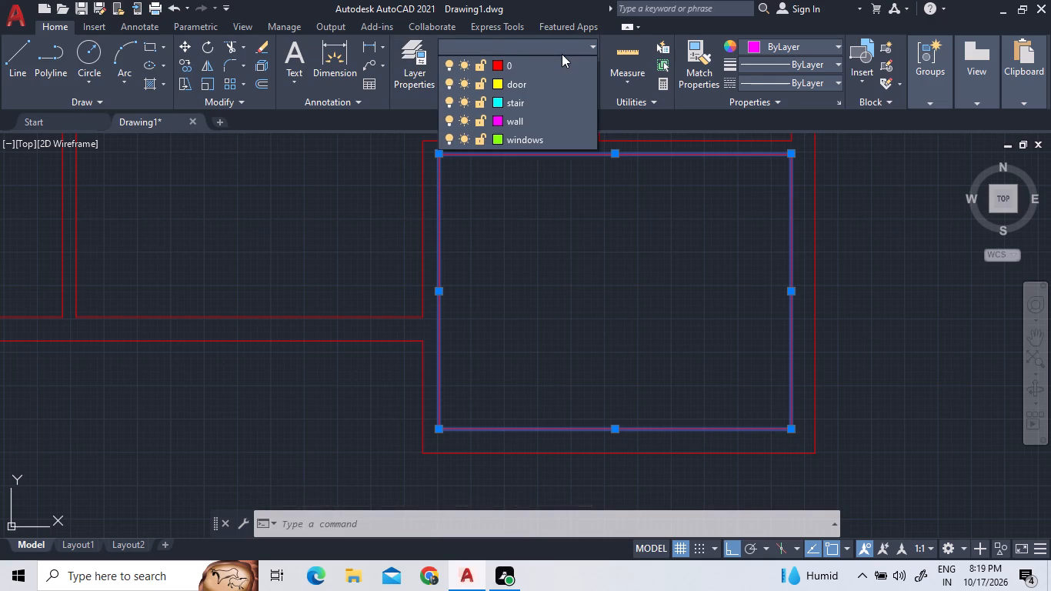
left_click(549, 128)
left_click(552, 238)
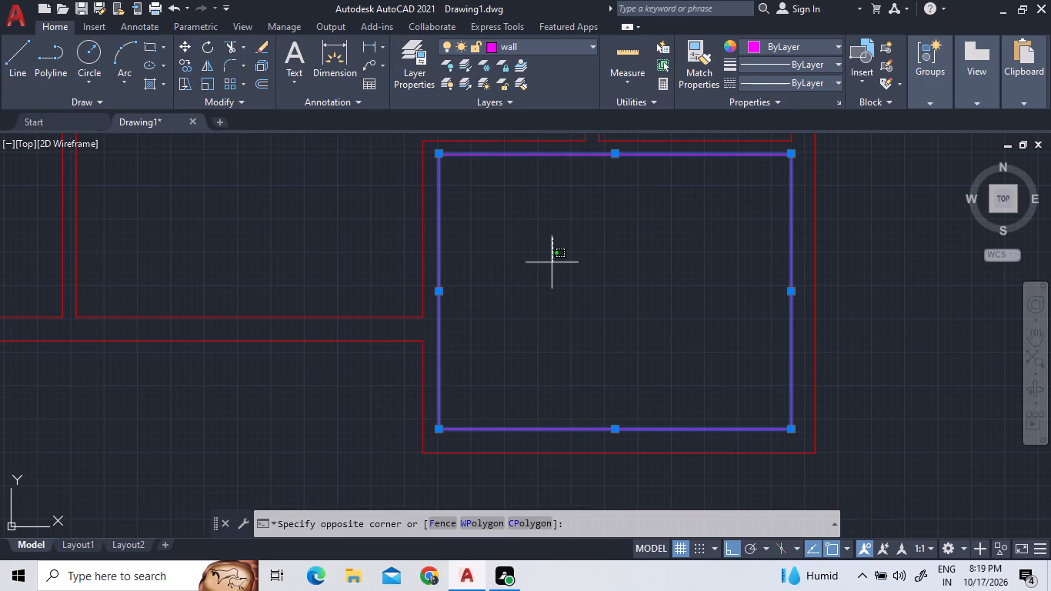
right_click(547, 276)
scroll(549, 291, "down", 1)
left_click(524, 242)
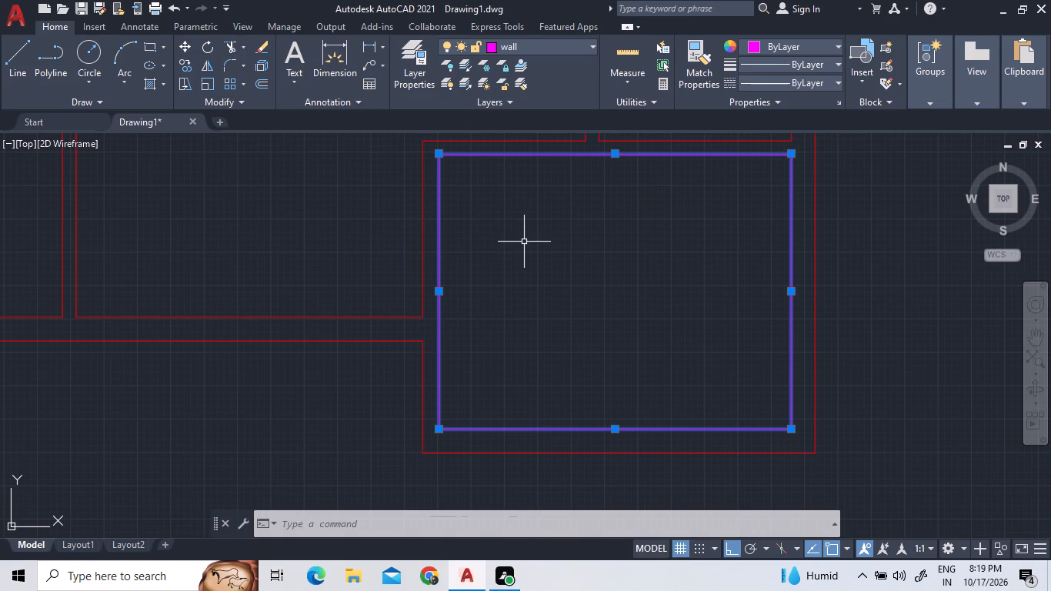
key("Escape")
Move the inner wall lines of the small east room just above the southeast corner room onto the wall layer.
scroll(539, 251, "down", 3)
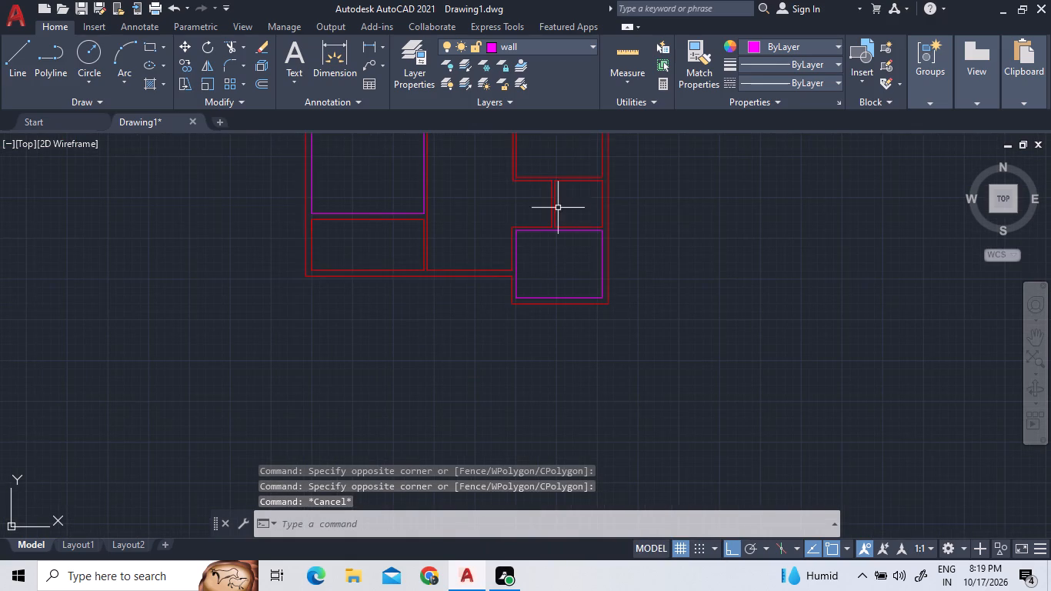
scroll(567, 169, "up", 2)
scroll(661, 312, "up", 3)
left_click(661, 339)
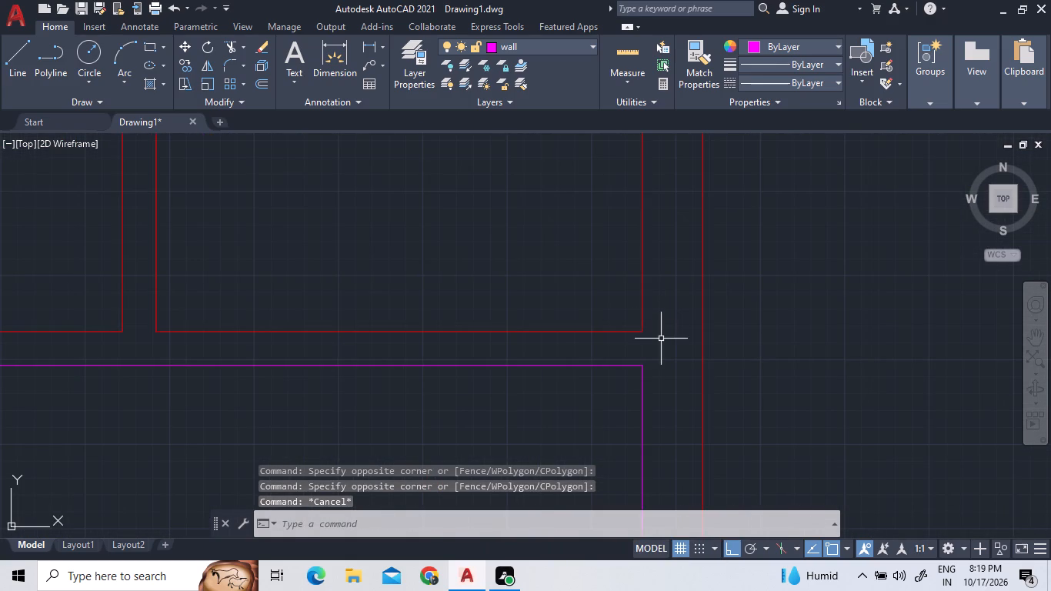
scroll(502, 260, "down", 3)
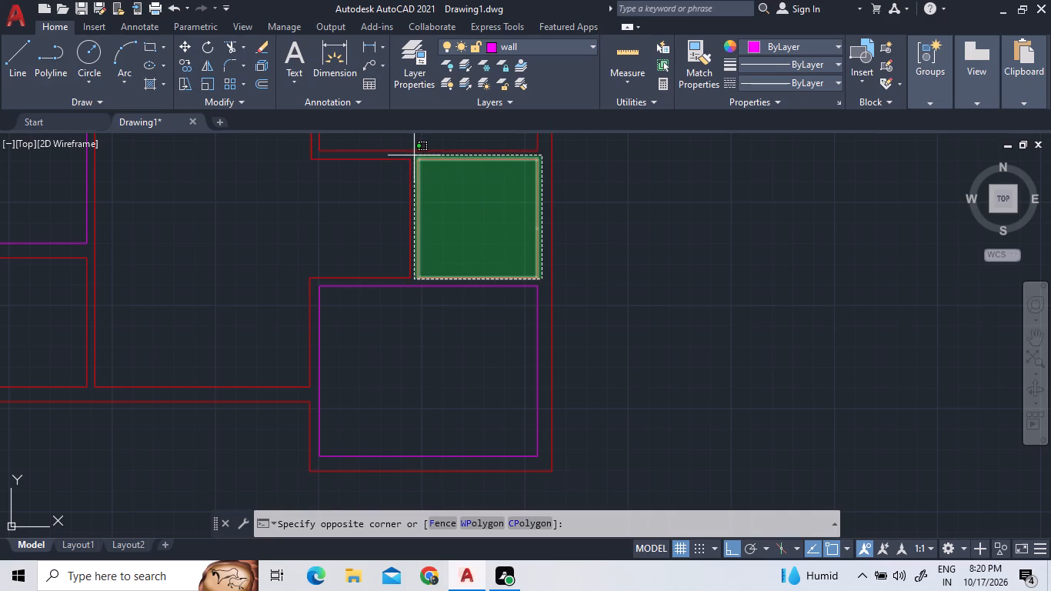
left_click(414, 155)
left_click(494, 52)
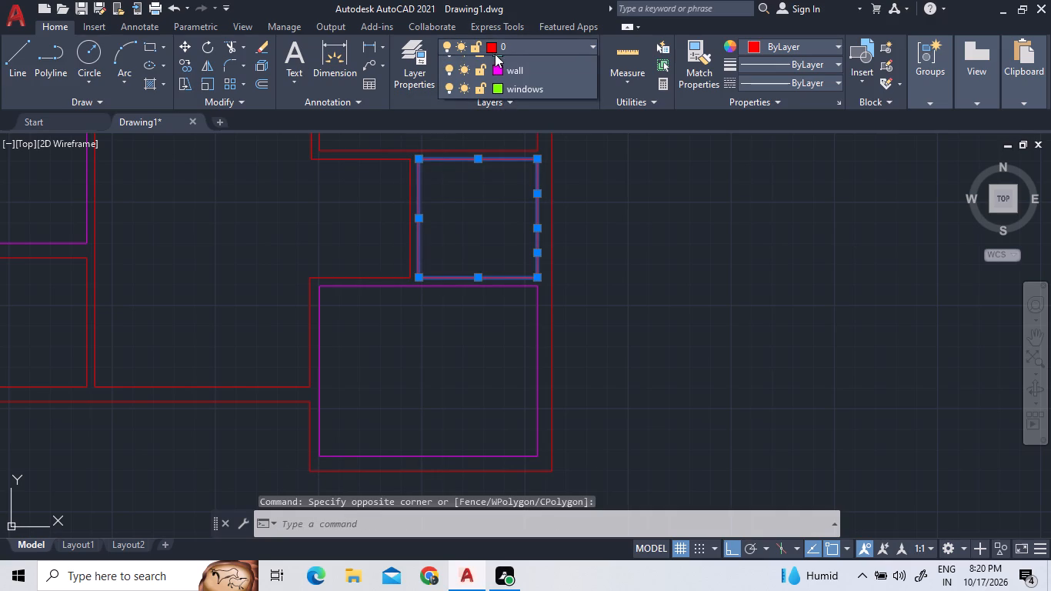
left_click(492, 121)
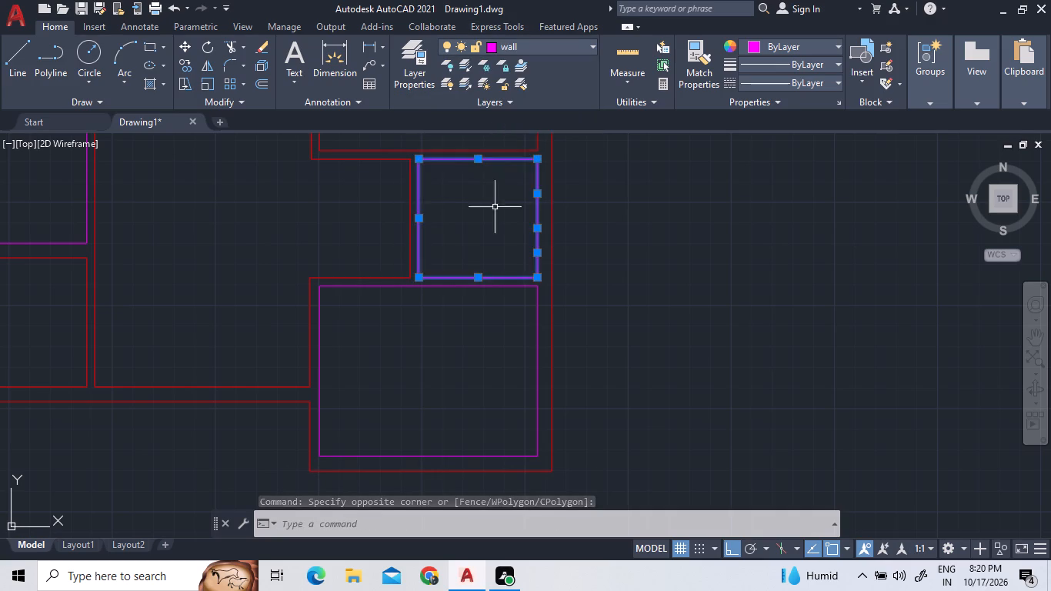
Move the inner wall lines of the wider east room directly above that small room onto the wall layer.
scroll(492, 249, "down", 3)
scroll(475, 185, "up", 4)
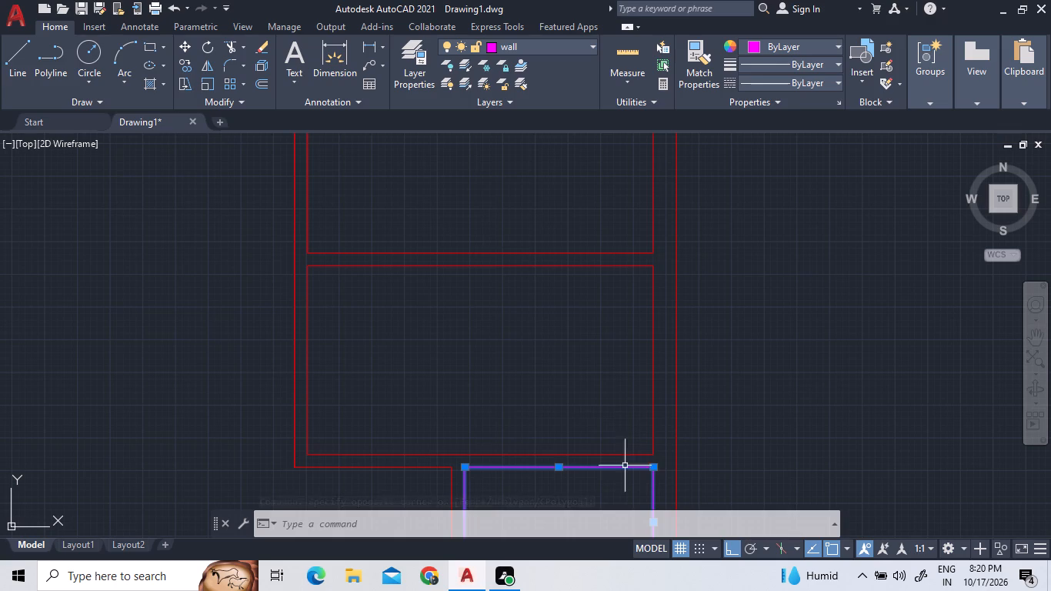
left_click(658, 460)
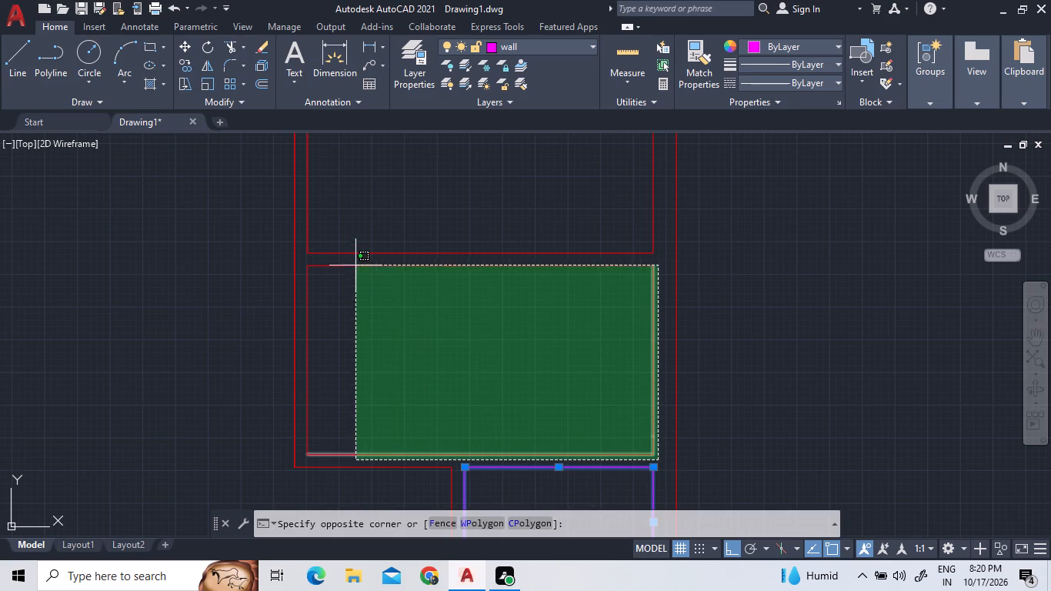
left_click(299, 258)
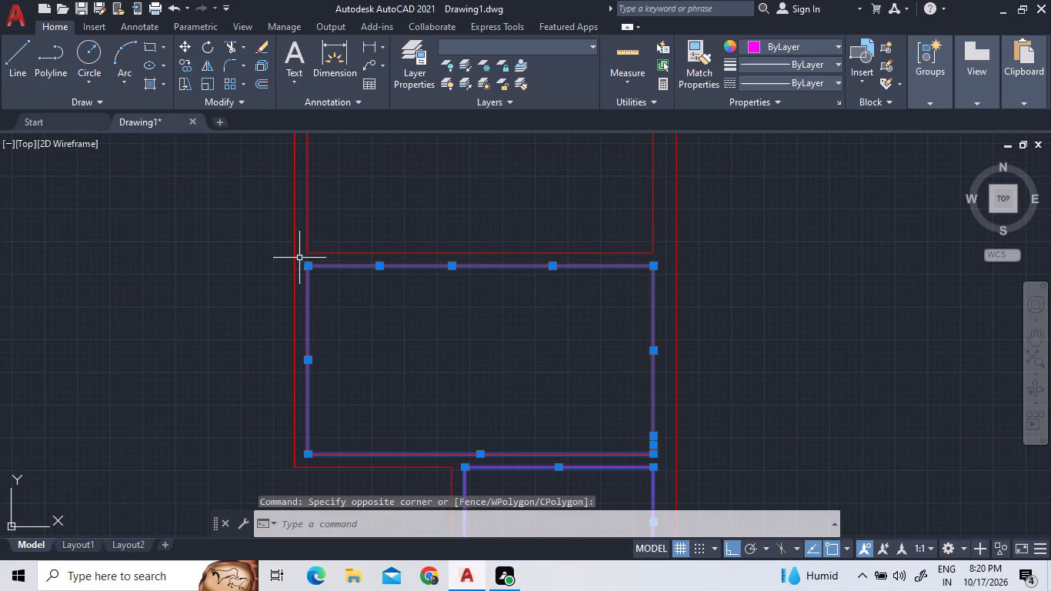
left_click(531, 45)
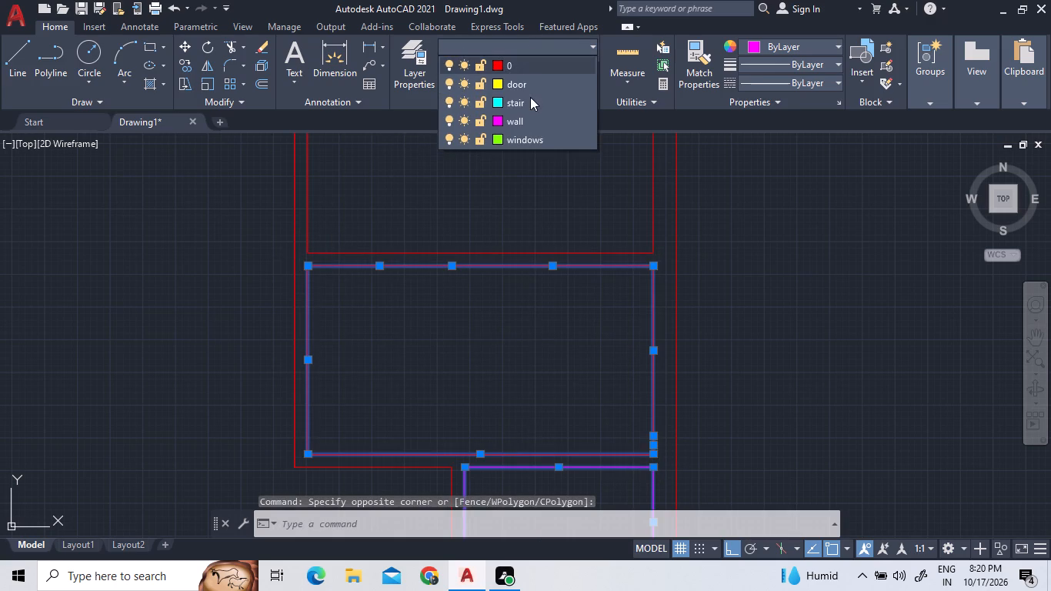
left_click(530, 115)
Move the inner wall lines of the large northeast room and the east room directly below it onto the wall layer.
scroll(572, 216, "down", 1)
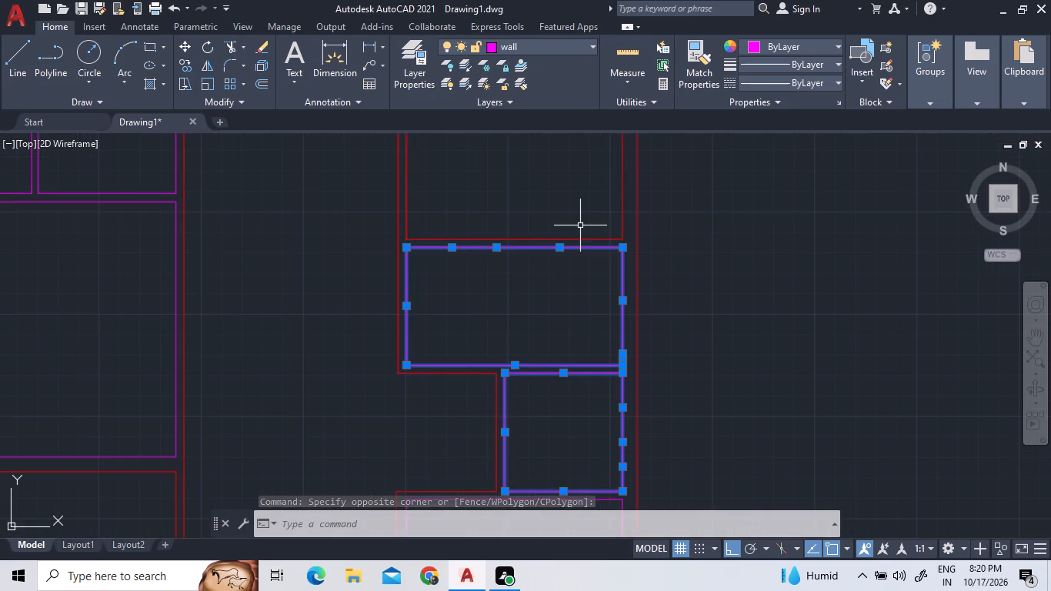
scroll(626, 242, "up", 1)
double_click(627, 242)
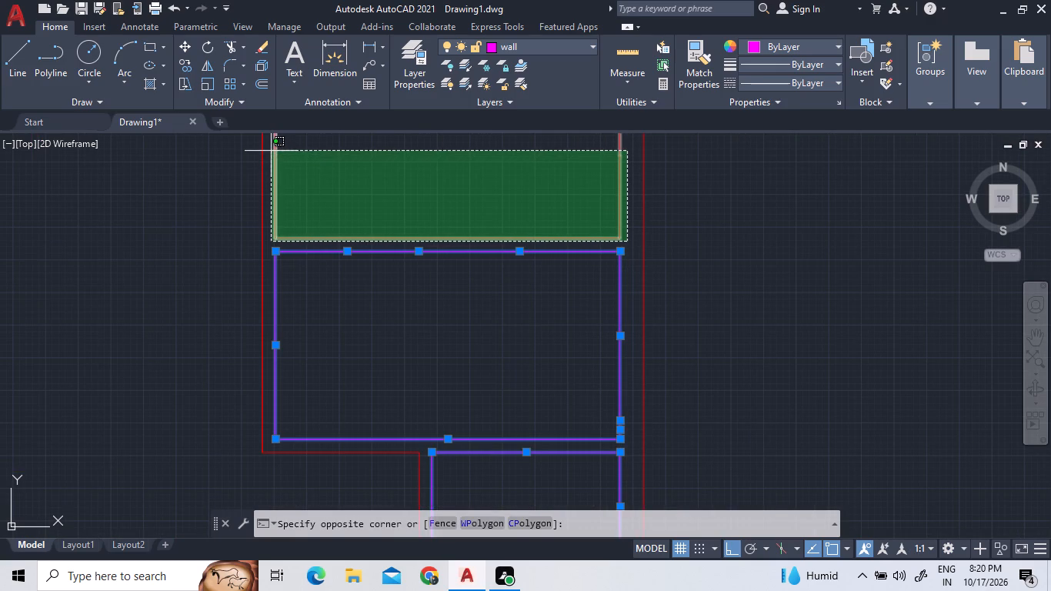
double_click(271, 151)
scroll(421, 316, "down", 4)
scroll(422, 242, "up", 2)
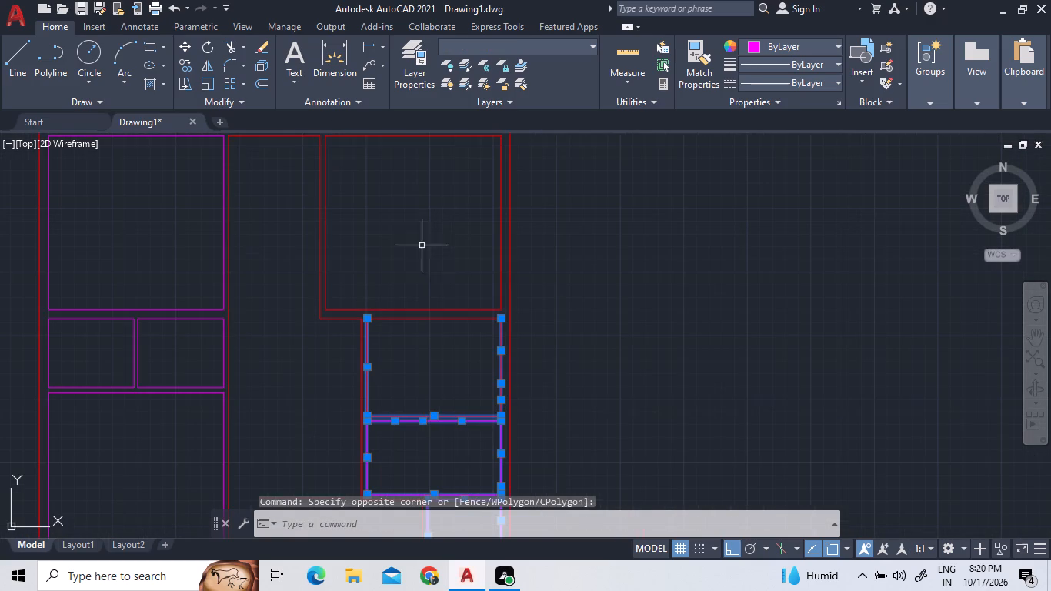
left_click(429, 319)
double_click(425, 309)
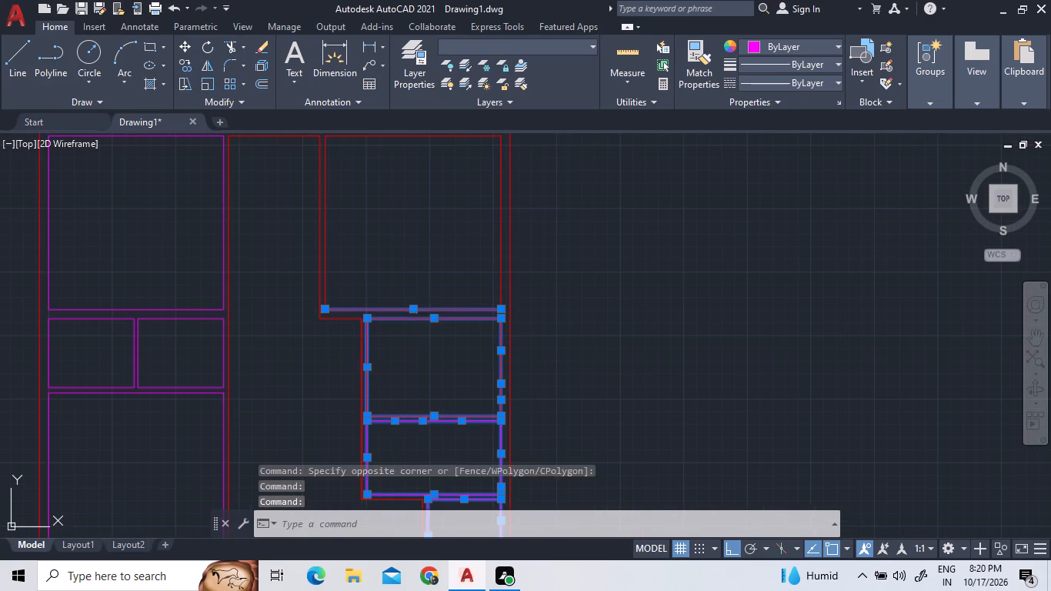
left_click(324, 225)
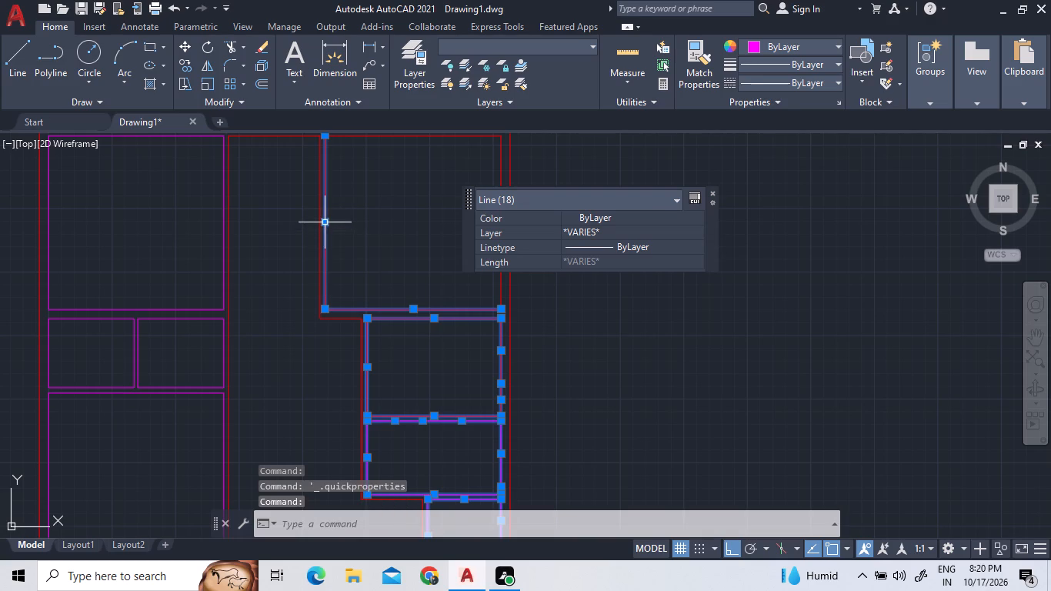
double_click(499, 286)
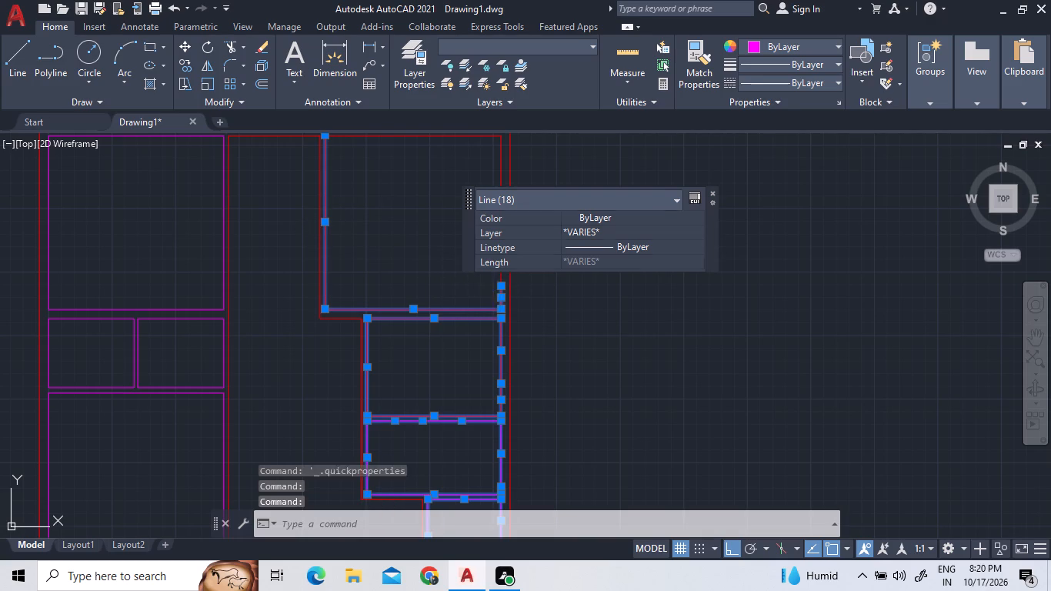
left_click(499, 250)
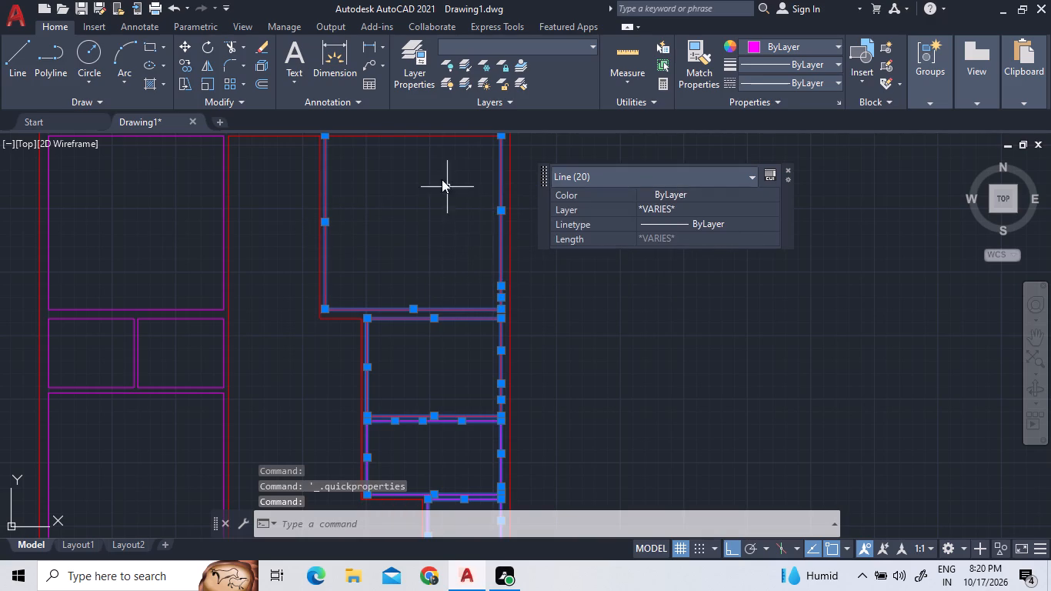
double_click(414, 134)
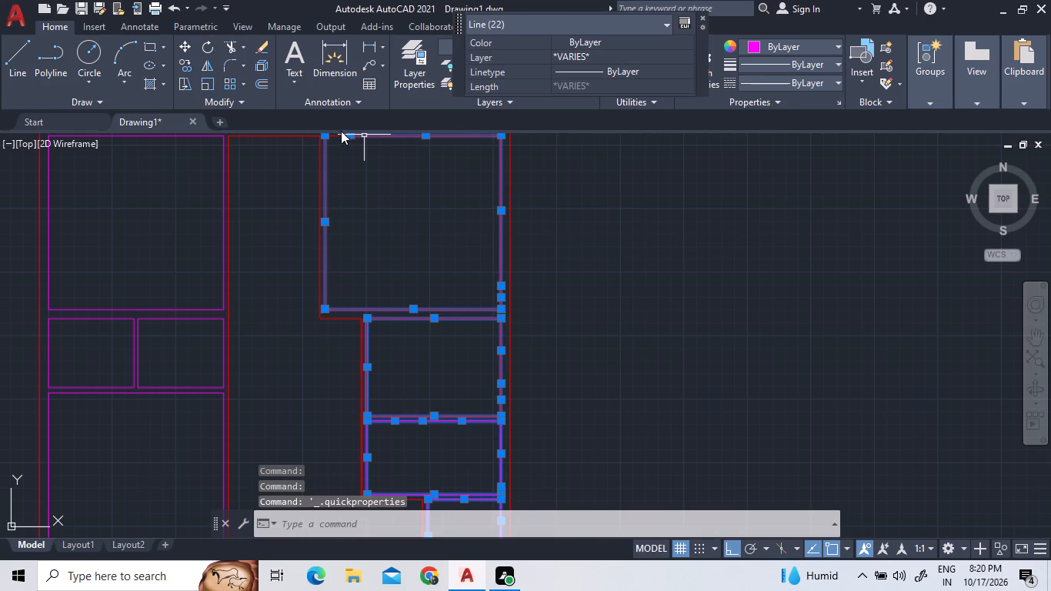
left_click(333, 135)
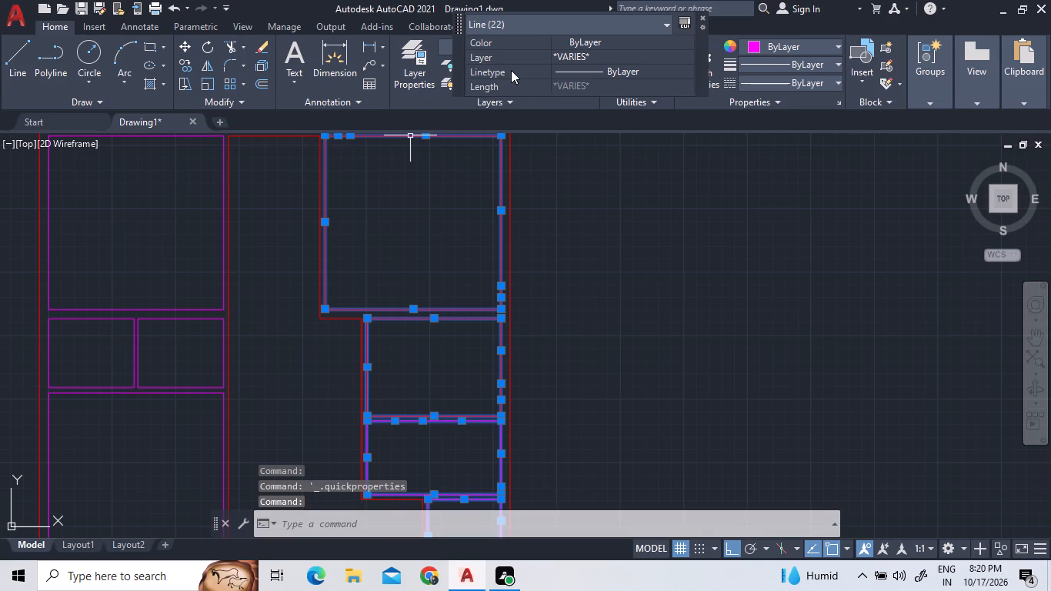
left_click(445, 44)
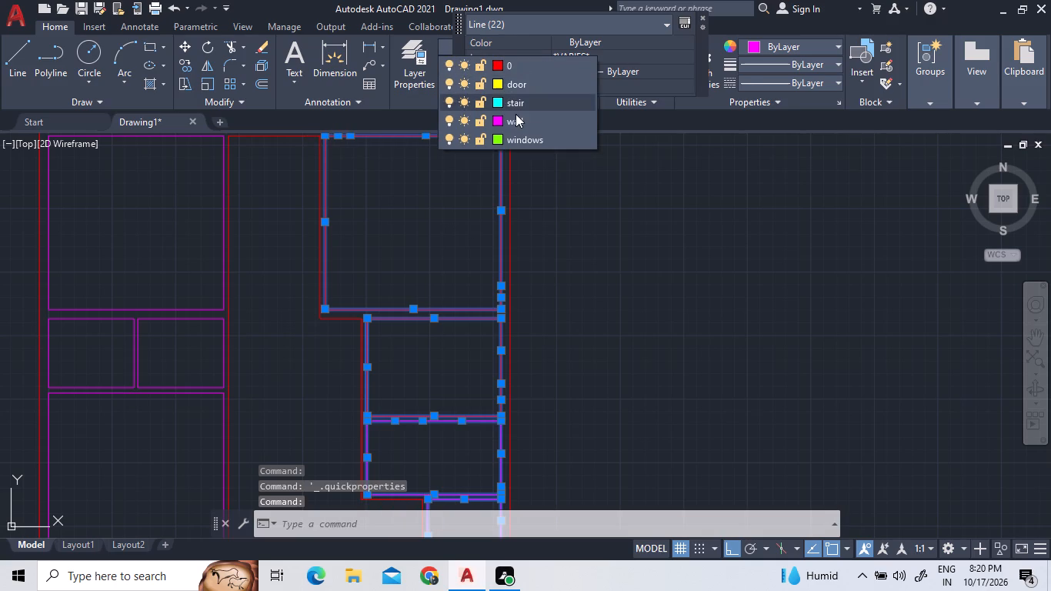
double_click(515, 115)
right_click(640, 339)
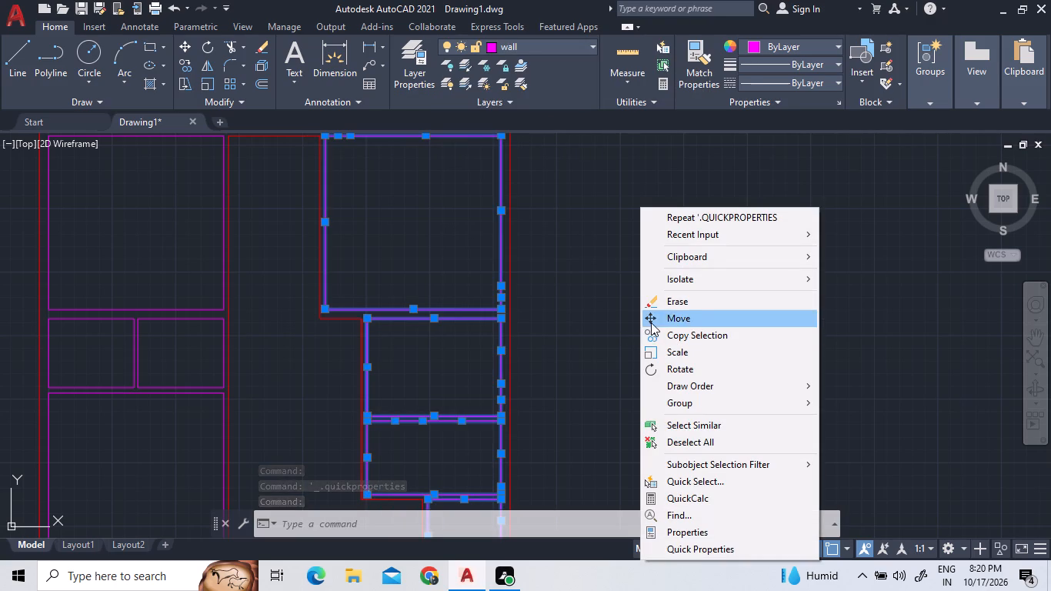
key("Escape")
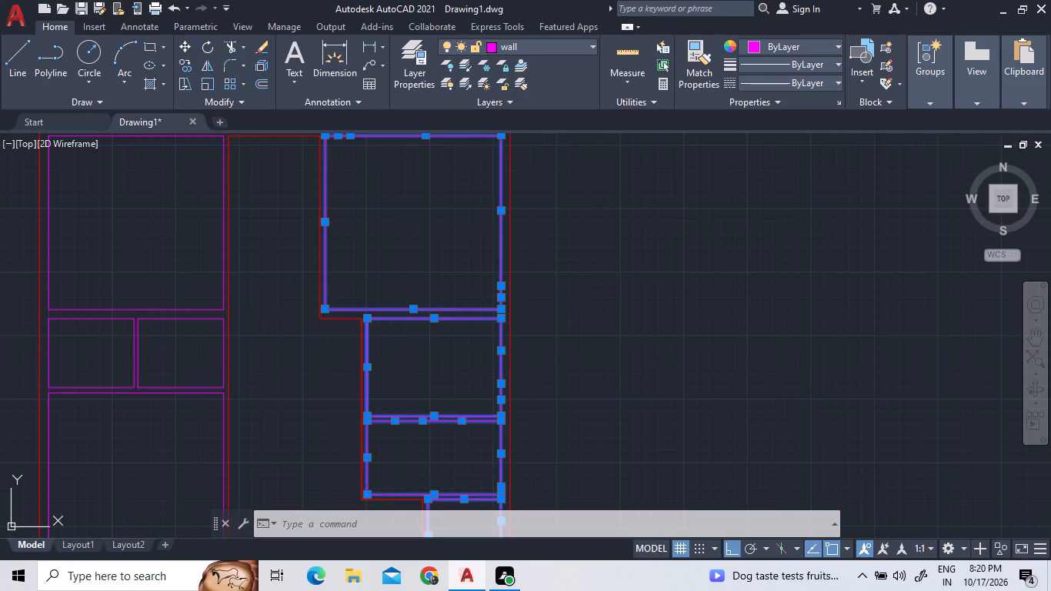
Move the four inner wall lines of the southwest room onto the stair layer.
key("Escape")
scroll(403, 239, "down", 2)
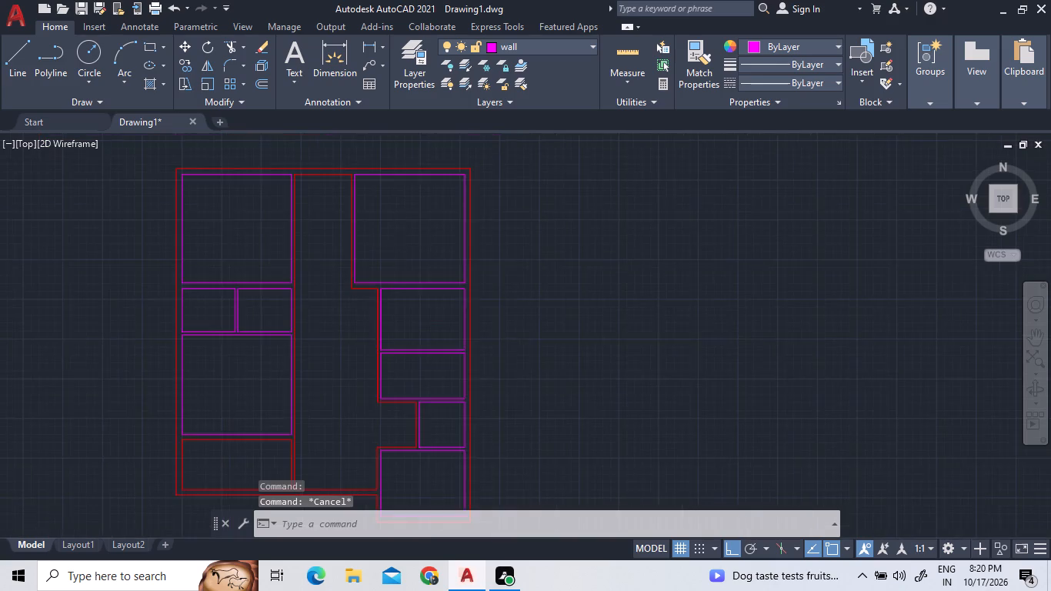
scroll(339, 404, "up", 2)
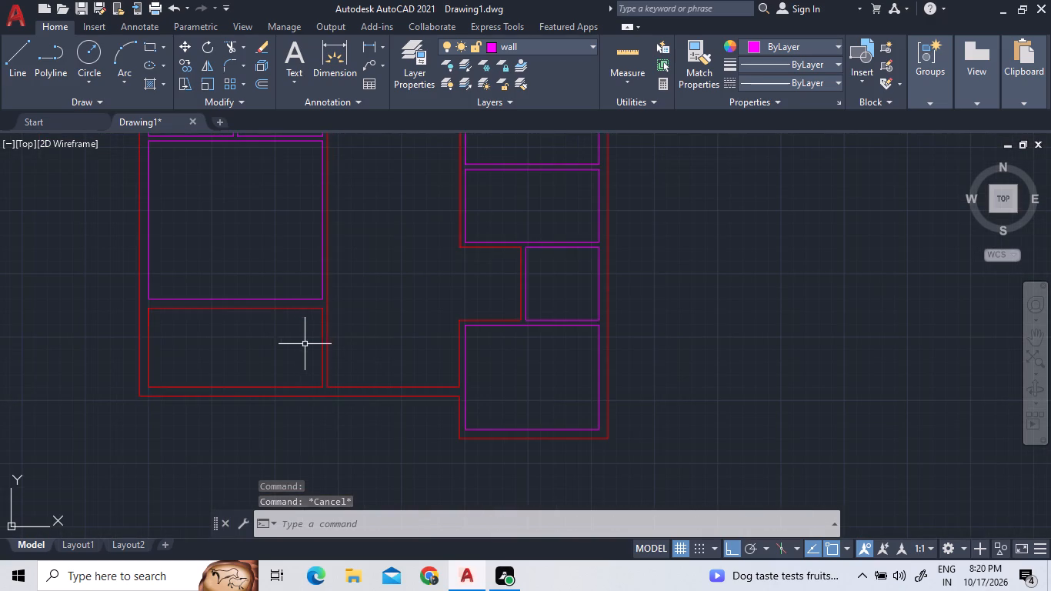
left_click(321, 351)
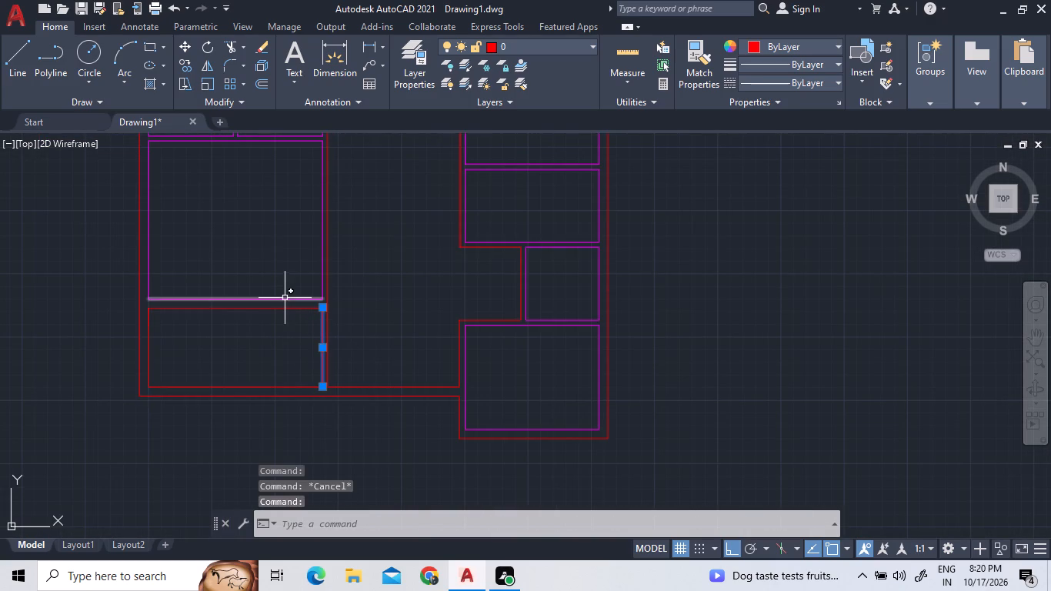
double_click(282, 307)
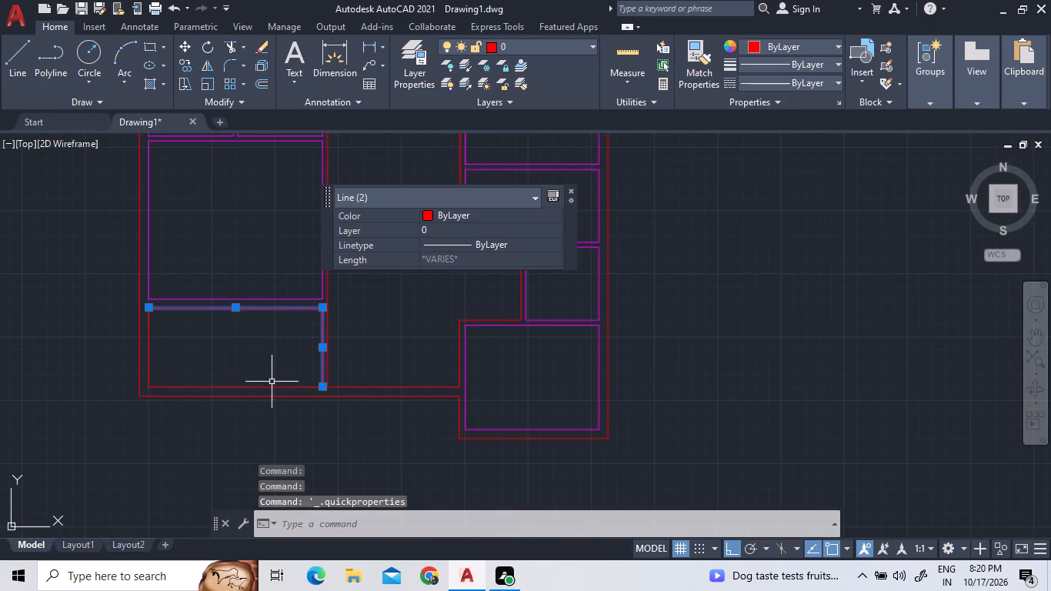
left_click(148, 332)
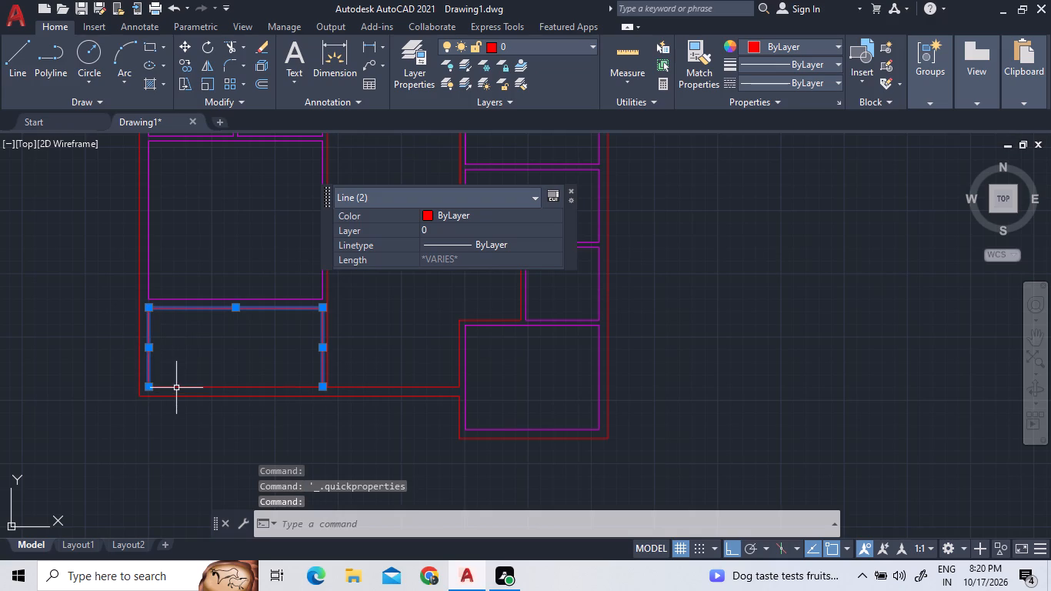
left_click(177, 388)
left_click(529, 49)
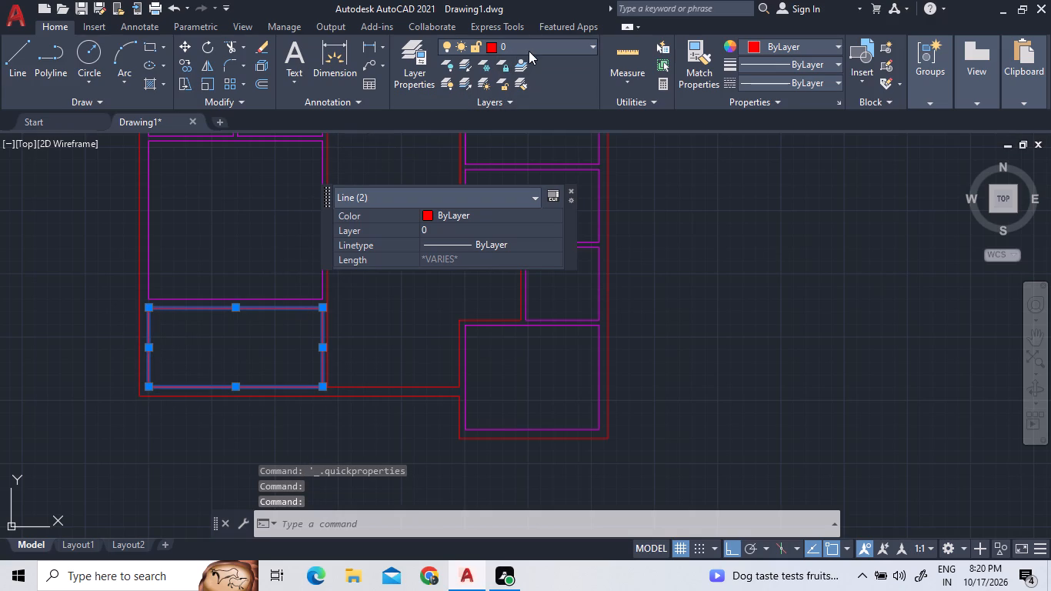
left_click(526, 102)
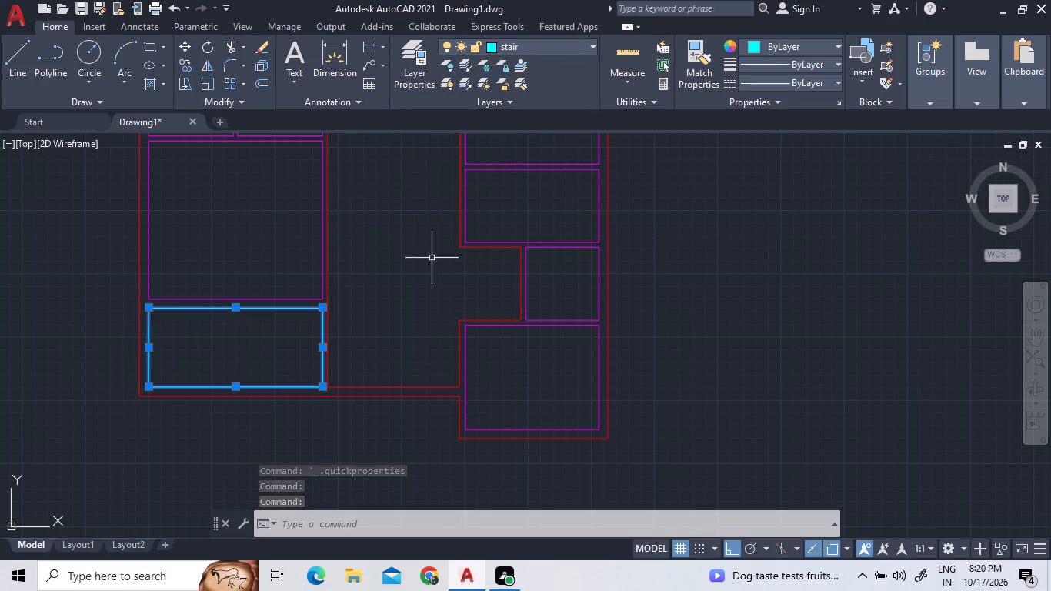
key("Escape")
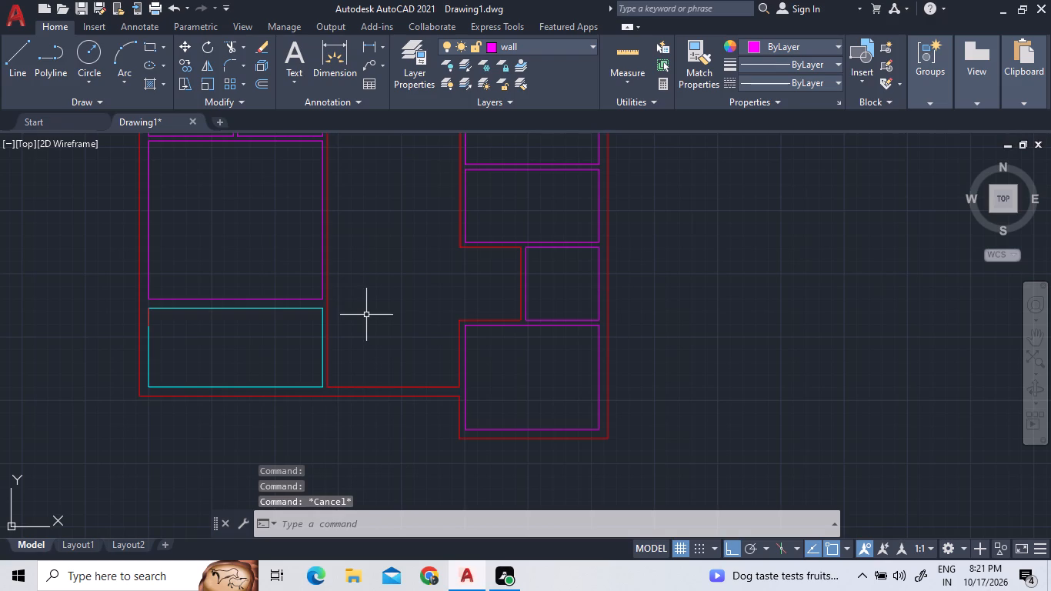
Move the short leftover layer 0 line at the southwest room's upper west corner onto the stair layer.
left_click(146, 315)
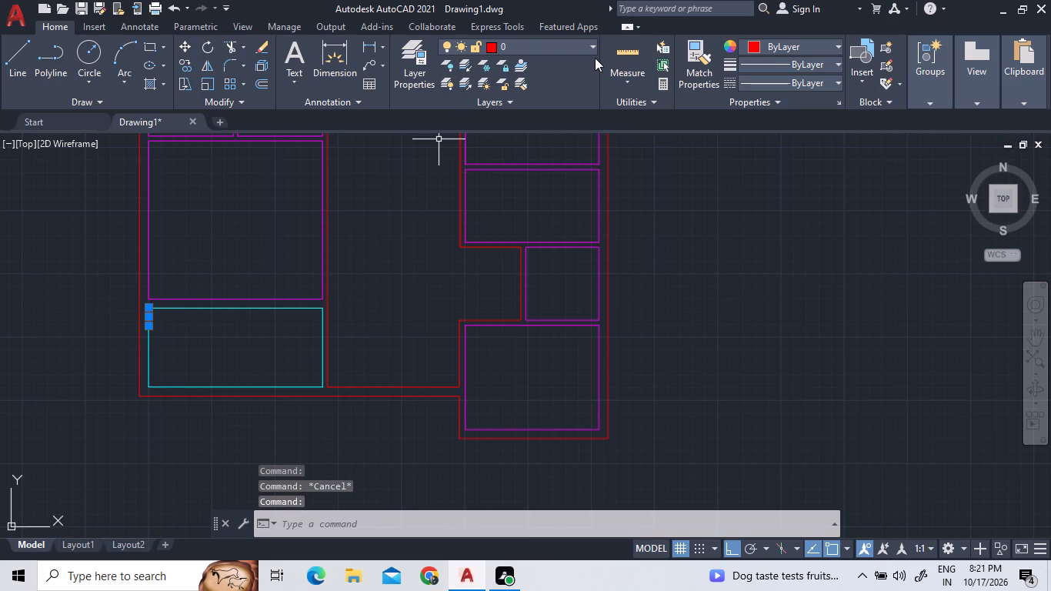
left_click(594, 44)
left_click(562, 97)
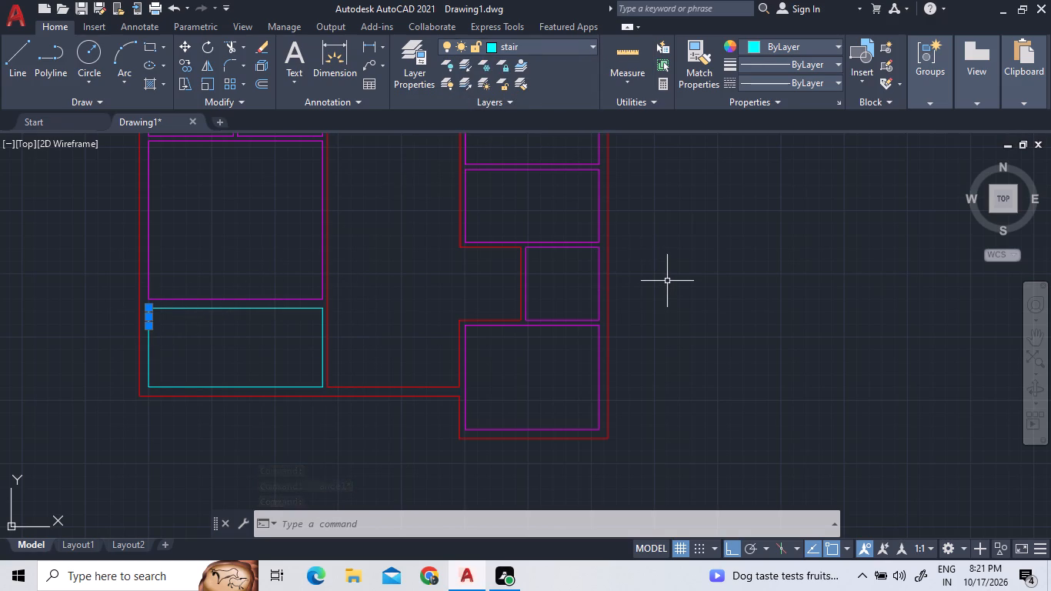
key("Escape")
Draw a short horizontal line across the wall from the northwest room's inner southeast corner to the corridor-side wall line.
scroll(667, 280, "down", 1)
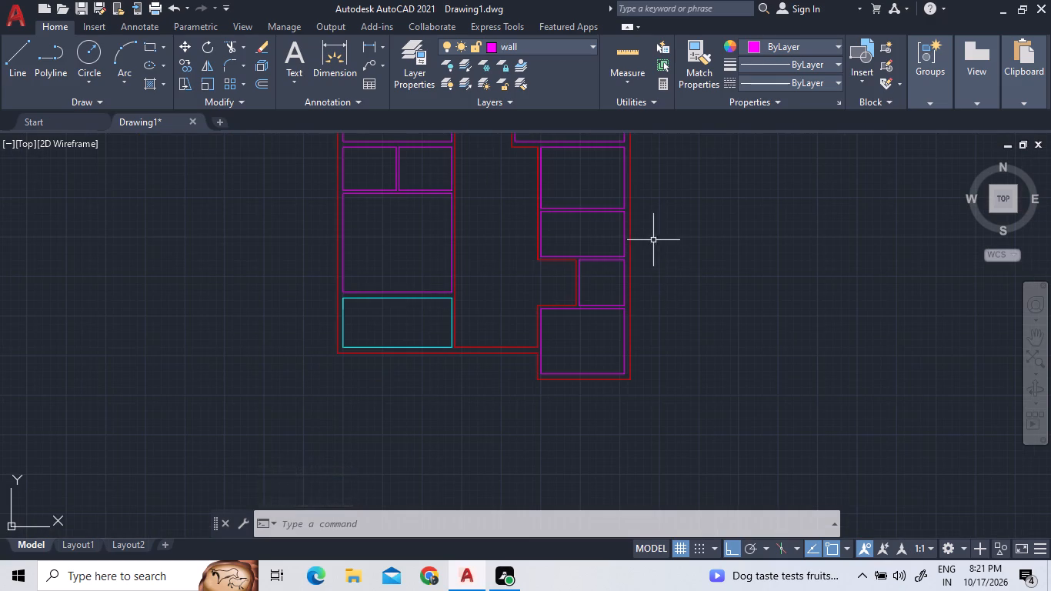
scroll(647, 226, "down", 2)
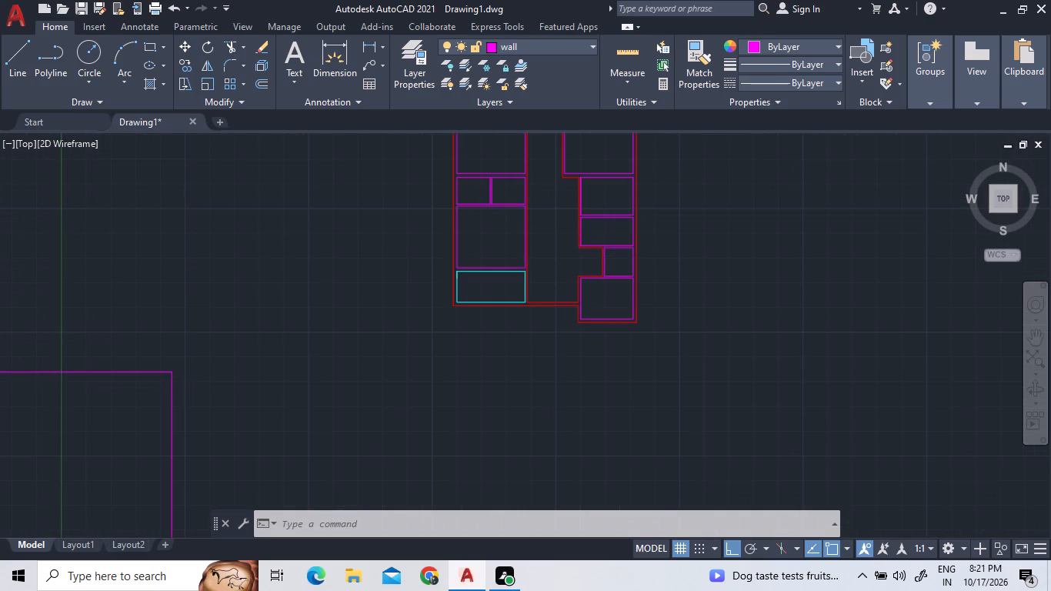
scroll(589, 295, "up", 2)
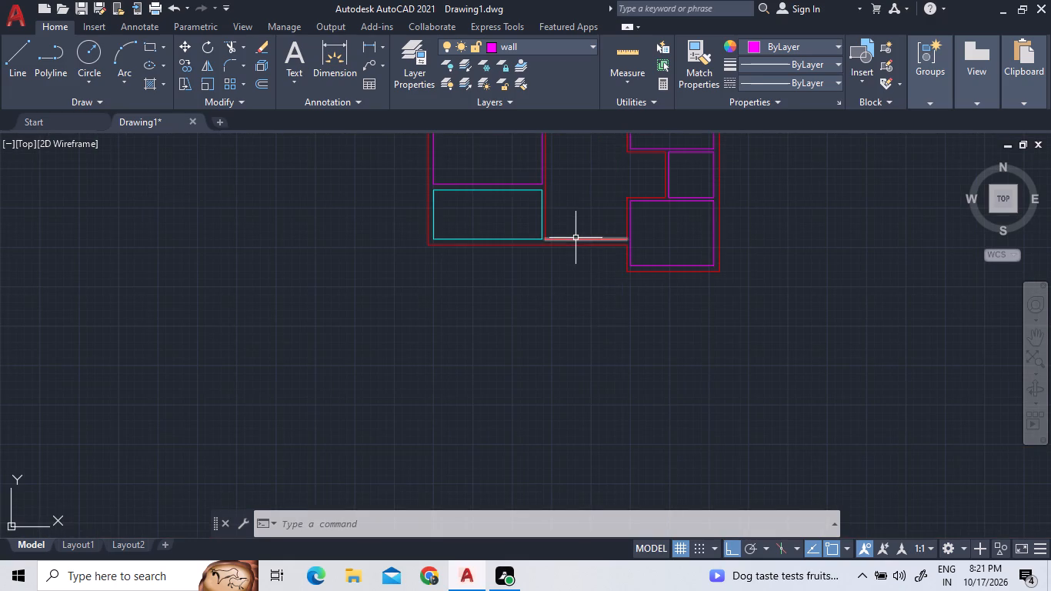
scroll(668, 250, "down", 2)
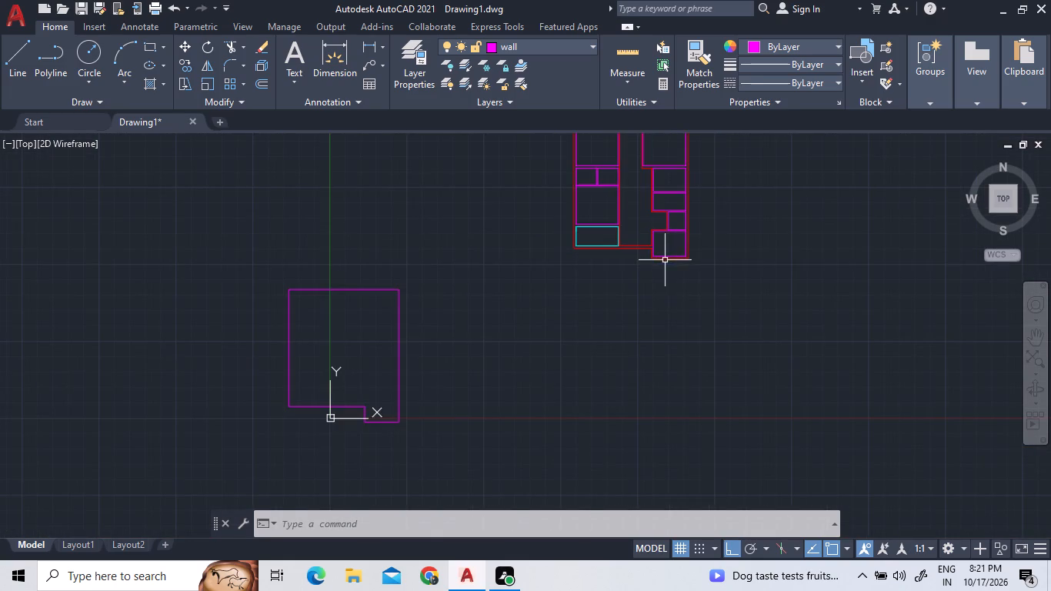
scroll(659, 269, "down", 2)
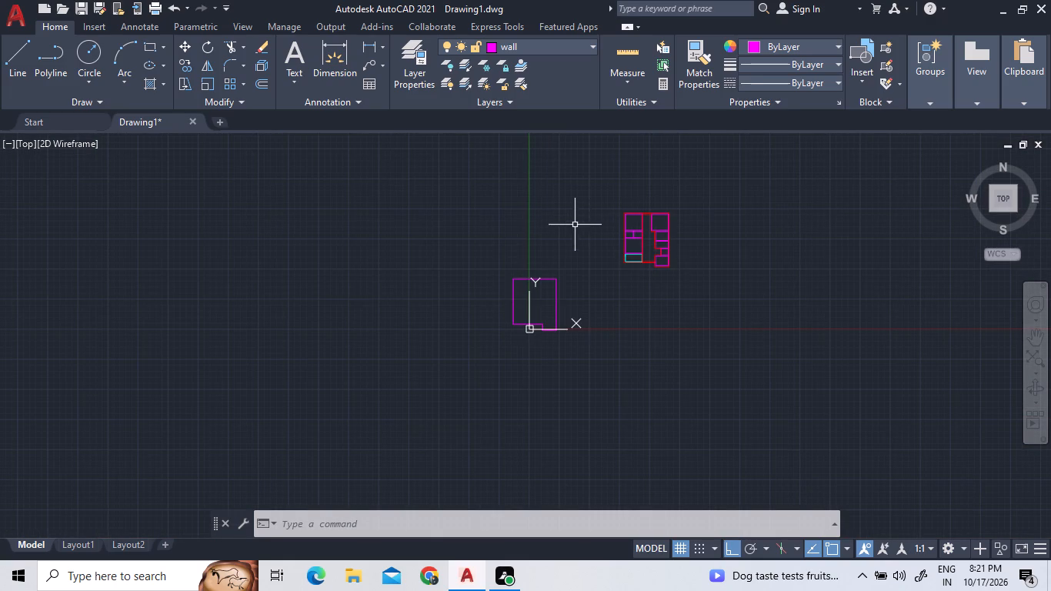
scroll(624, 205, "up", 2)
scroll(679, 237, "up", 2)
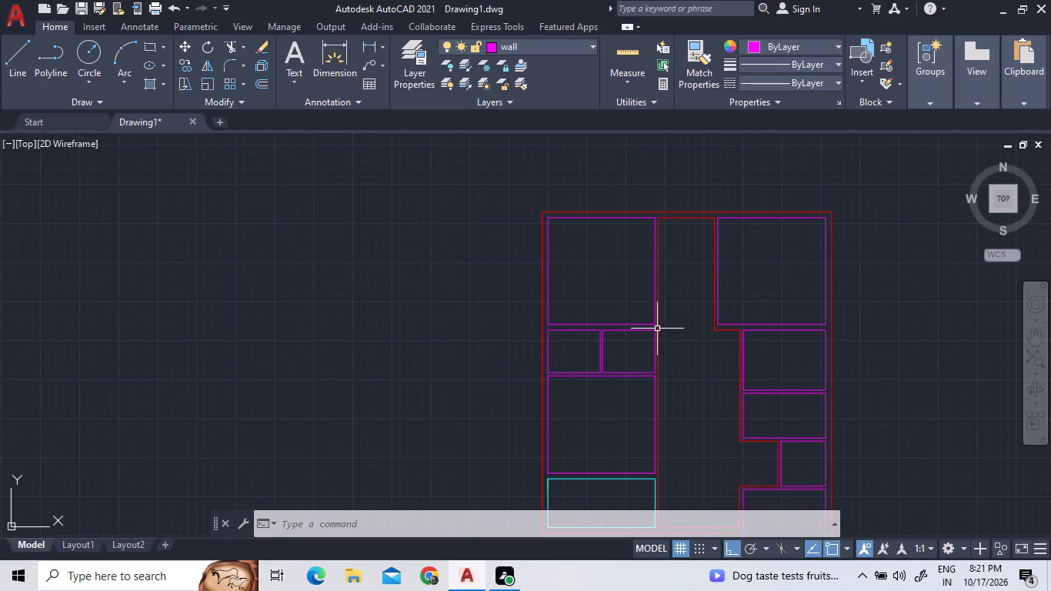
scroll(656, 330, "up", 2)
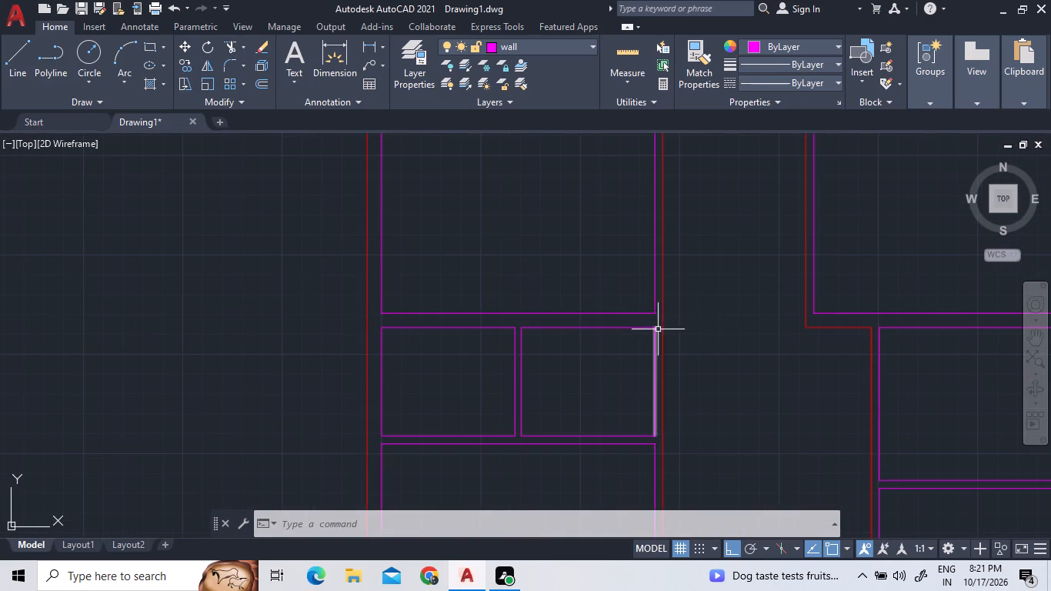
scroll(676, 302, "up", 2)
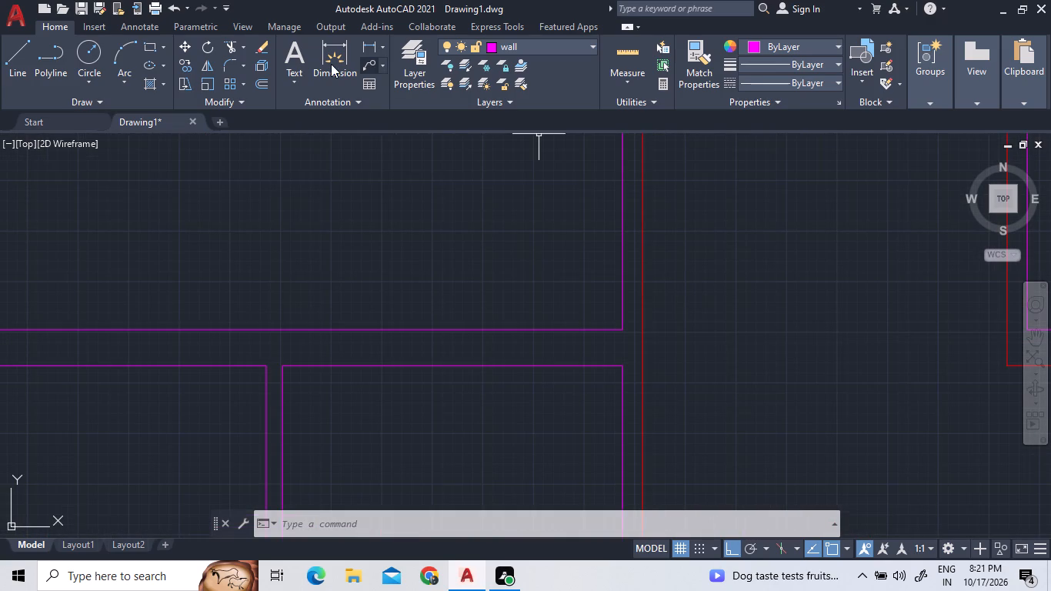
double_click(17, 55)
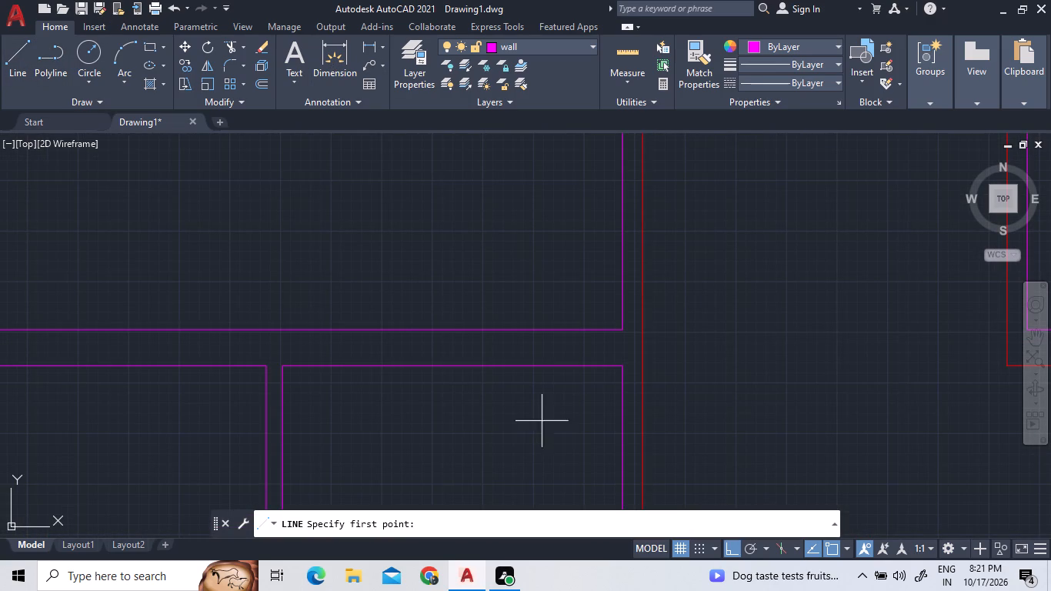
double_click(623, 329)
left_click(643, 329)
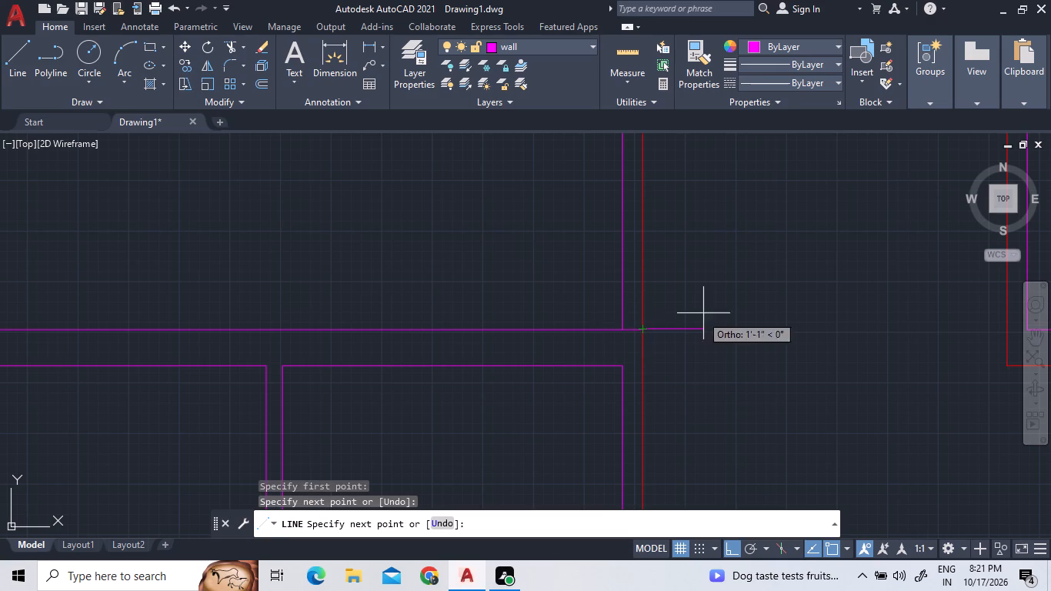
right_click(692, 281)
left_click(697, 287)
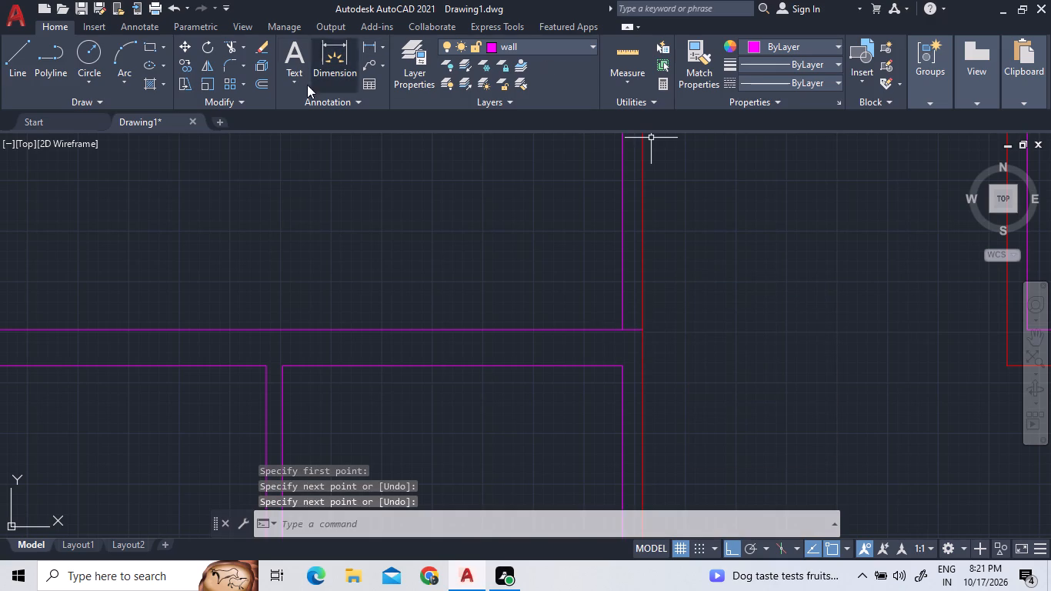
Offset the short line across the wall 5" northward.
left_click(263, 82)
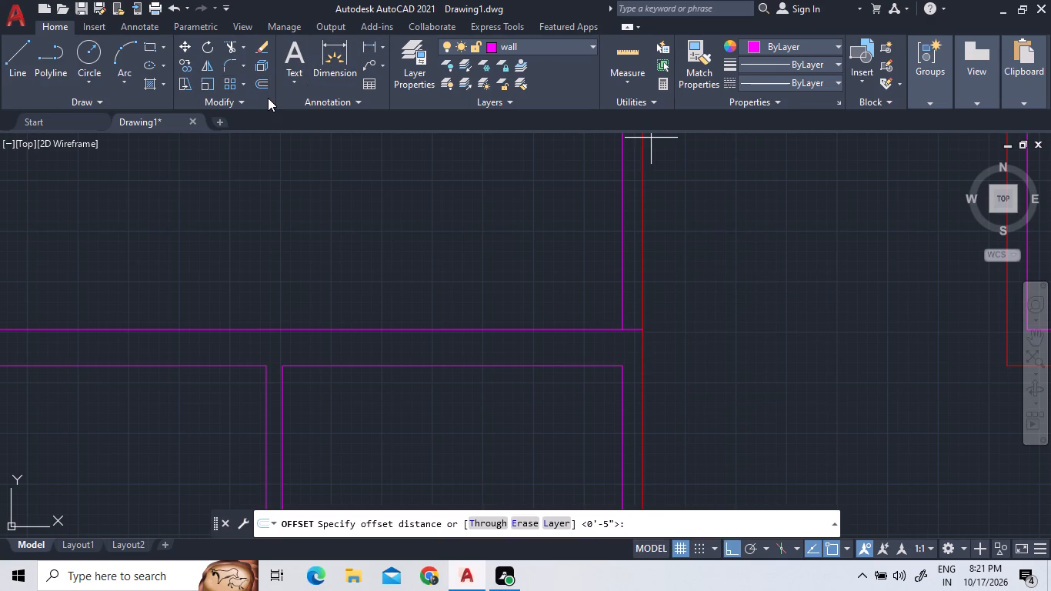
type("5\"")
key("Return")
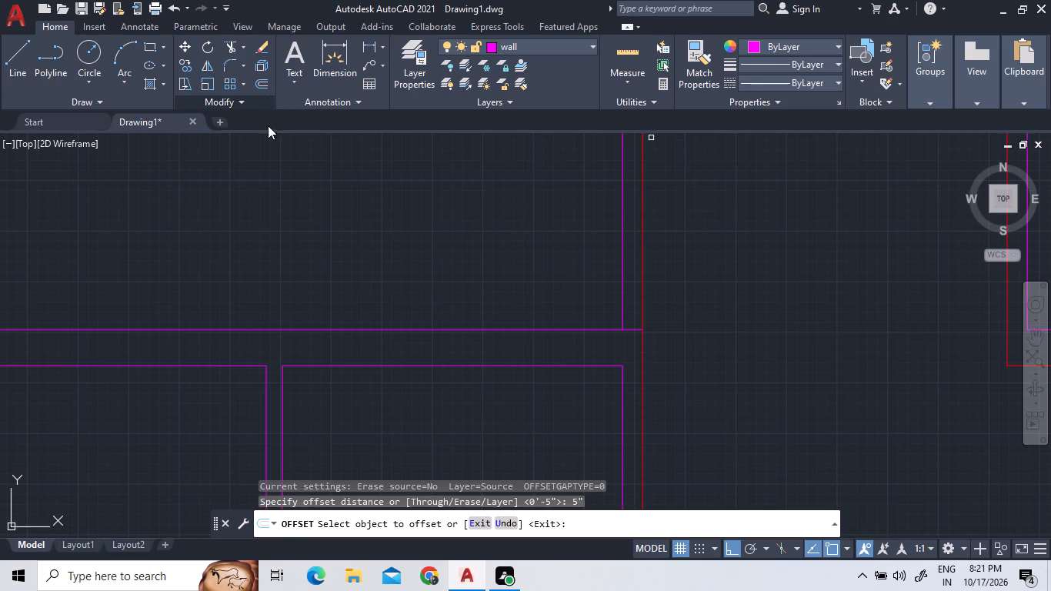
left_click(630, 330)
double_click(632, 294)
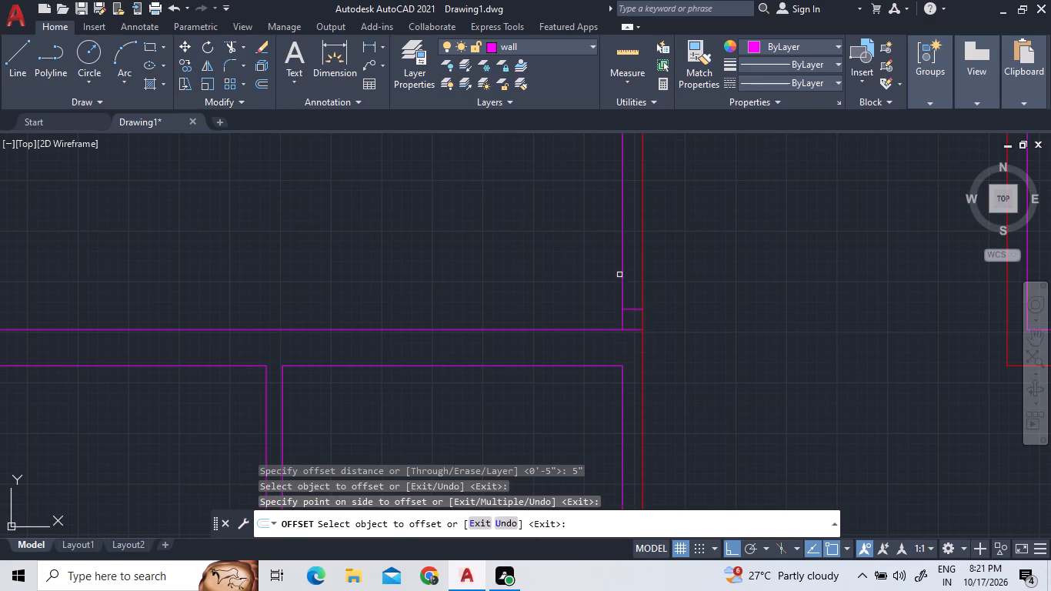
right_click(567, 254)
left_click(578, 261)
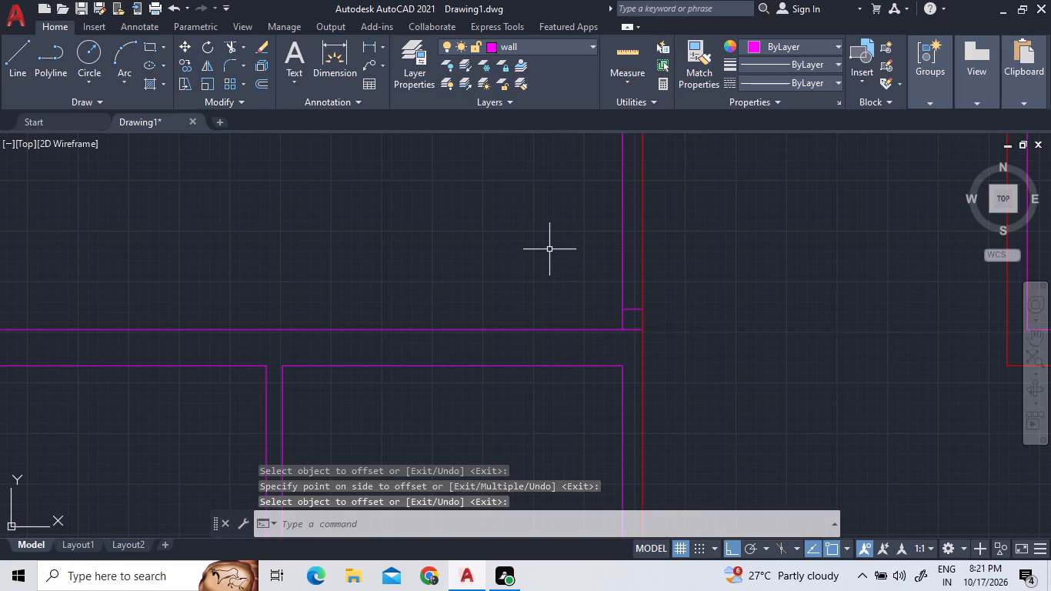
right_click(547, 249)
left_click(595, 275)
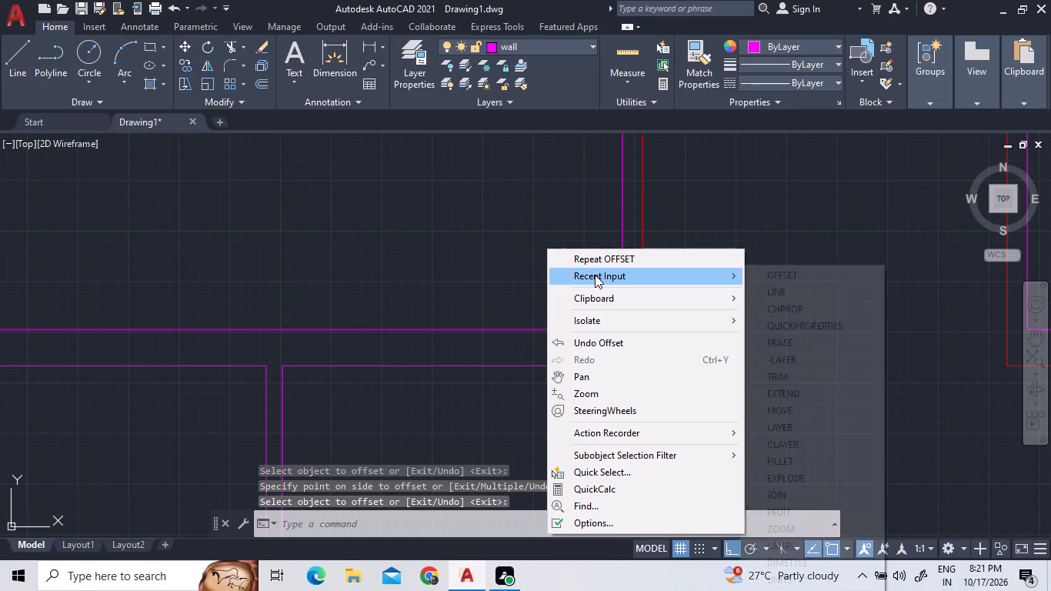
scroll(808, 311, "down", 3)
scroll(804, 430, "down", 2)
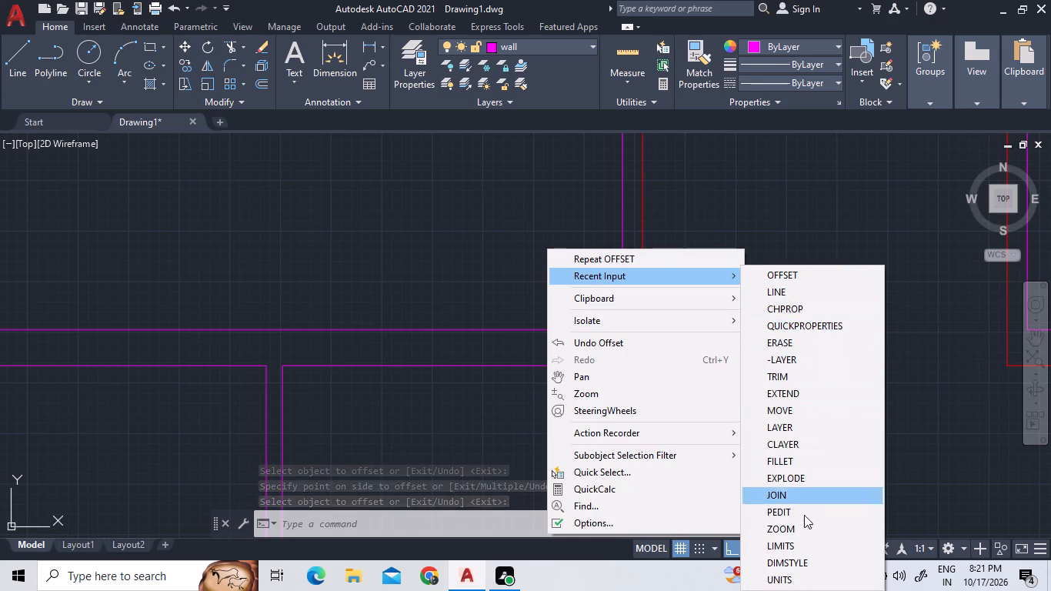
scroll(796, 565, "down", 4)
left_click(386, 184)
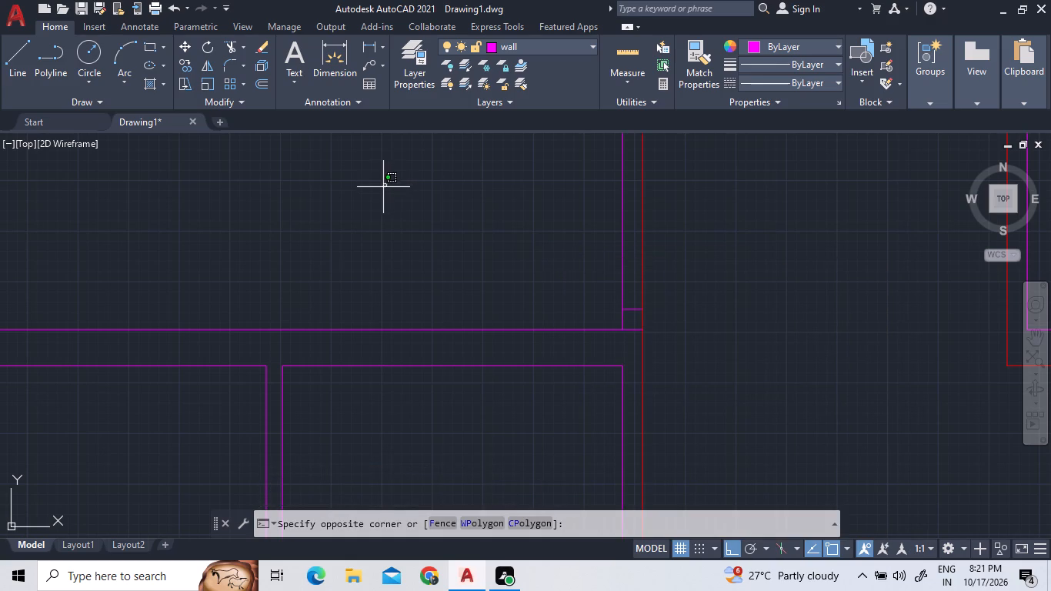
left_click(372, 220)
Insert the Door - Imperial block from the architectural tool palette inside the northwest room, select it, and close the palette.
type("tp")
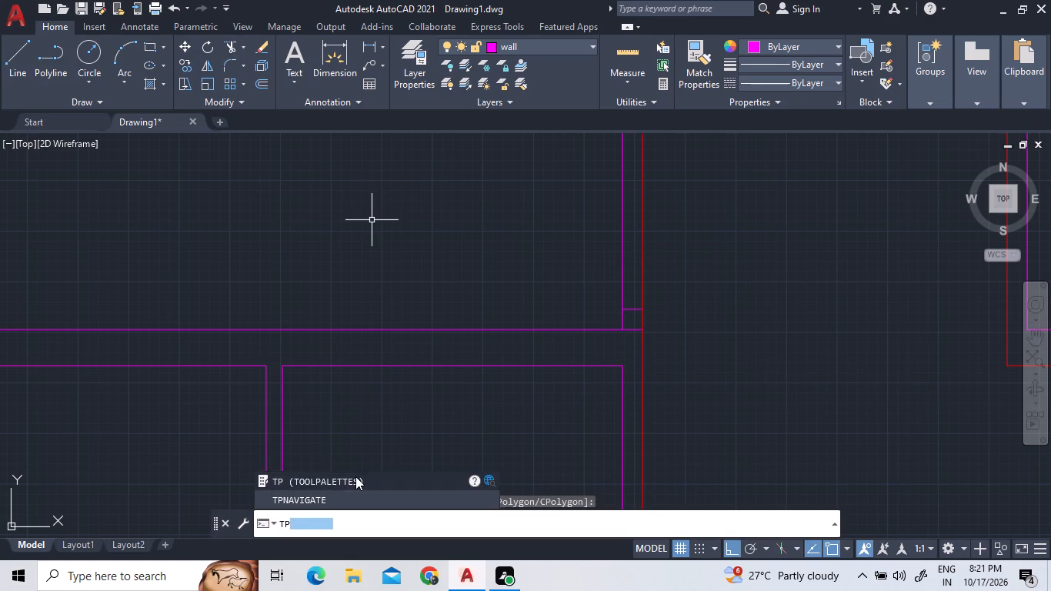
left_click(356, 476)
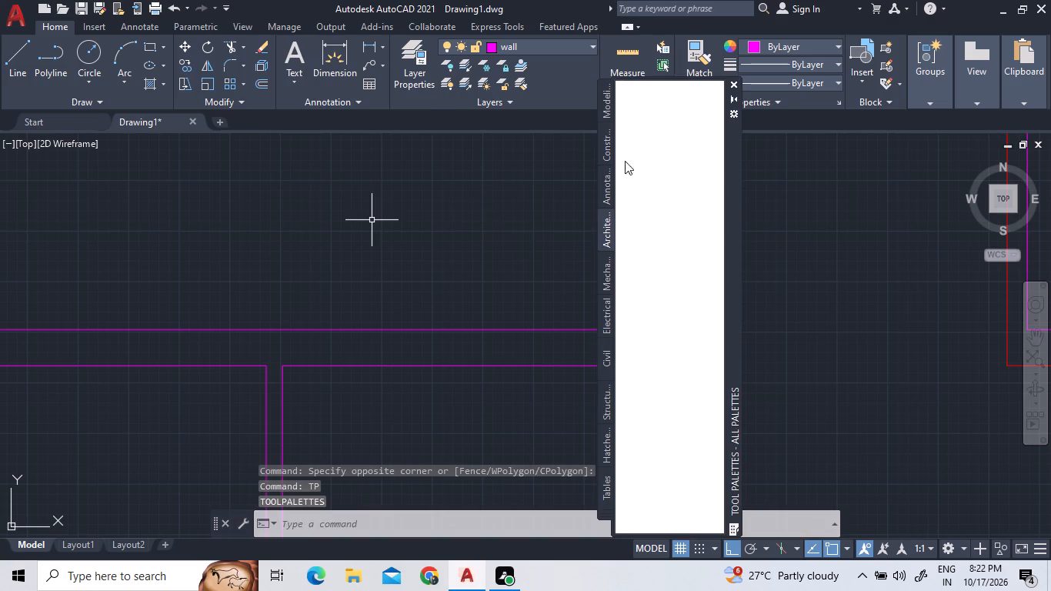
left_click(655, 117)
left_click_drag(655, 117, 646, 129)
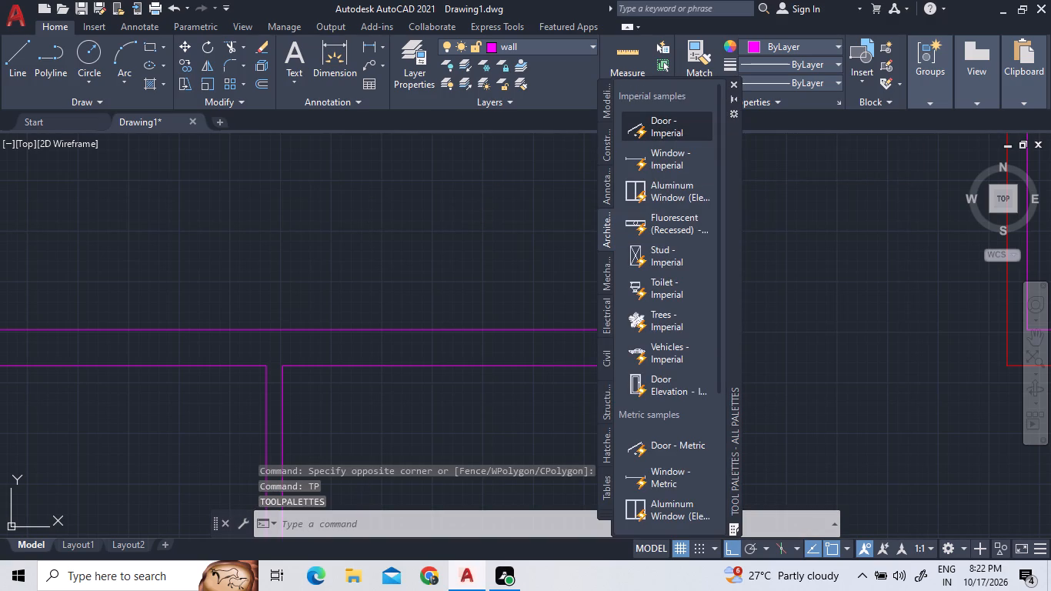
double_click(399, 195)
double_click(395, 200)
left_click_drag(395, 200, 404, 200)
left_click_drag(410, 196, 417, 206)
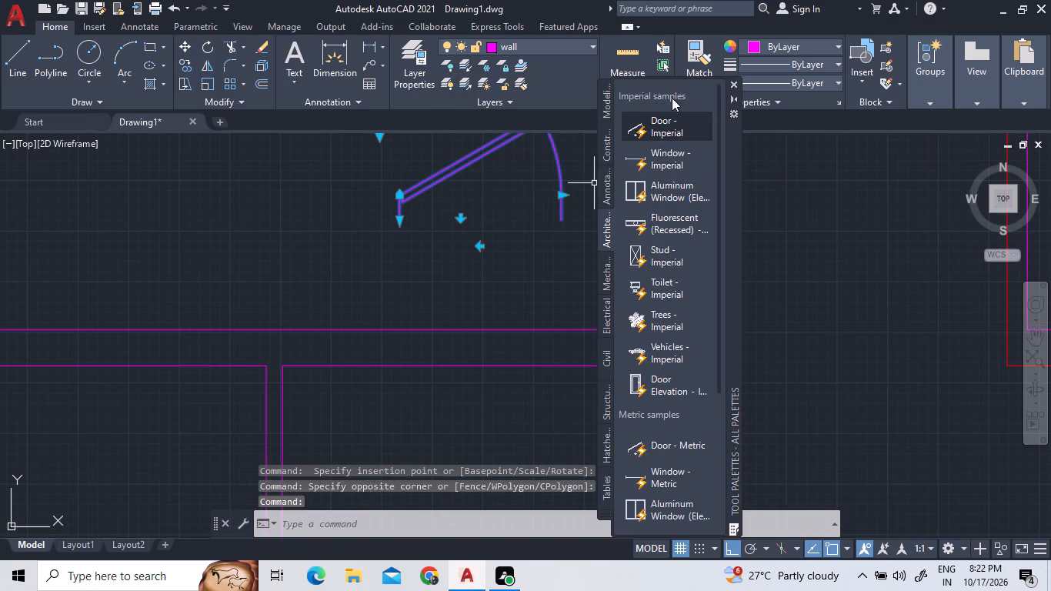
left_click(728, 83)
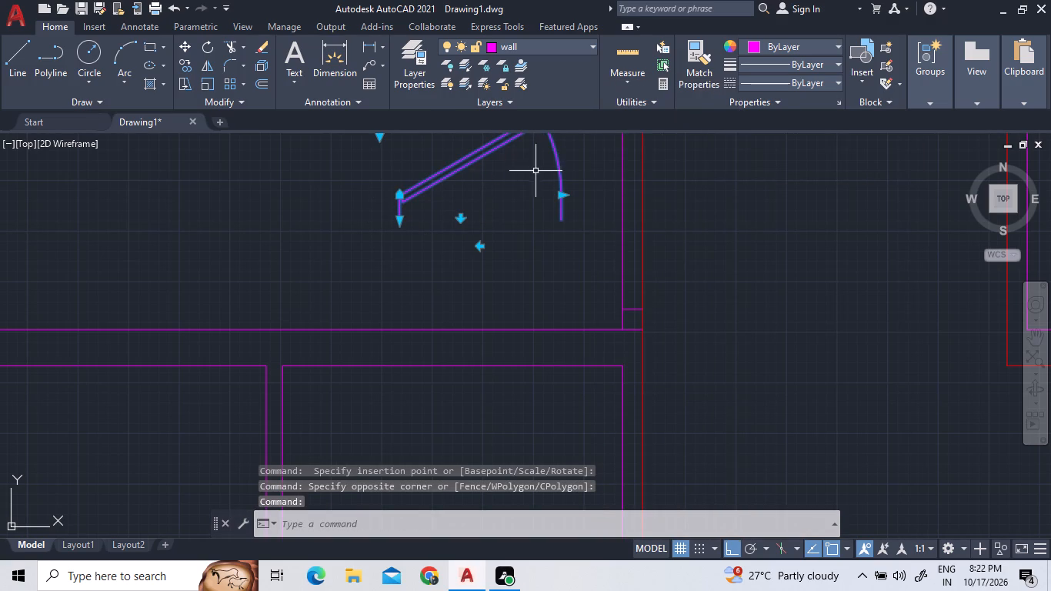
Set the door block's swing in the northwest room to Open 90º.
scroll(513, 255, "down", 3)
scroll(514, 245, "up", 3)
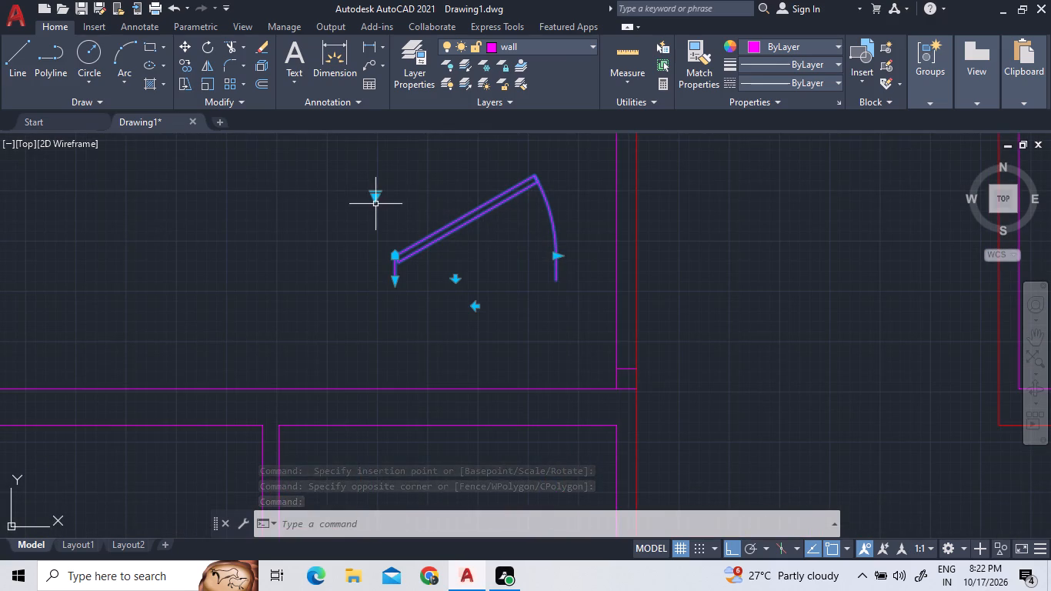
left_click(375, 198)
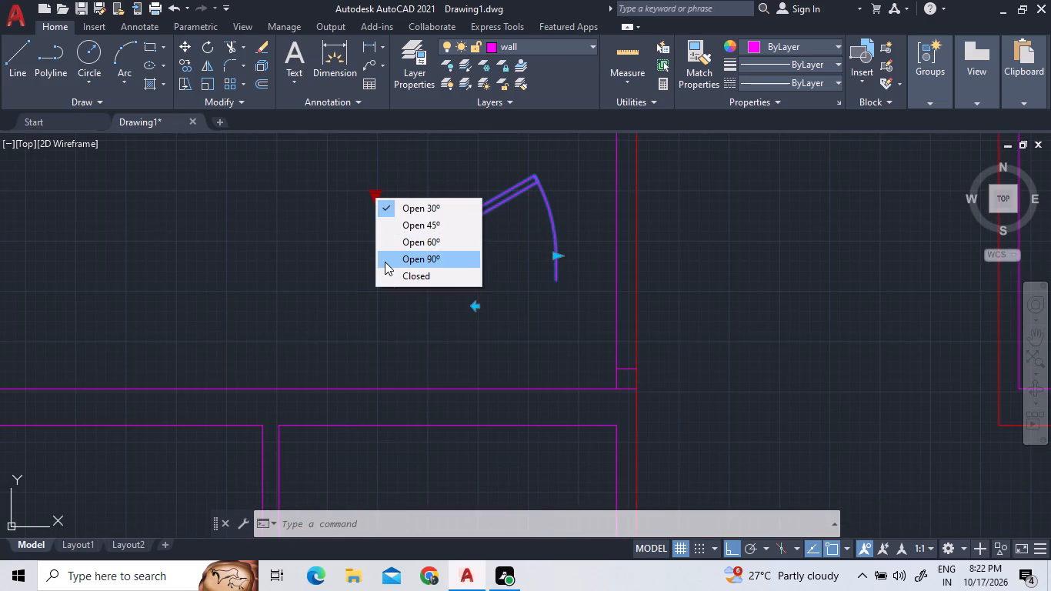
double_click(385, 262)
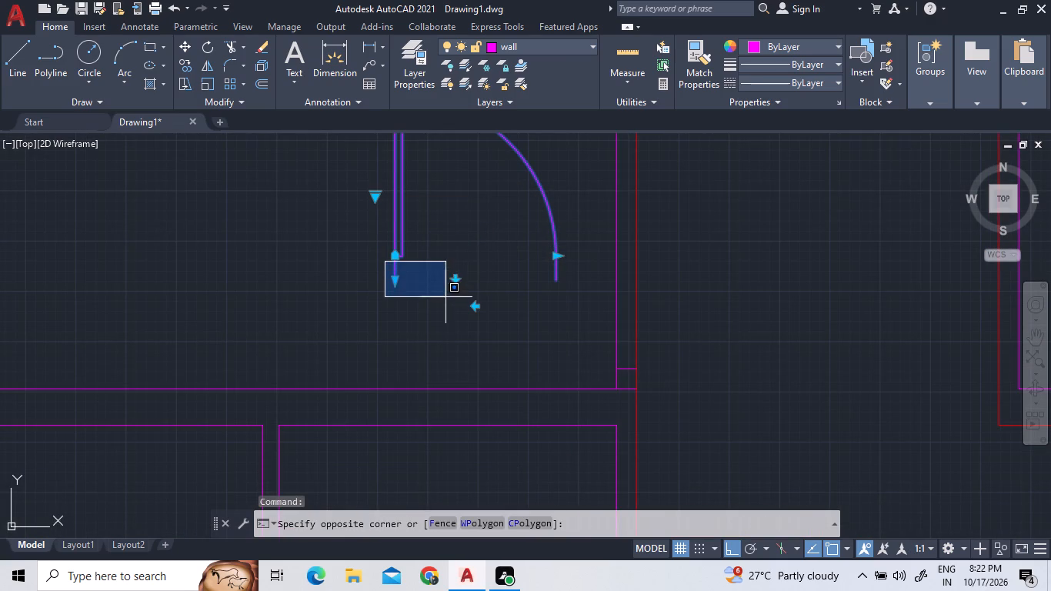
left_click(419, 295)
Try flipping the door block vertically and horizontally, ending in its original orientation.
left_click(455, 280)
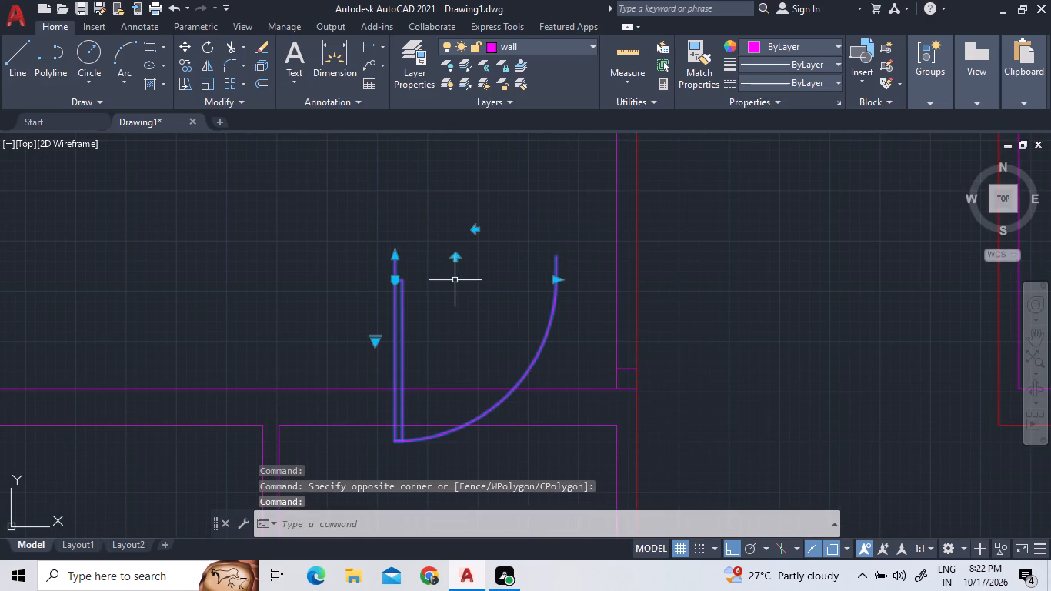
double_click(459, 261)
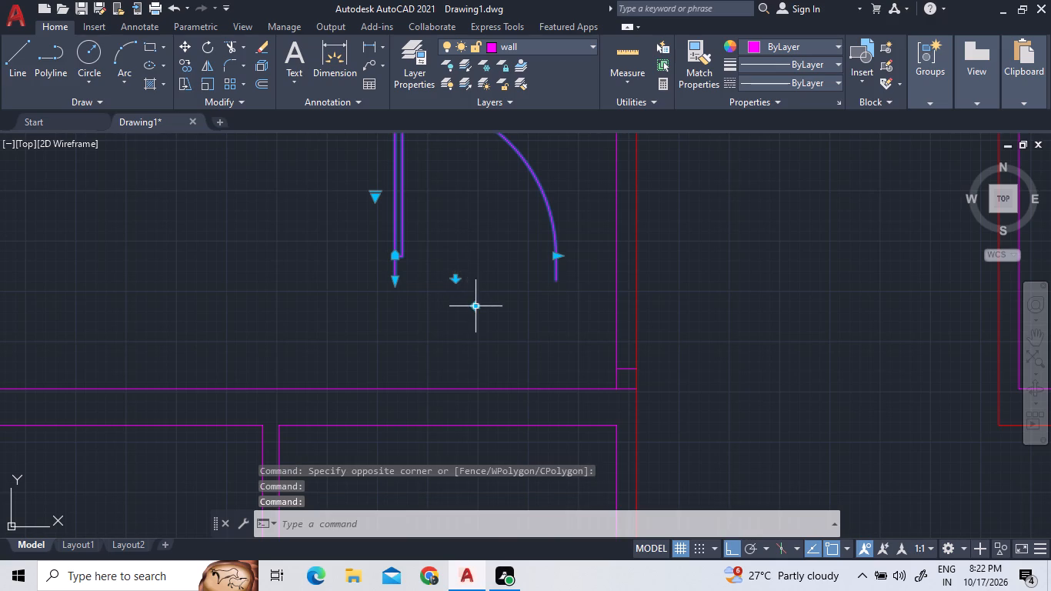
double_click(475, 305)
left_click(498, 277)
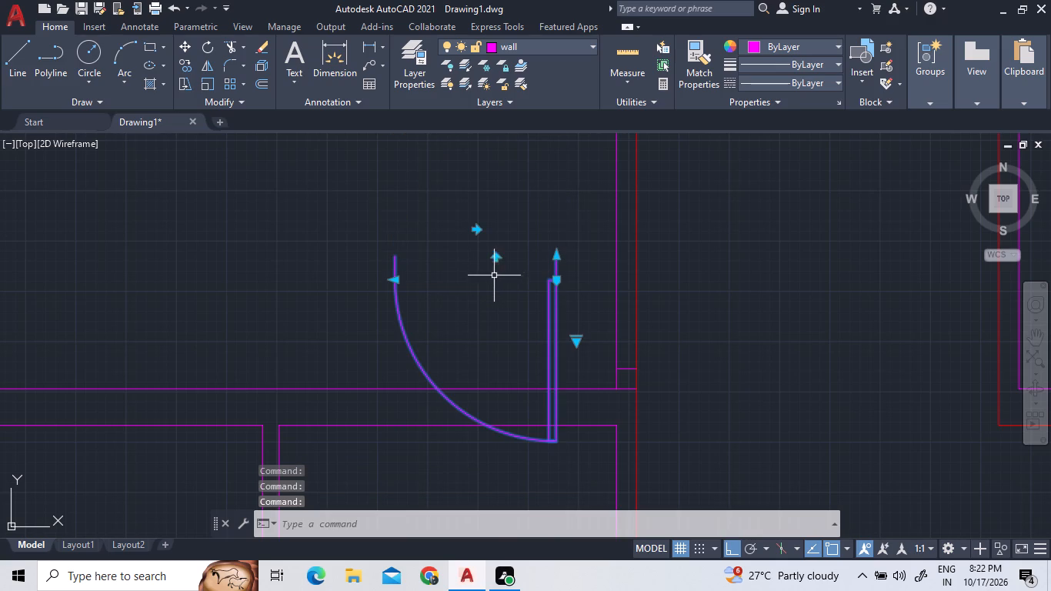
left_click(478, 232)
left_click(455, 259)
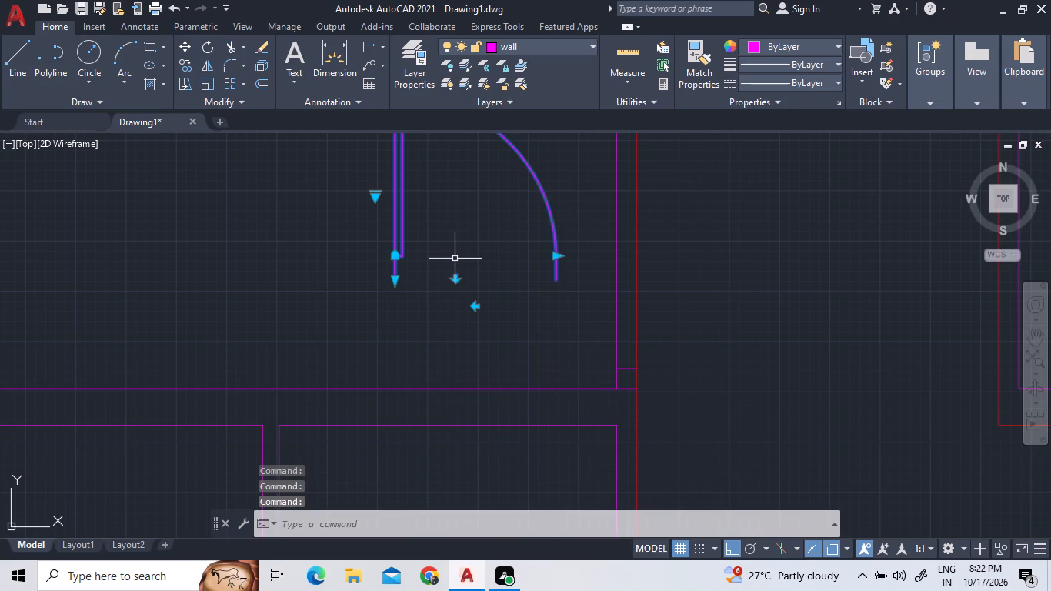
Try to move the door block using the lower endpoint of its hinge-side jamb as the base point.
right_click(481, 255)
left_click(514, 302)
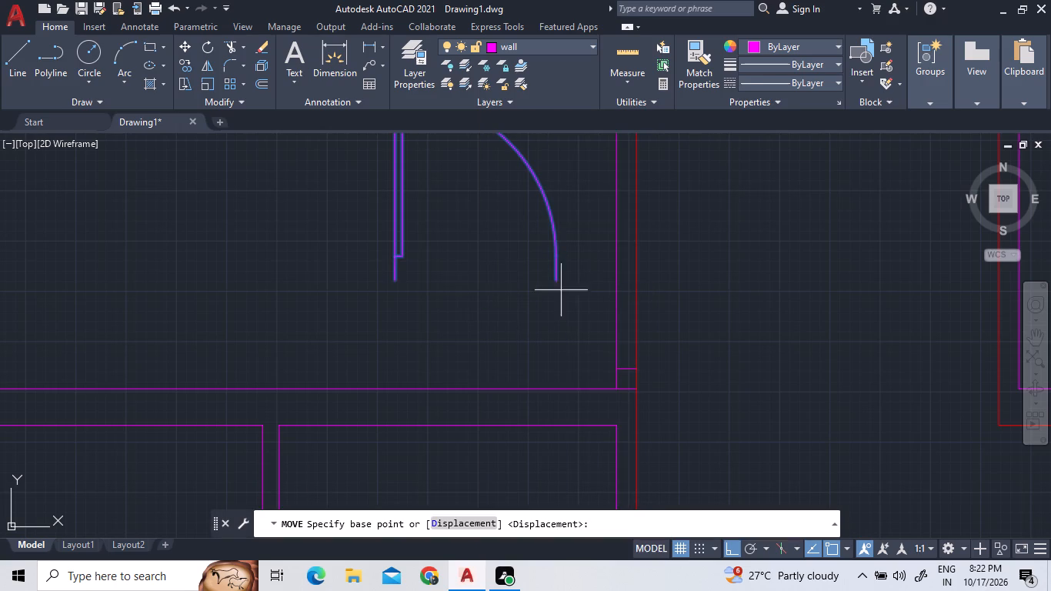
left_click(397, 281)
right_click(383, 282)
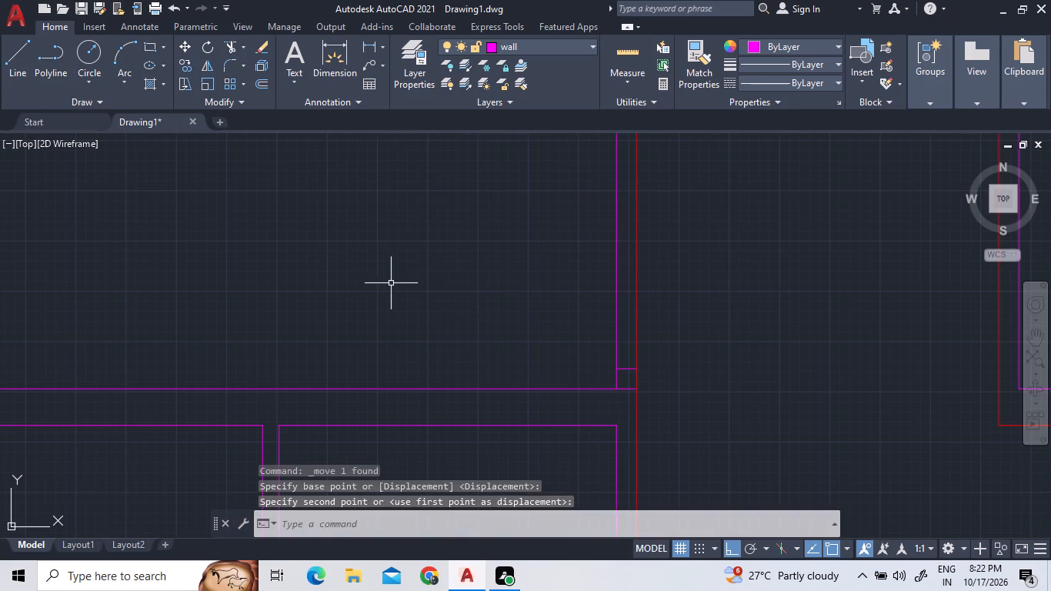
Move the displaced door block from northeast of the plan back inside the northwest room, with Ortho off.
scroll(414, 281, "down", 3)
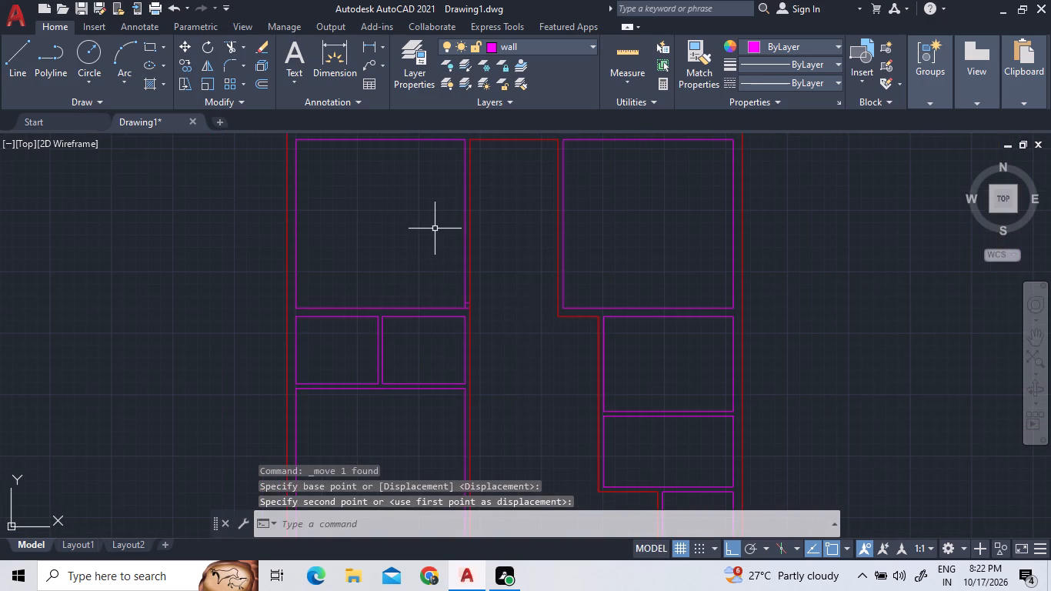
scroll(422, 232, "down", 3)
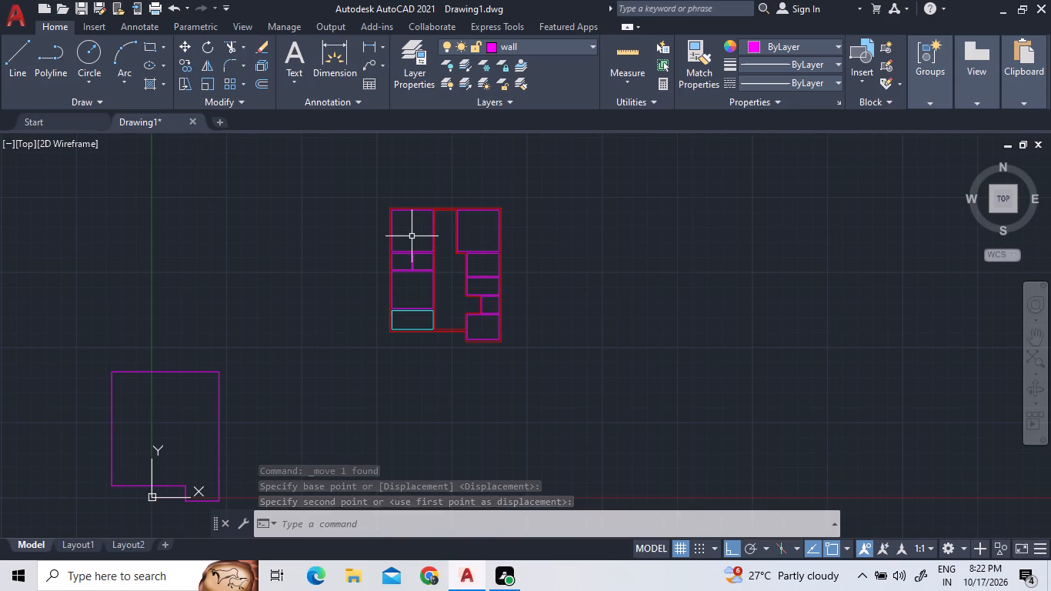
scroll(412, 237, "up", 2)
scroll(412, 237, "down", 5)
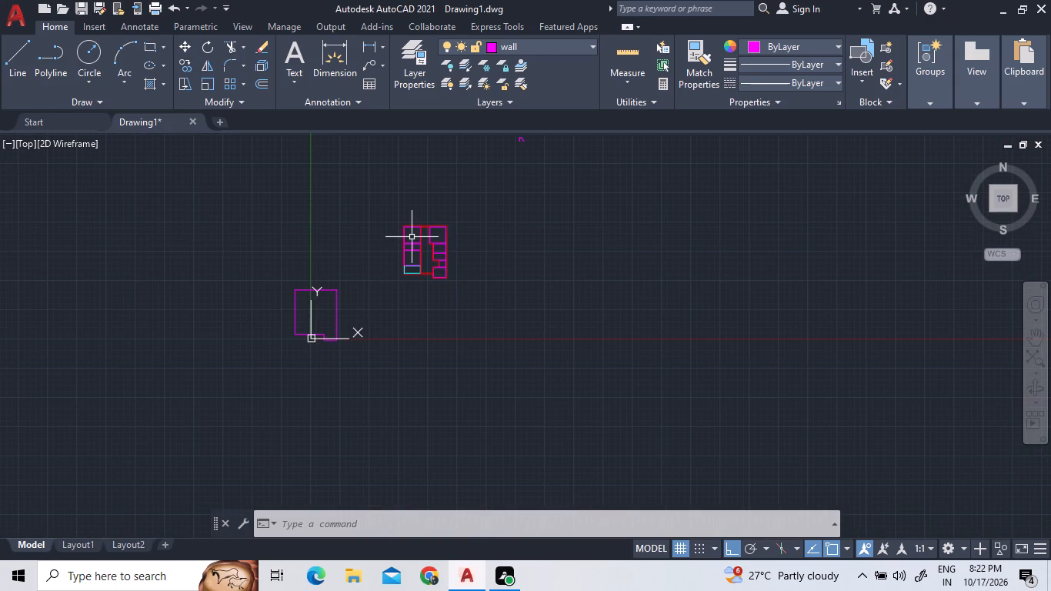
scroll(525, 119, "up", 9)
left_click(563, 209)
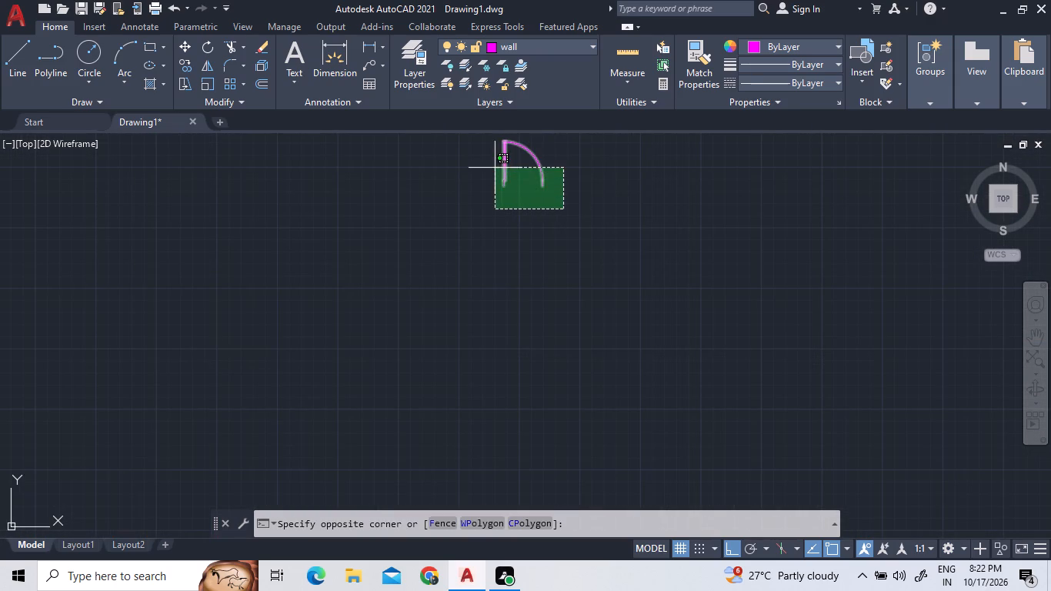
left_click(495, 168)
right_click(494, 168)
double_click(528, 296)
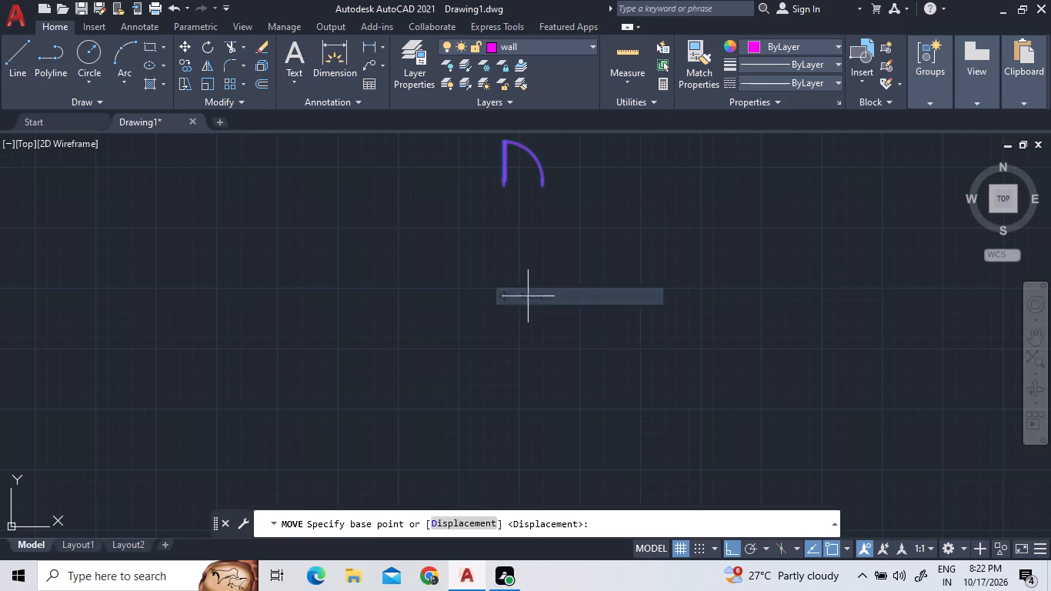
scroll(383, 308, "down", 7)
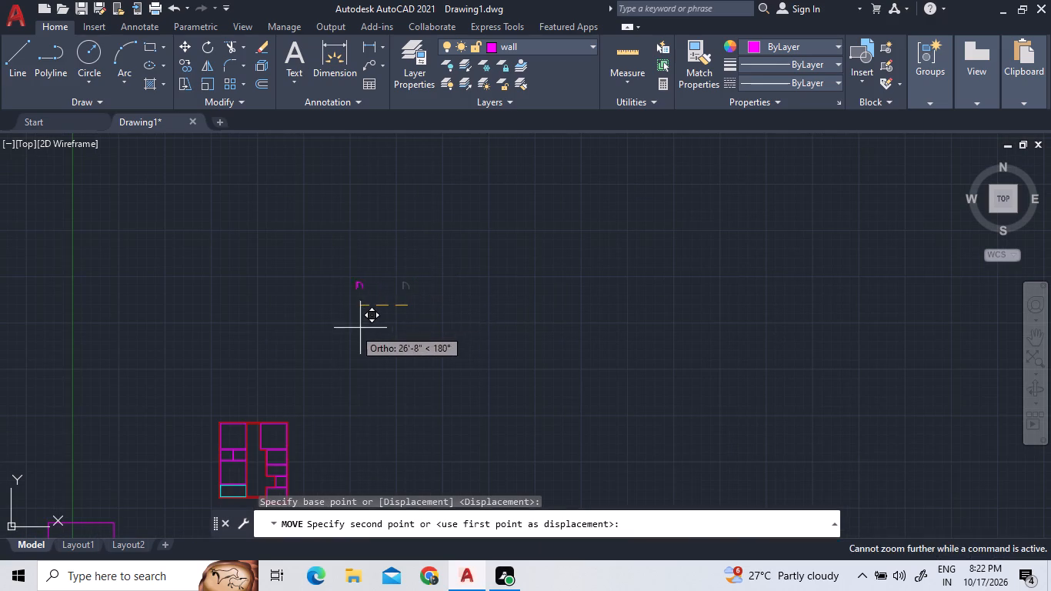
scroll(332, 336, "up", 1)
key("F8")
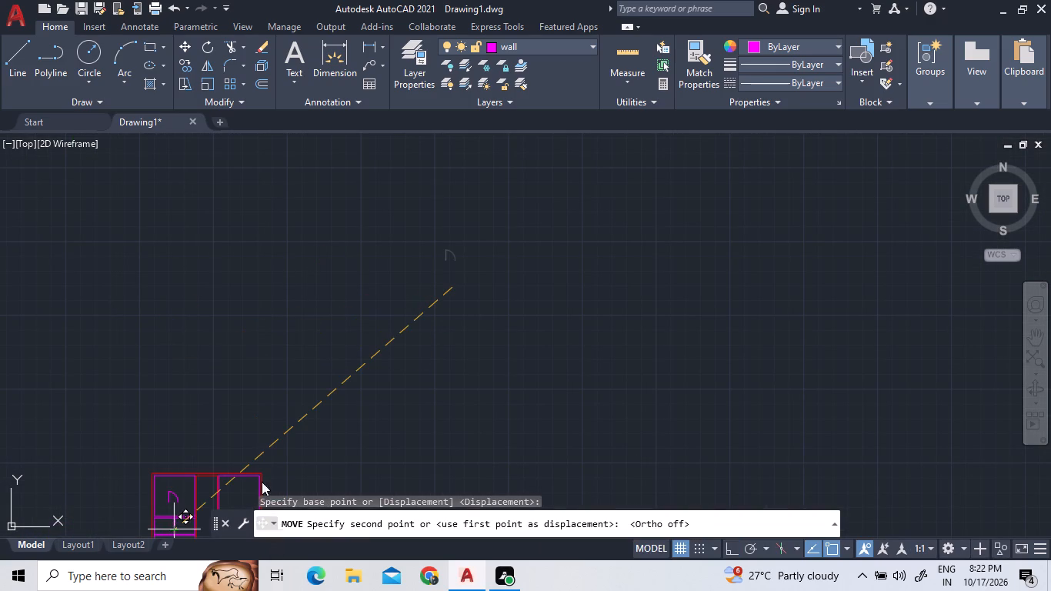
scroll(348, 283, "down", 3)
scroll(227, 453, "up", 3)
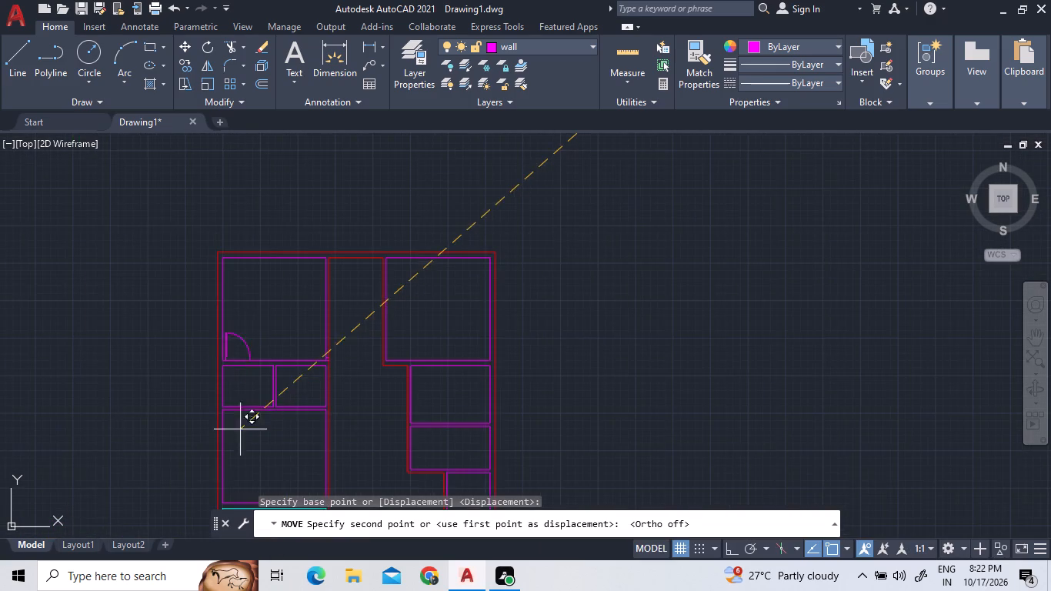
scroll(259, 402, "up", 1)
left_click(262, 403)
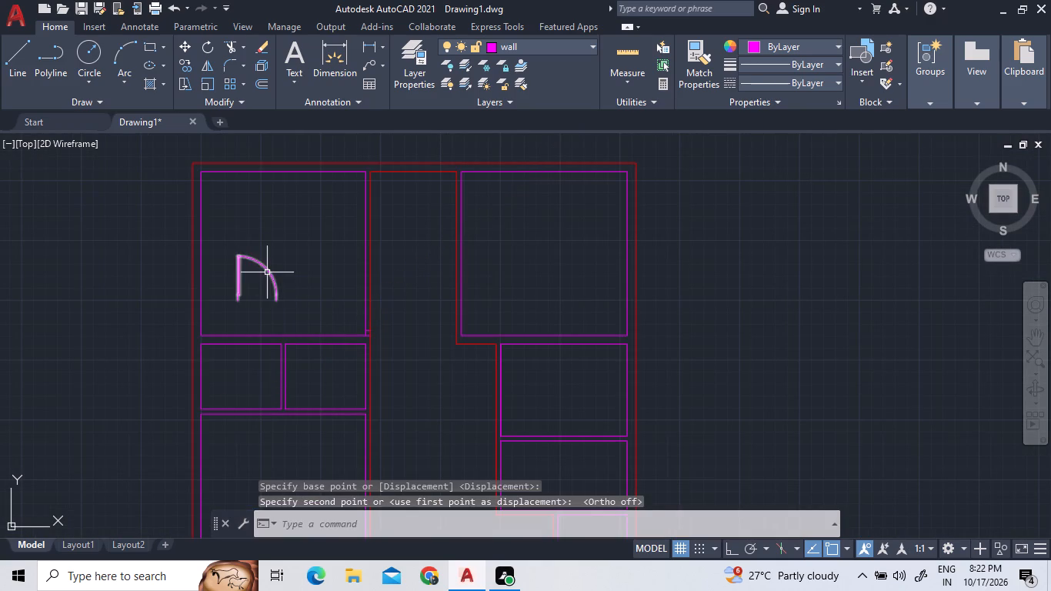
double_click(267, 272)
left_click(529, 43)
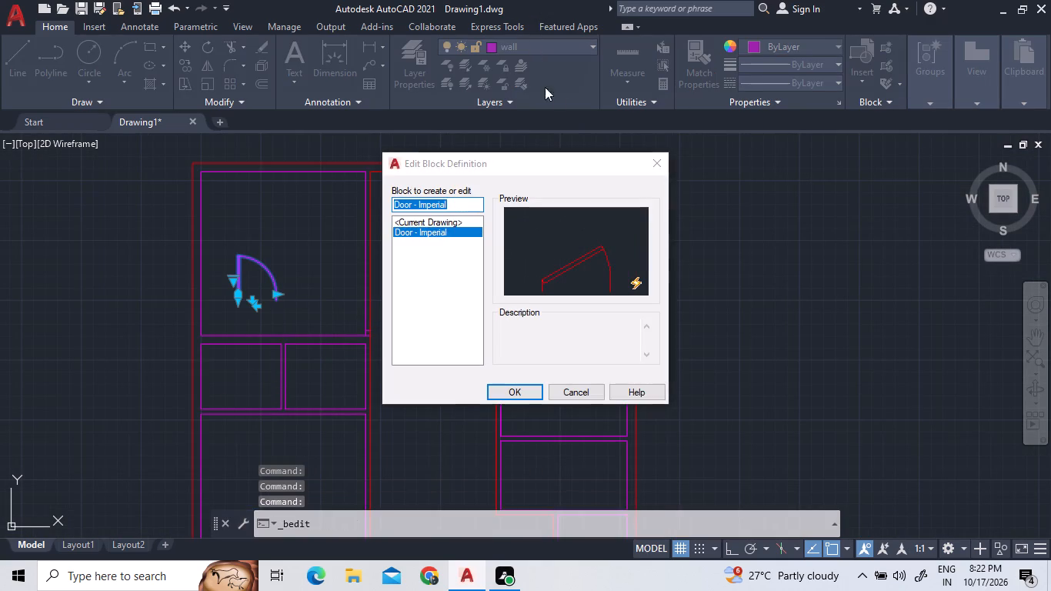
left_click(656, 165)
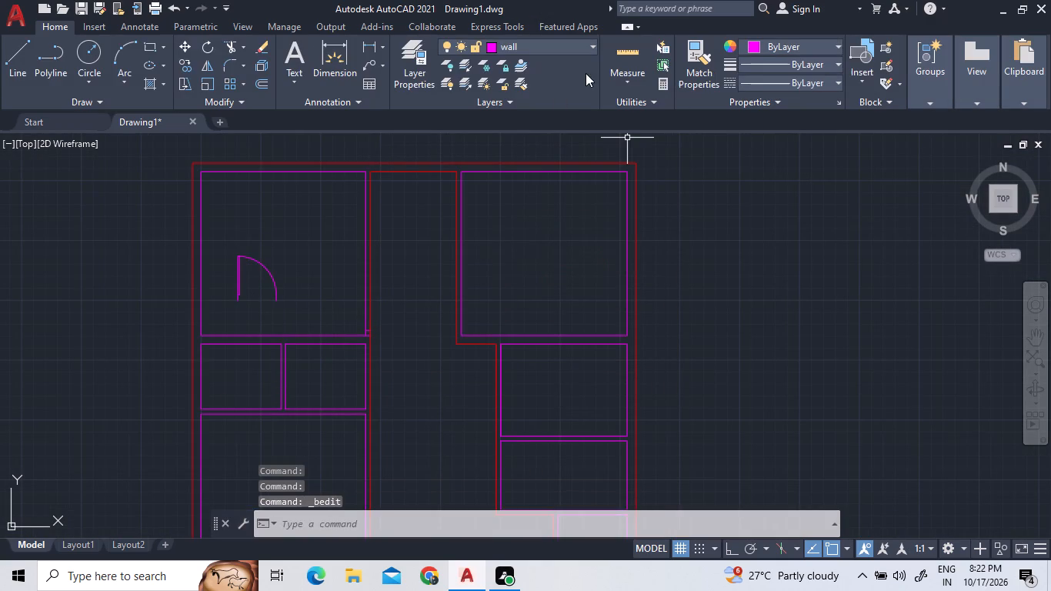
Make door the current layer.
left_click(595, 47)
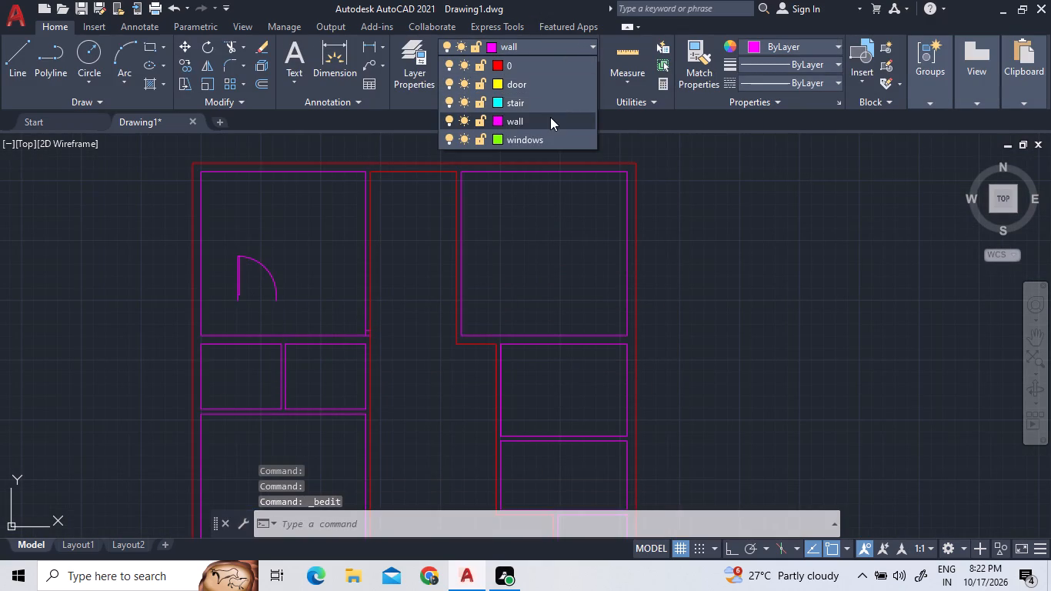
left_click(542, 84)
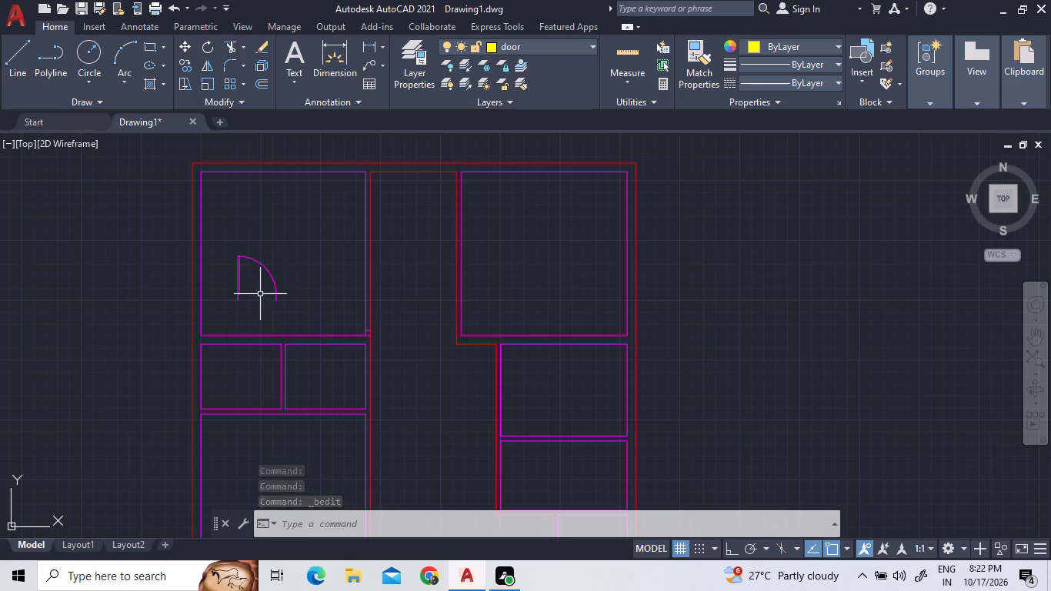
Move the door block in the northwest room onto the door layer.
left_click(273, 272)
left_click(252, 269)
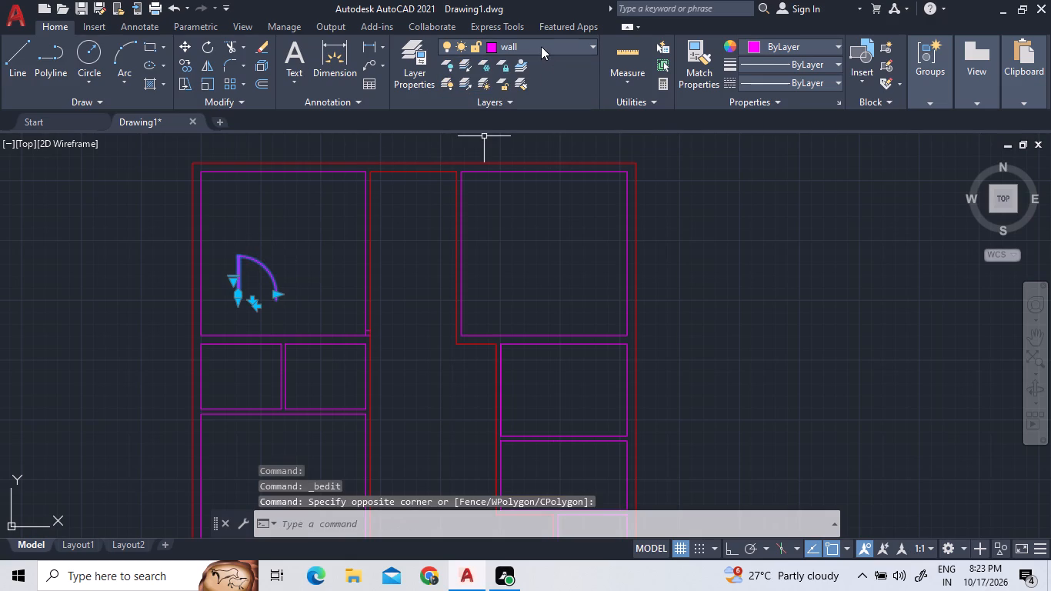
double_click(541, 46)
double_click(552, 45)
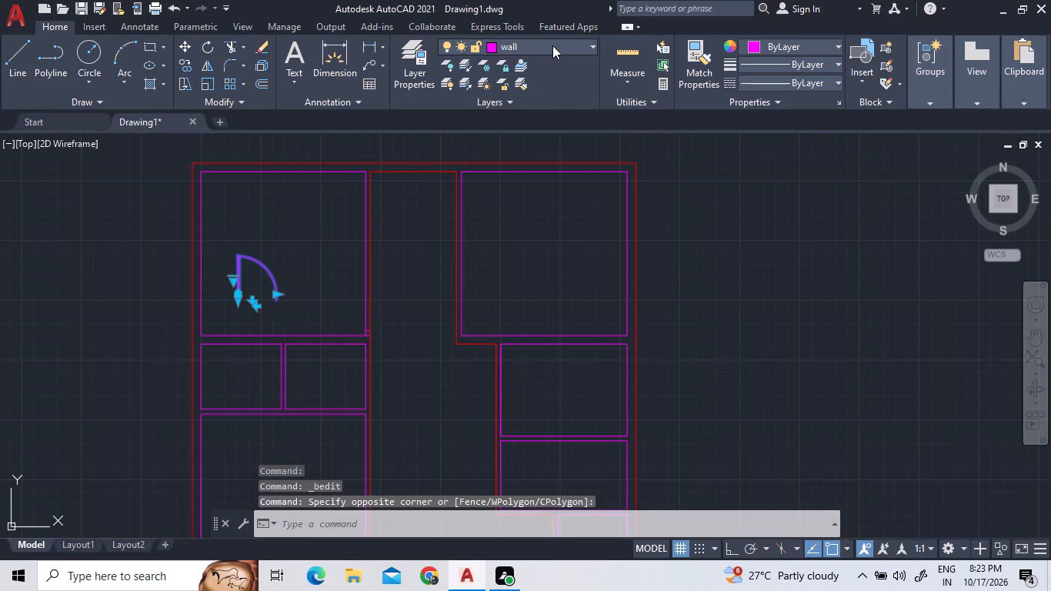
double_click(552, 45)
double_click(593, 48)
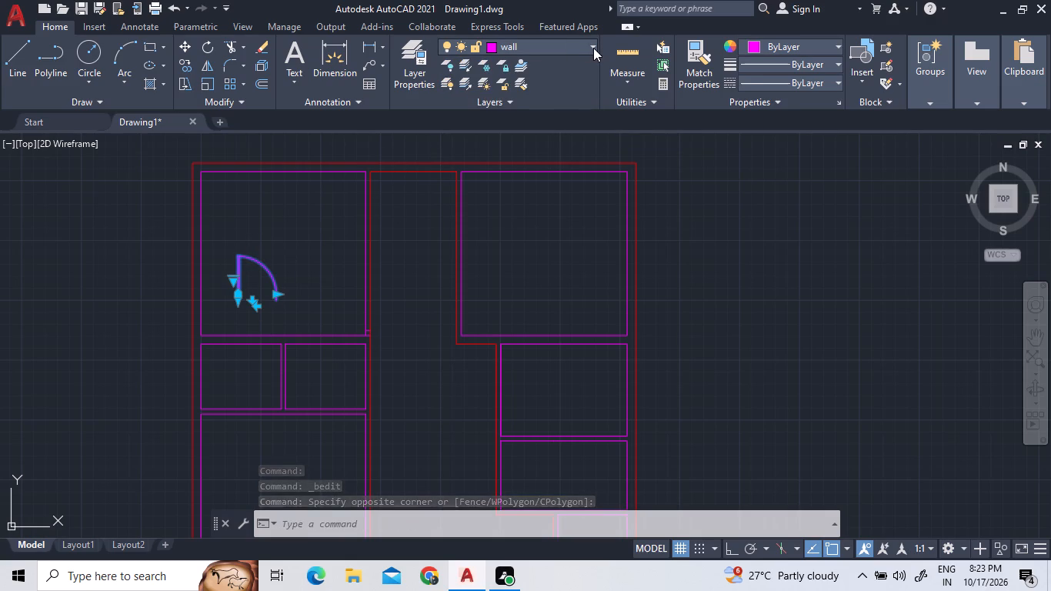
double_click(592, 45)
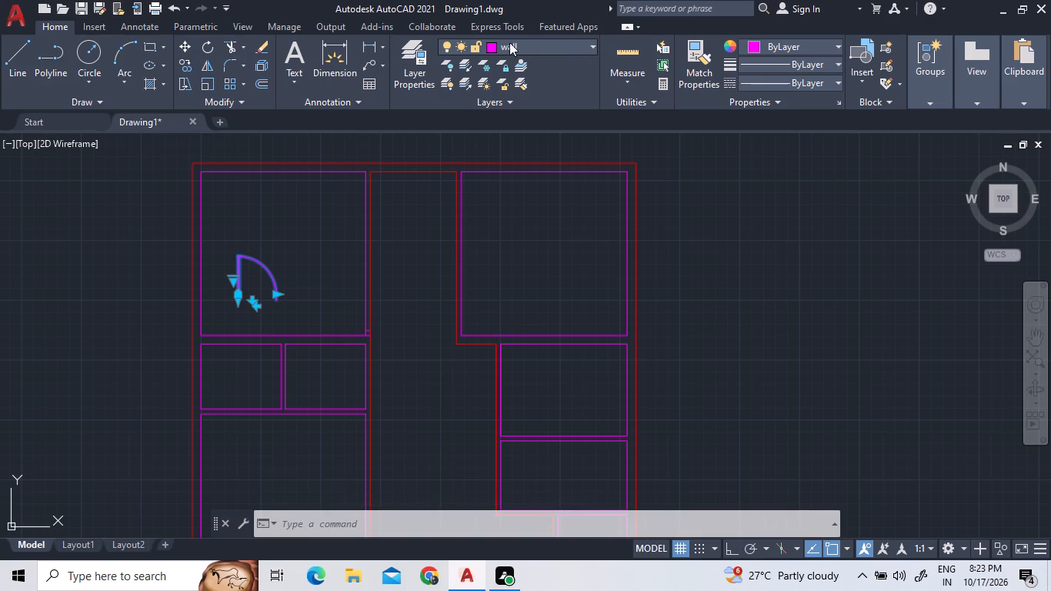
right_click(576, 45)
left_click(571, 49)
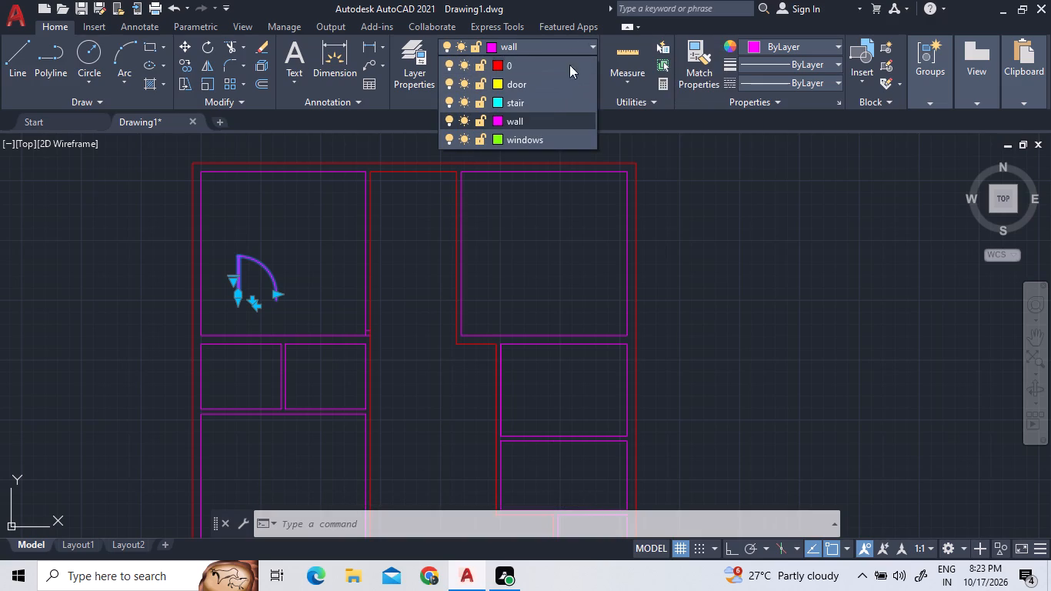
double_click(539, 86)
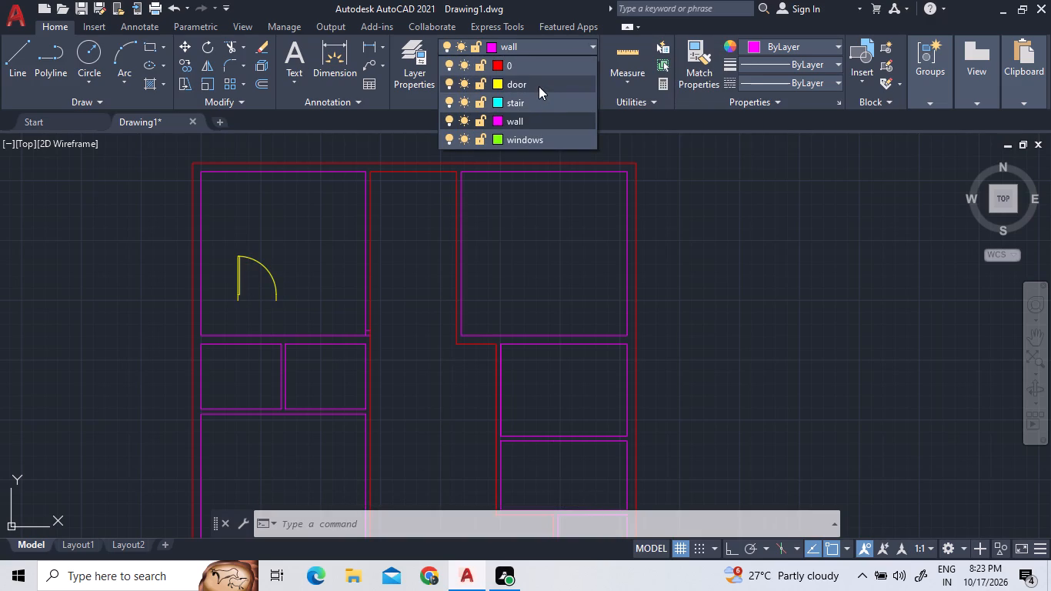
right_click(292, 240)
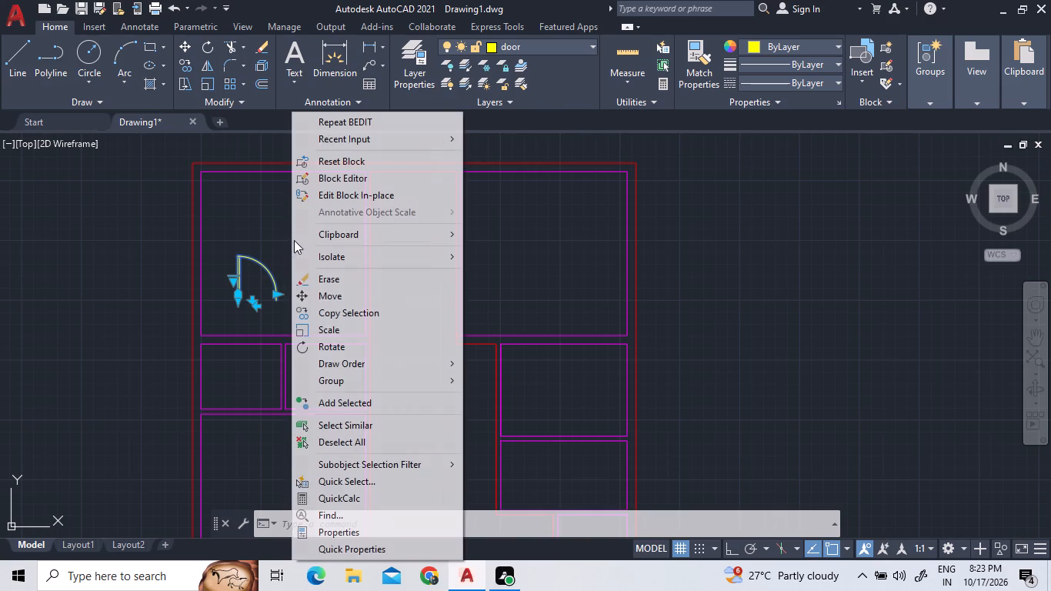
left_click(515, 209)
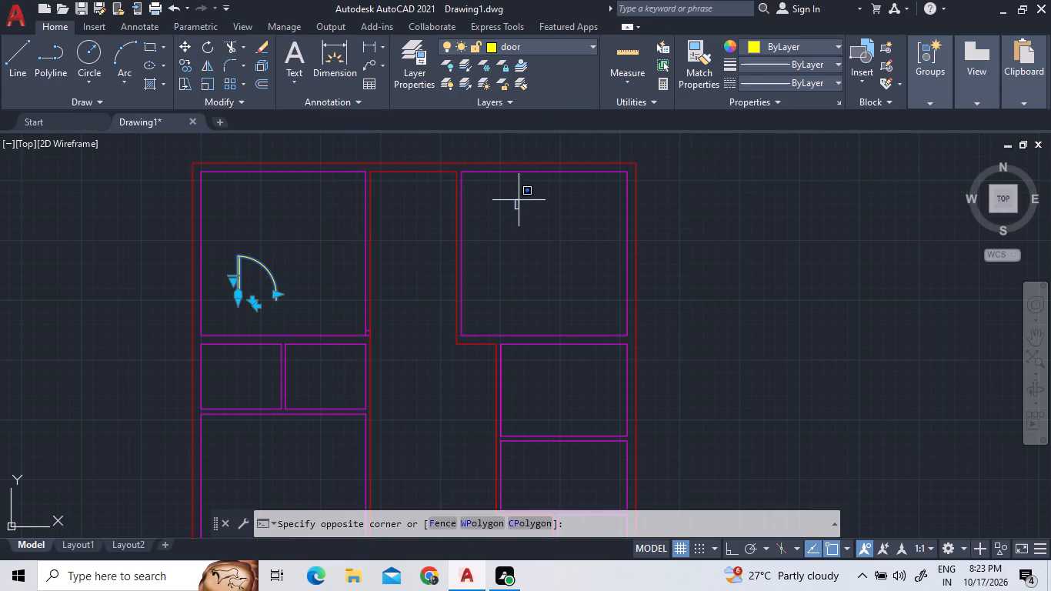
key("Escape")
Rotate the door block in the northwest room 90° counterclockwise about its arc-side jamb endpoint, with Ortho on.
right_click(329, 297)
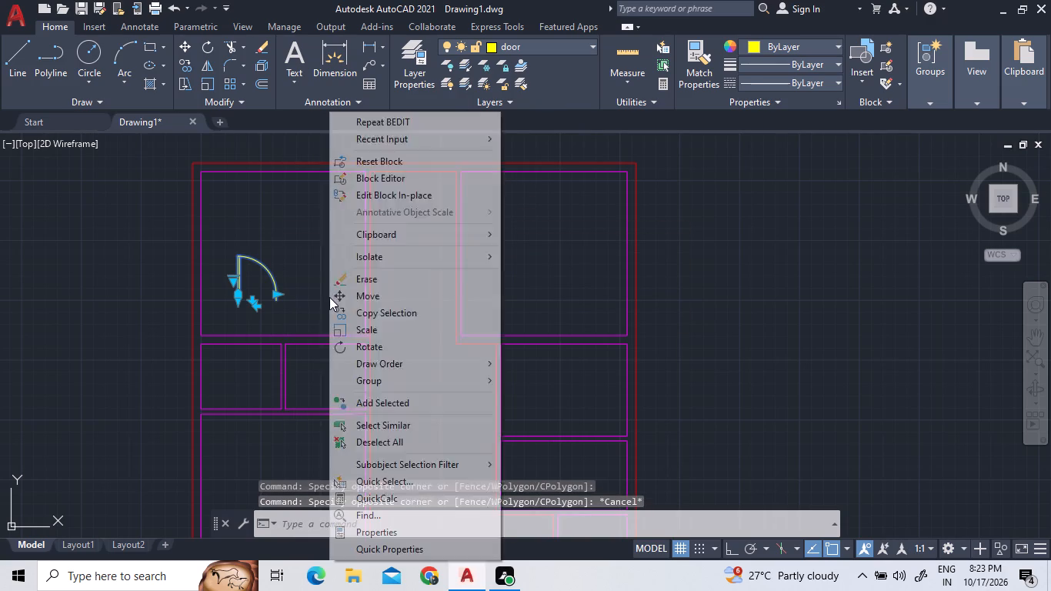
left_click(355, 349)
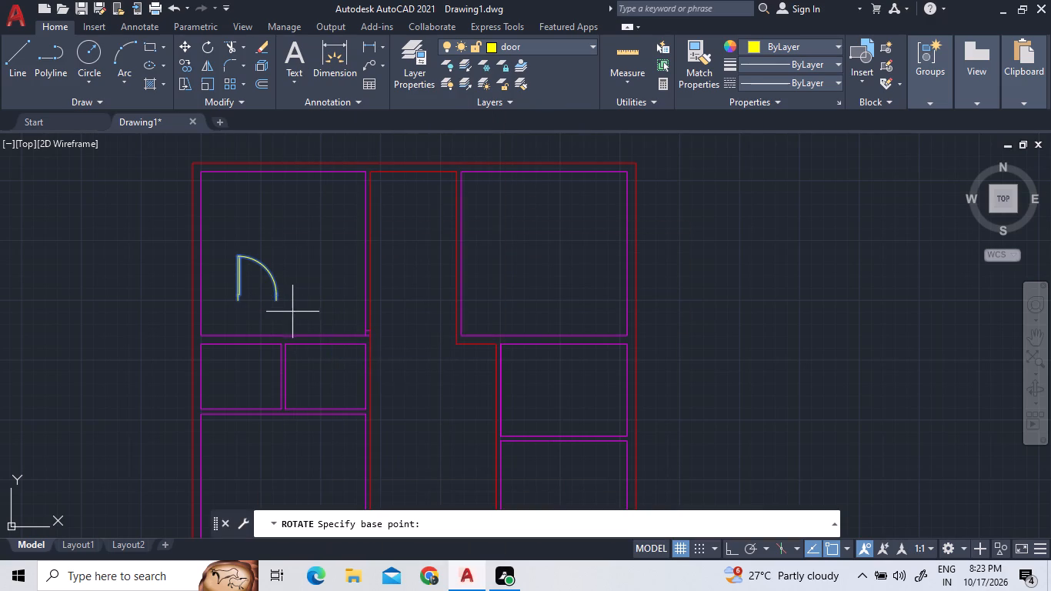
double_click(281, 301)
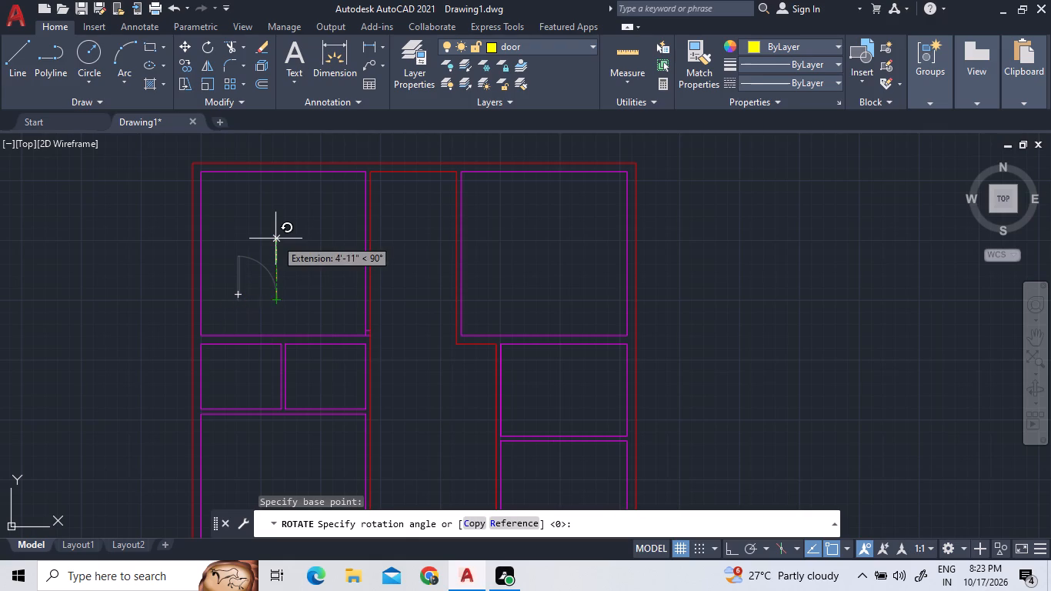
key("F8")
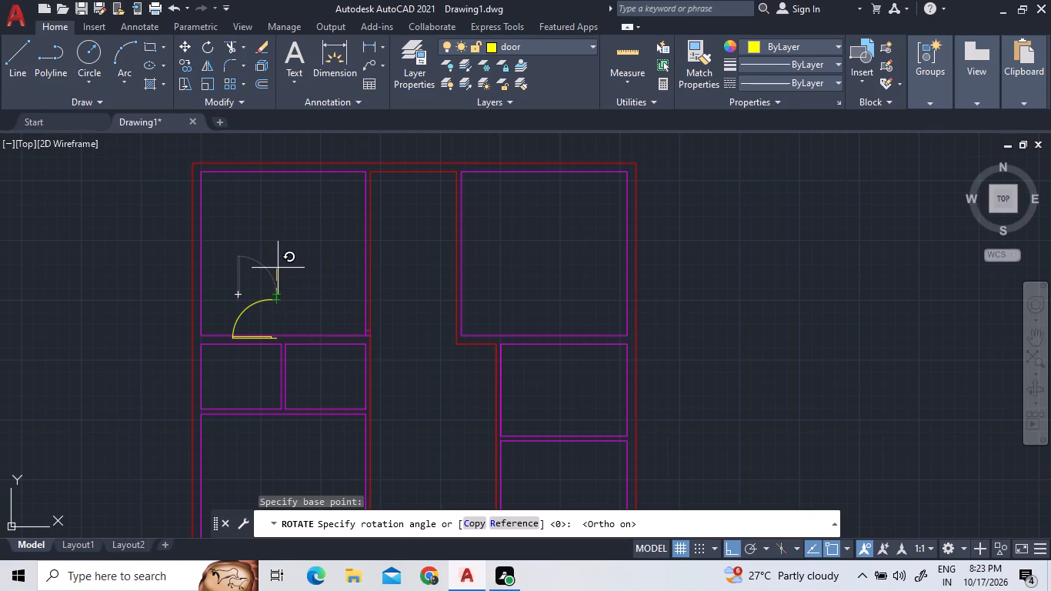
left_click(278, 259)
Move the door block from its hinge-side jamb endpoint to the inner end of the short jamb line in the northwest room's east wall.
left_click(262, 316)
left_click(249, 295)
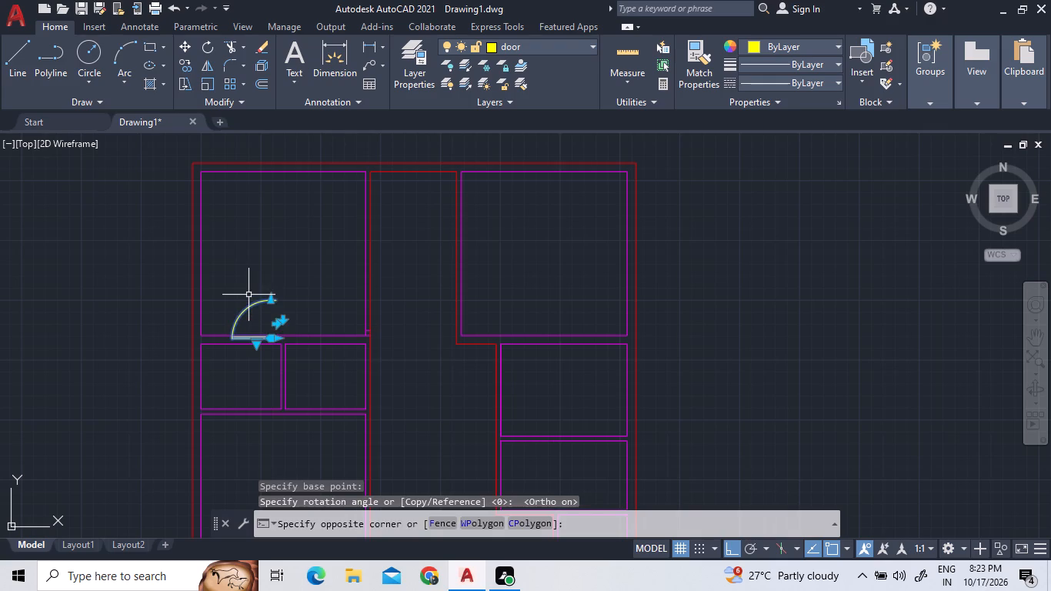
right_click(248, 295)
left_click(310, 296)
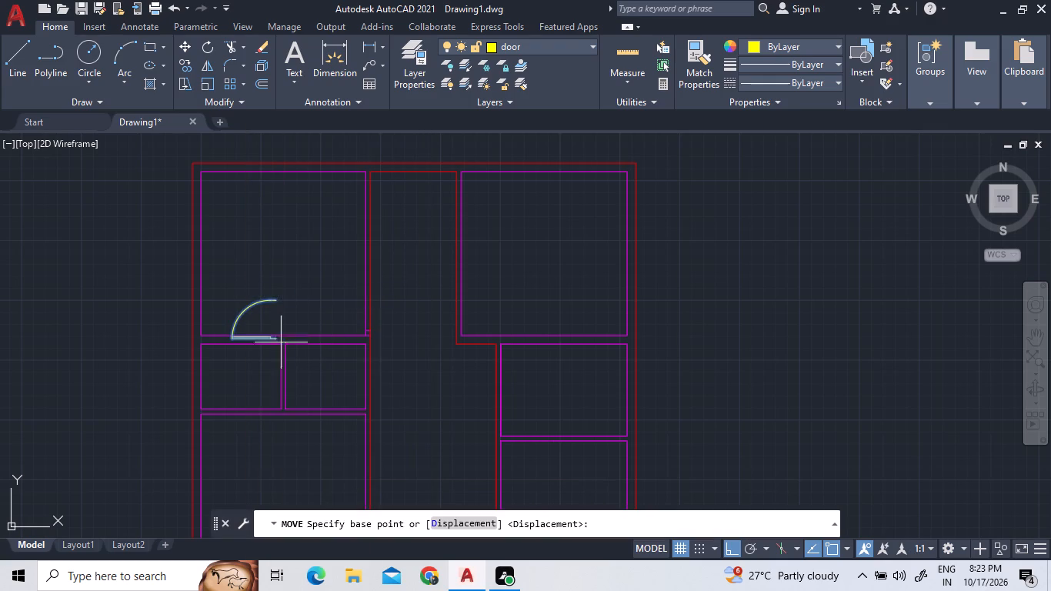
scroll(269, 343, "up", 4)
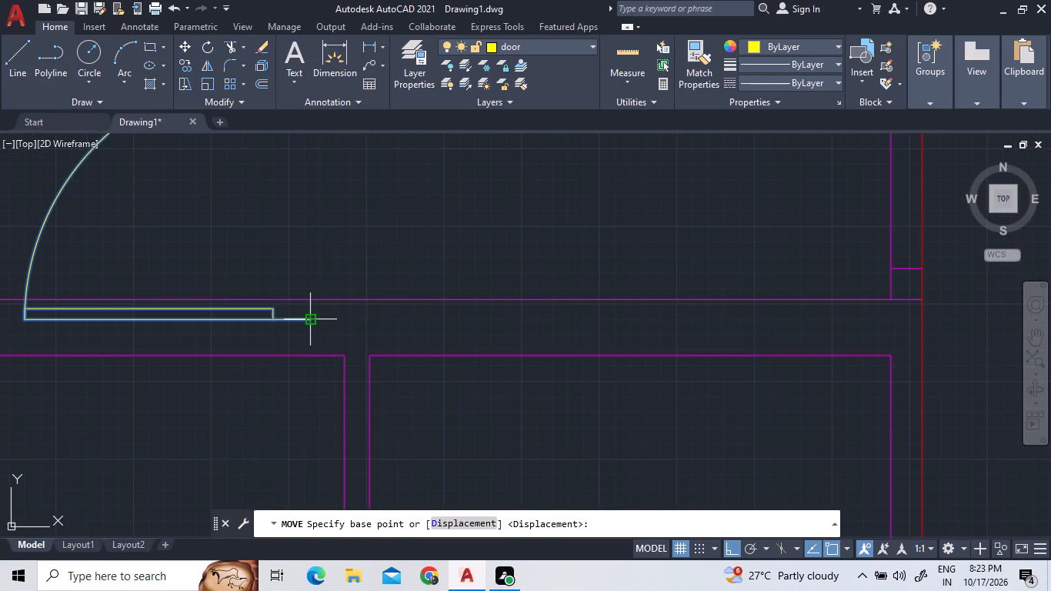
left_click(309, 316)
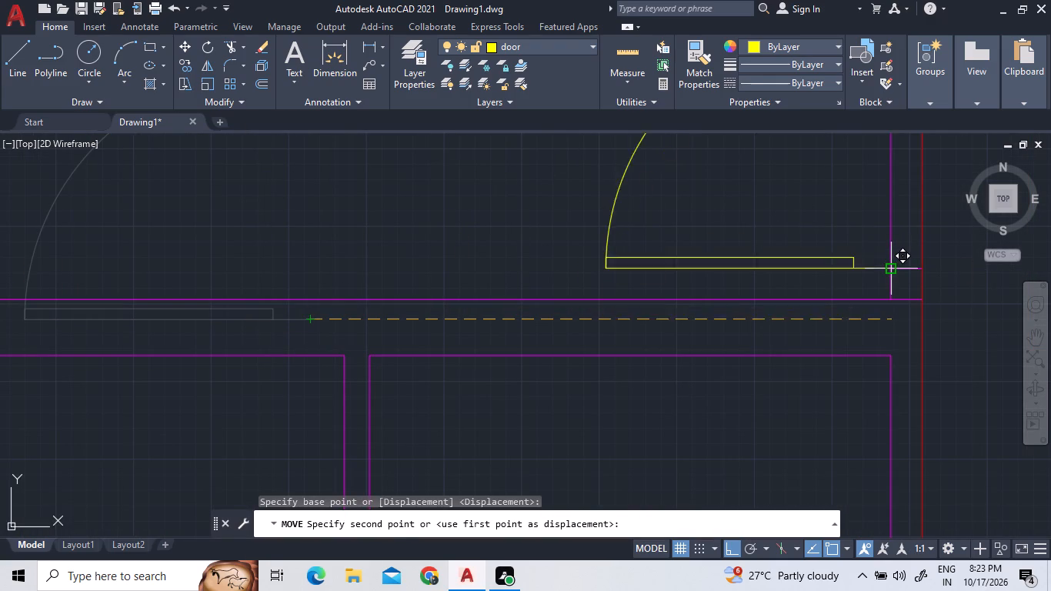
left_click(893, 272)
On the door layer, draw a line across the east wall's thickness from the door's arc-side jamb to the outer wall line.
scroll(822, 322, "down", 3)
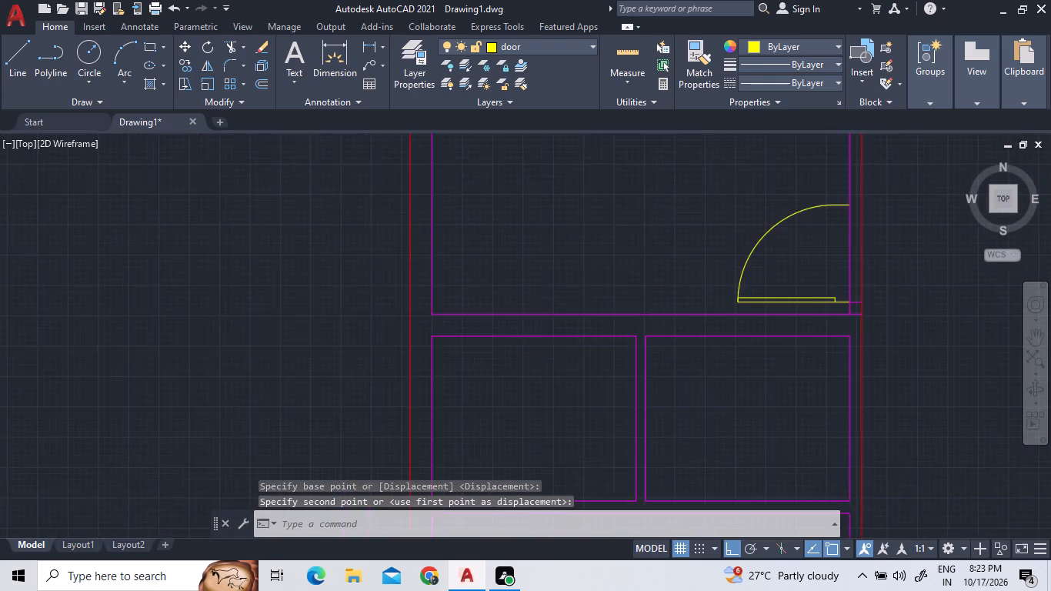
scroll(883, 235, "up", 2)
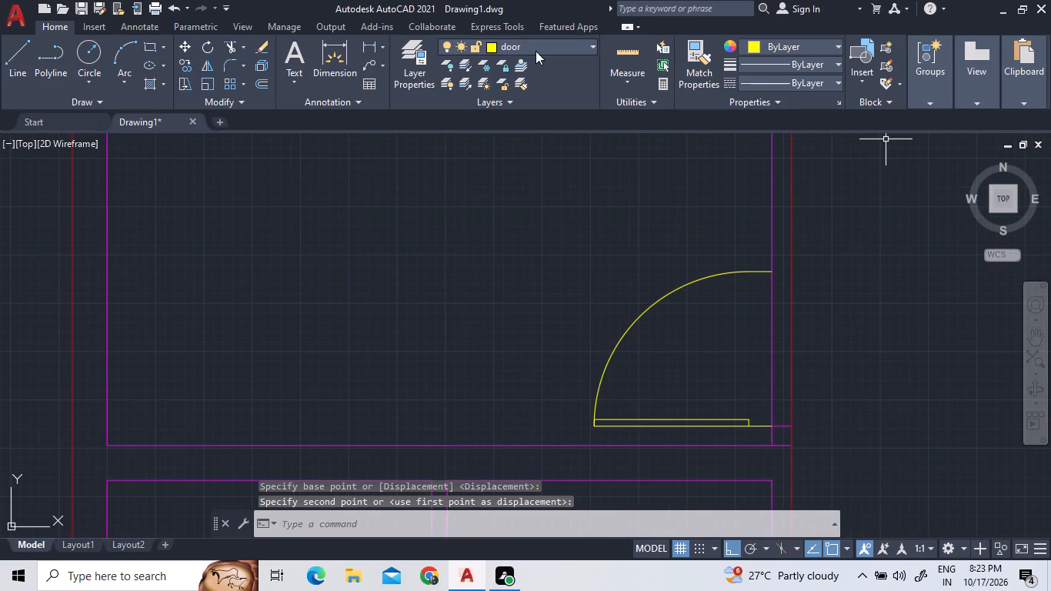
left_click(505, 51)
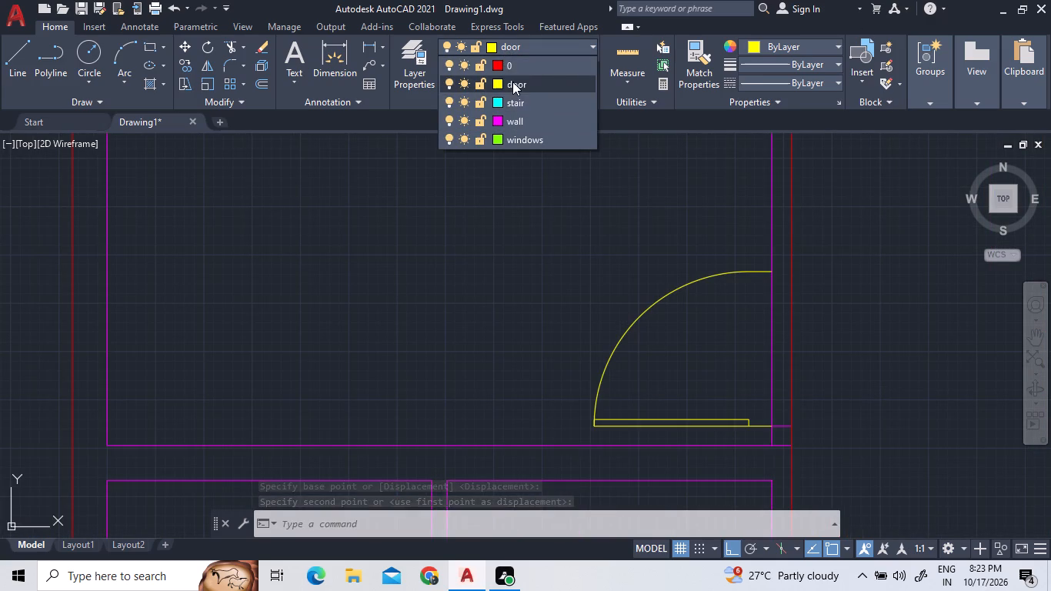
left_click(512, 82)
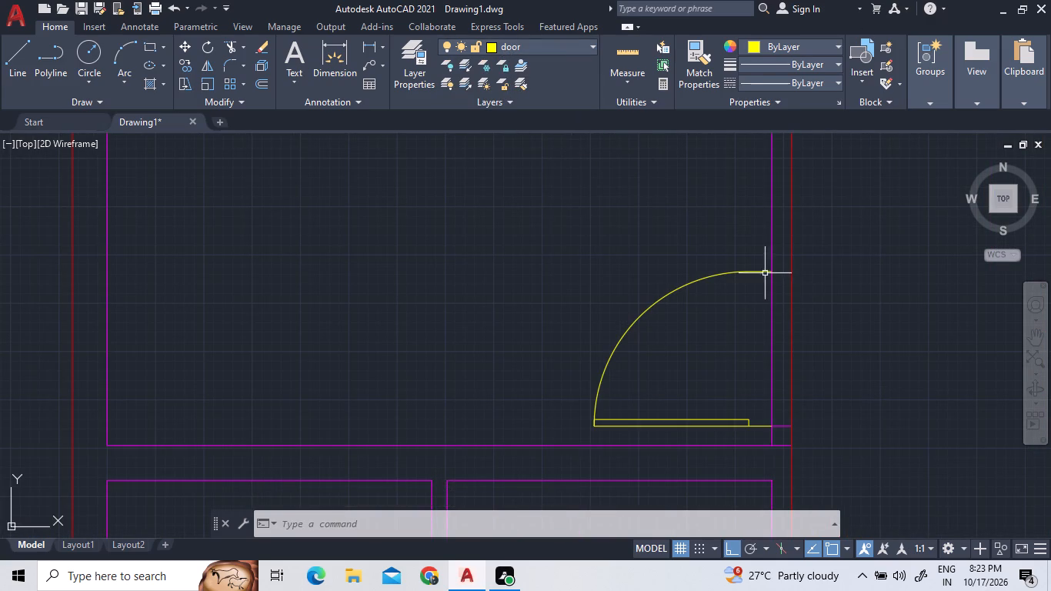
double_click(15, 65)
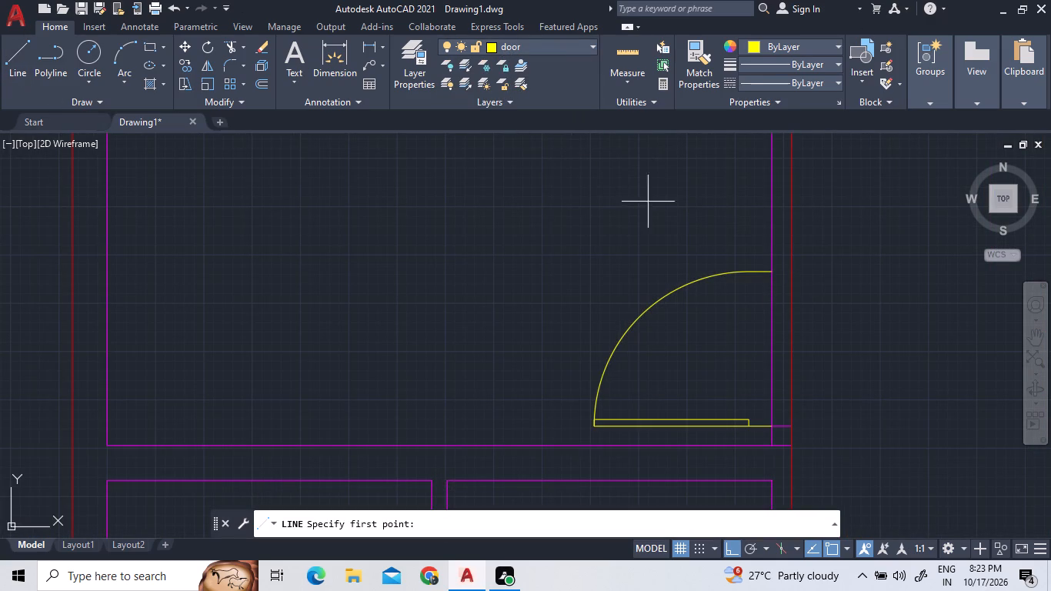
left_click(774, 269)
left_click(792, 270)
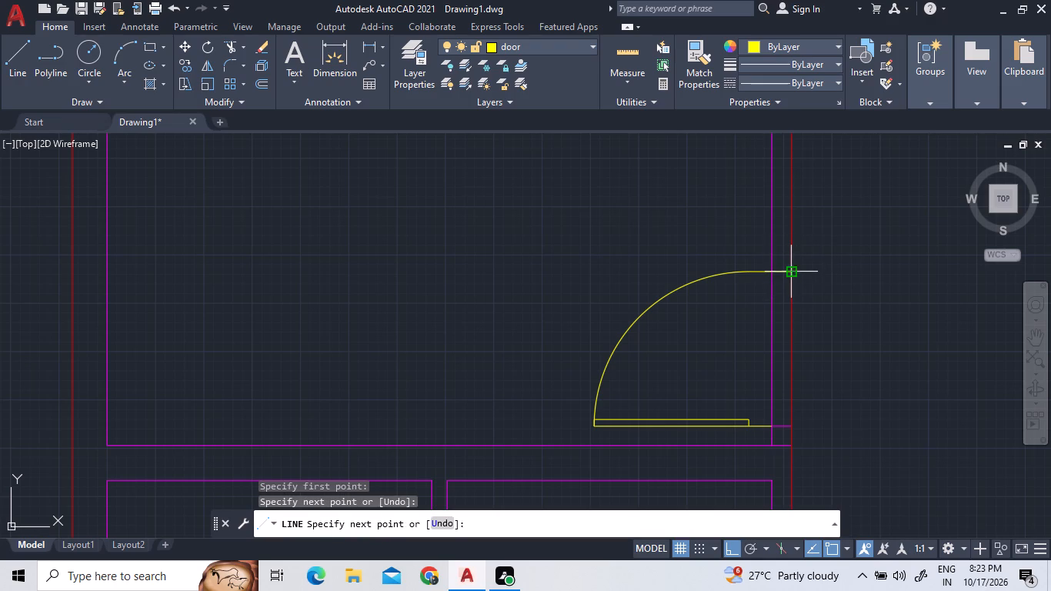
key("Escape")
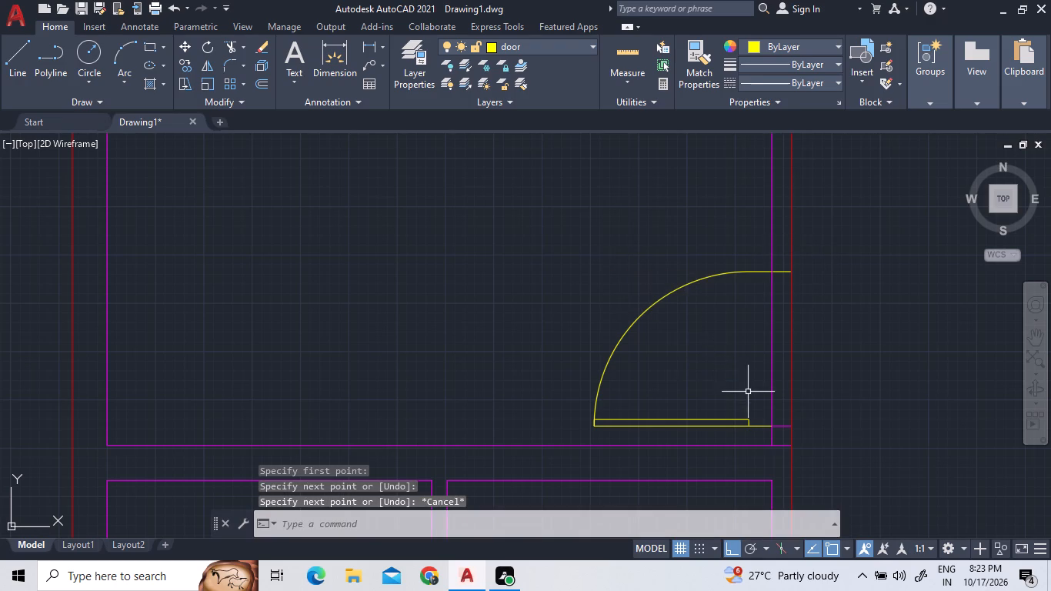
Move the short hinge-side jamb line across the east wall onto the door layer.
left_click(781, 426)
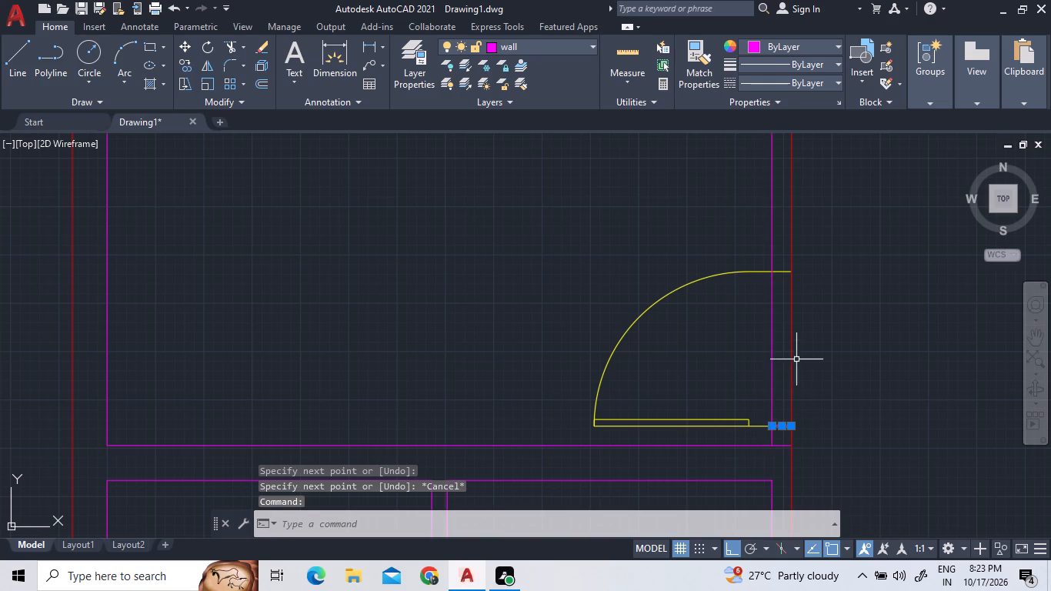
left_click(544, 45)
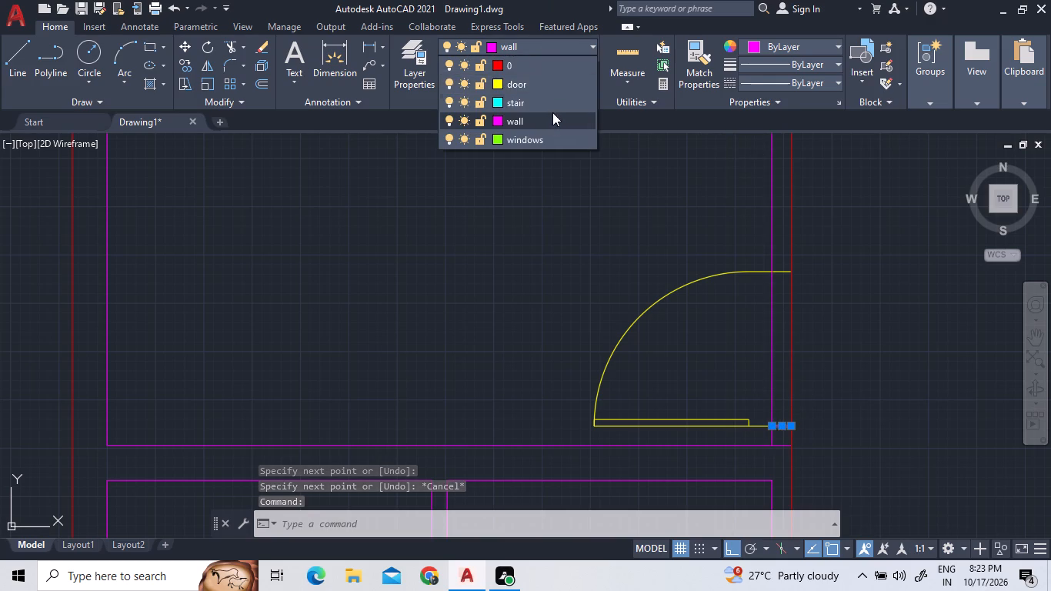
triple_click(552, 90)
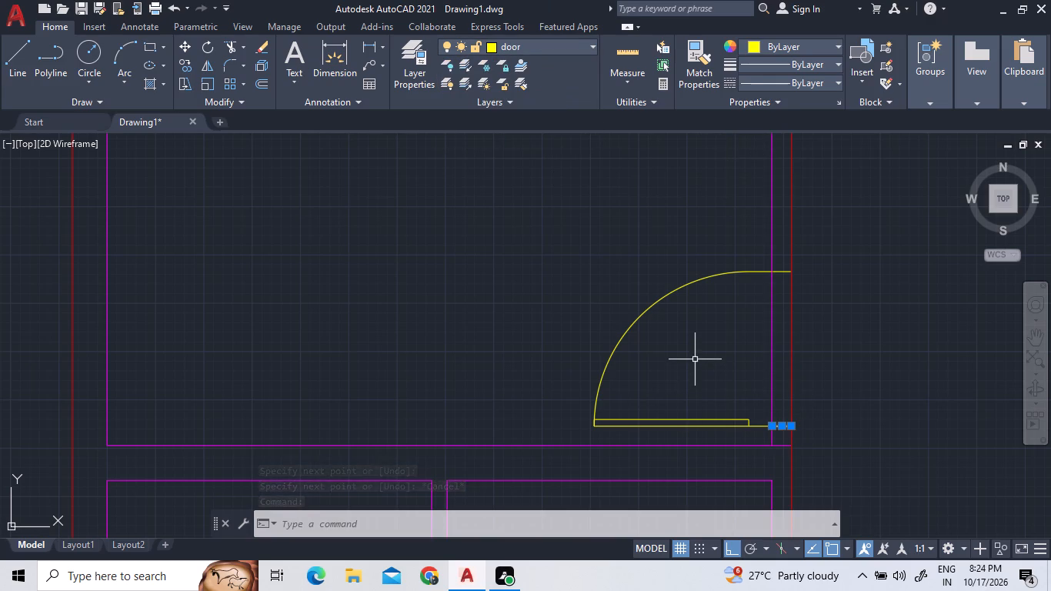
left_click(695, 359)
right_click(694, 359)
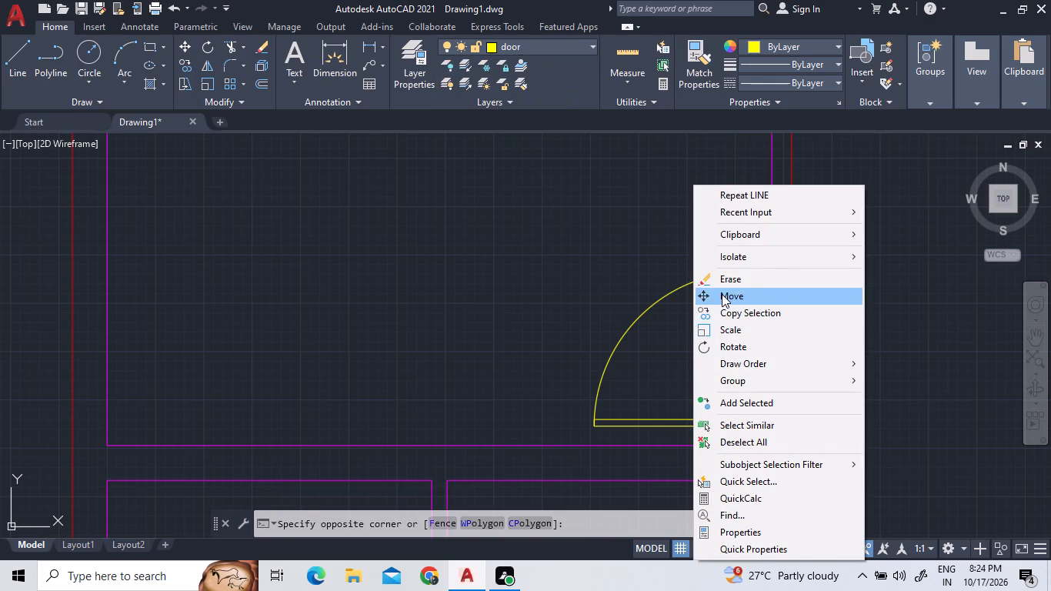
left_click(668, 373)
key("Escape")
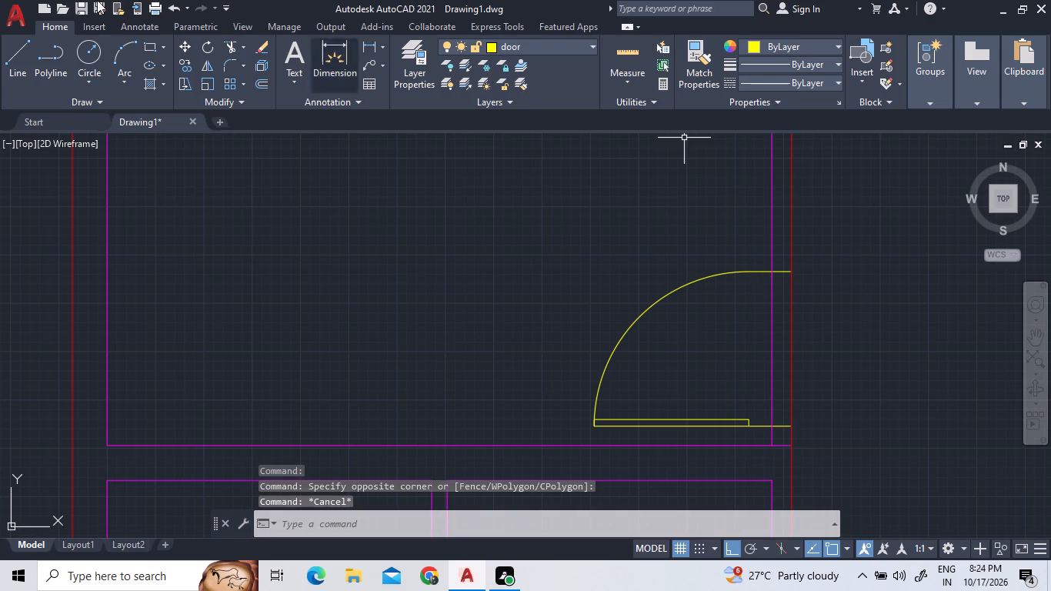
Trim both wall lines between the two door jambs, and the short line crossing the wall at the northwest room's southeast corner.
left_click(235, 40)
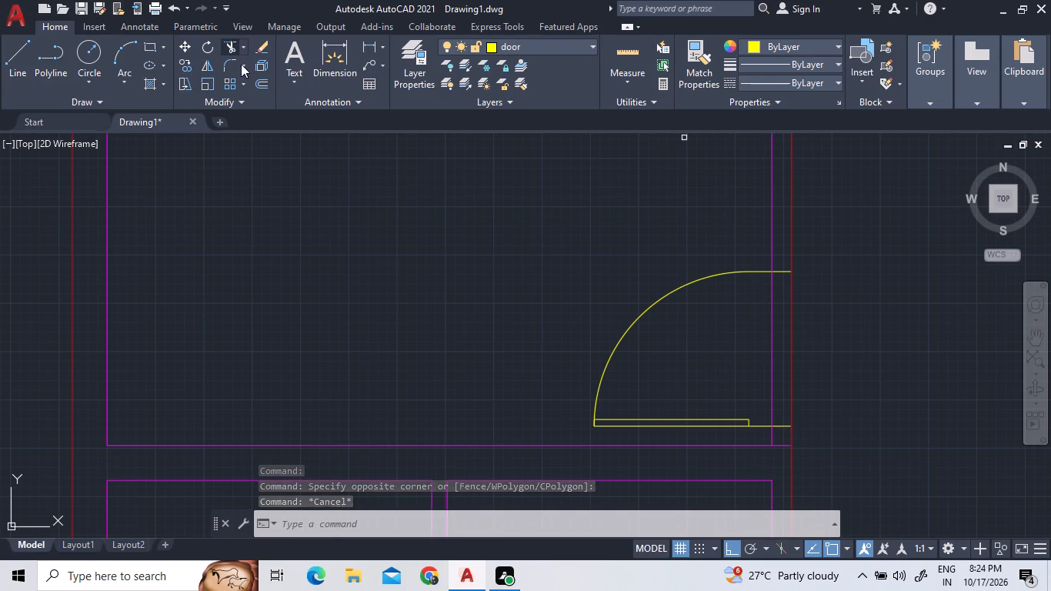
left_click(822, 379)
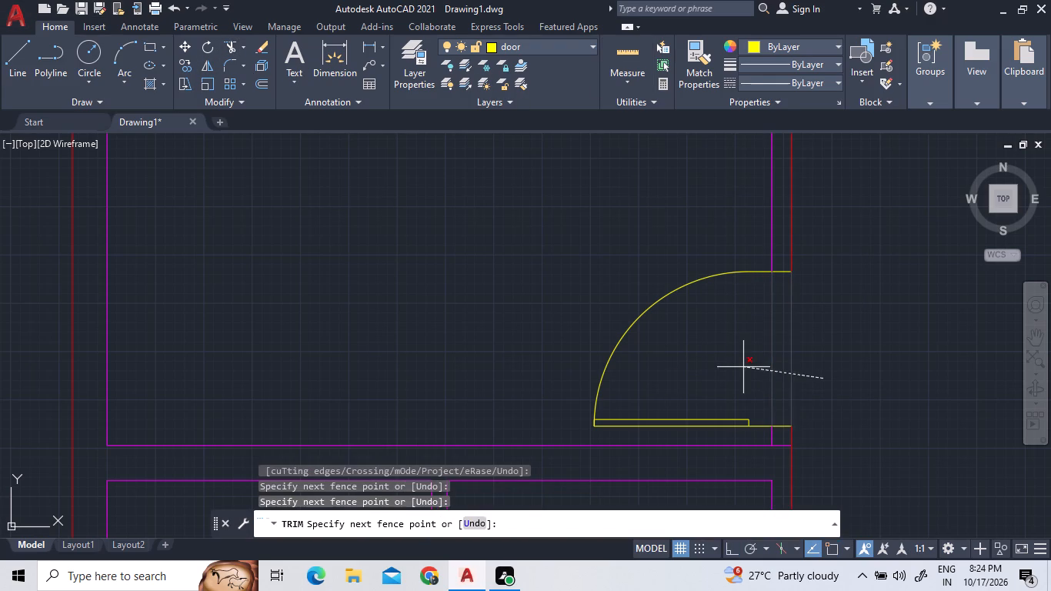
left_click(742, 369)
double_click(782, 447)
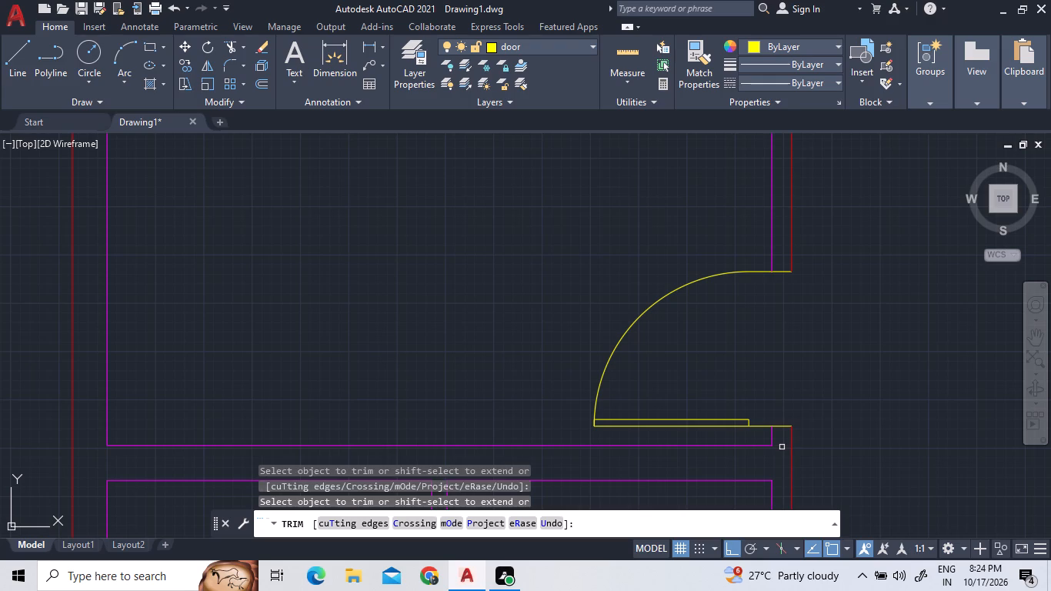
right_click(523, 343)
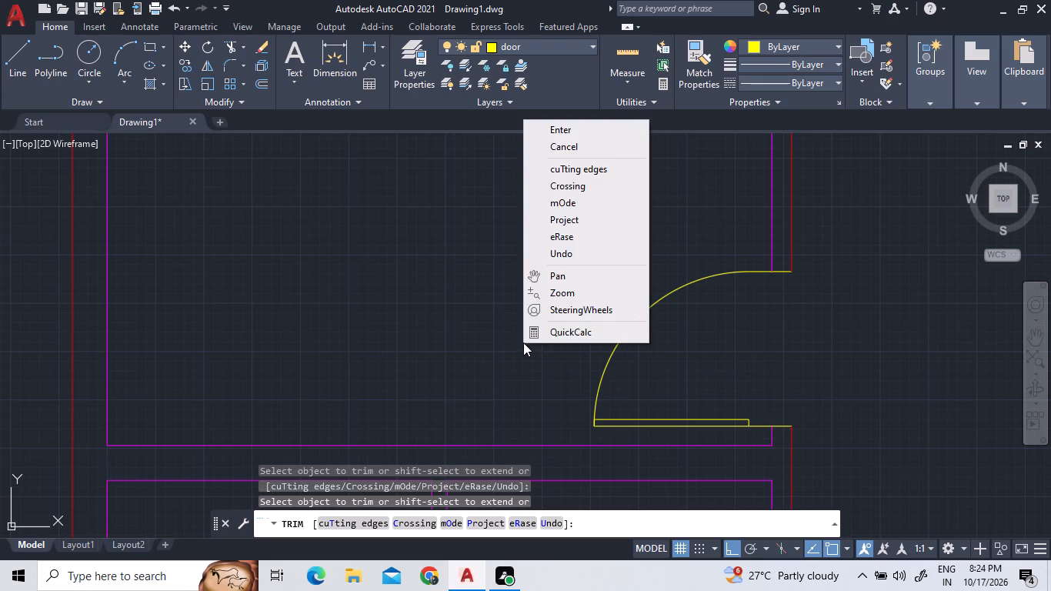
left_click(587, 124)
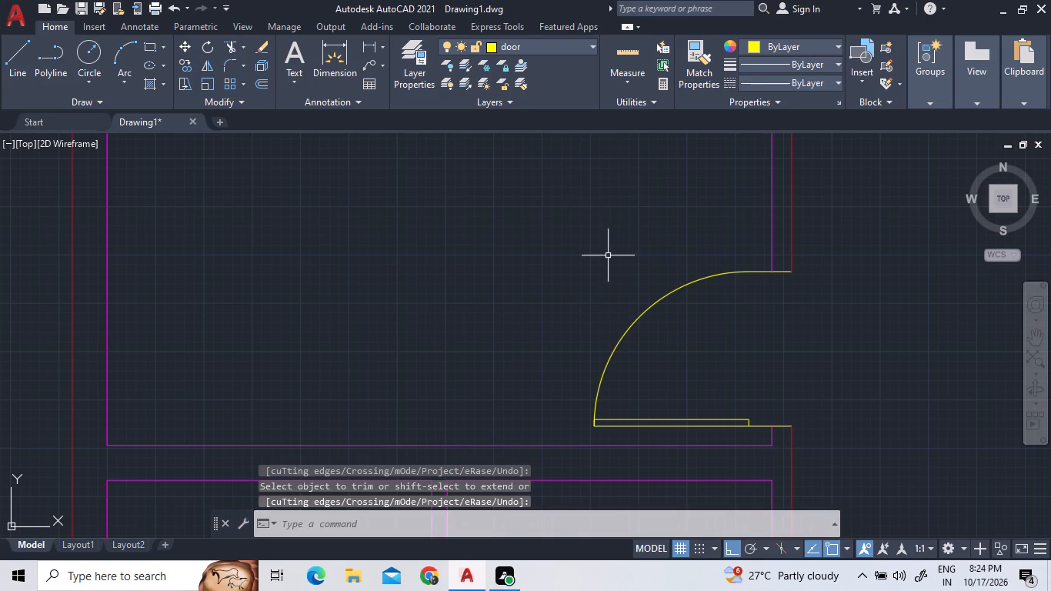
Draw a line from the northeast room's inner southwest corner perpendicular to the corridor-side wall line.
scroll(624, 315, "down", 4)
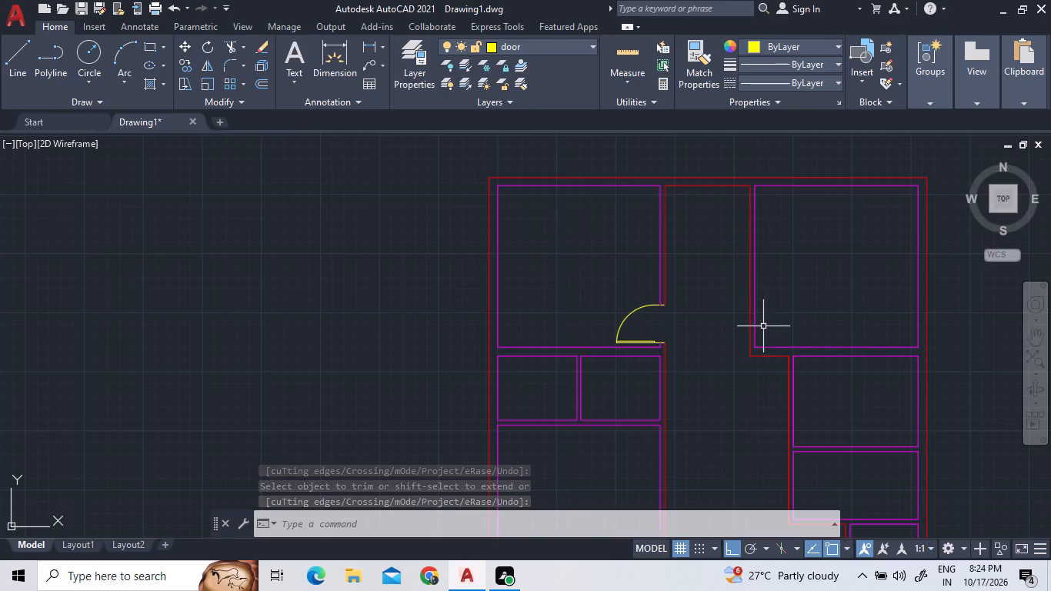
scroll(782, 335, "up", 4)
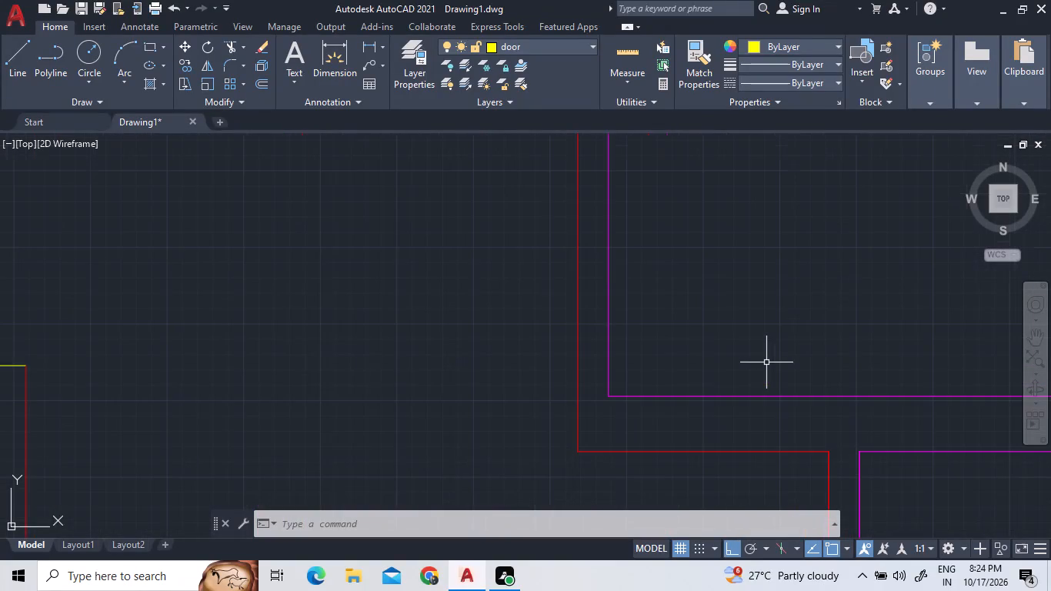
scroll(762, 359, "down", 3)
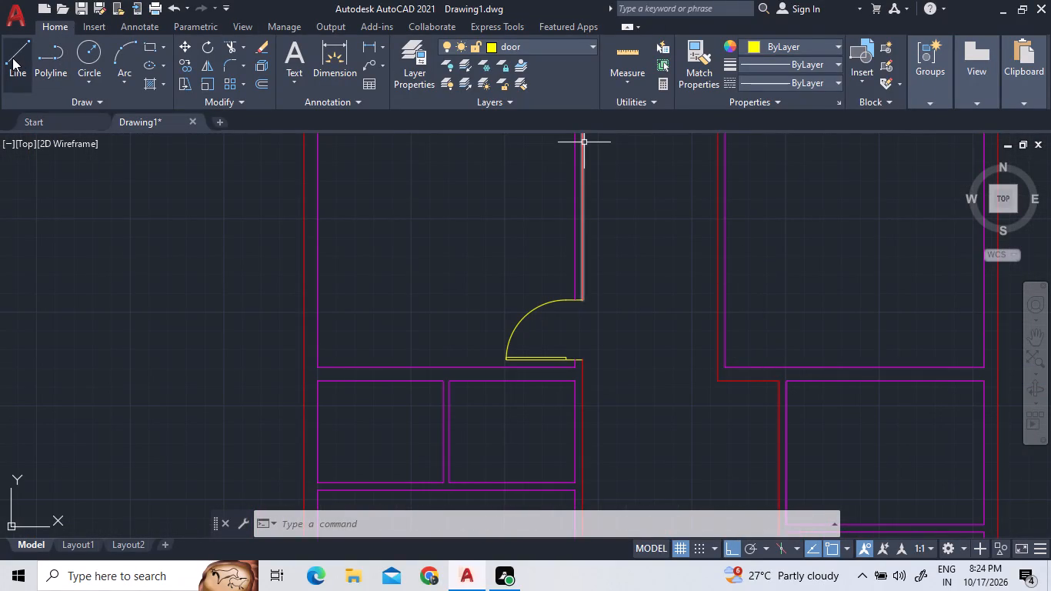
left_click(12, 57)
scroll(722, 366, "up", 3)
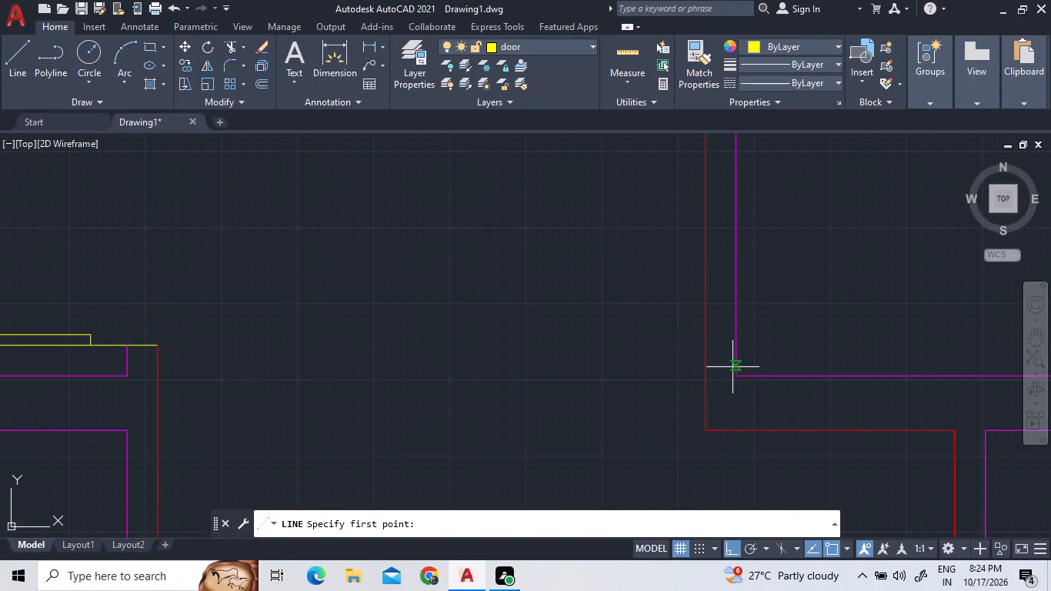
left_click(732, 375)
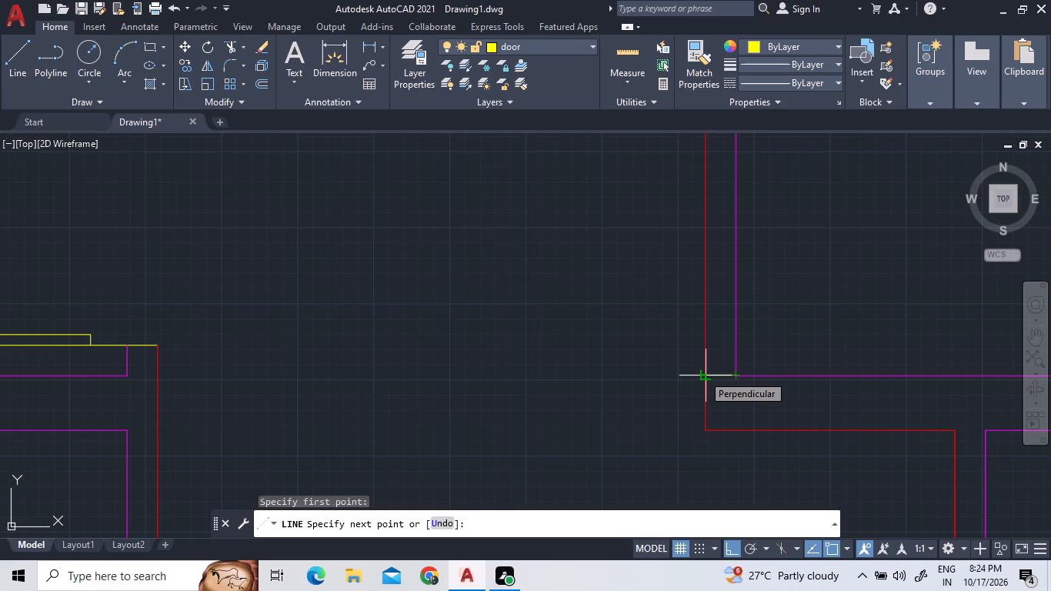
scroll(702, 374, "up", 4)
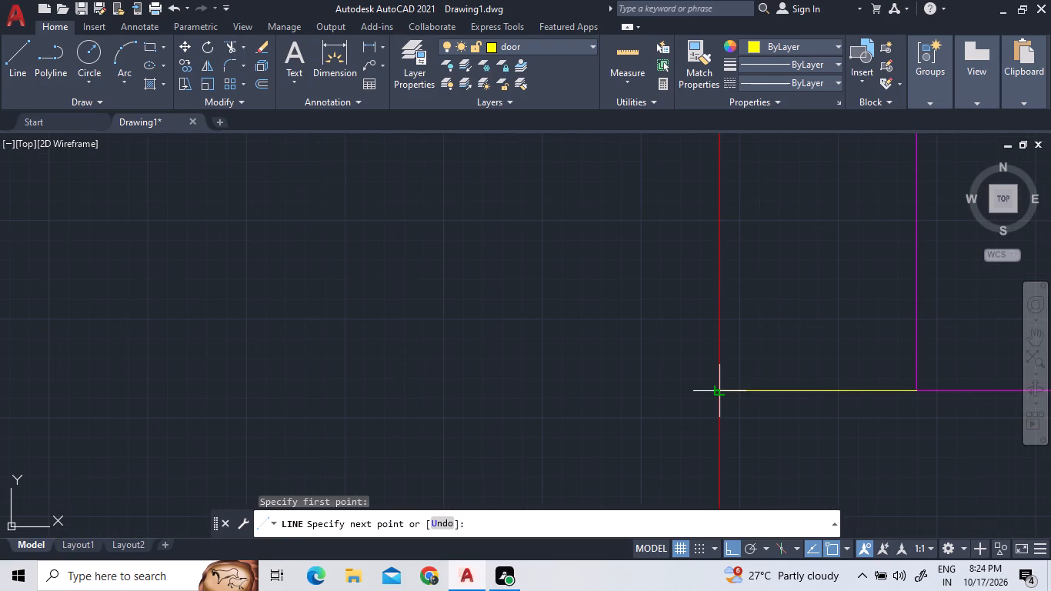
left_click(720, 392)
right_click(719, 392)
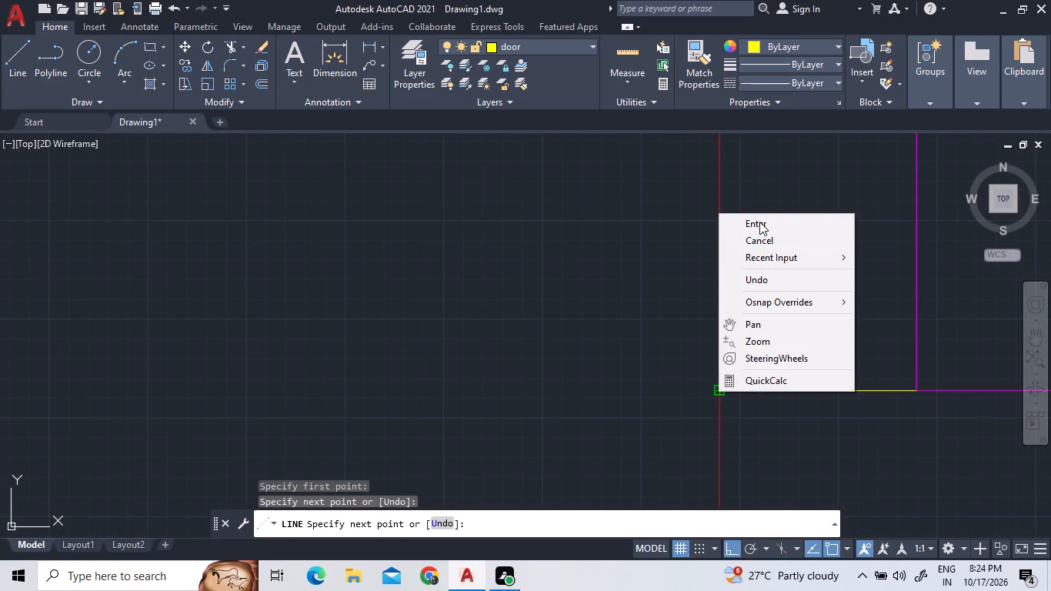
left_click(759, 222)
Offset the short line at the northeast room's inner southwest corner 5" north to mark the door's hinge-side jamb.
scroll(678, 343, "down", 3)
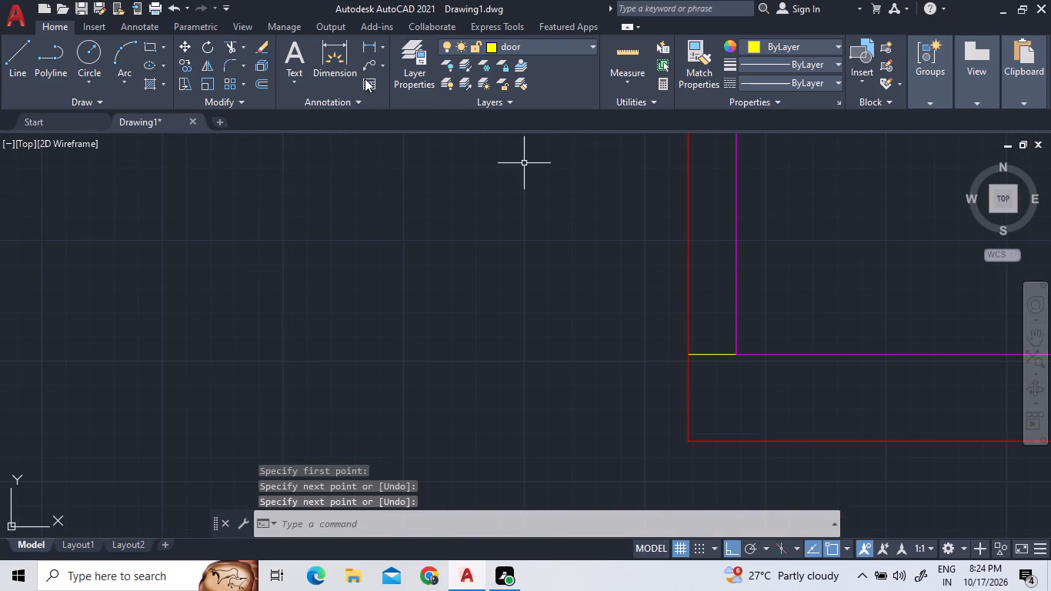
left_click(264, 78)
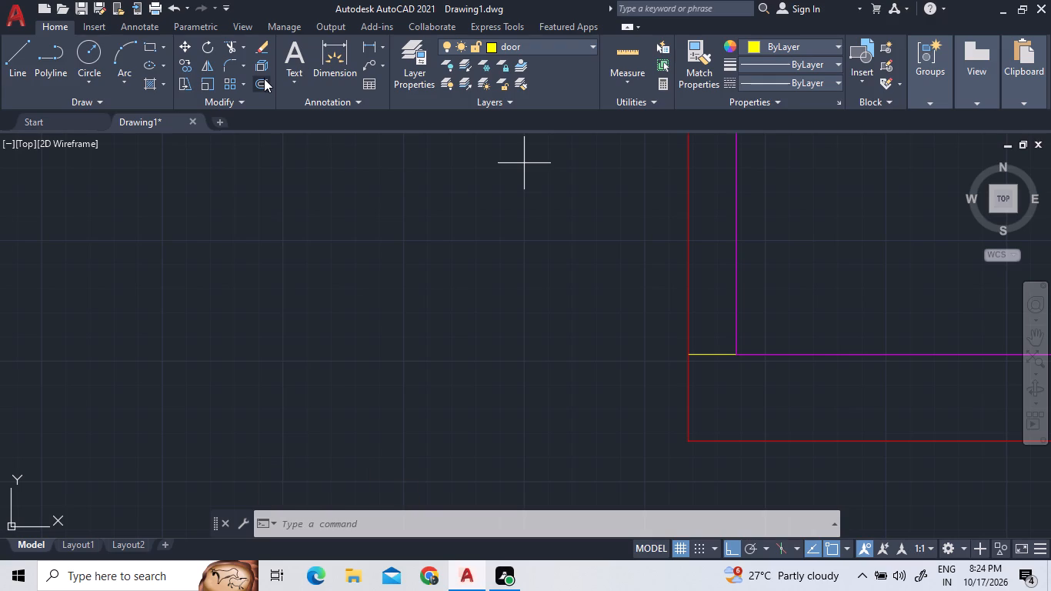
right_click(465, 182)
left_click(475, 191)
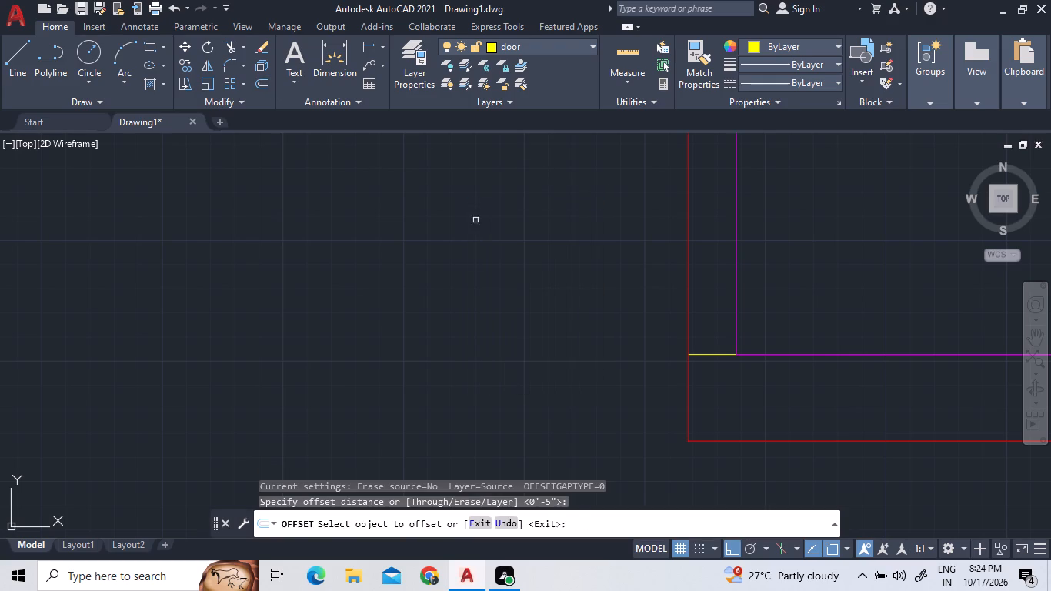
left_click(719, 354)
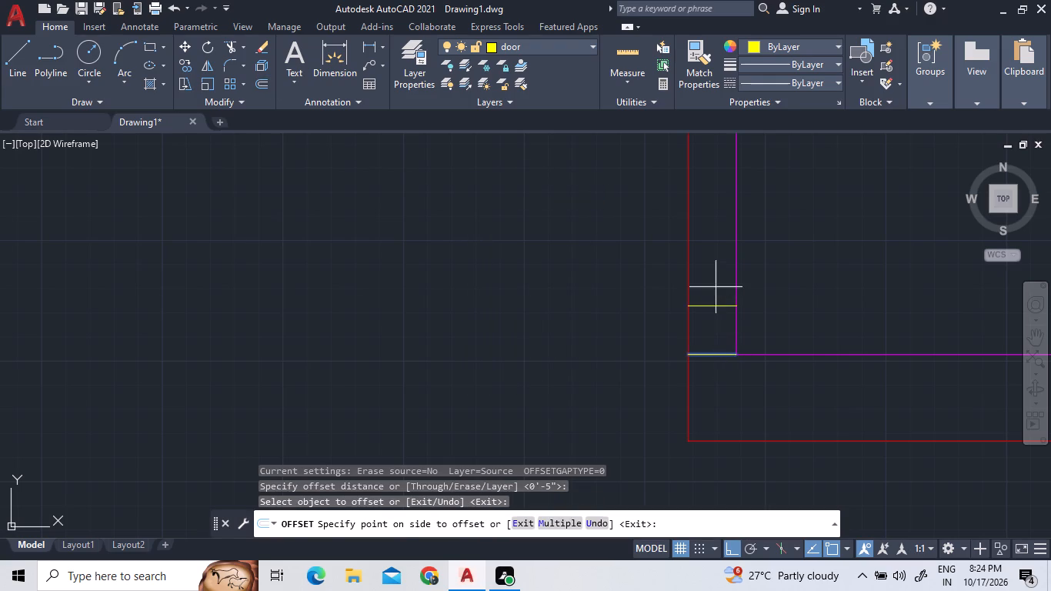
left_click(716, 287)
scroll(709, 322, "down", 4)
right_click(616, 288)
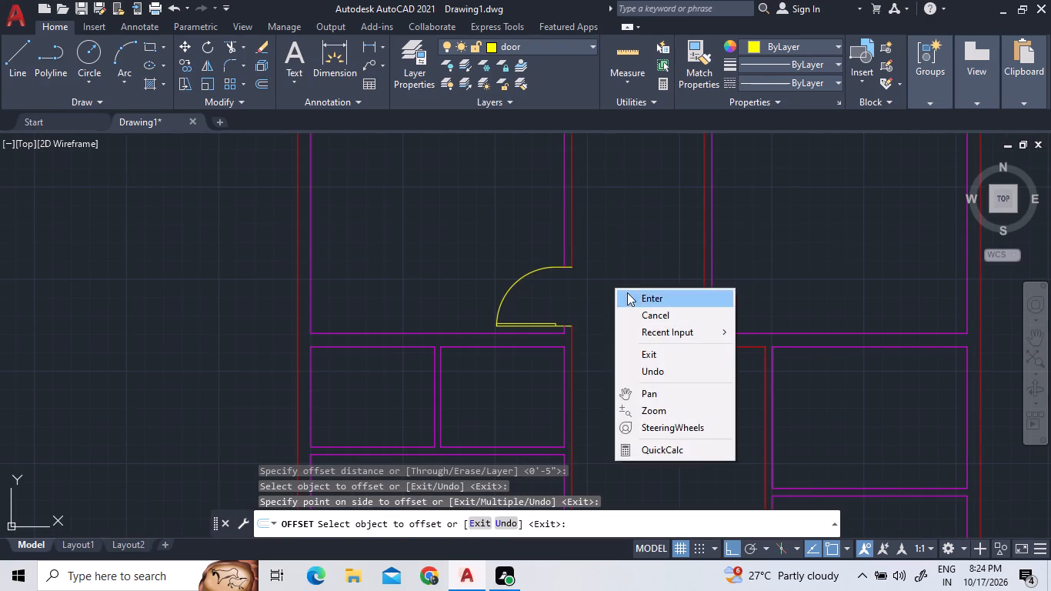
left_click(627, 293)
Copy the northwest room's door block eastward into the corridor, near the northeast room's wall.
left_click(544, 324)
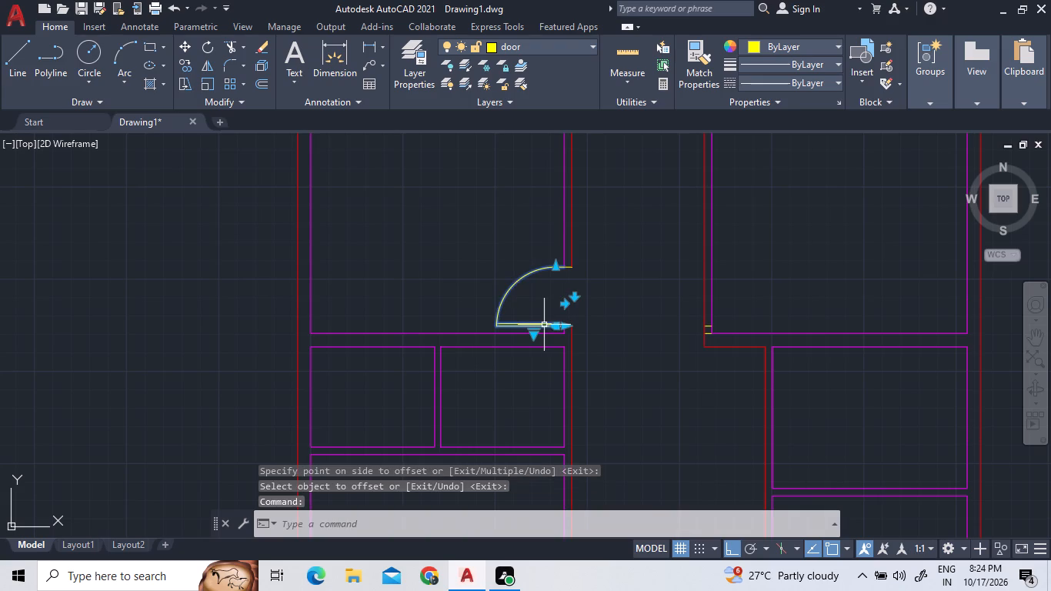
right_click(542, 323)
double_click(577, 320)
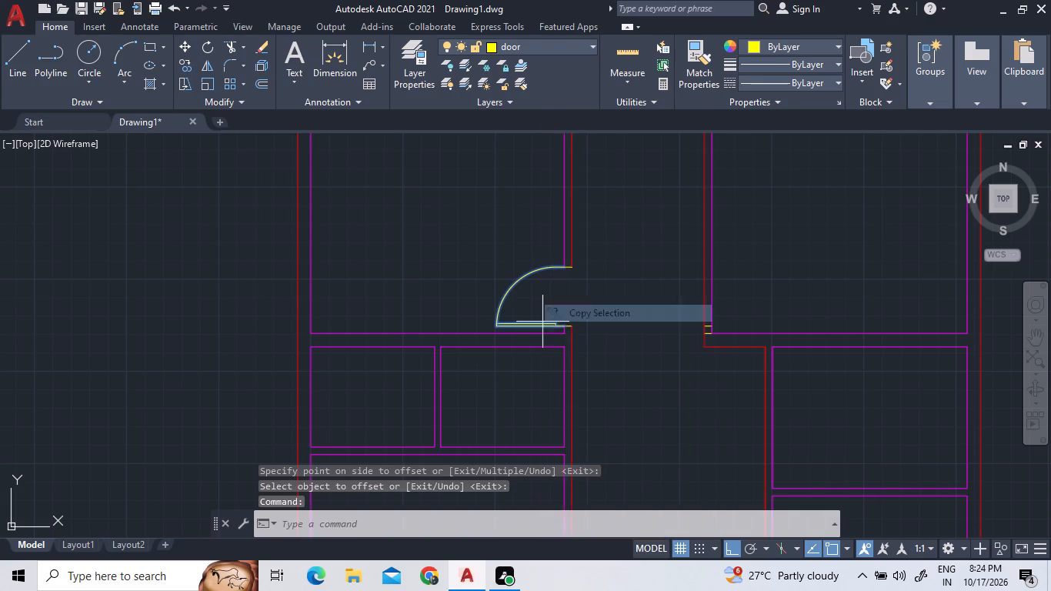
left_click(689, 327)
right_click(662, 379)
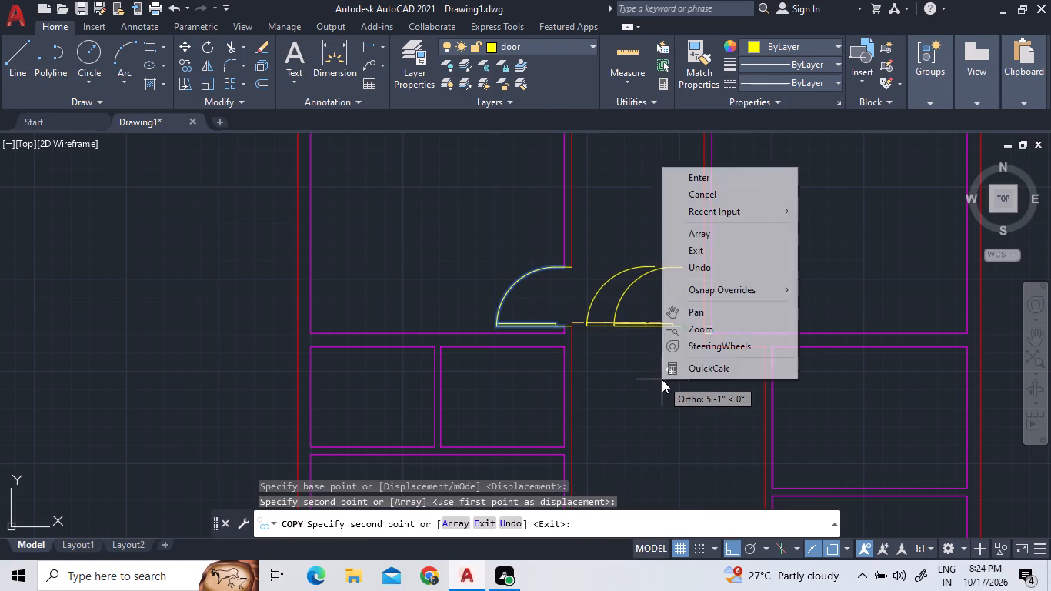
left_click(706, 176)
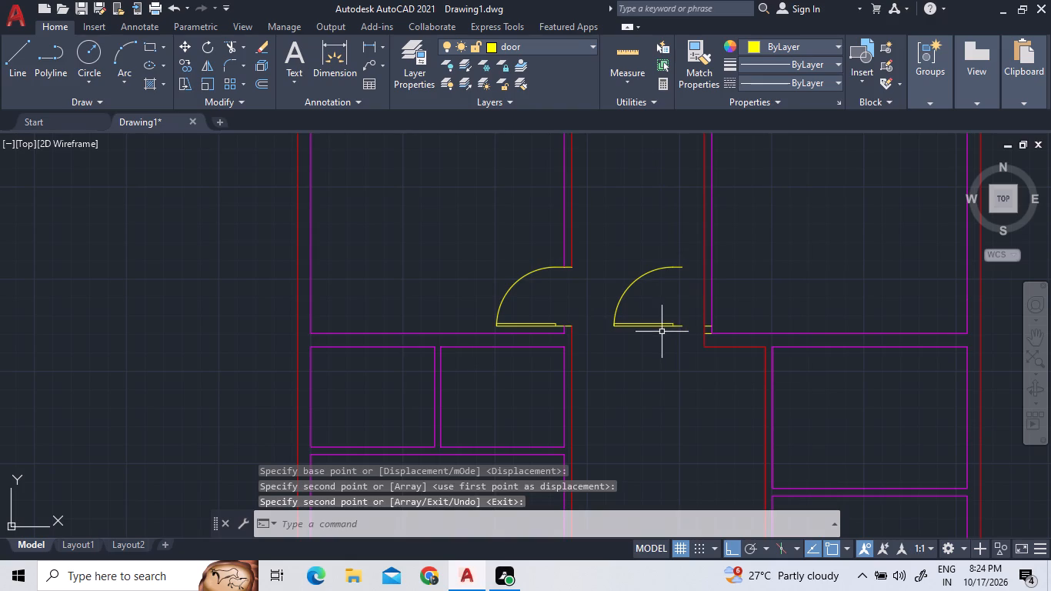
Flip the copied door to swing east and move its hinge end to where the offset jamb line meets the northeast room's inner wall line.
left_click(656, 323)
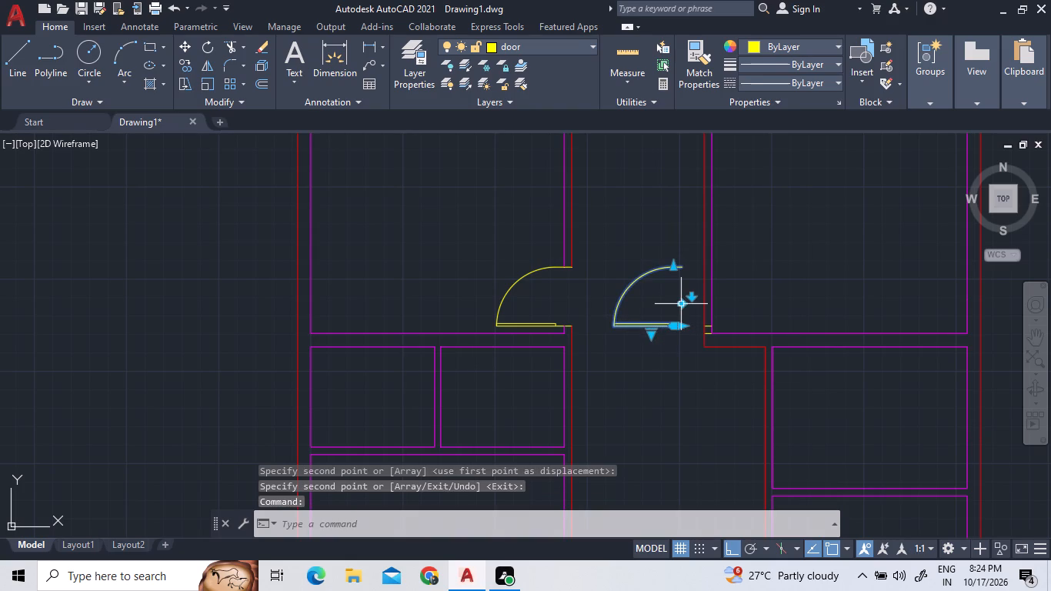
triple_click(682, 303)
right_click(656, 329)
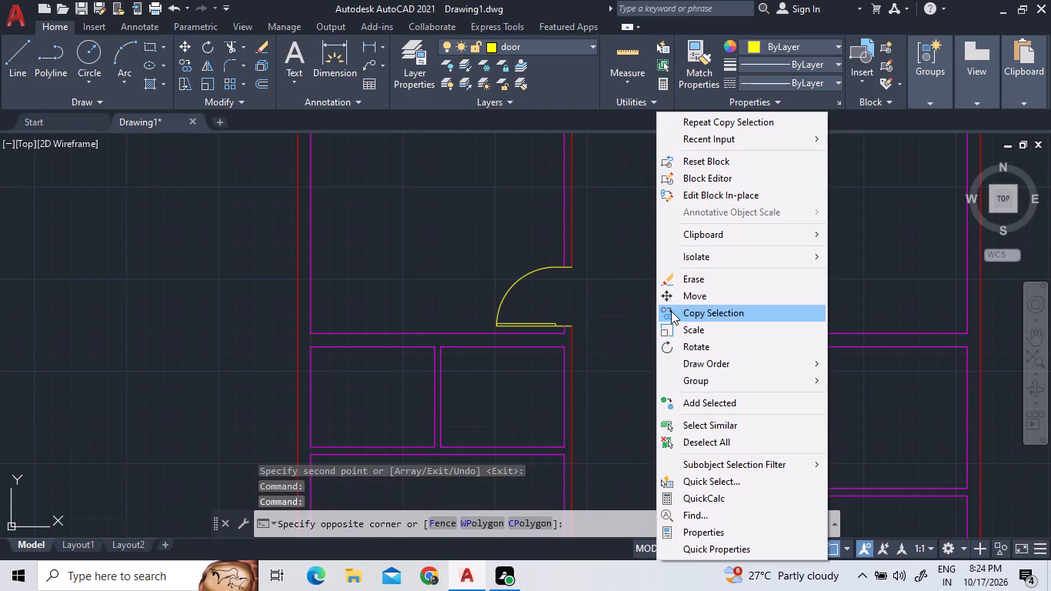
left_click(676, 300)
left_click(672, 325)
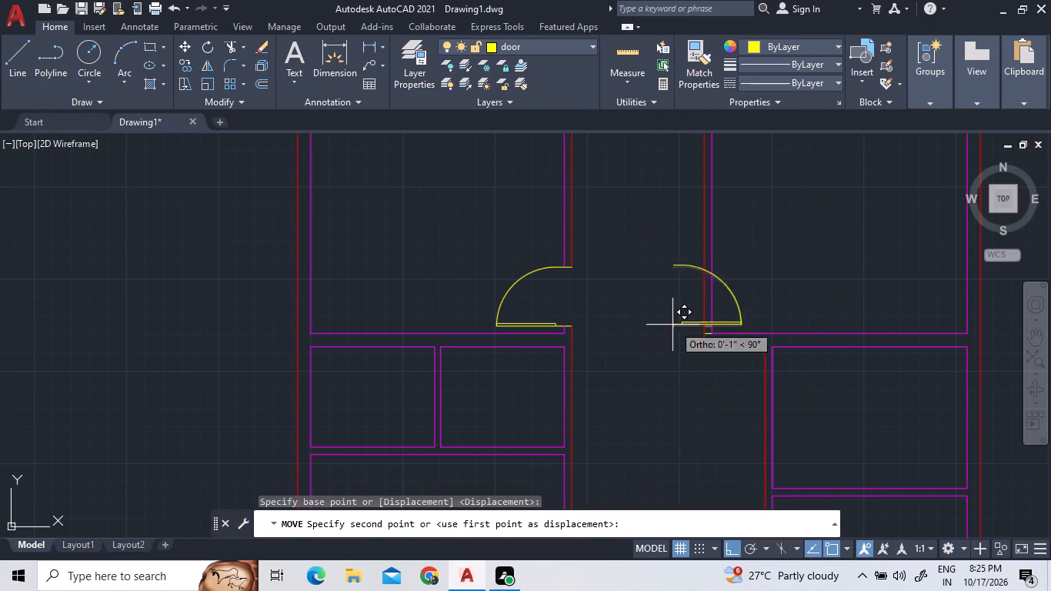
scroll(706, 325, "up", 4)
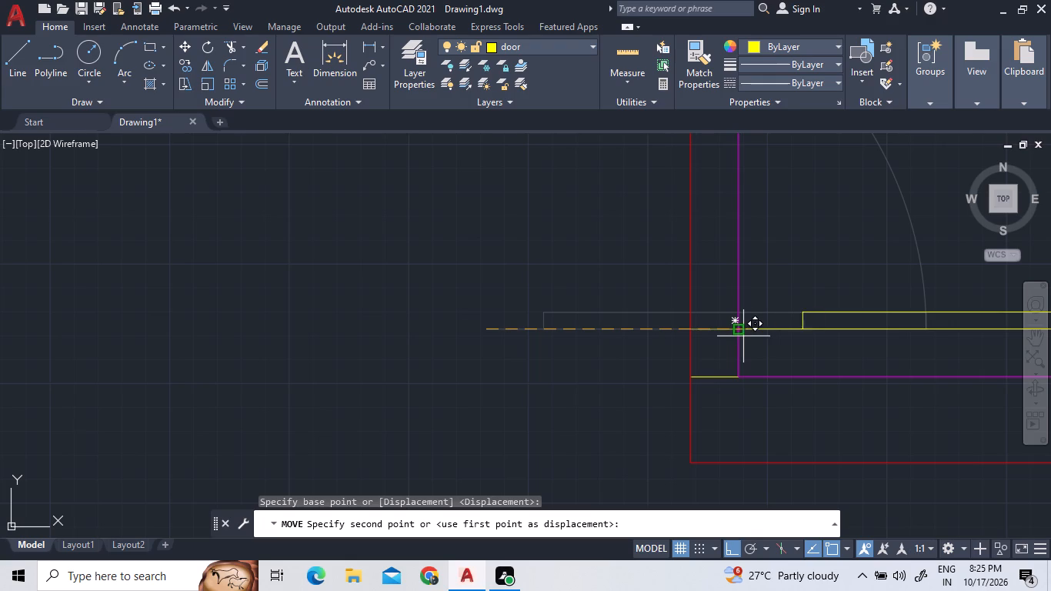
left_click(736, 329)
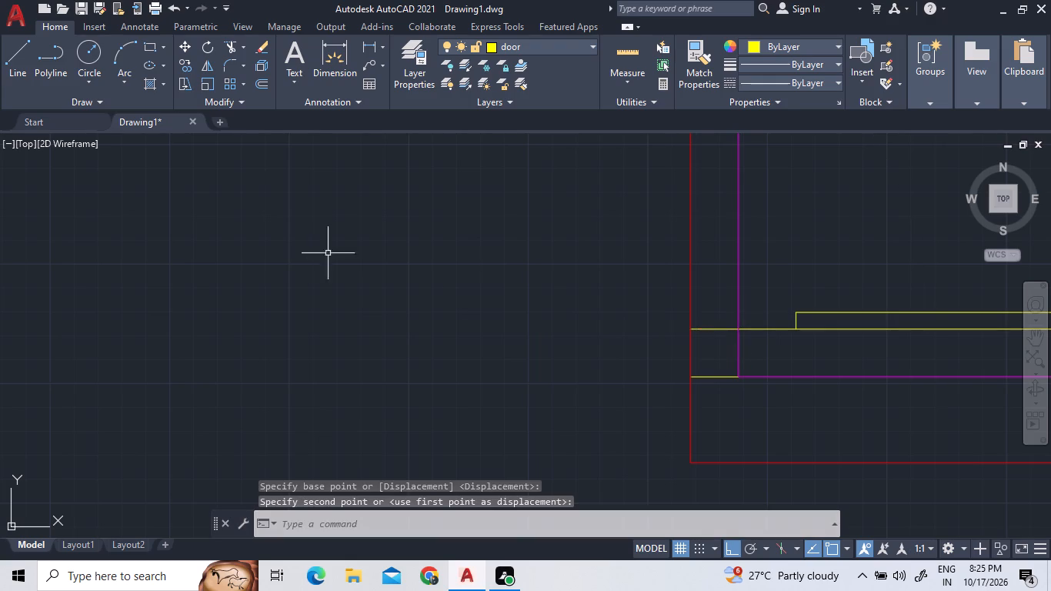
Draw a line from the northeast door's arc-side jamb across the wall thickness to the corridor-side wall line.
scroll(678, 361, "down", 2)
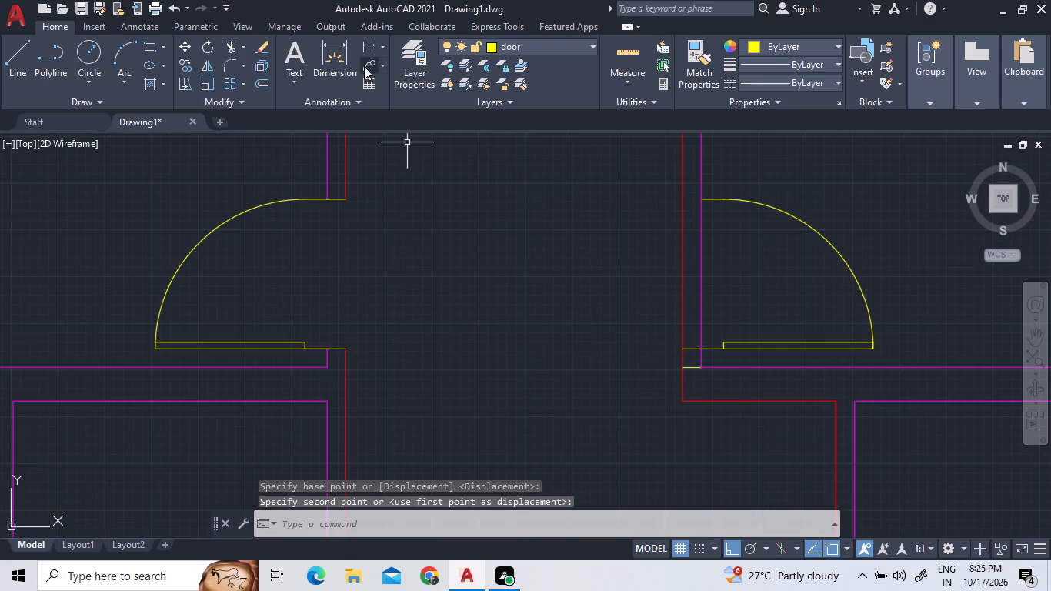
left_click(9, 59)
scroll(698, 198, "up", 3)
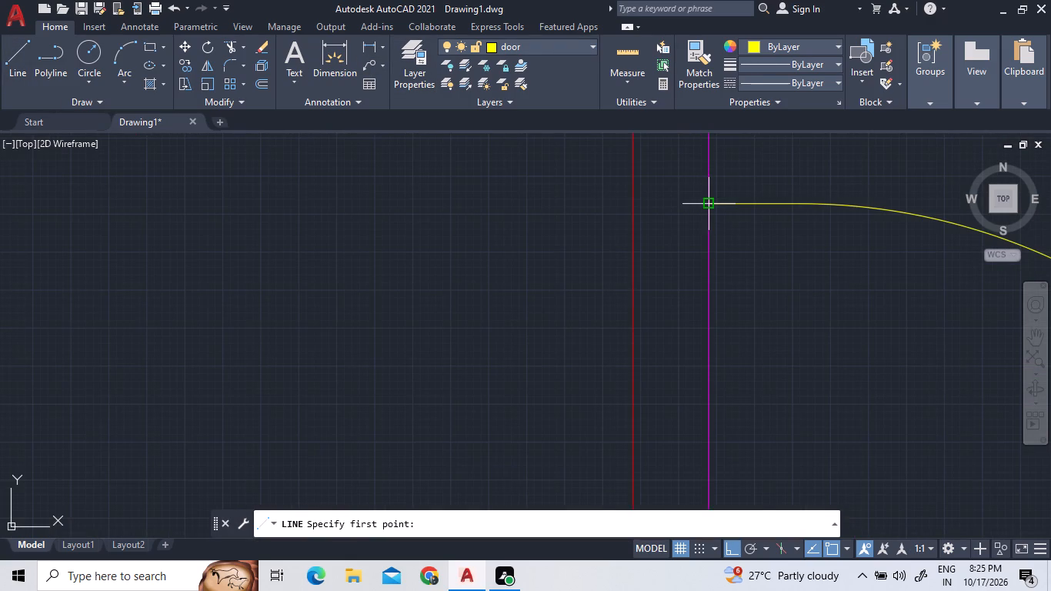
left_click(710, 205)
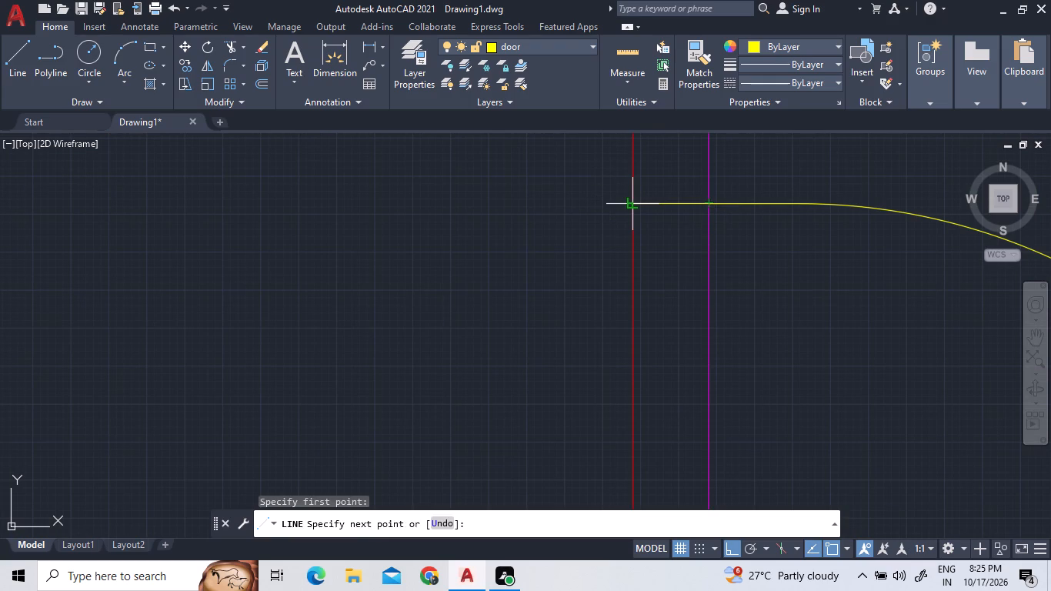
left_click(636, 204)
right_click(664, 195)
left_click(669, 204)
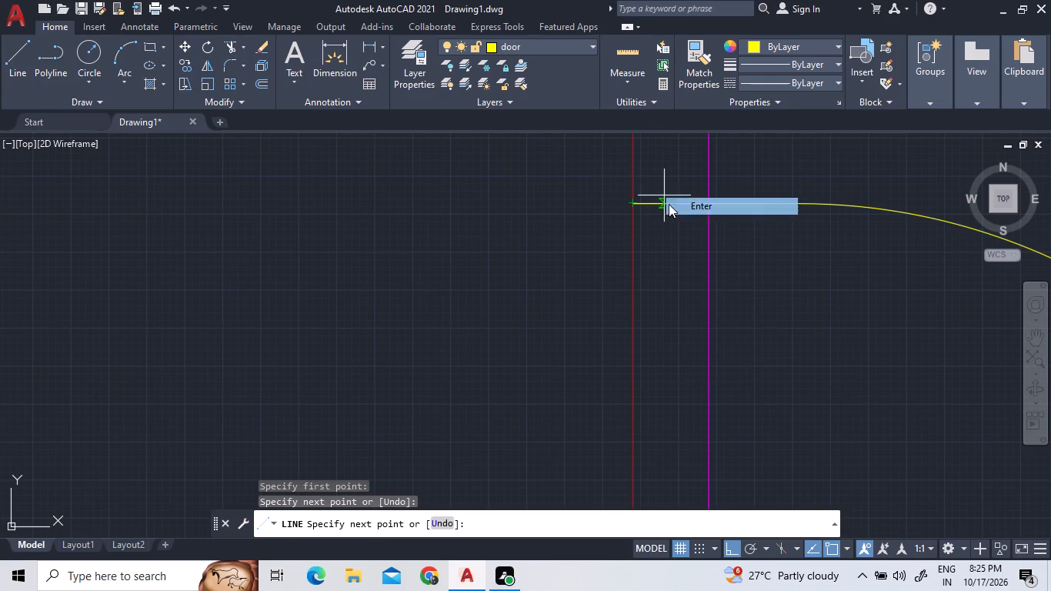
scroll(669, 204, "down", 4)
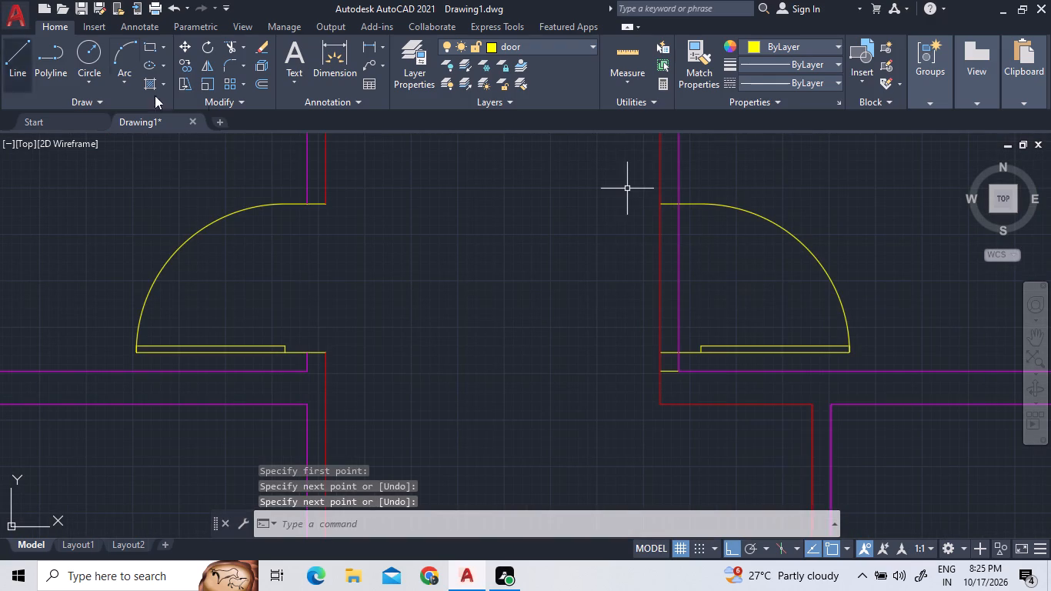
Erase the short reference line crossing the wall at the northeast room's inner southwest corner.
left_click(673, 370)
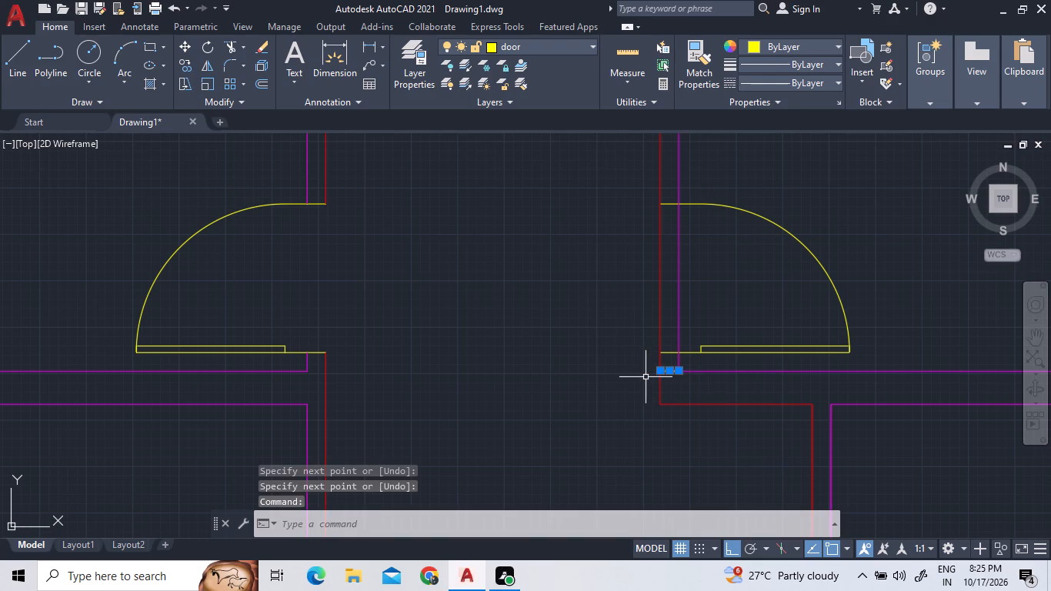
key("Delete")
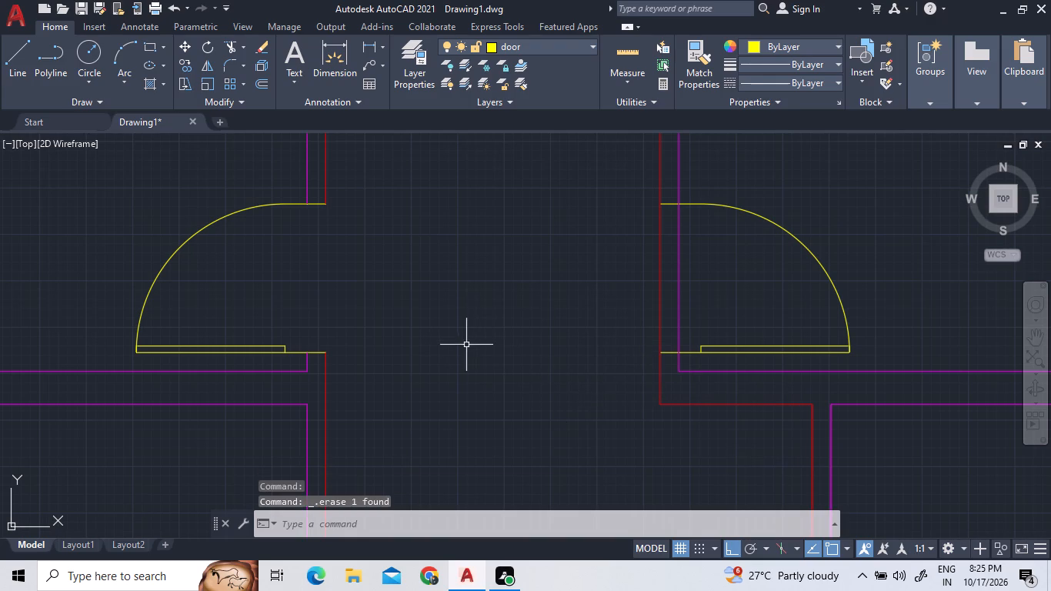
Trim both wall lines between the northeast door's two jambs to open the doorway.
double_click(230, 43)
left_click(697, 282)
left_click(639, 301)
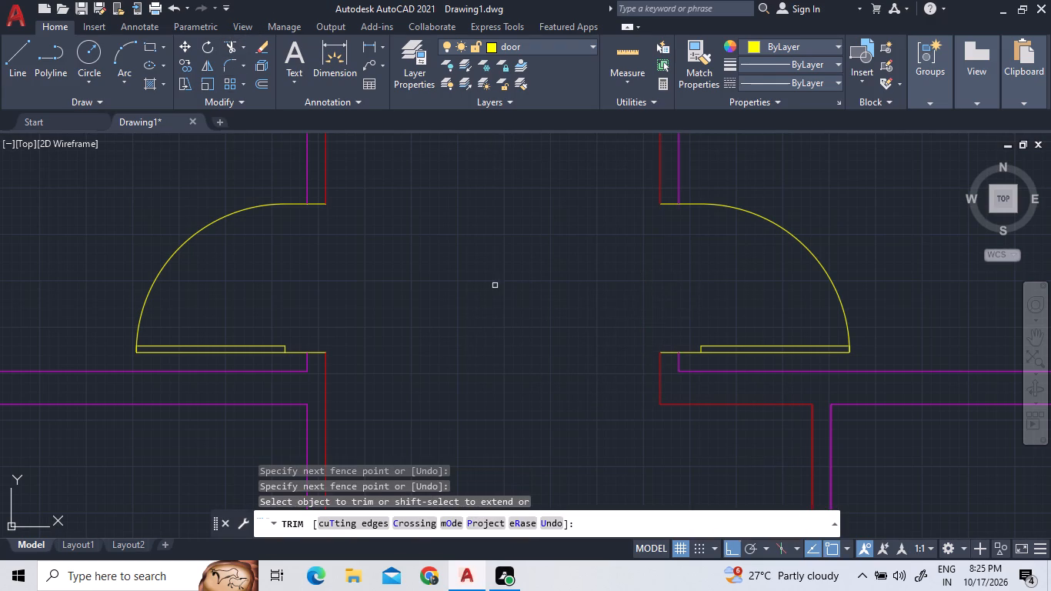
scroll(476, 279, "down", 2)
right_click(475, 282)
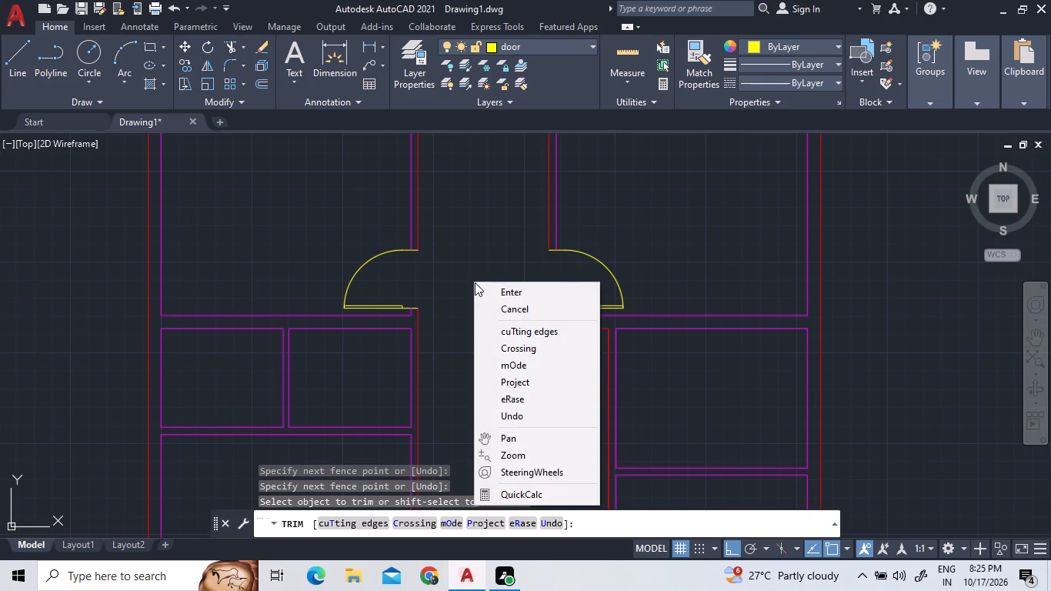
left_click(480, 289)
Draw a line from the western small room's inner northeast corner up across the wall to the northwest room's south wall line.
scroll(480, 288, "down", 2)
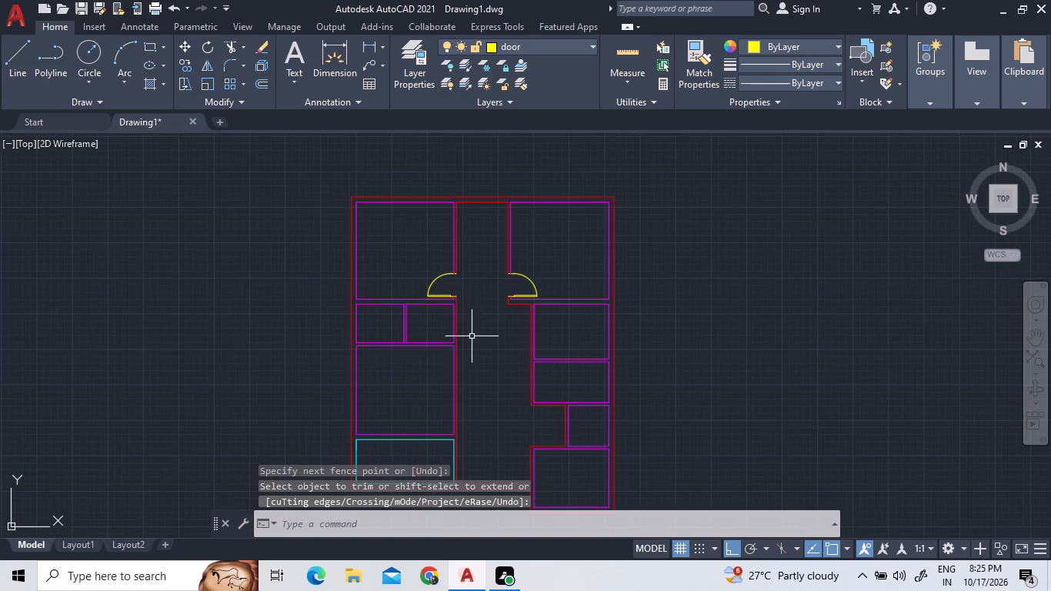
scroll(465, 367, "up", 3)
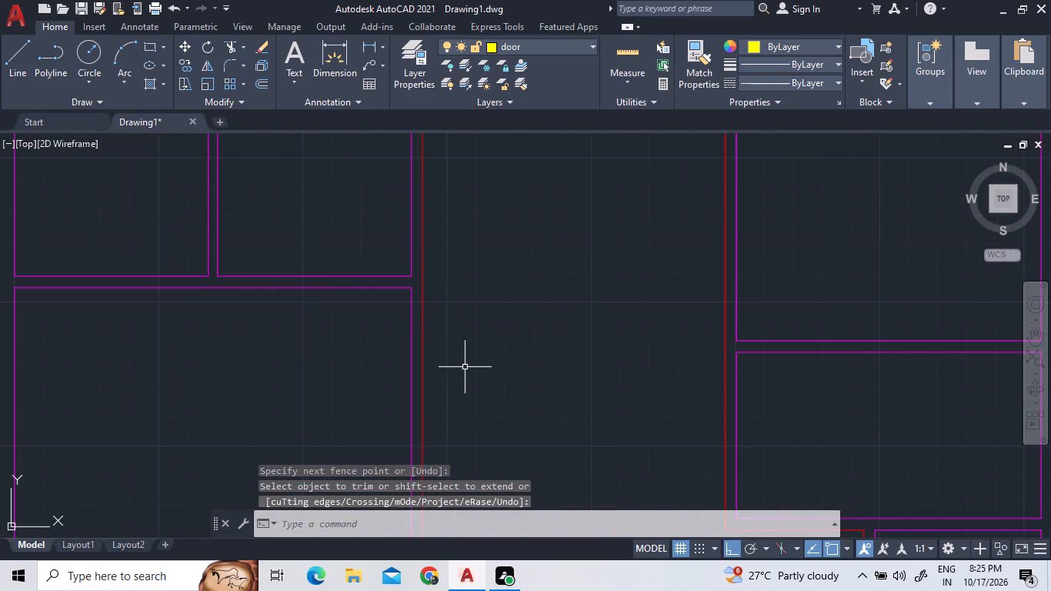
scroll(459, 356, "down", 2)
scroll(341, 249, "up", 3)
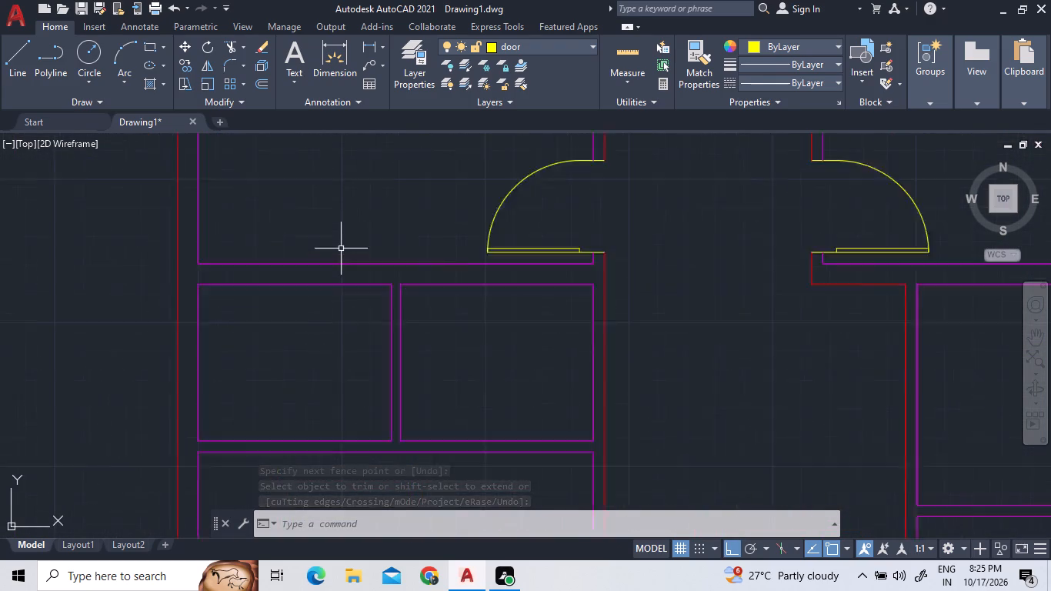
double_click(7, 63)
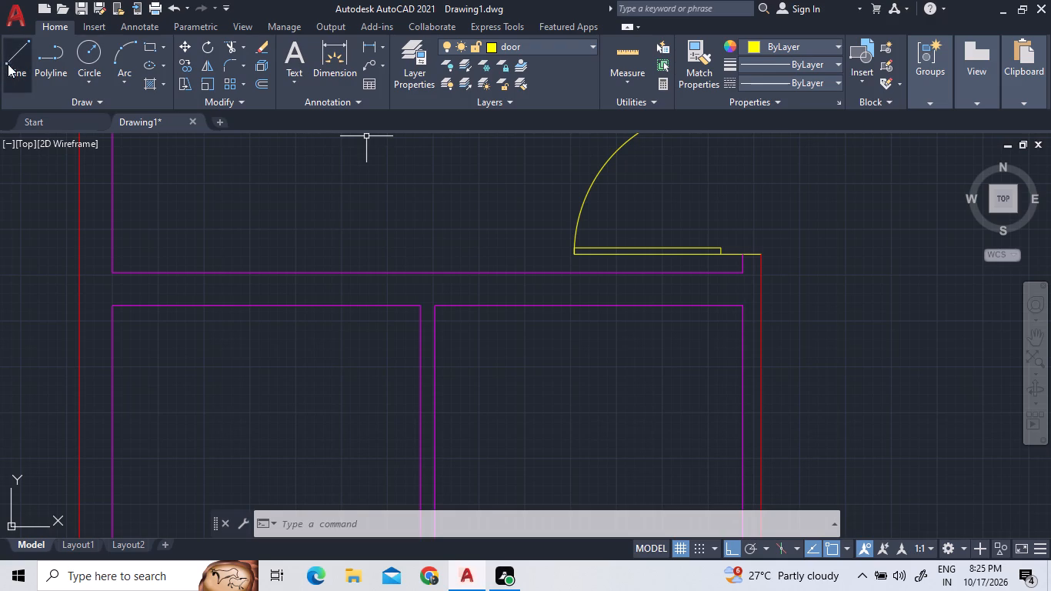
left_click(417, 306)
left_click(418, 272)
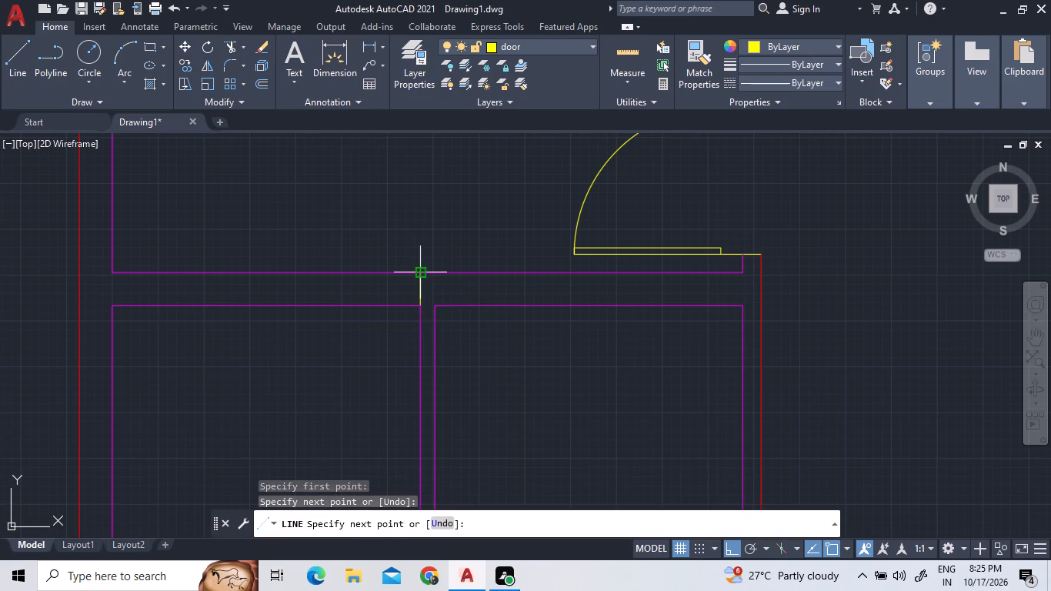
Offset the short line above the western small room 5" west to mark a door jamb.
left_click(261, 88)
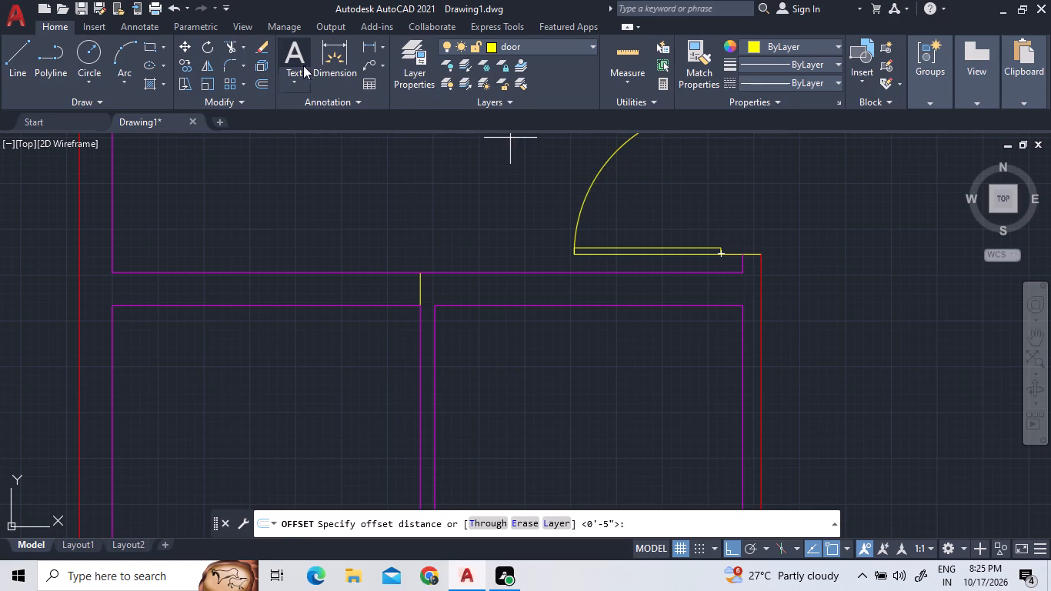
right_click(485, 337)
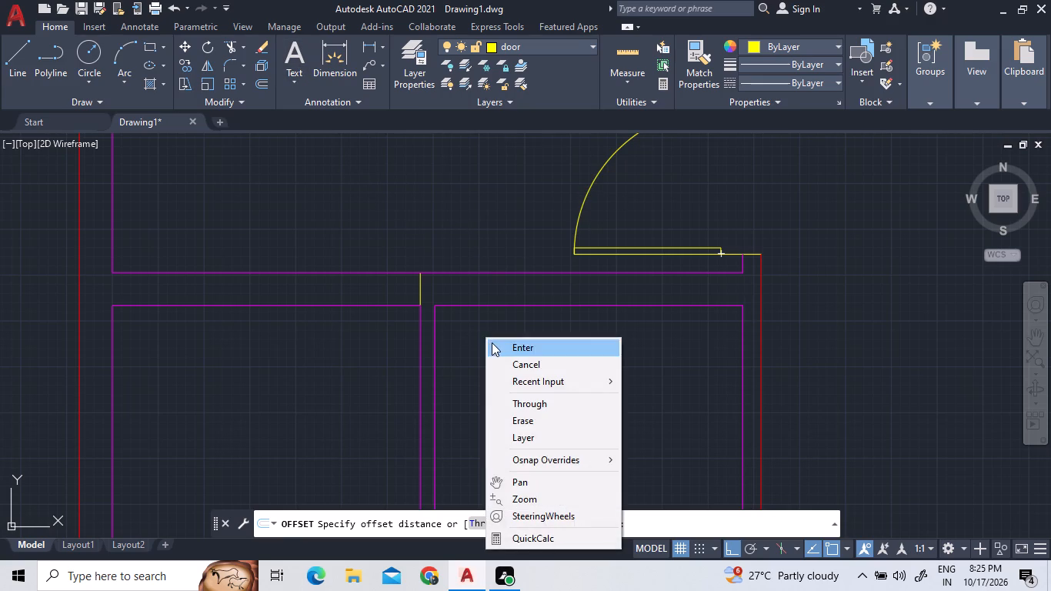
left_click(492, 343)
left_click(420, 282)
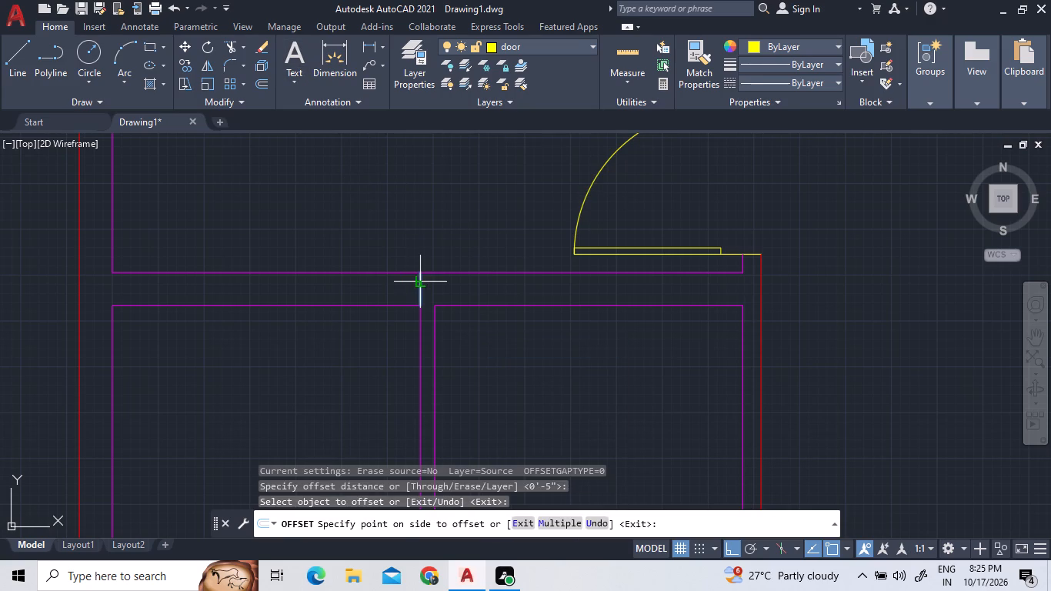
double_click(401, 282)
right_click(375, 231)
left_click(385, 236)
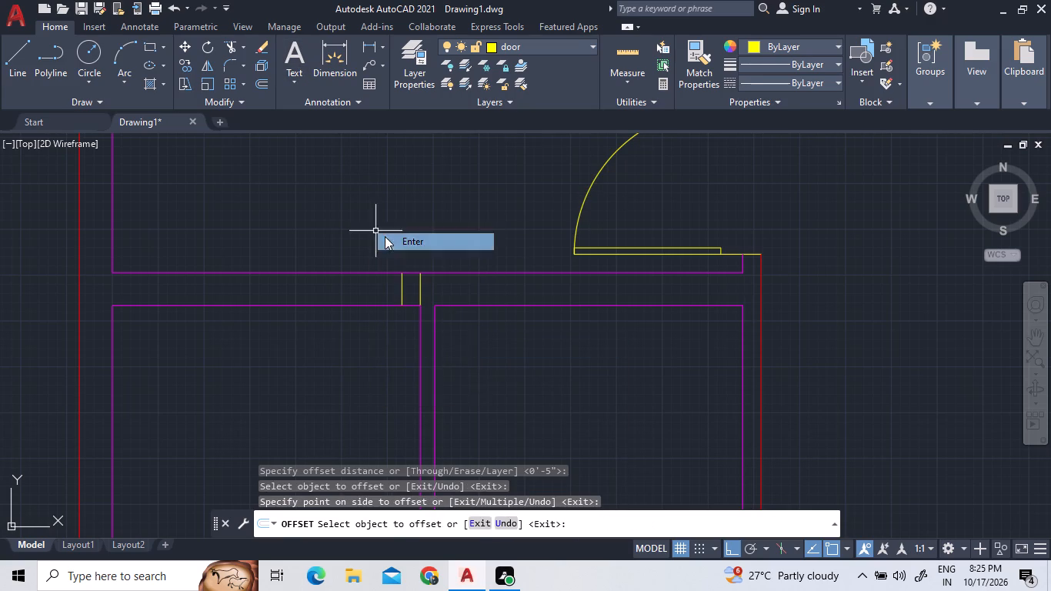
Copy the northwest room's door block west, to just above the two short lines crossing the wall over the western small room.
left_click(590, 213)
left_click(556, 214)
right_click(555, 214)
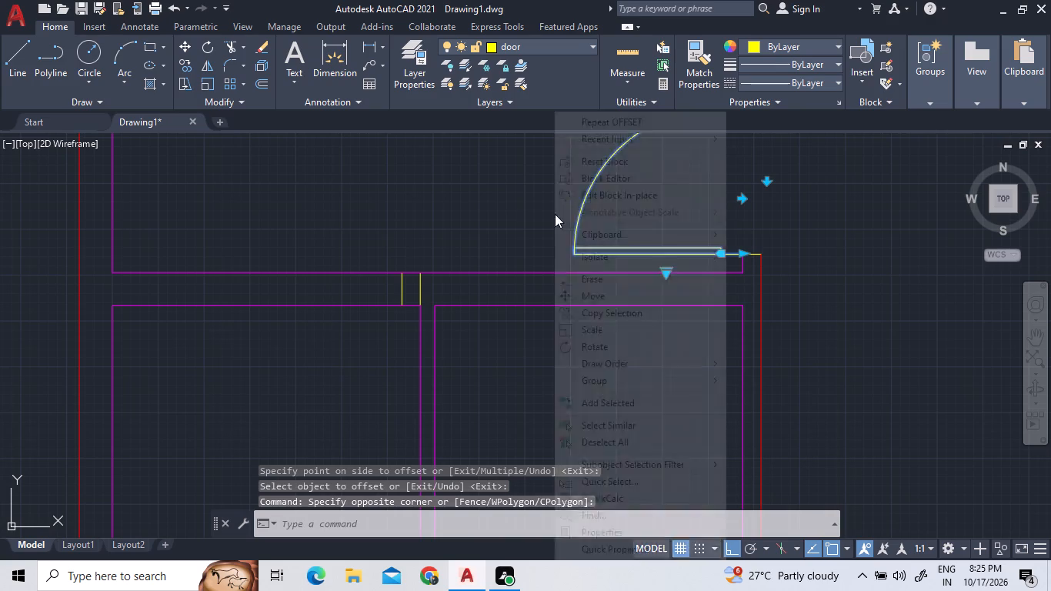
double_click(586, 312)
left_click(586, 282)
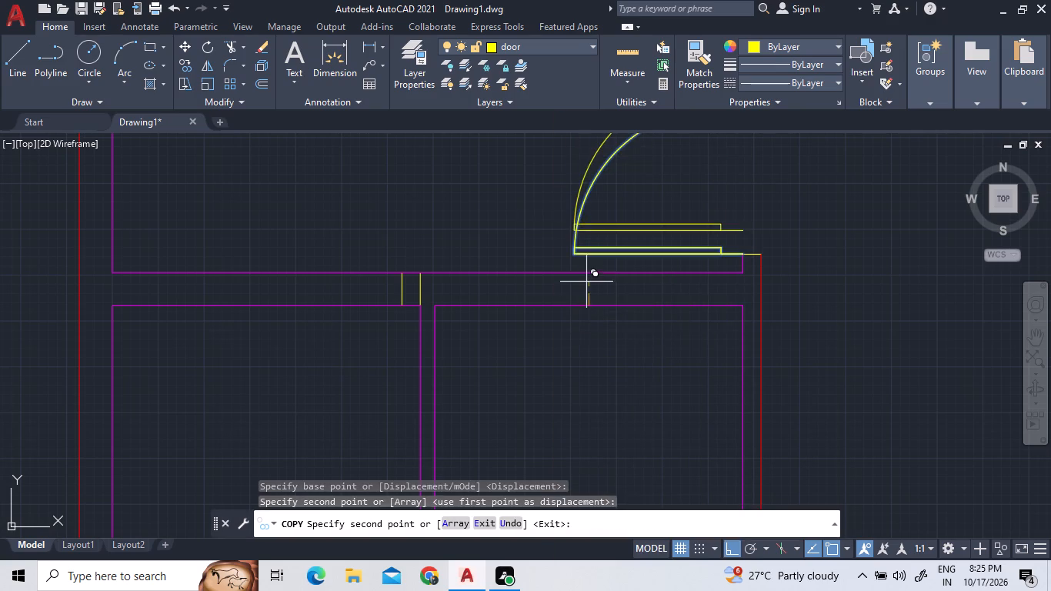
left_click(360, 250)
right_click(359, 252)
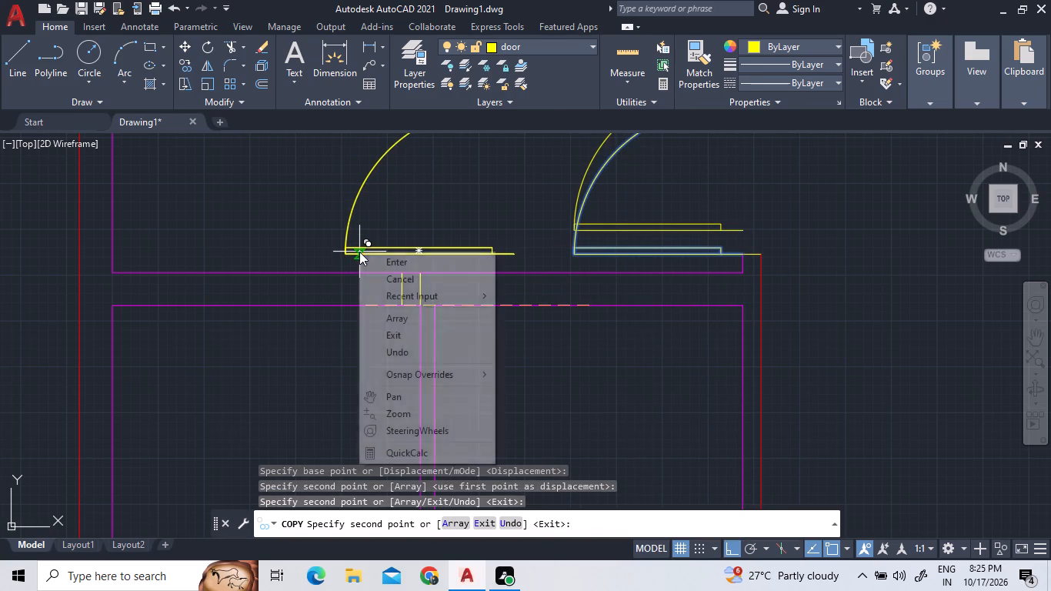
left_click(371, 262)
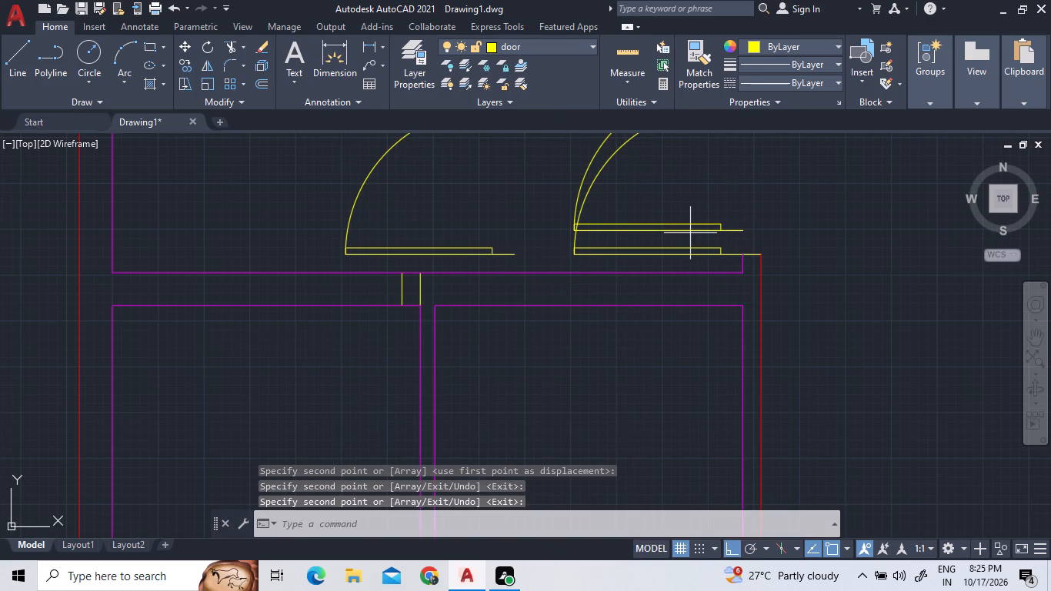
Erase the stray door copy overlapping the northwest room's original door.
double_click(690, 233)
left_click(678, 218)
key("Delete")
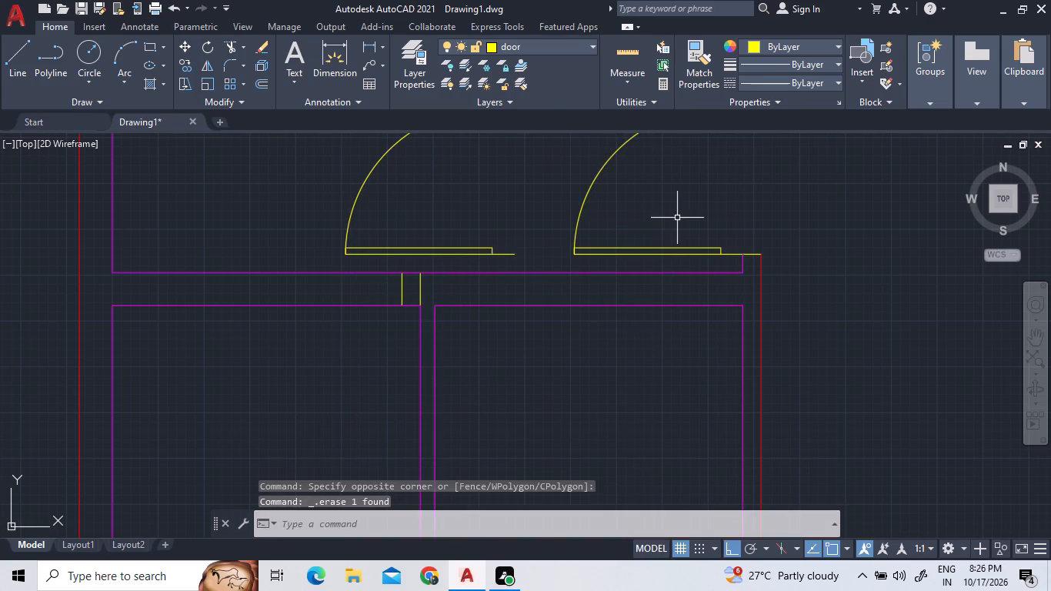
Shrink the copied door block by about 11" by moving its swing-arc end south.
scroll(678, 289, "down", 2)
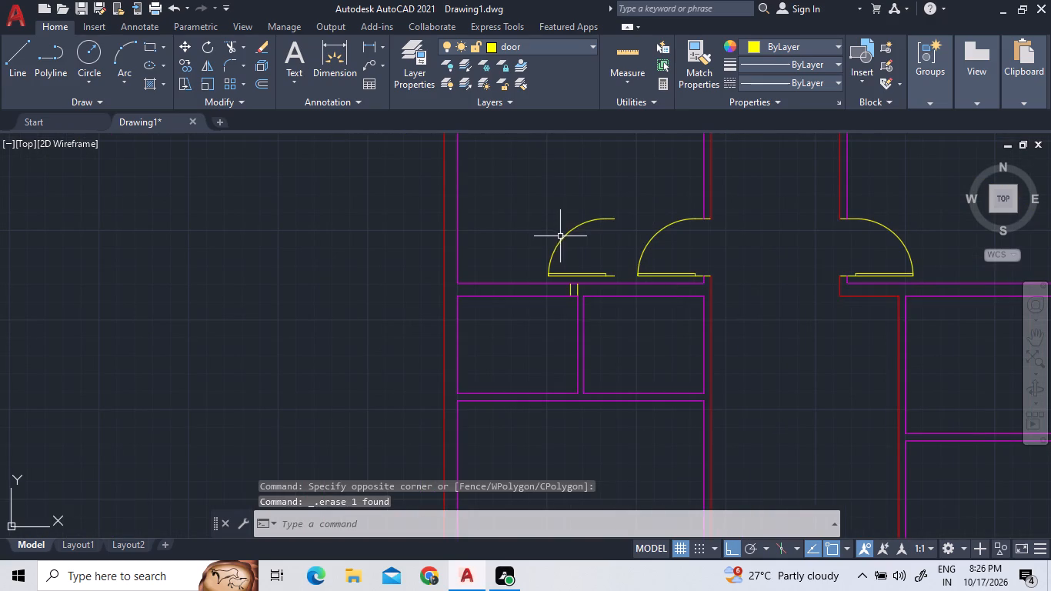
left_click(562, 237)
scroll(598, 226, "up", 4)
left_click(652, 175)
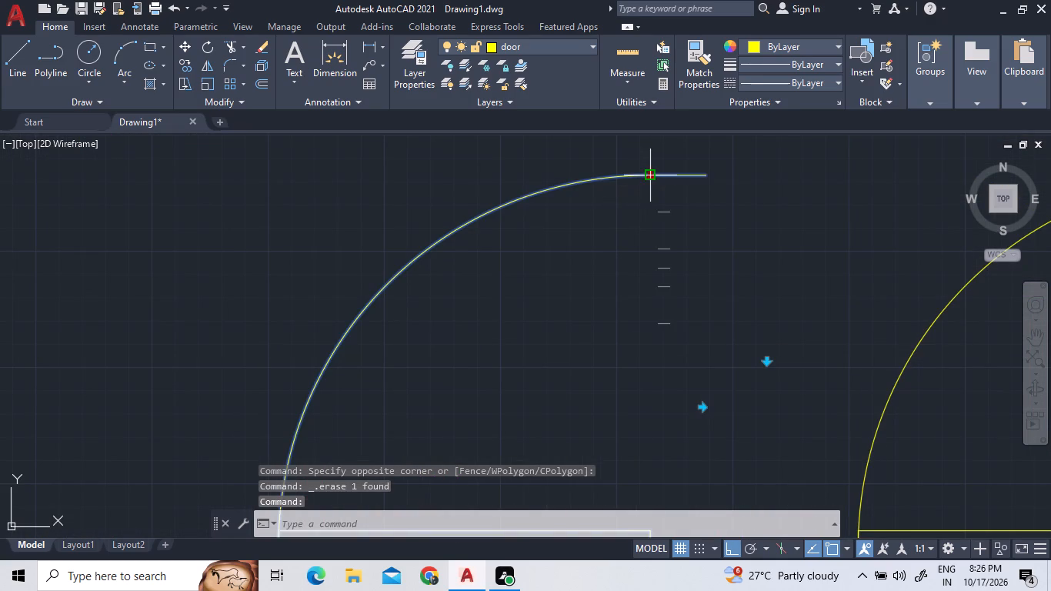
left_click(656, 282)
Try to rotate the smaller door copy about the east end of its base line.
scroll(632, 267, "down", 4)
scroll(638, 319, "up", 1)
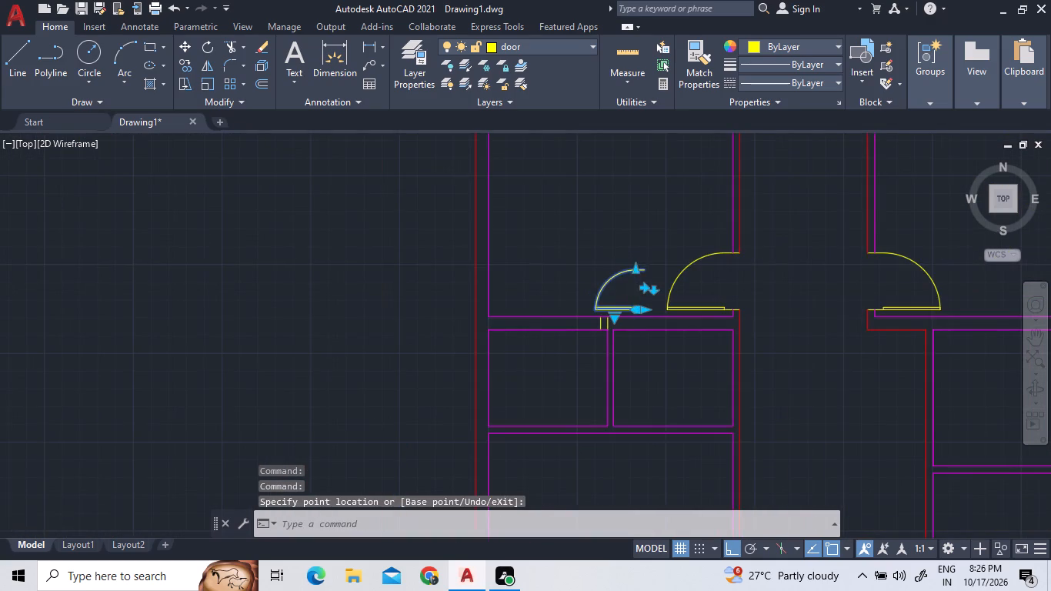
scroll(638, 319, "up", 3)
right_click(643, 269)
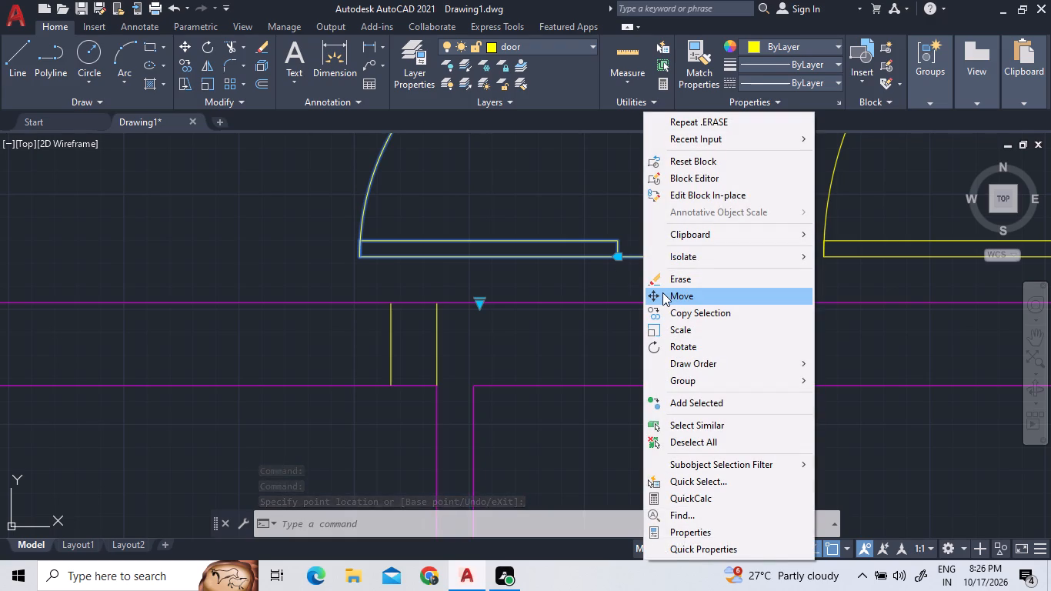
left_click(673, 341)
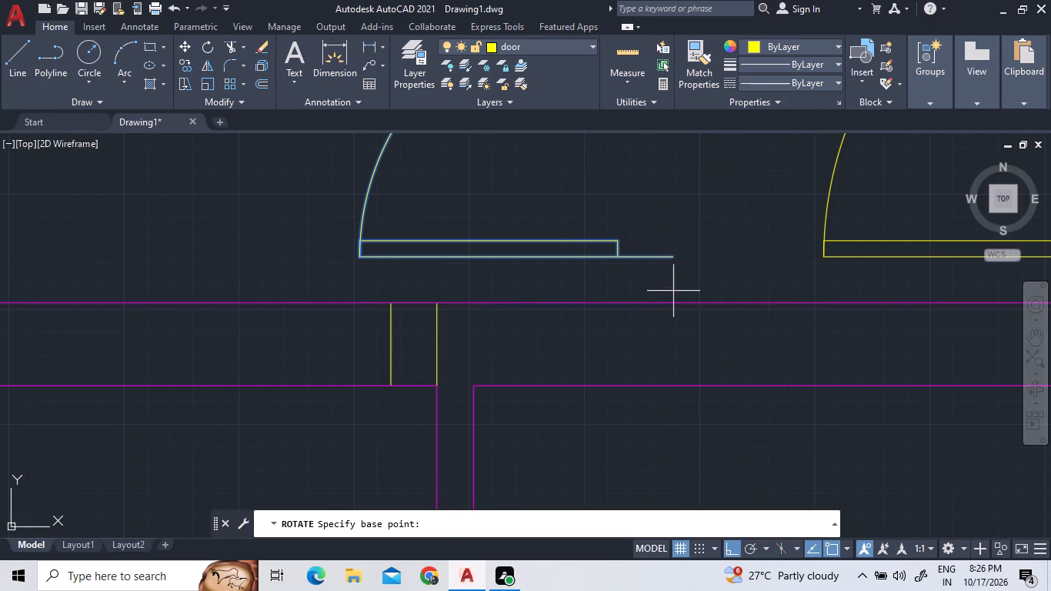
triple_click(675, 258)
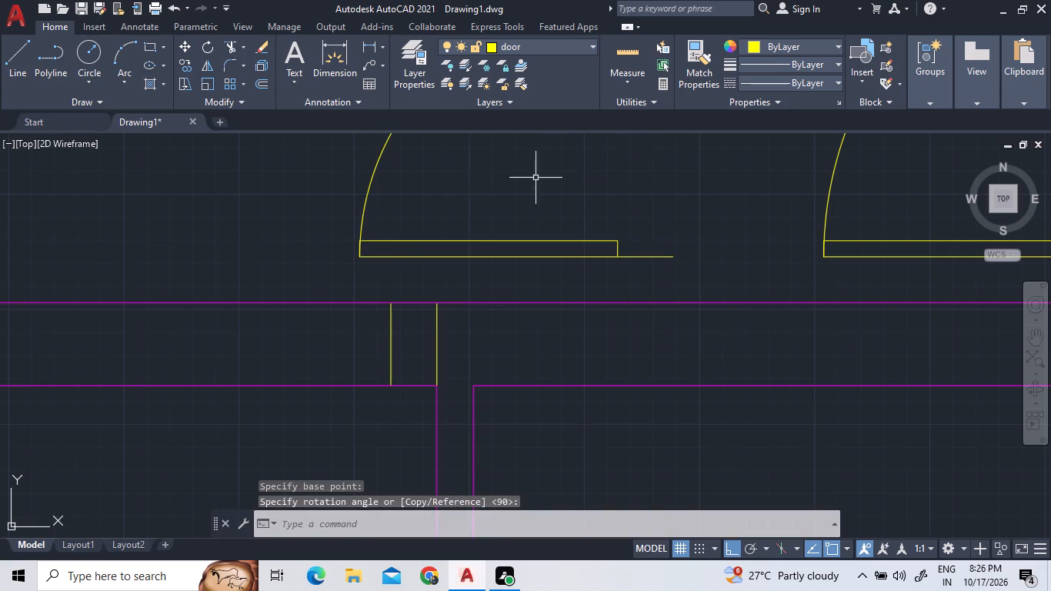
Rotate the smaller door copy 90° about its base line's east end so it swings south.
scroll(637, 313, "down", 3)
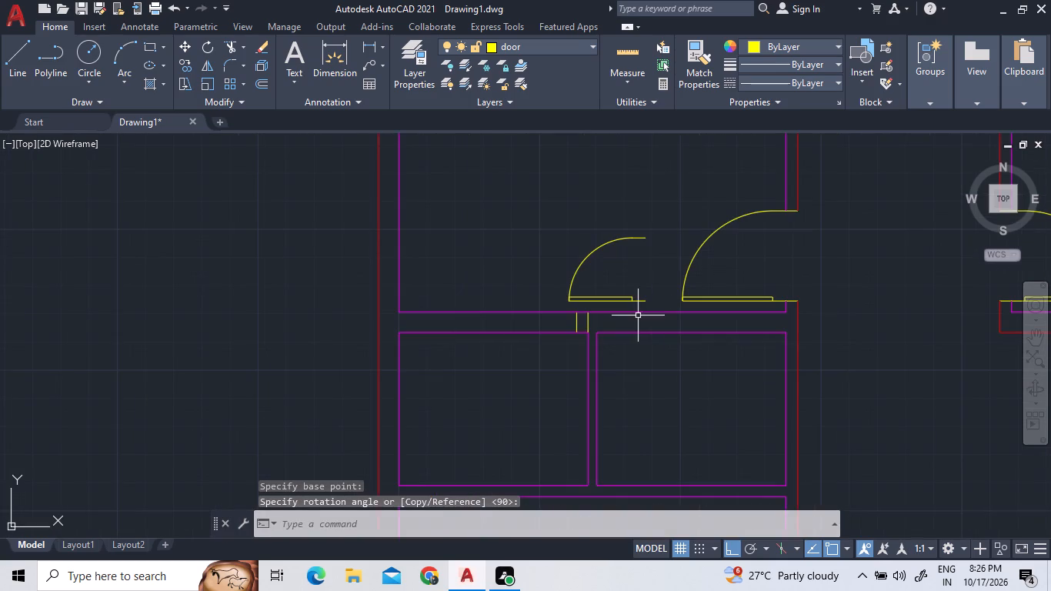
left_click(622, 302)
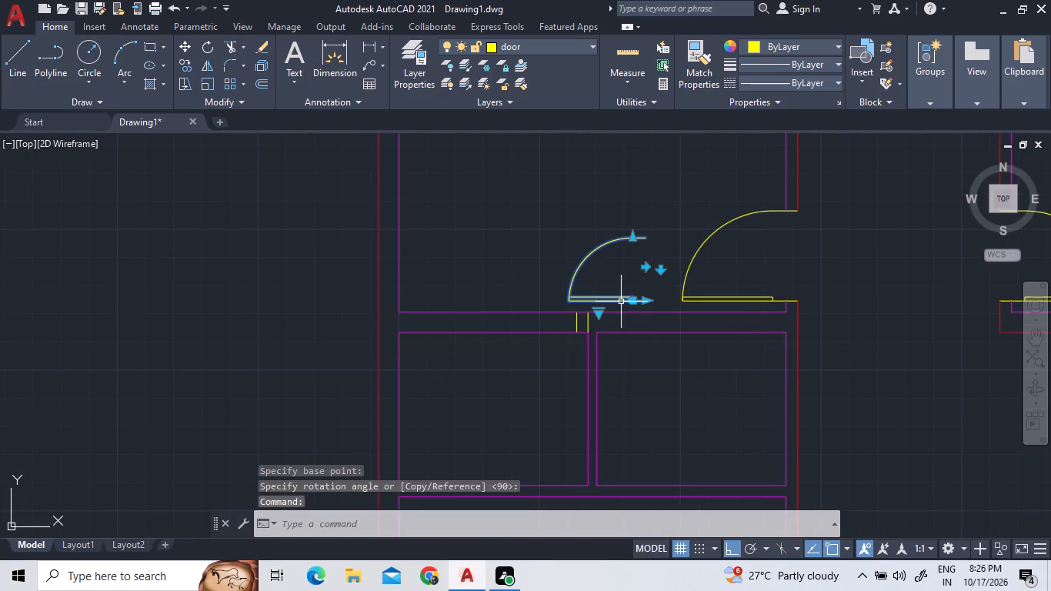
right_click(647, 294)
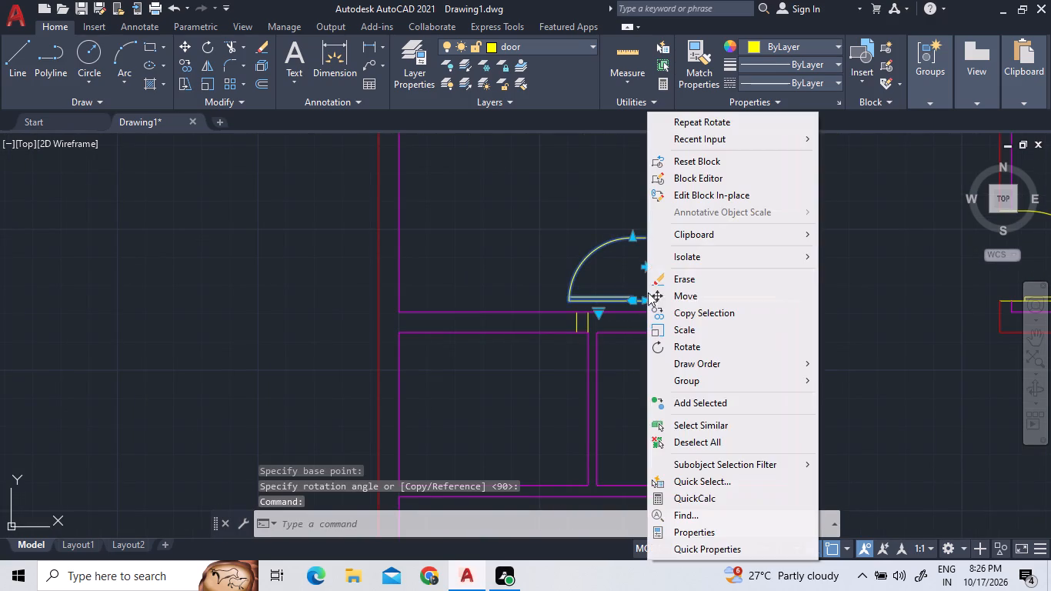
left_click(674, 341)
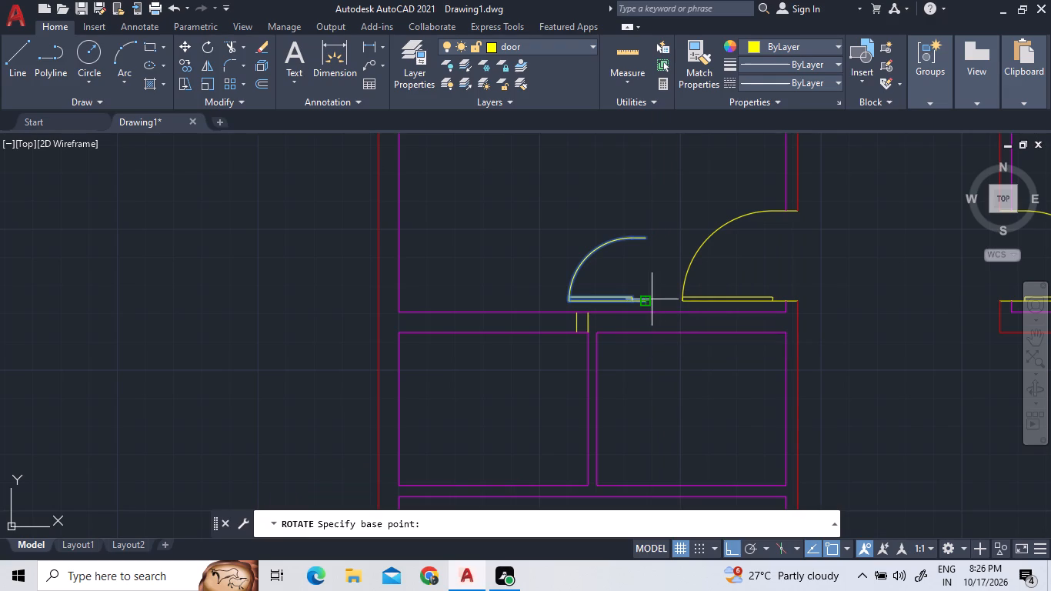
left_click(643, 302)
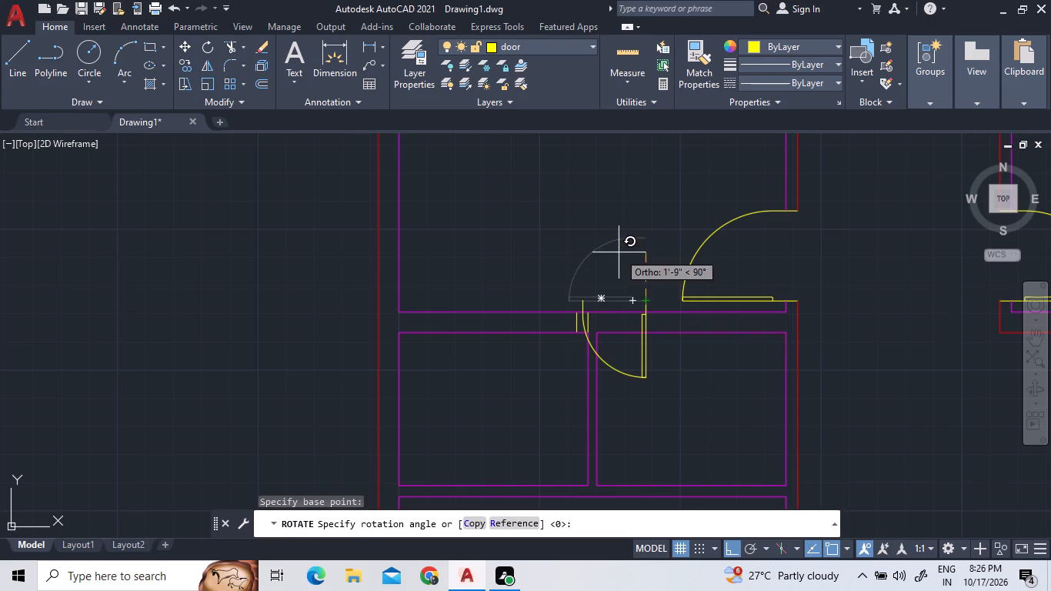
triple_click(619, 253)
left_click(649, 219)
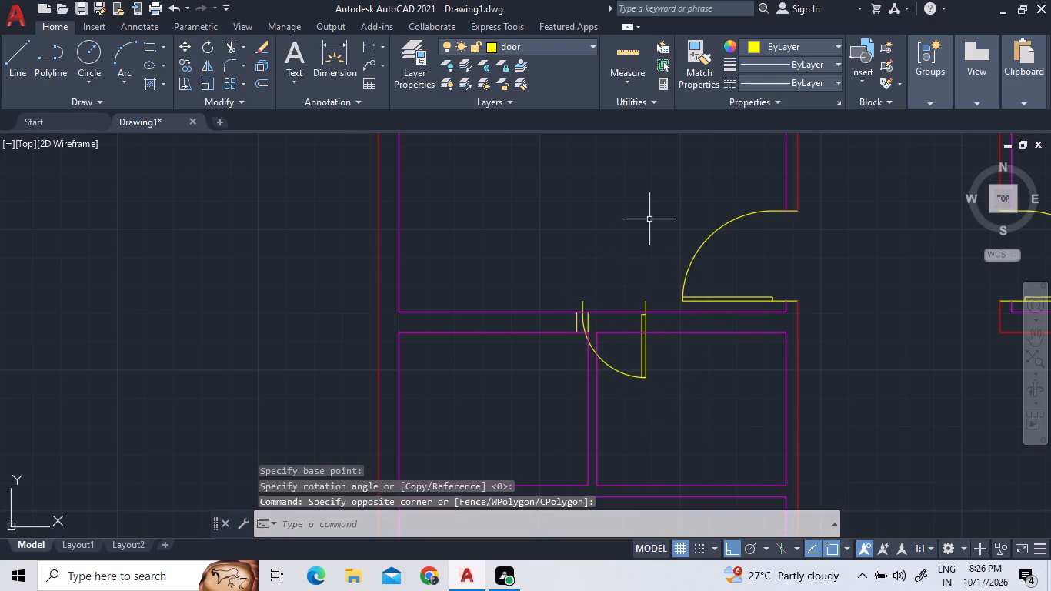
Move the rotated door by its hinge-side end onto the lower end of the offset jamb line above the western small room.
left_click(662, 388)
left_click(625, 362)
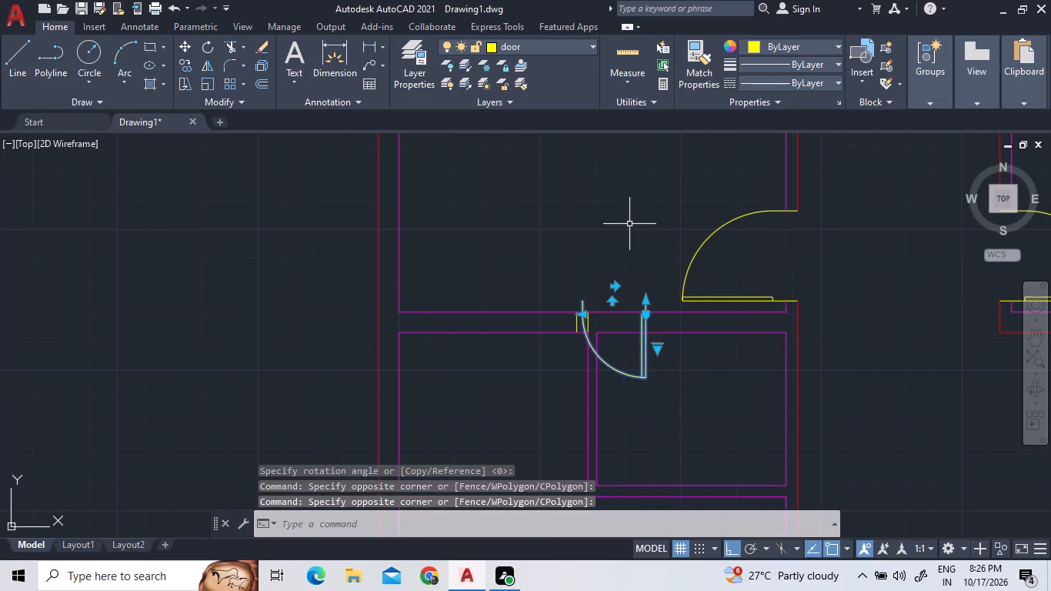
right_click(629, 224)
left_click(675, 296)
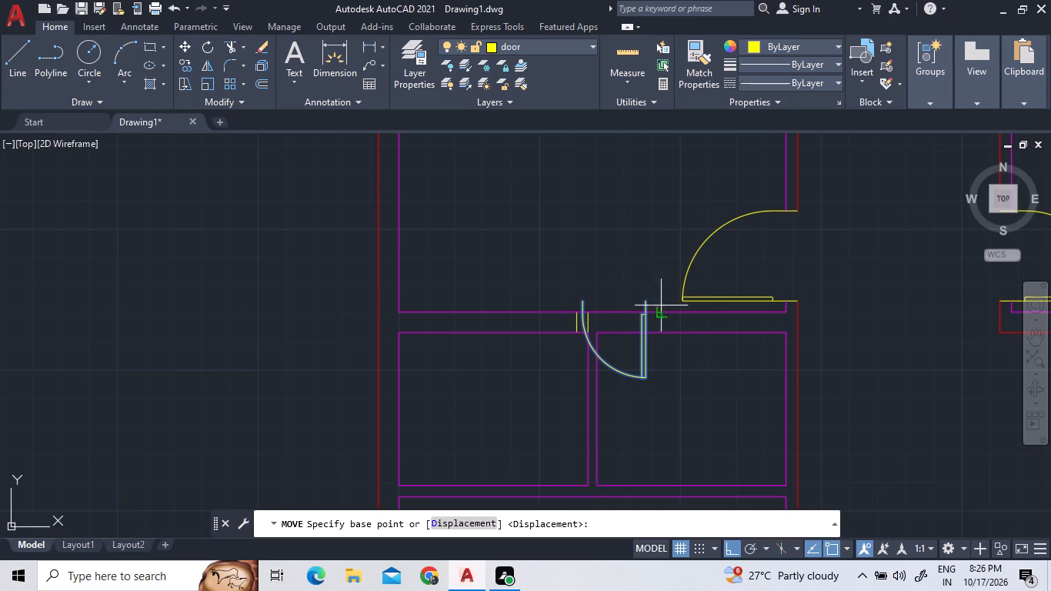
left_click(647, 300)
scroll(566, 336, "up", 3)
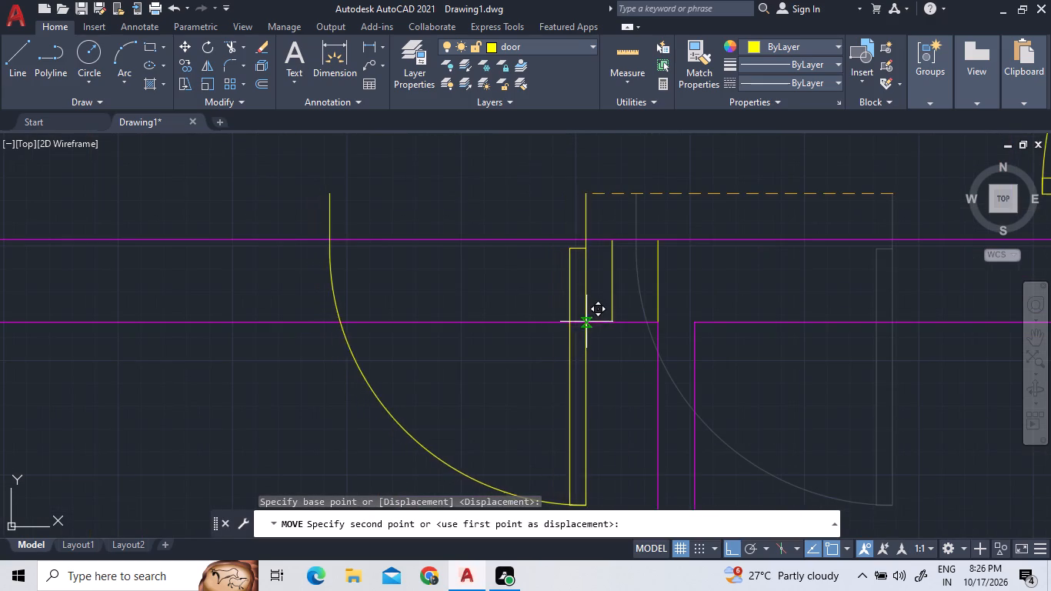
left_click(609, 319)
Narrow the western small room's door by moving its west end slightly east.
scroll(600, 322, "down", 1)
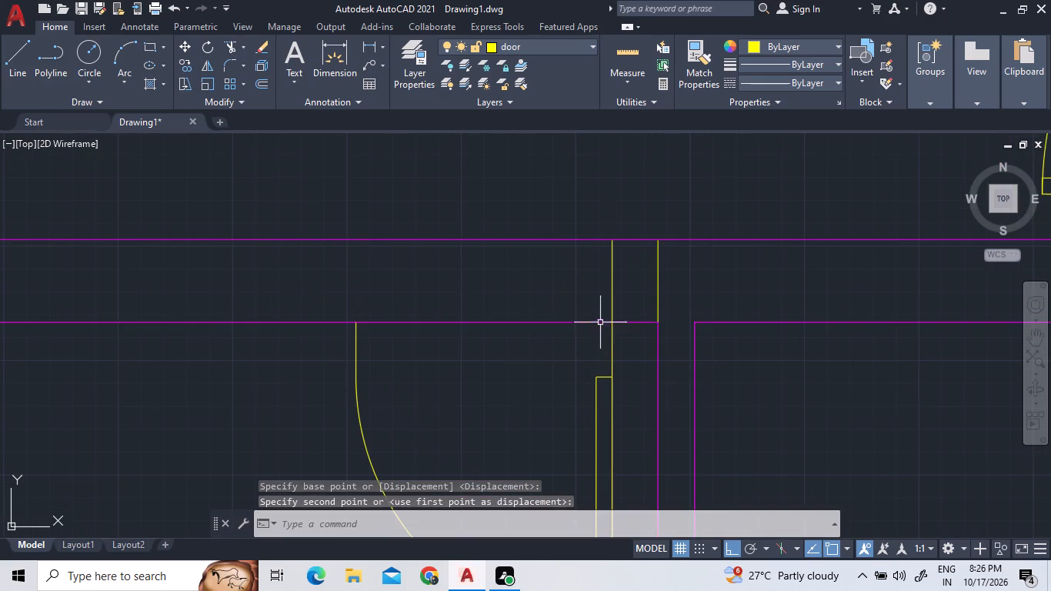
scroll(600, 322, "down", 2)
left_click(561, 385)
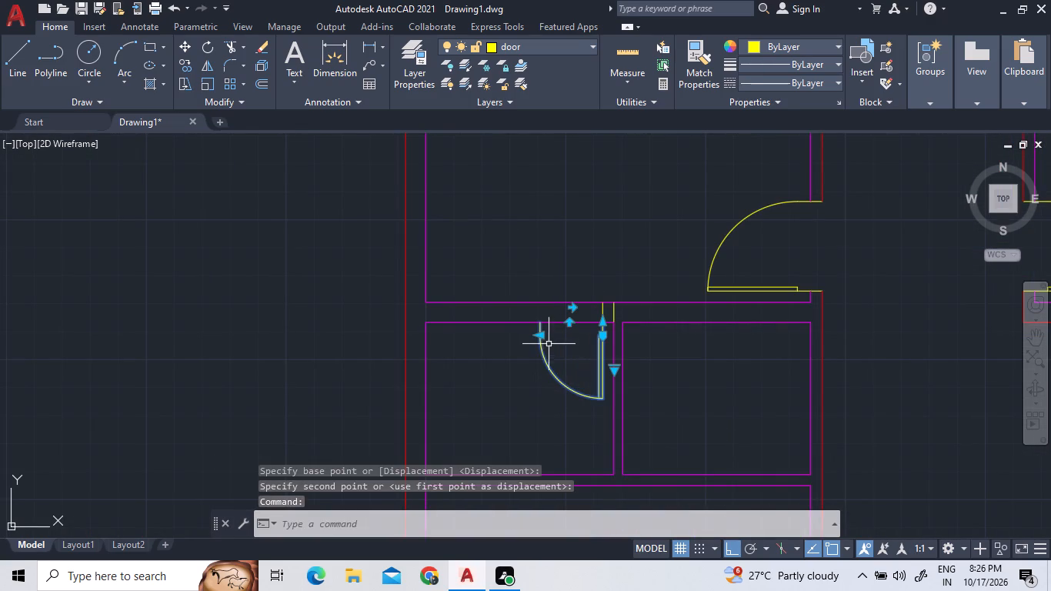
left_click(539, 337)
left_click(550, 338)
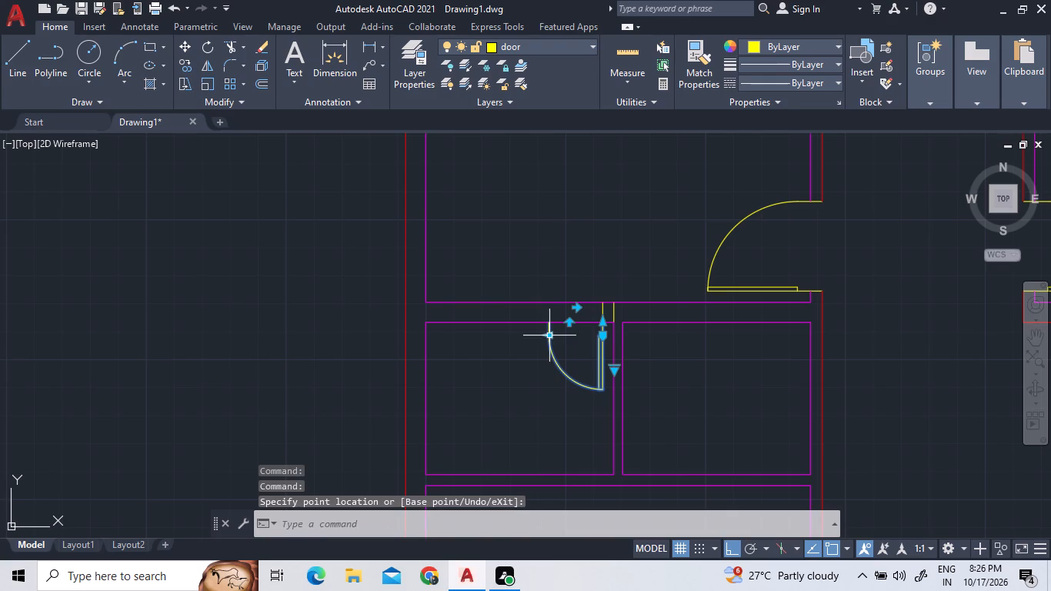
Trim away the short reference line crossing the wall at the western small room's inner northeast corner.
scroll(560, 259, "up", 1)
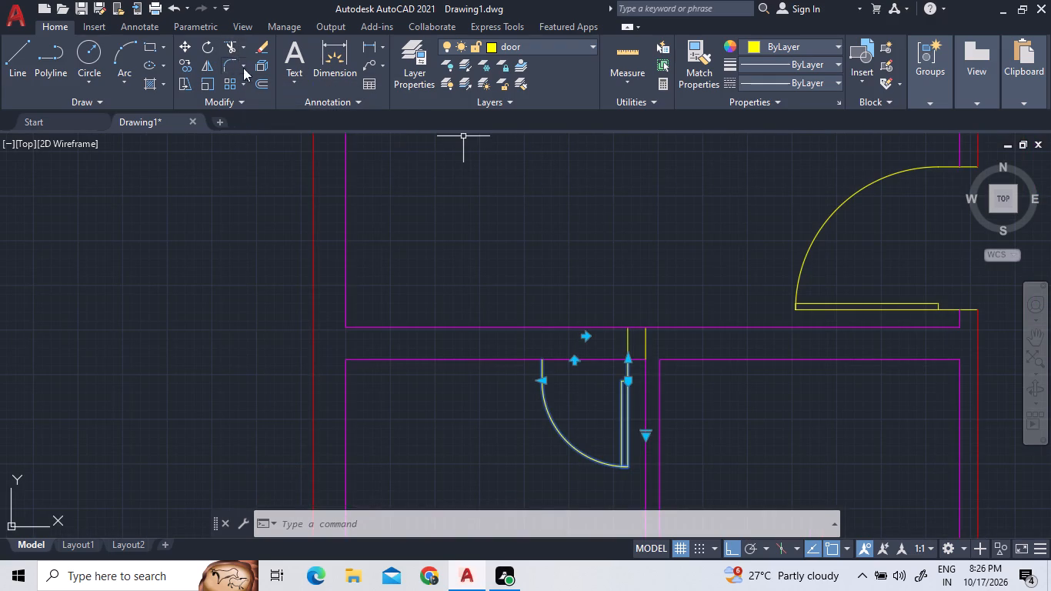
left_click(228, 44)
double_click(645, 345)
right_click(602, 266)
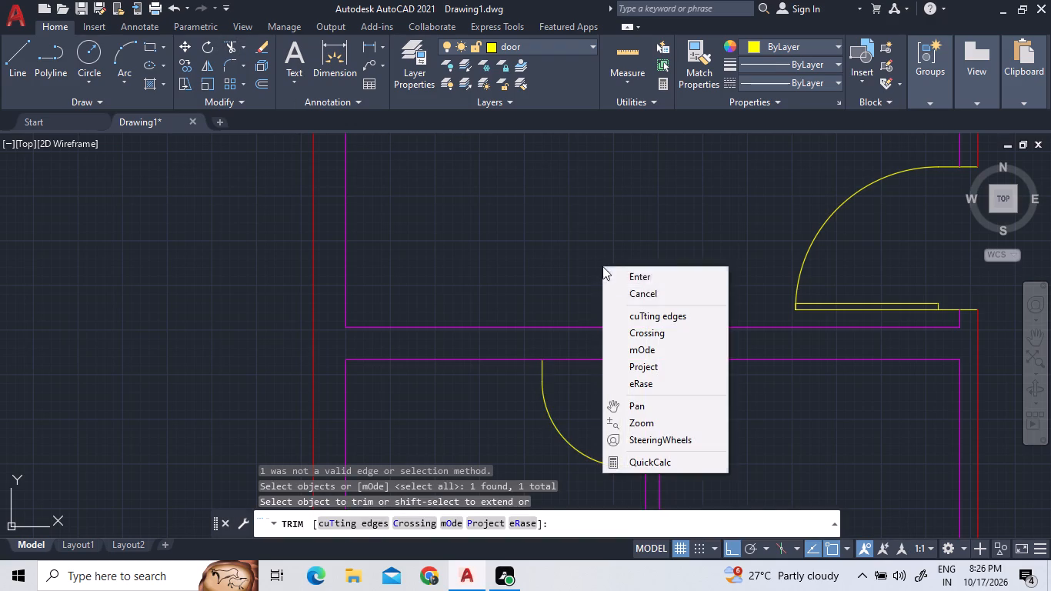
left_click(651, 276)
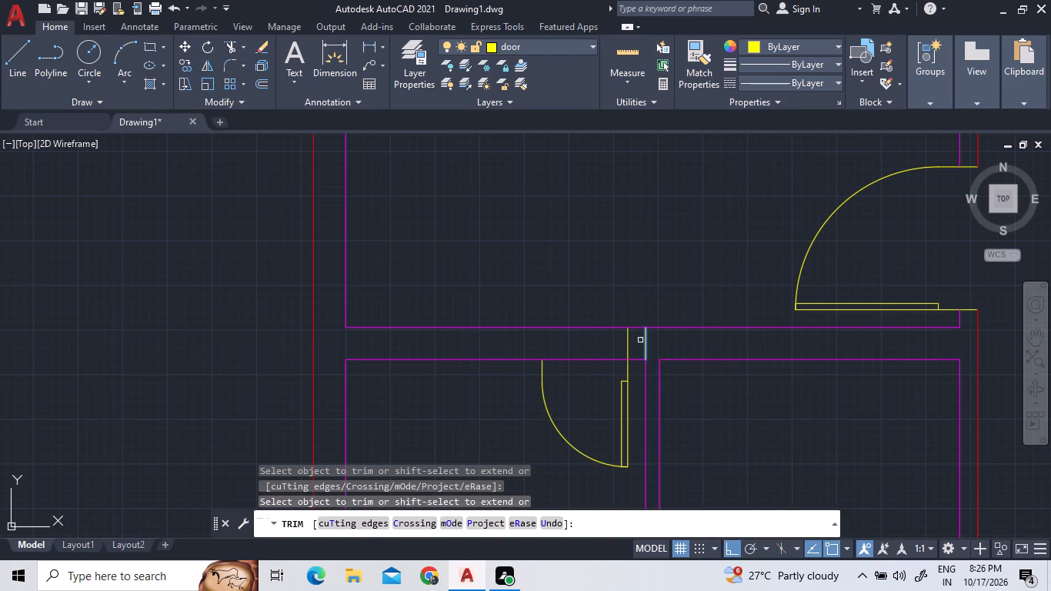
double_click(639, 339)
triple_click(650, 342)
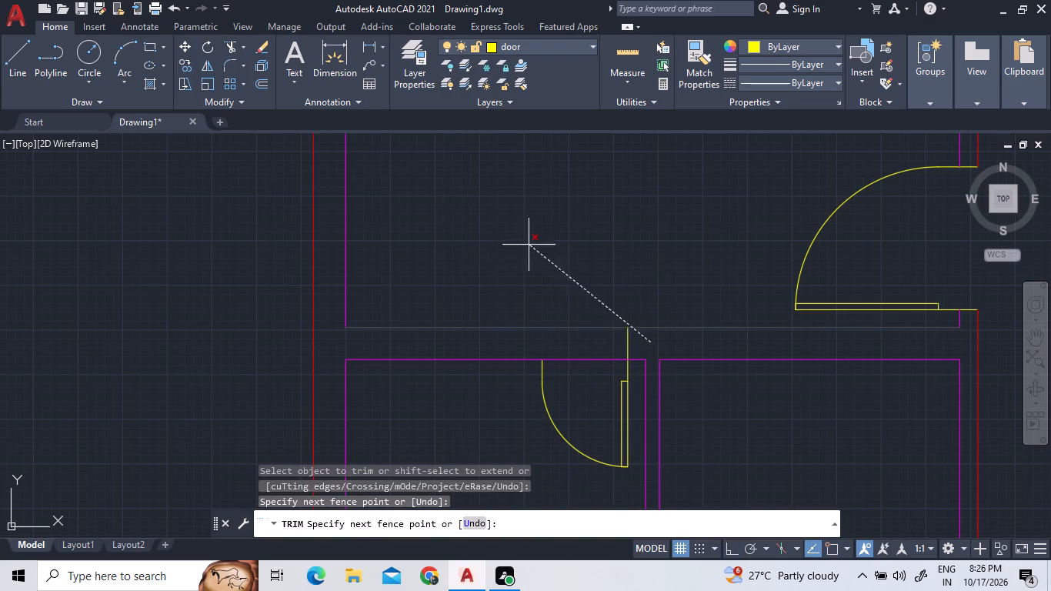
left_click(649, 350)
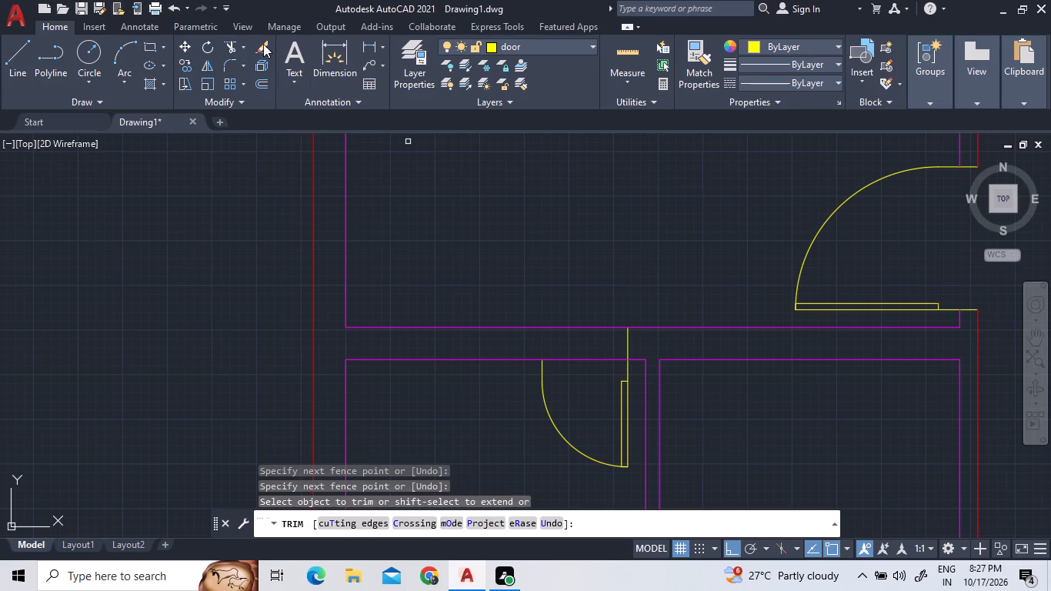
Draw the western jamb line from the small door's west end north across the wall to the northwest room's south wall line.
left_click(18, 48)
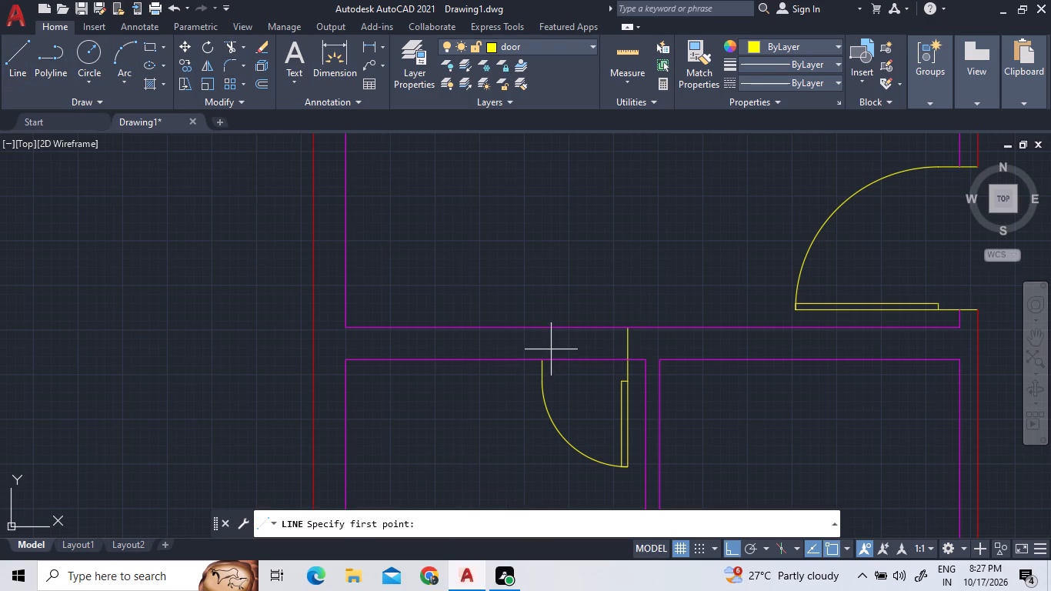
double_click(545, 359)
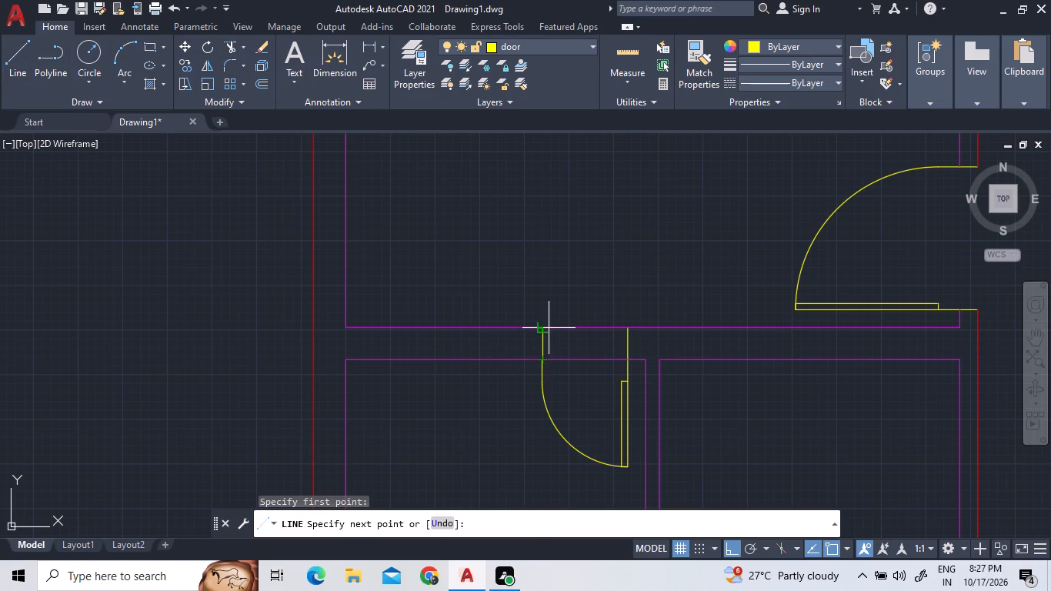
left_click(546, 328)
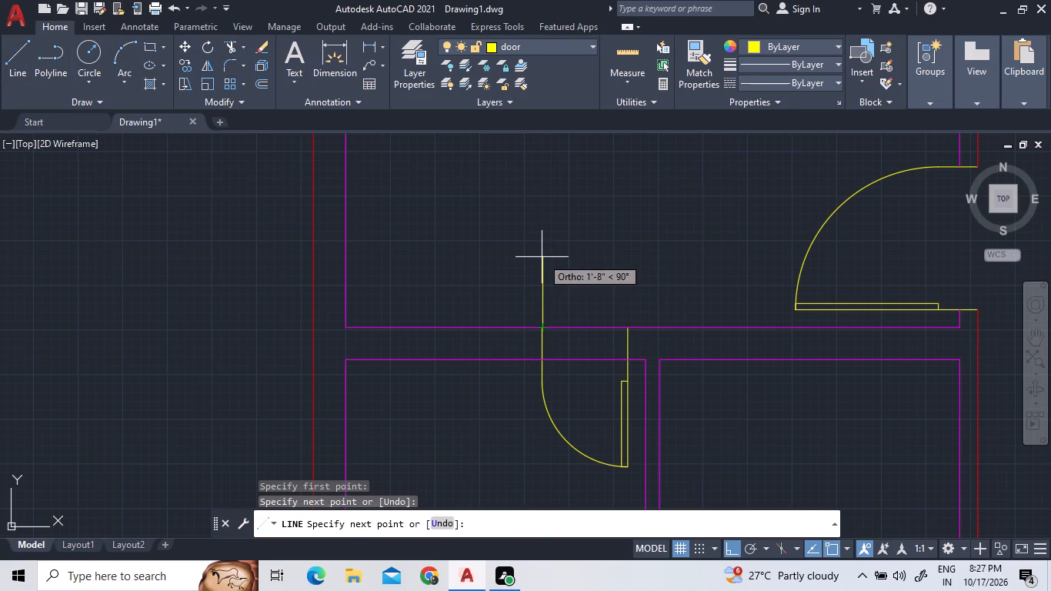
right_click(542, 257)
left_click(547, 263)
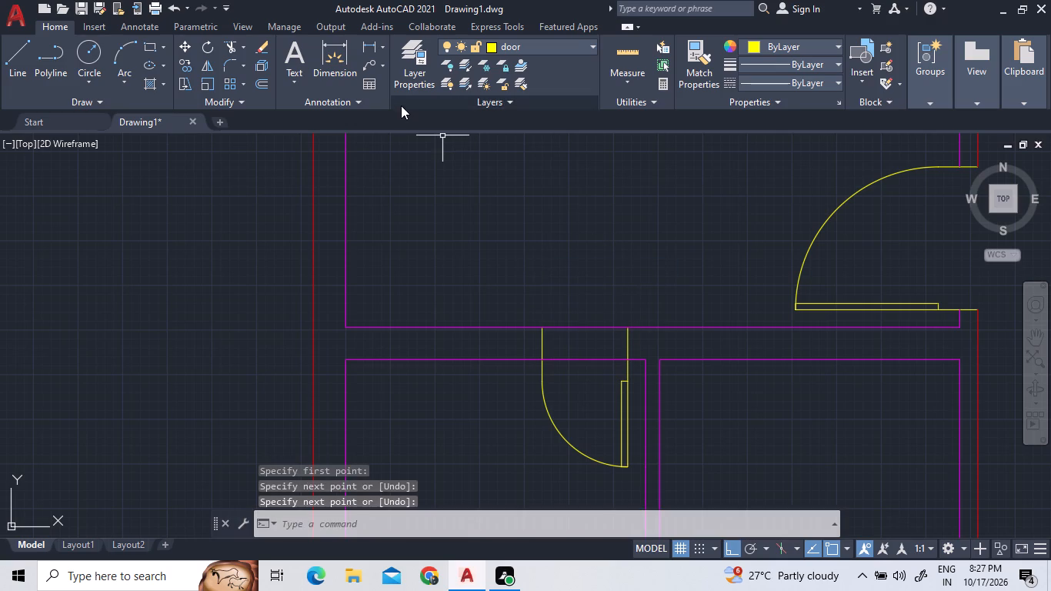
Trim both wall lines between the jamb lines to open the western small room's doorway in its north wall.
left_click(229, 46)
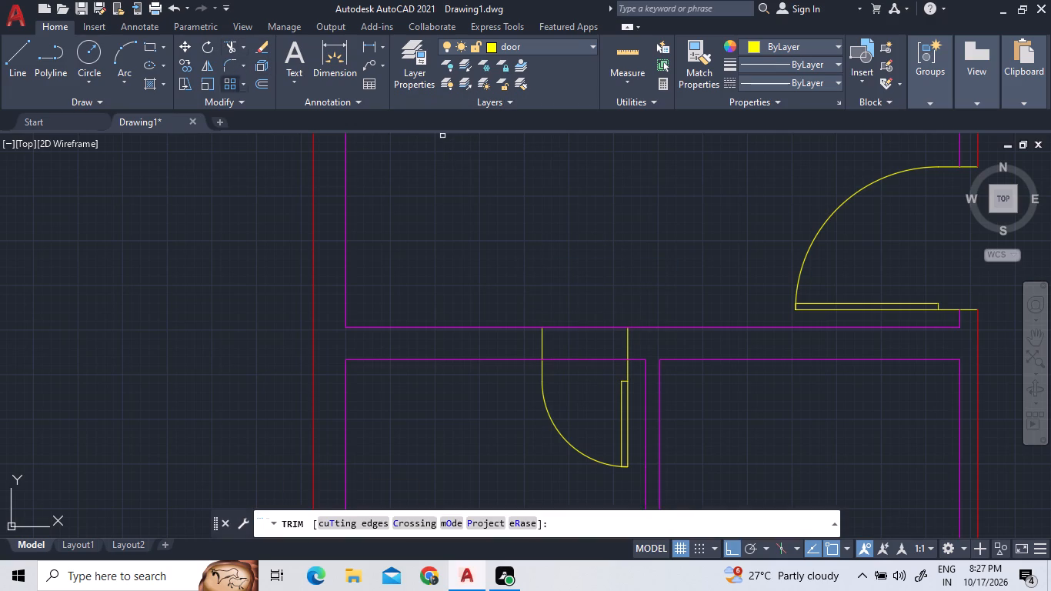
double_click(584, 379)
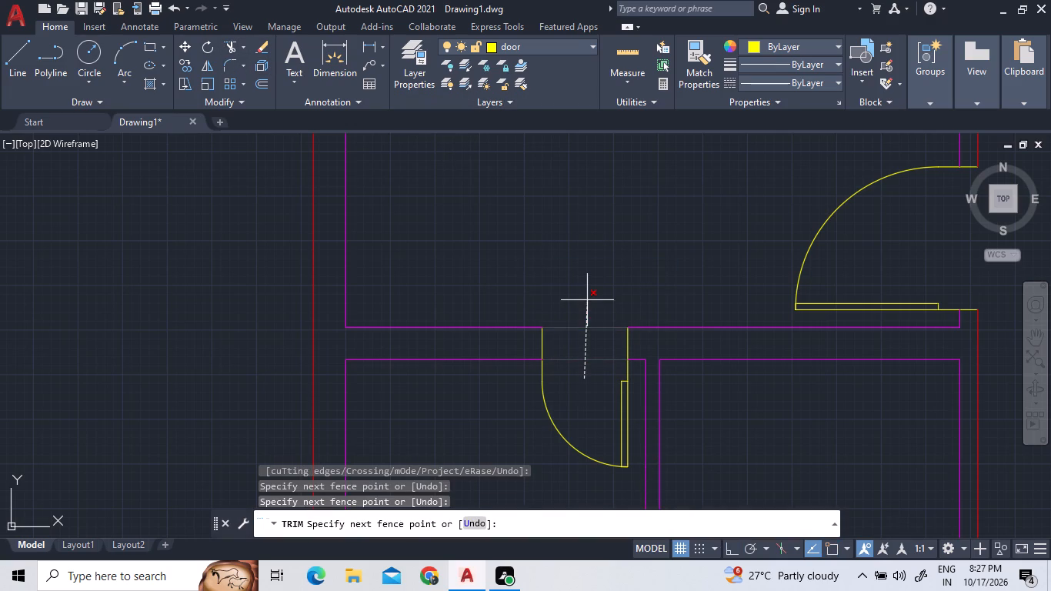
left_click(587, 300)
Draw a short line across the corridor-side wall from the eastern small room's inner northeast corner east to the red wall line.
scroll(586, 343, "down", 1)
scroll(745, 399, "down", 1)
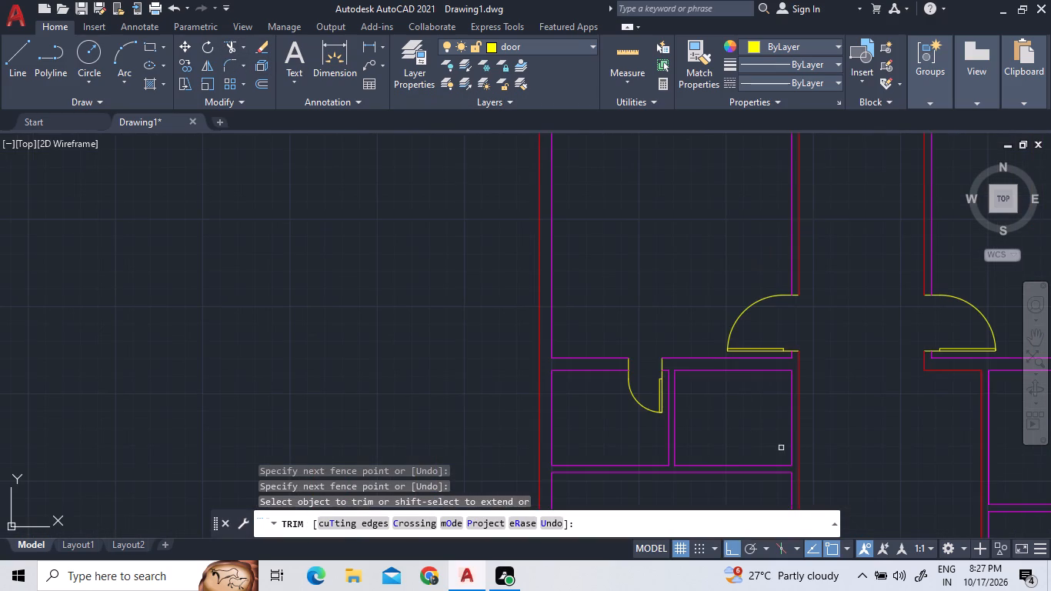
scroll(767, 435, "down", 1)
scroll(812, 482, "up", 2)
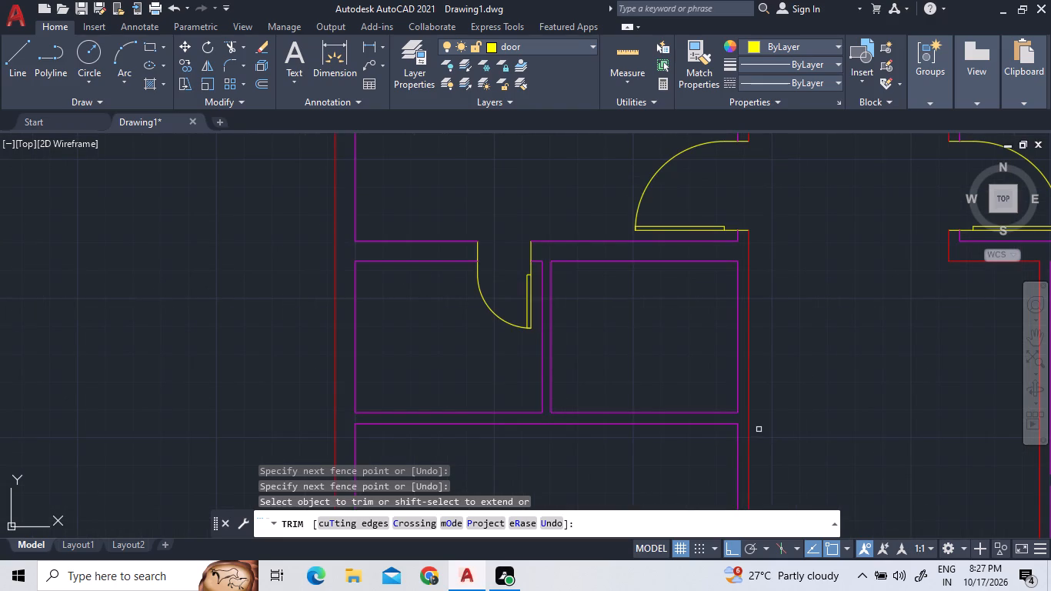
scroll(759, 429, "up", 1)
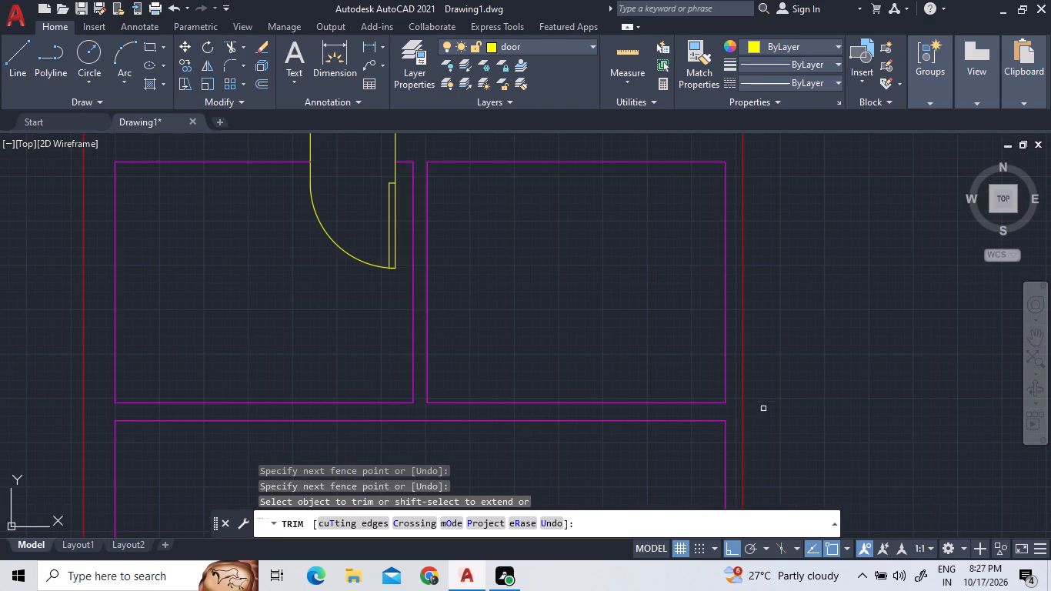
scroll(756, 344, "down", 2)
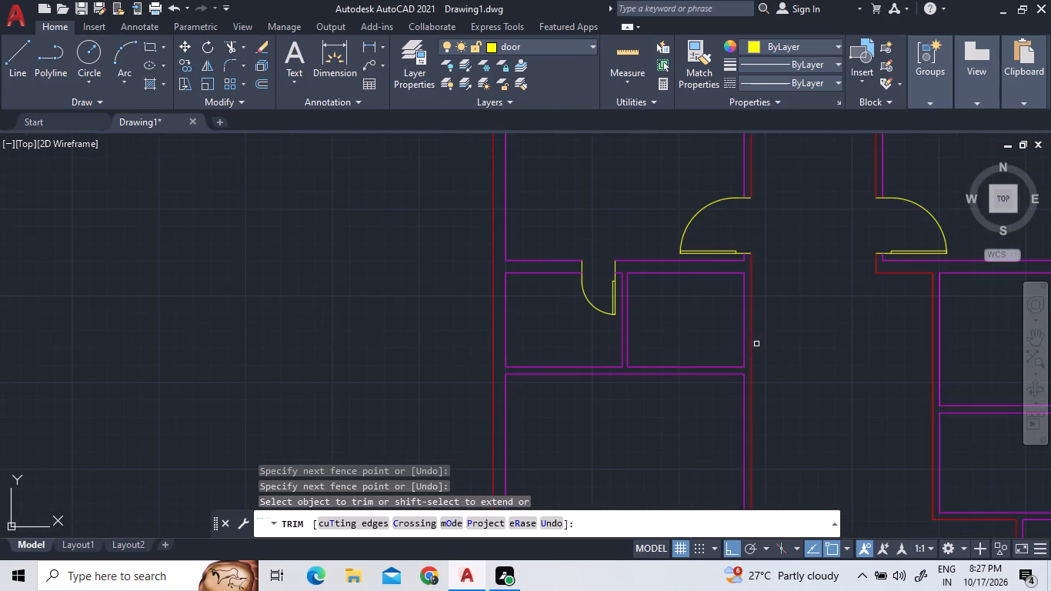
scroll(761, 280, "up", 2)
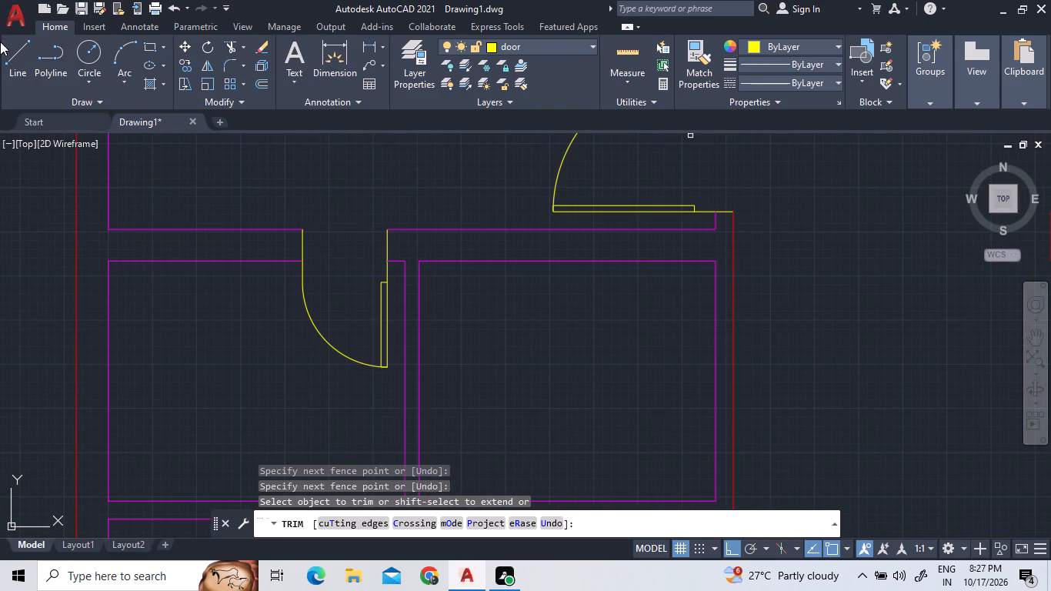
left_click(10, 57)
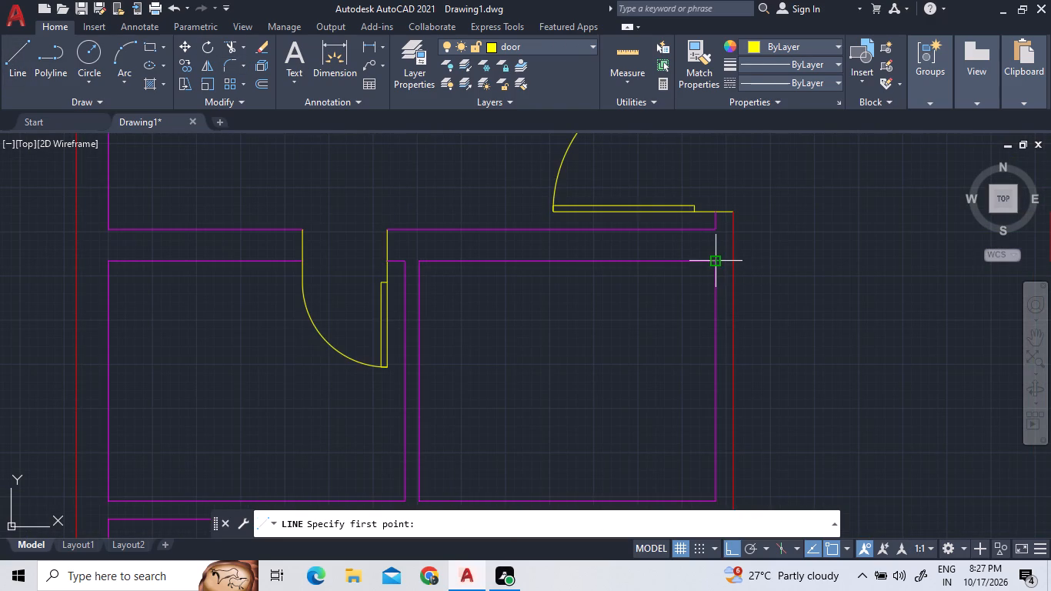
left_click(712, 263)
left_click(737, 259)
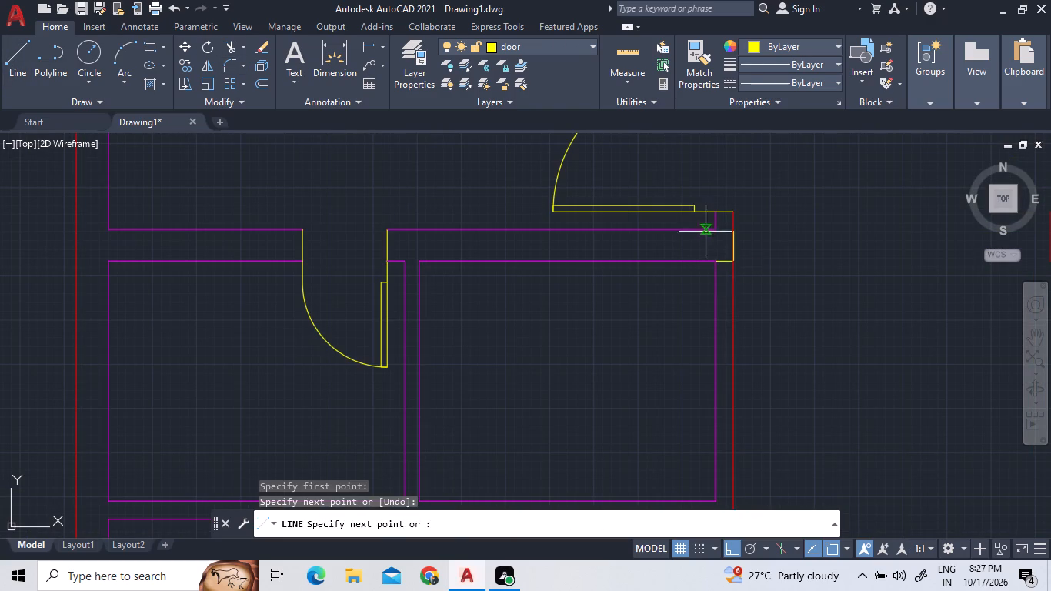
right_click(923, 272)
left_click(927, 276)
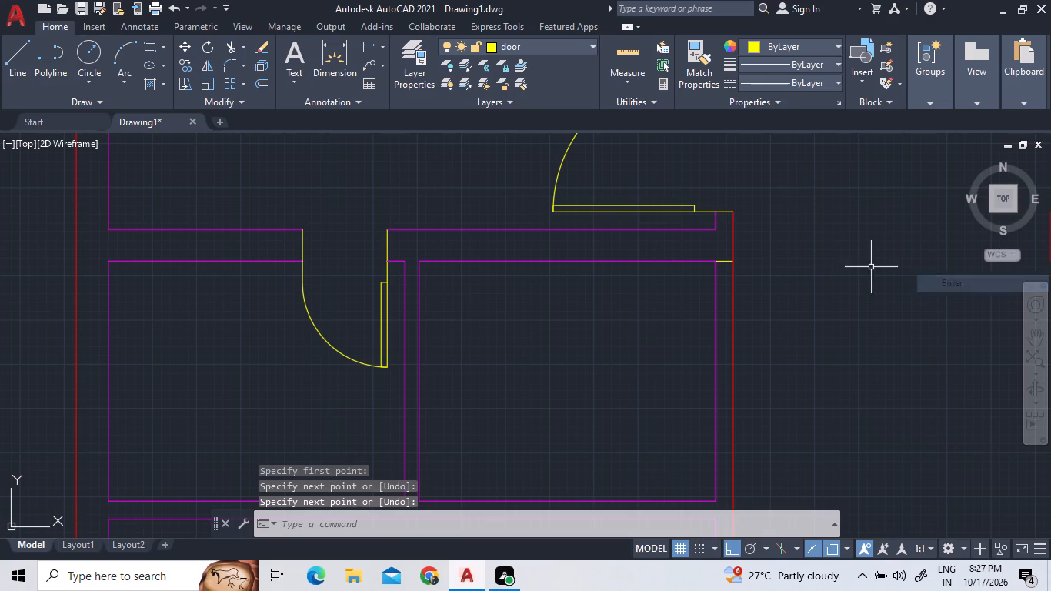
Offset the short line across the eastern small room's east wall 5" south to form the door's northern jamb.
scroll(746, 267, "up", 2)
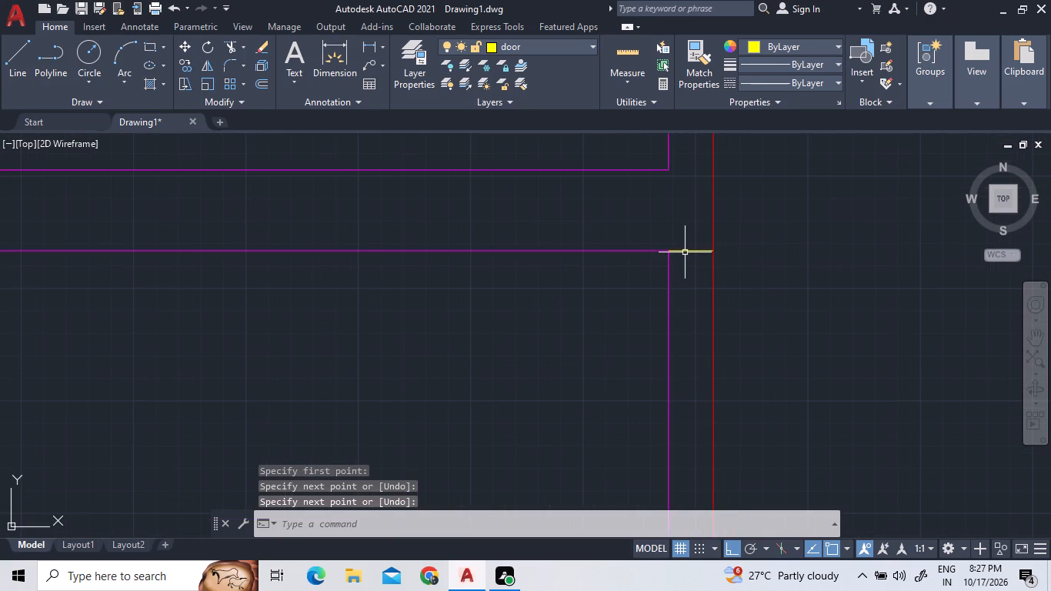
double_click(267, 82)
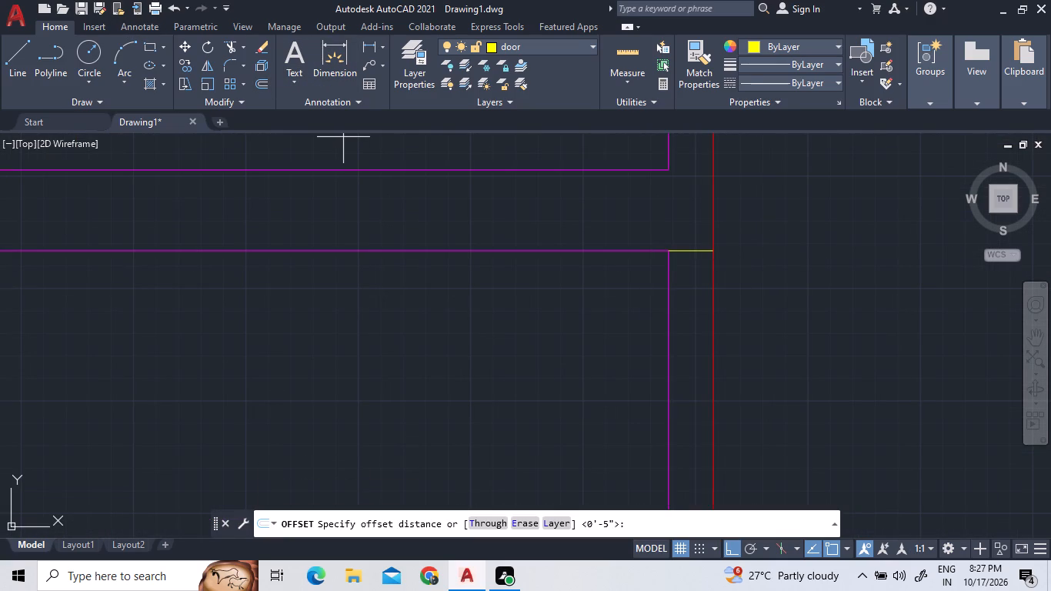
left_click(689, 252)
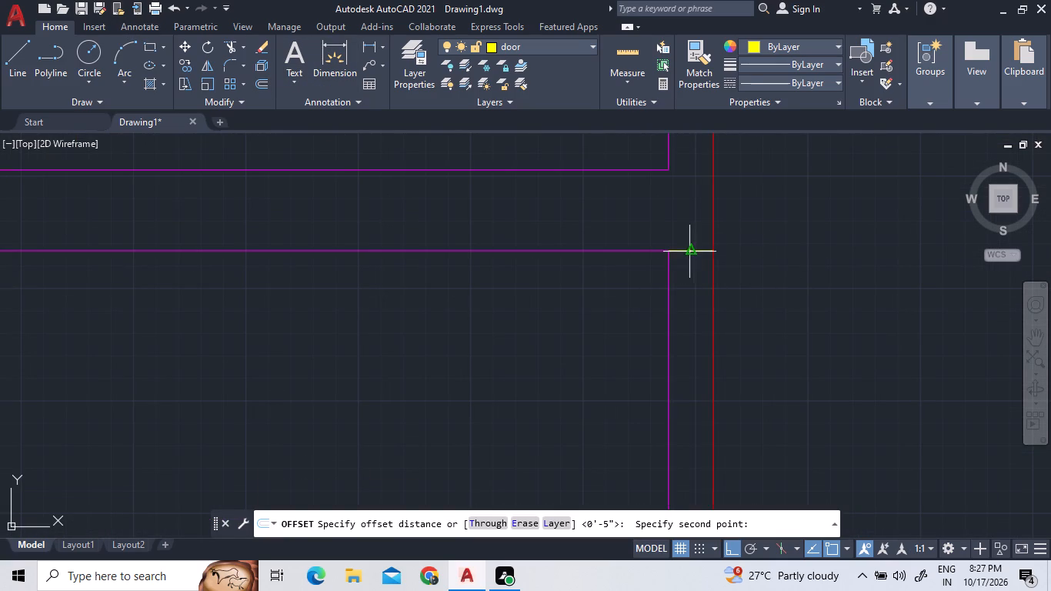
right_click(765, 255)
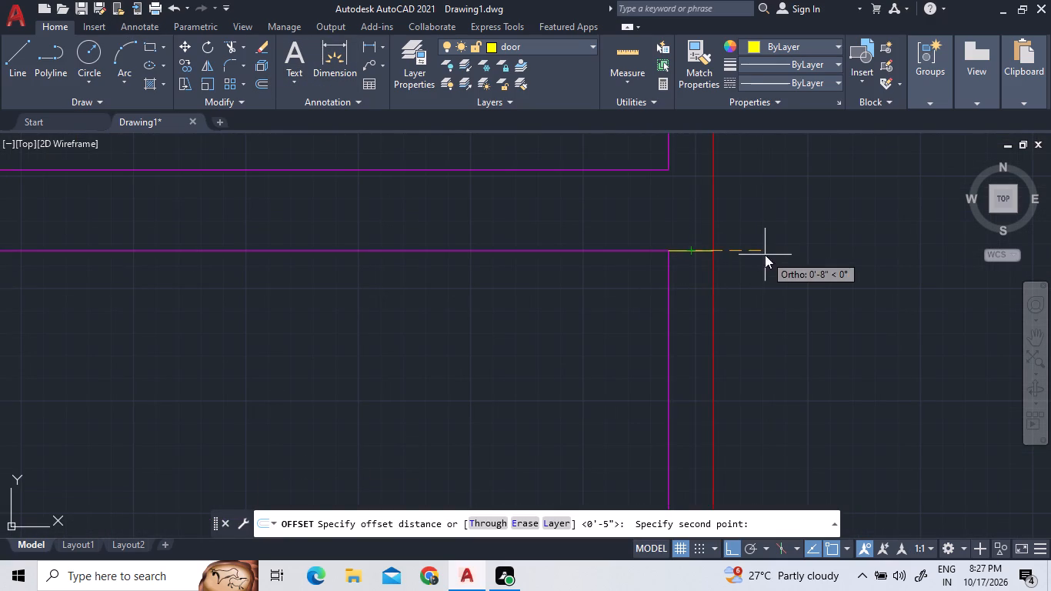
left_click(779, 260)
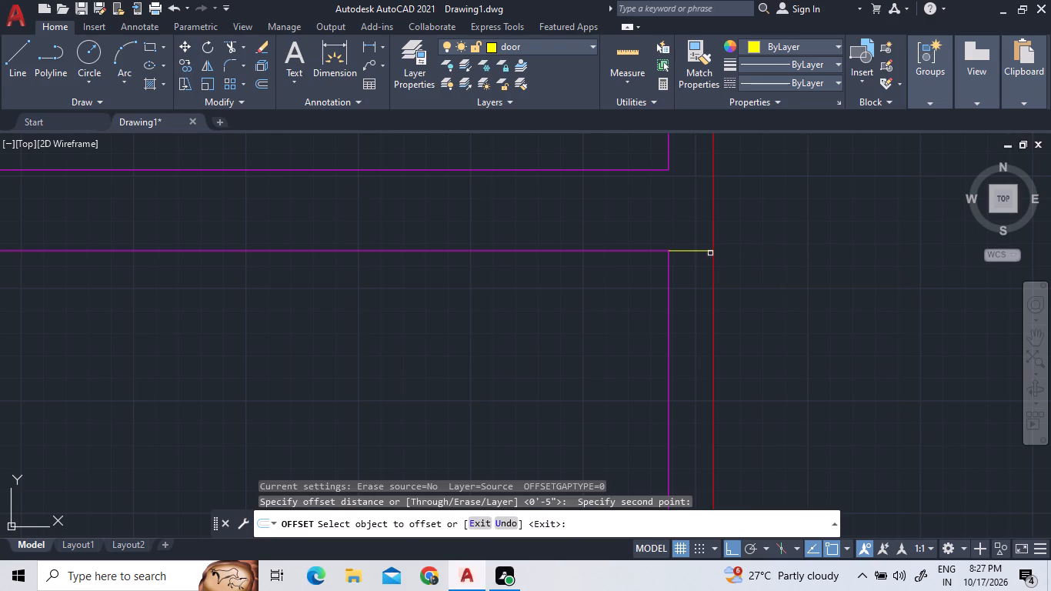
left_click(699, 252)
left_click(691, 272)
scroll(691, 273, "down", 2)
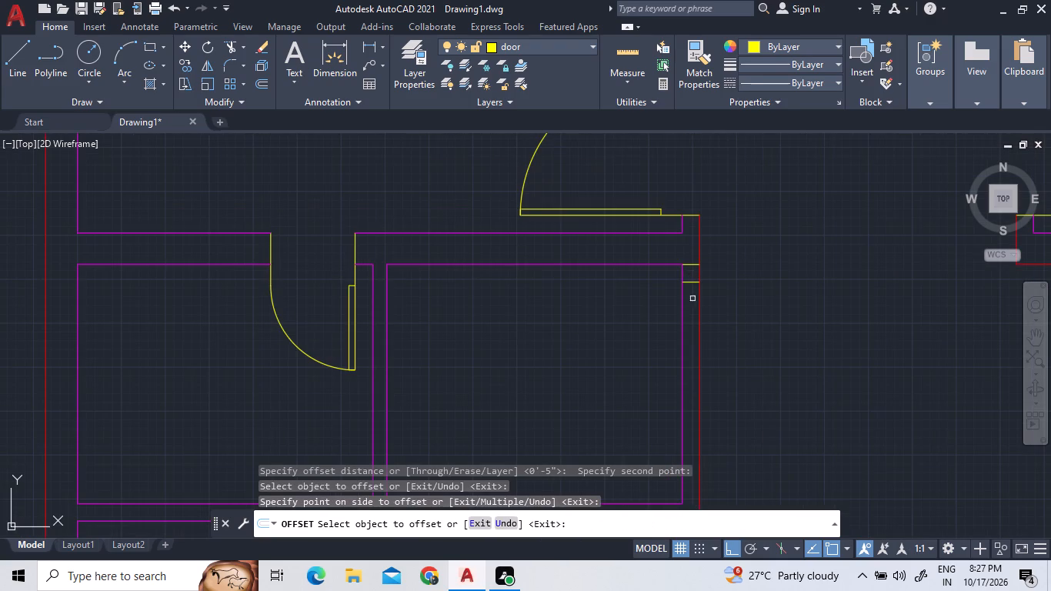
right_click(495, 346)
left_click(517, 352)
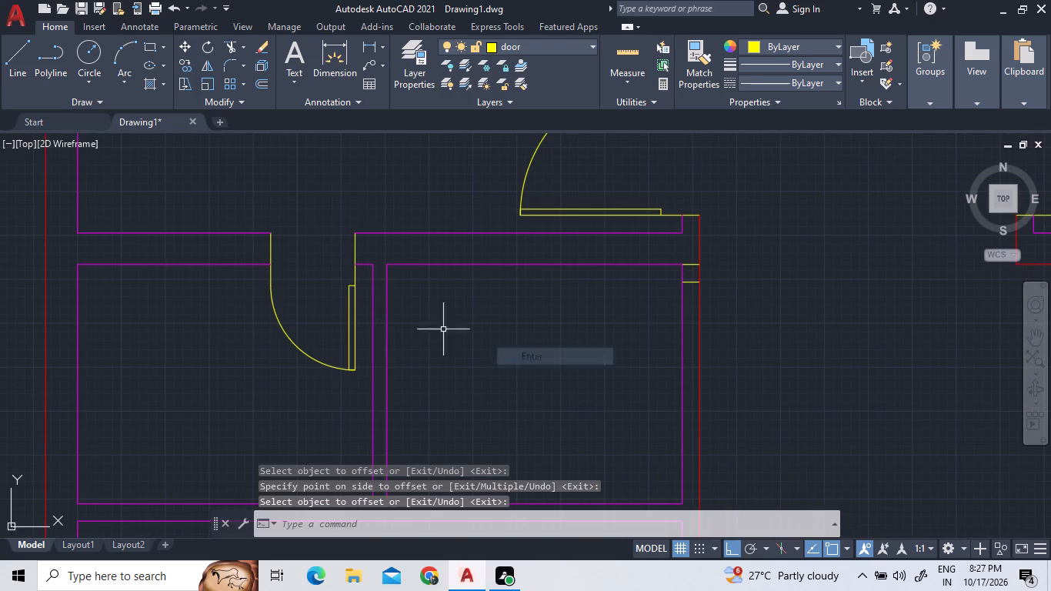
Mirror the northwest room's door about the short line at the eastern small room's northeast corner, keeping the original door.
double_click(548, 212)
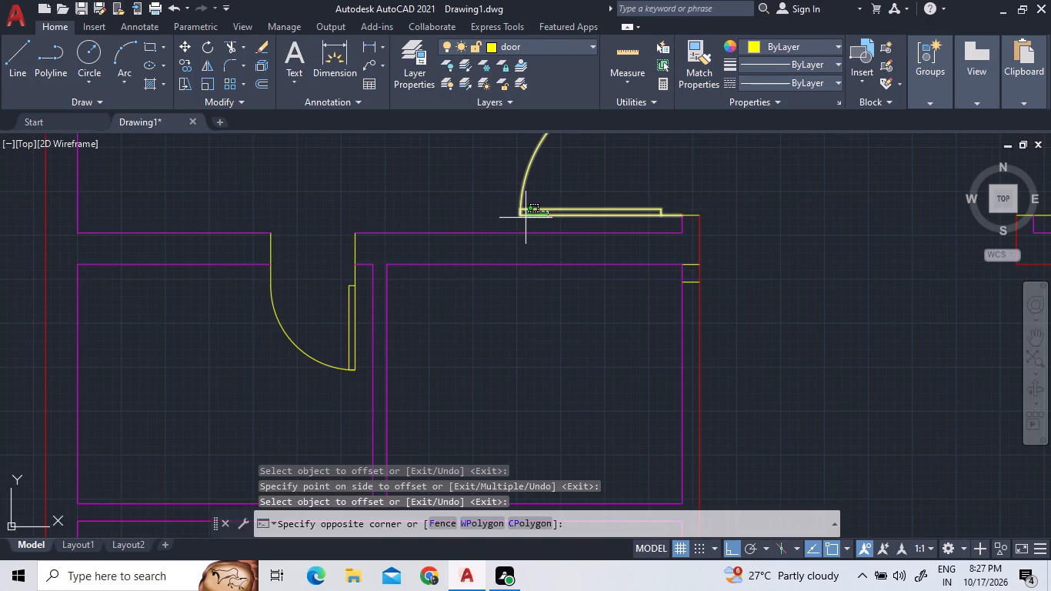
left_click(564, 198)
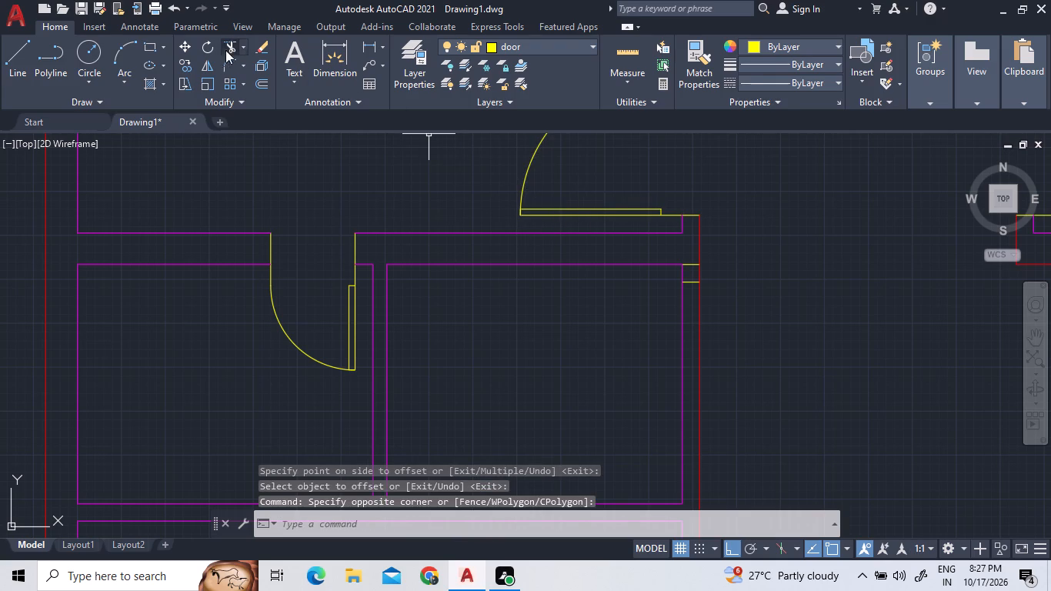
left_click(207, 60)
triple_click(642, 212)
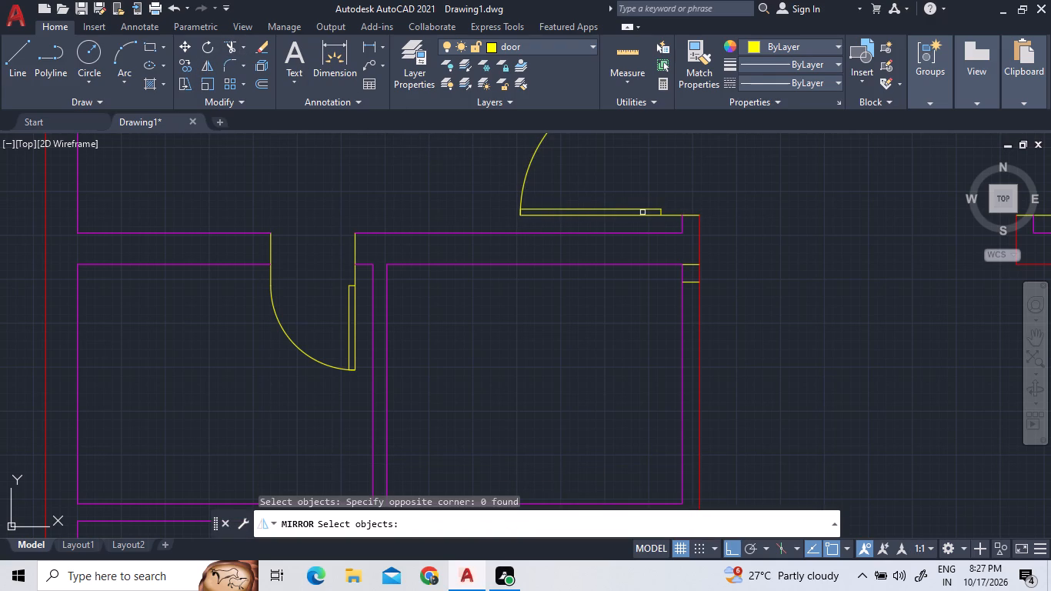
left_click(613, 213)
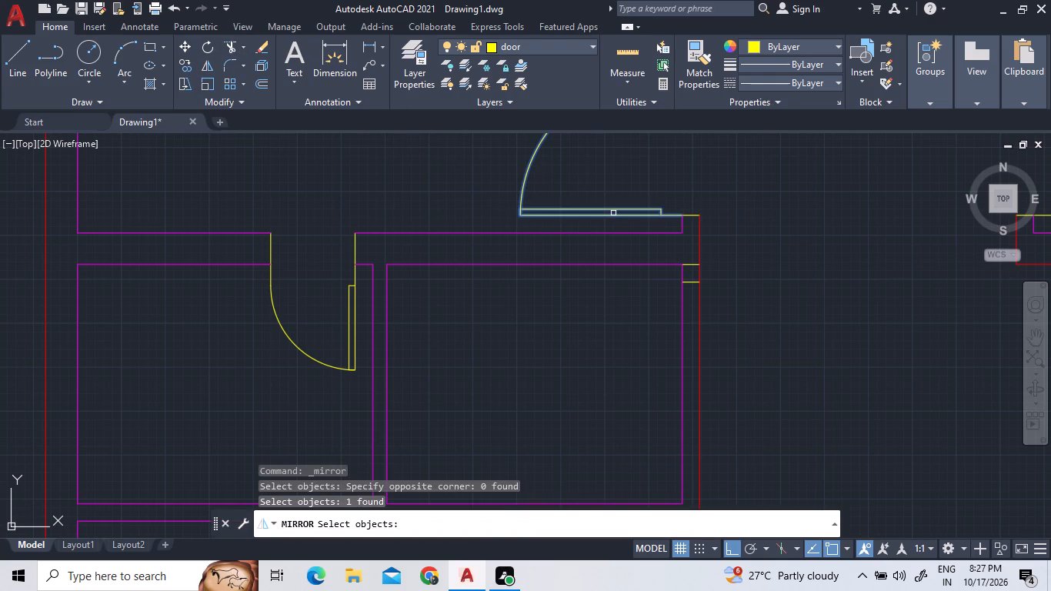
right_click(613, 215)
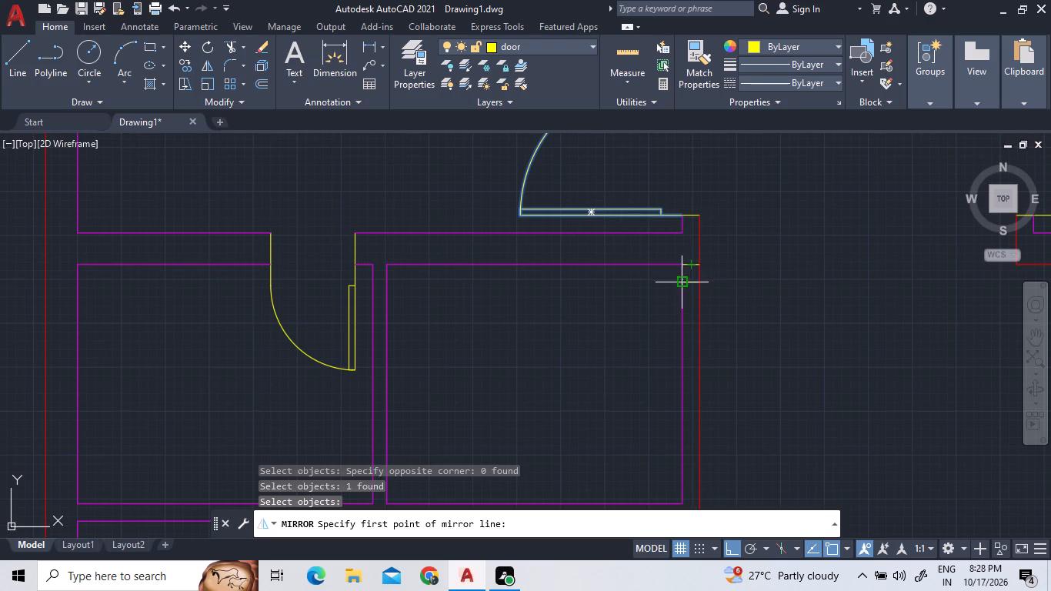
left_click(681, 268)
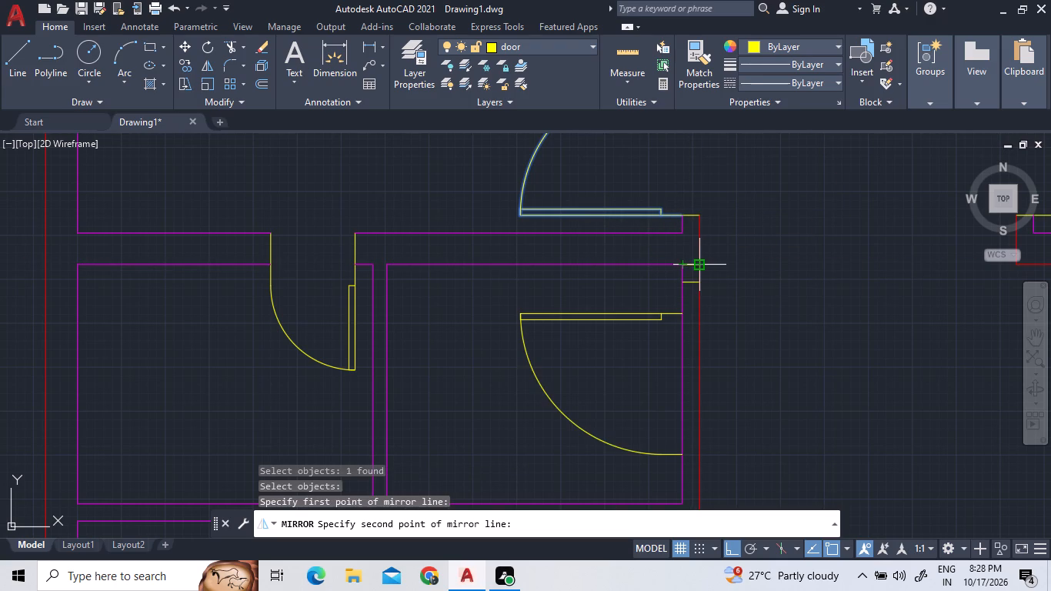
left_click(699, 265)
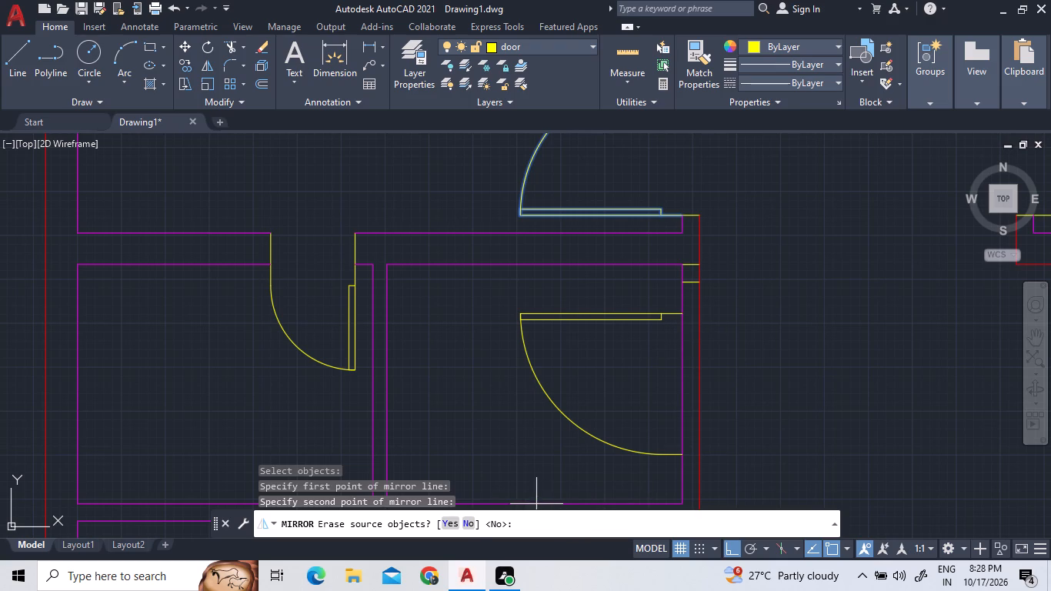
left_click(473, 526)
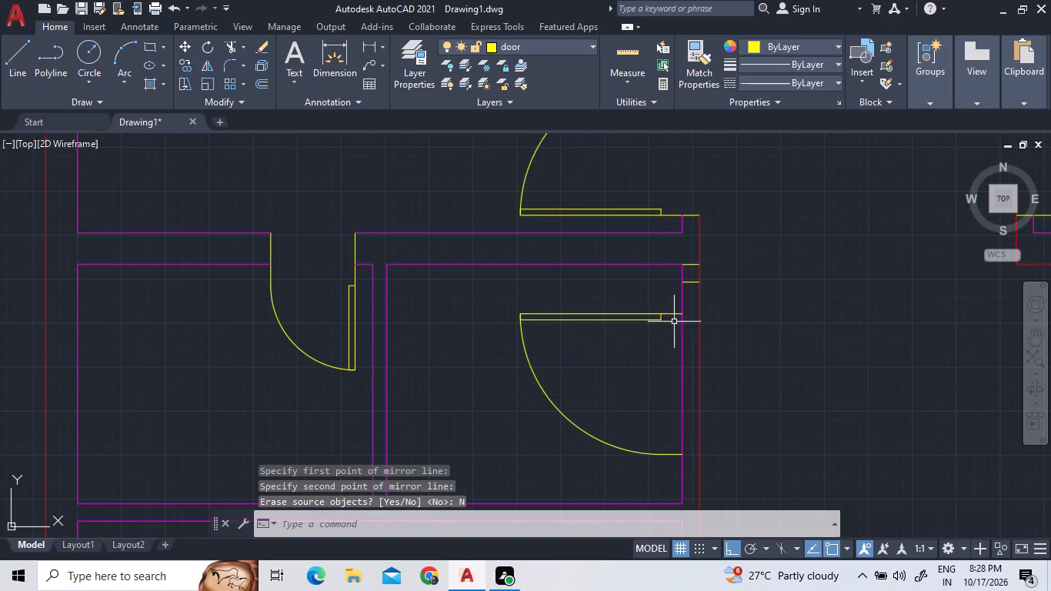
Move the mirrored door by its hinge-side end onto the west end of the offset jamb line in the eastern small room.
left_click(674, 314)
right_click(669, 305)
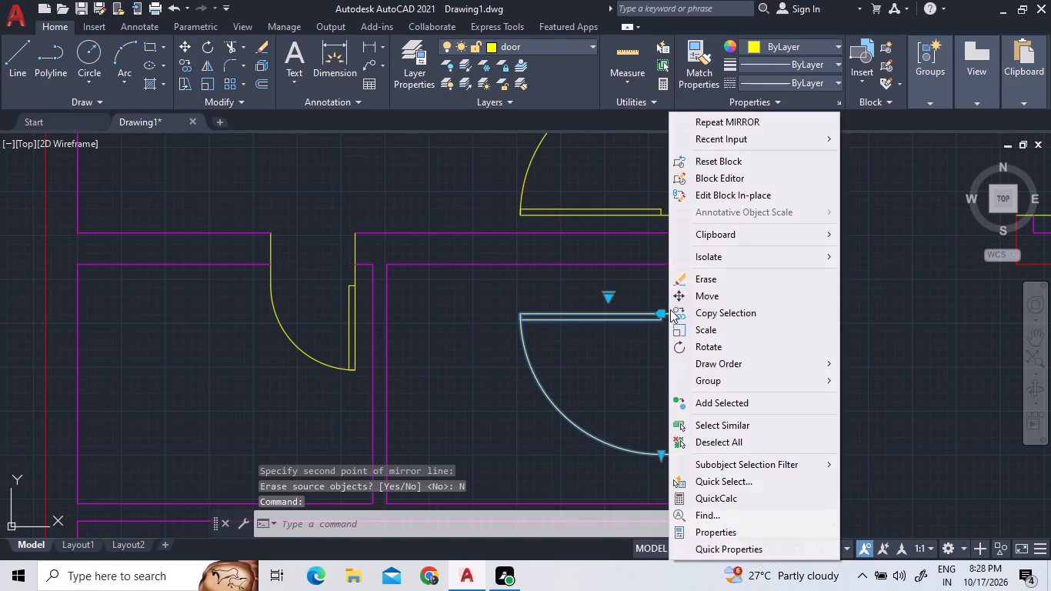
left_click(692, 297)
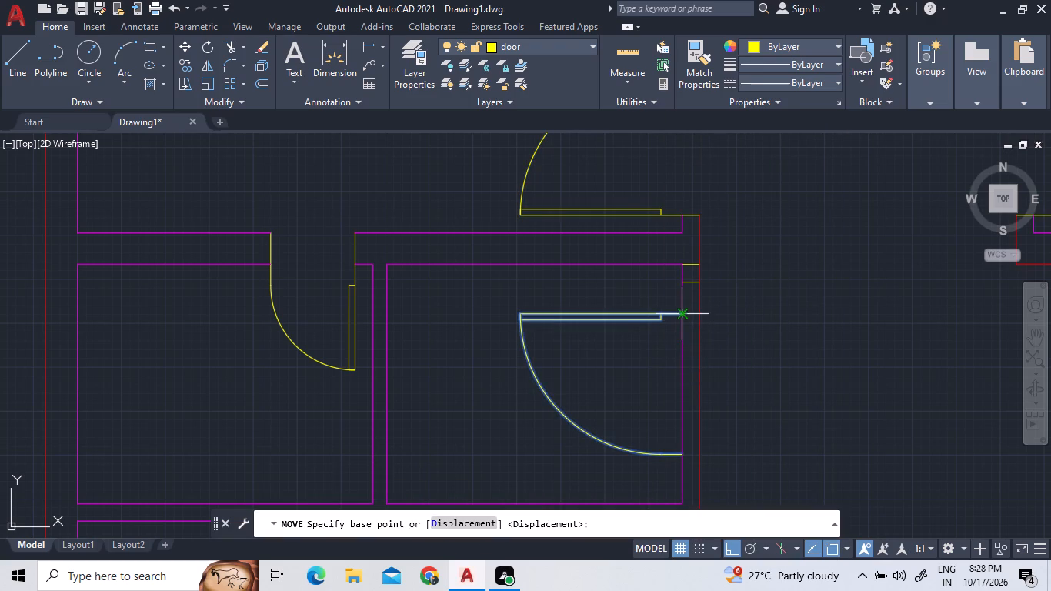
left_click(682, 317)
scroll(695, 279, "up", 4)
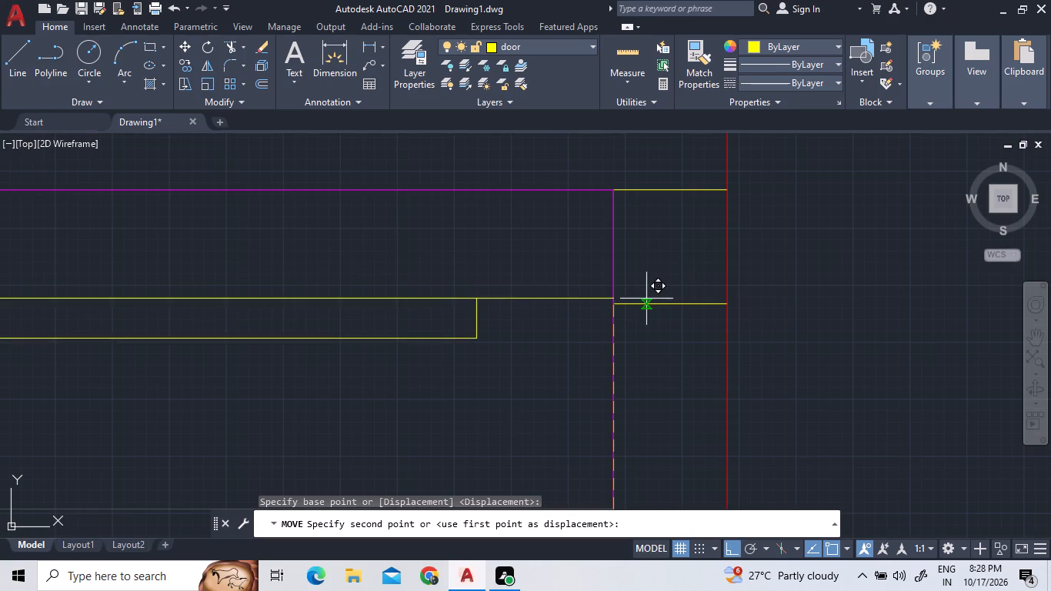
left_click(616, 304)
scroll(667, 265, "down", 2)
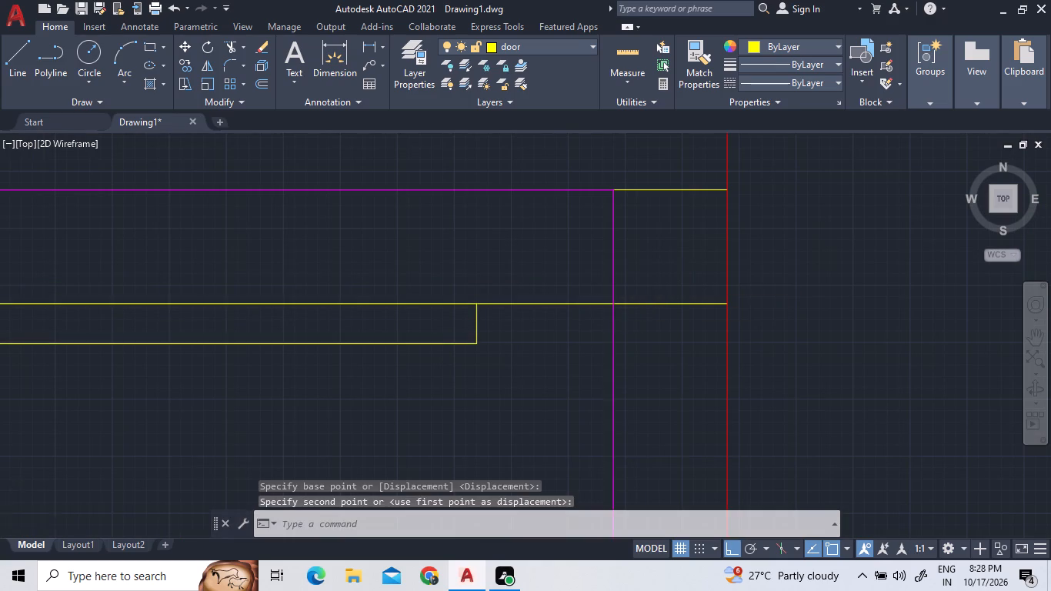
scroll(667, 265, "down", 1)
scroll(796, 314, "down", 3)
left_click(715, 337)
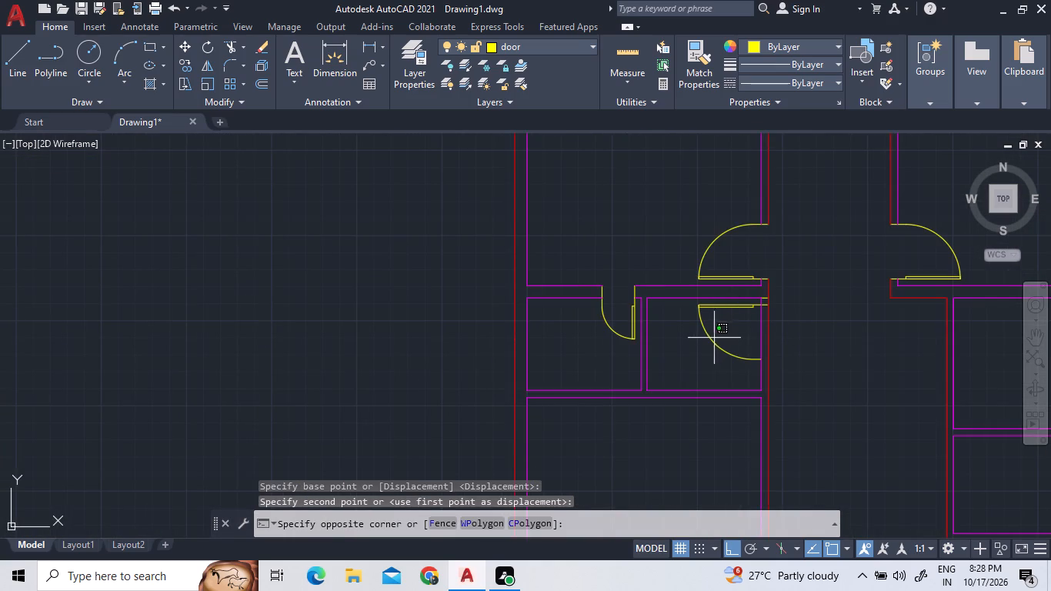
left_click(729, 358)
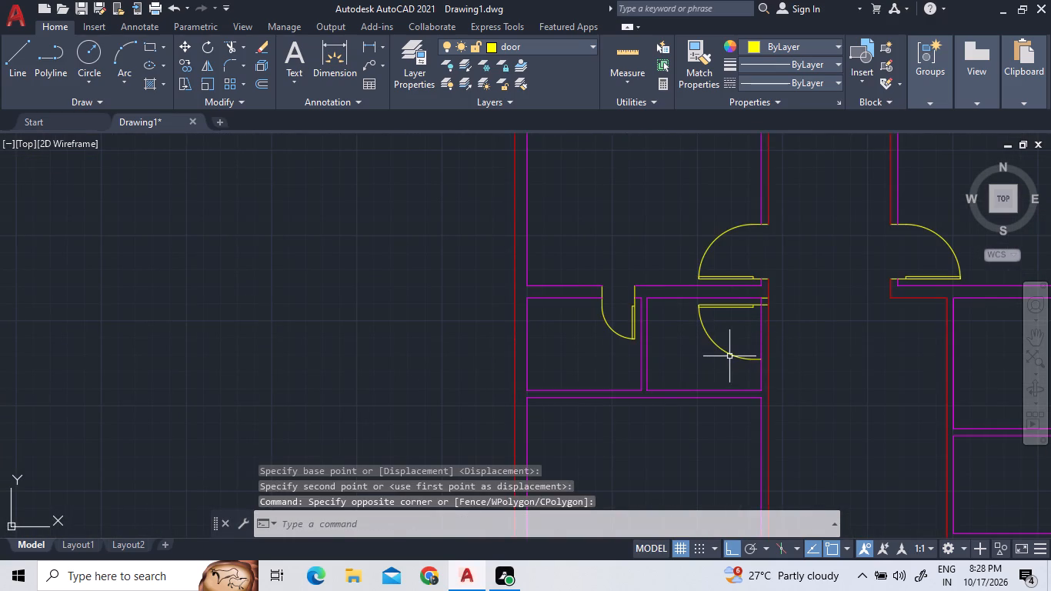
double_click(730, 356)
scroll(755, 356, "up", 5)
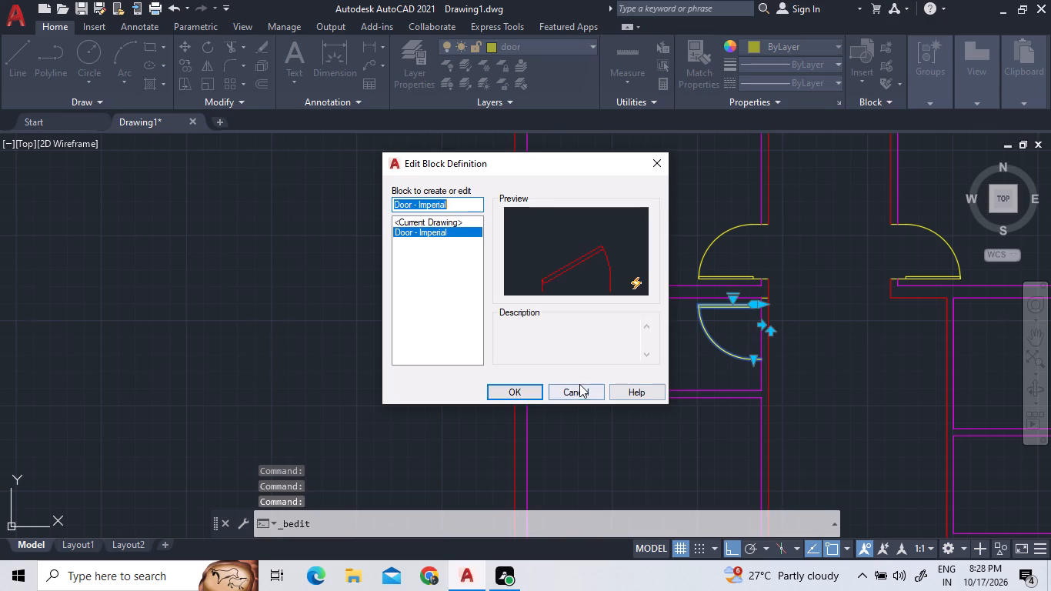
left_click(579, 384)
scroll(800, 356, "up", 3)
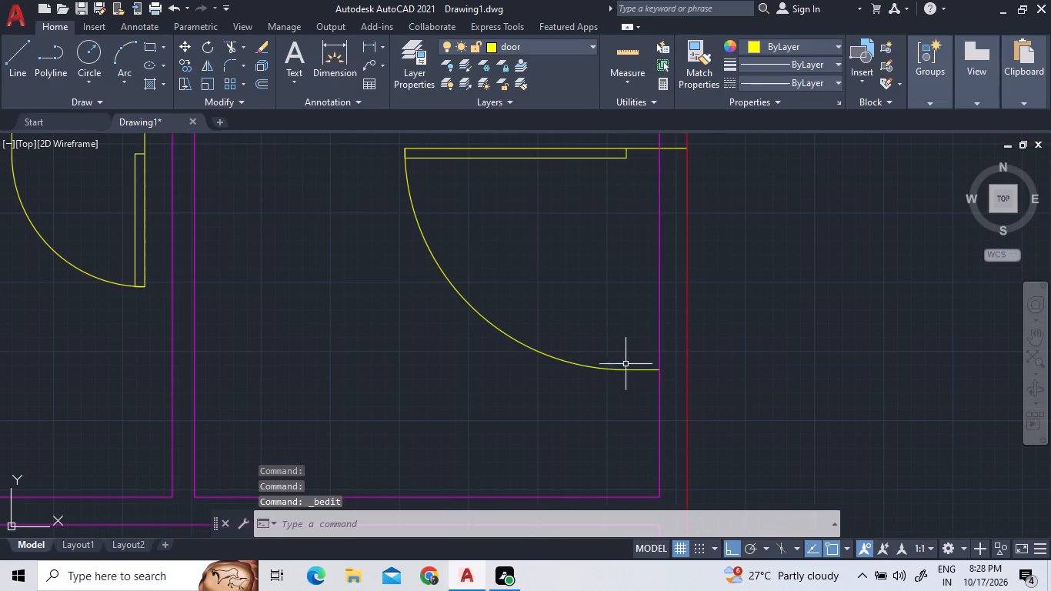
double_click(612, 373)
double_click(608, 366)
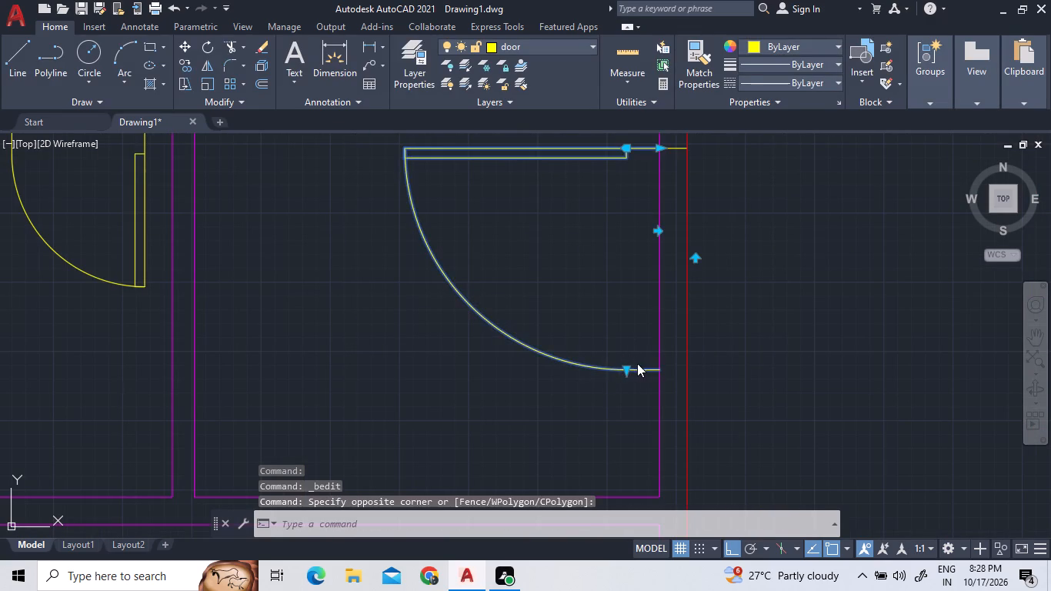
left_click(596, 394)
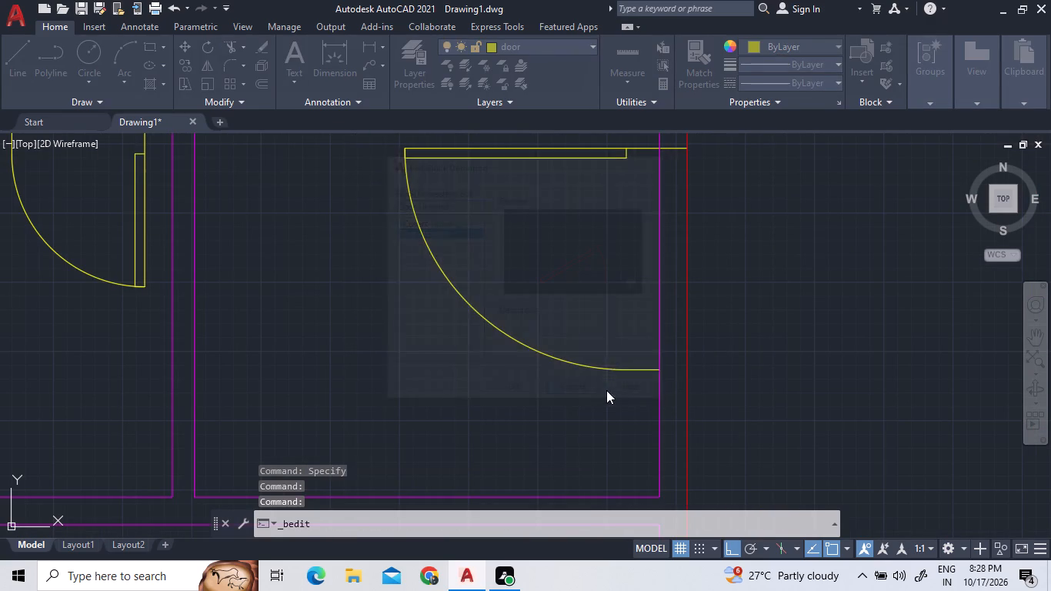
Shrink the eastern small room's mirrored door to match the opening width of the western small room's door.
left_click(616, 368)
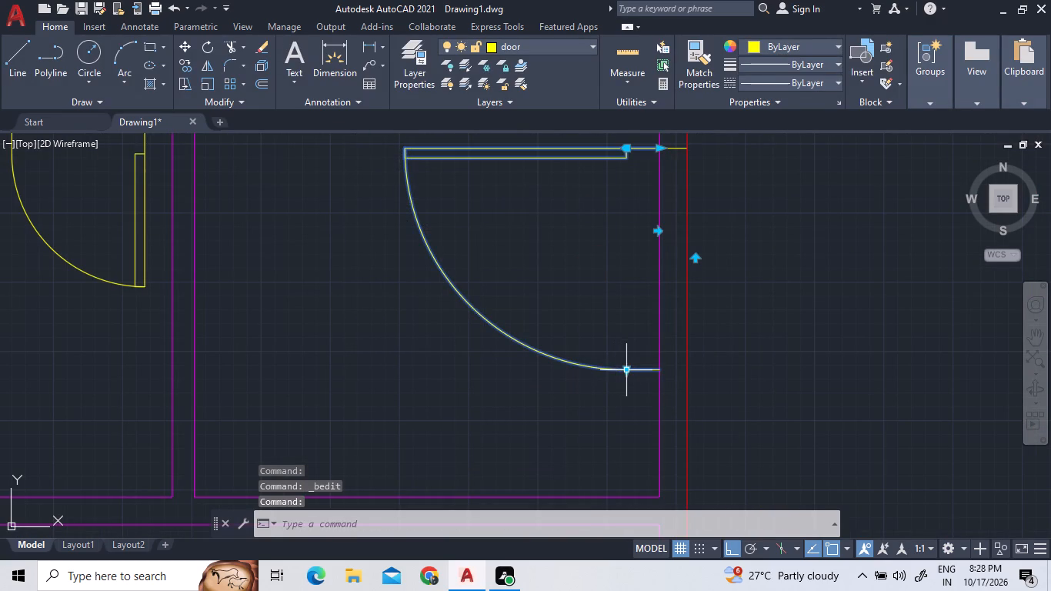
double_click(626, 371)
left_click(642, 279)
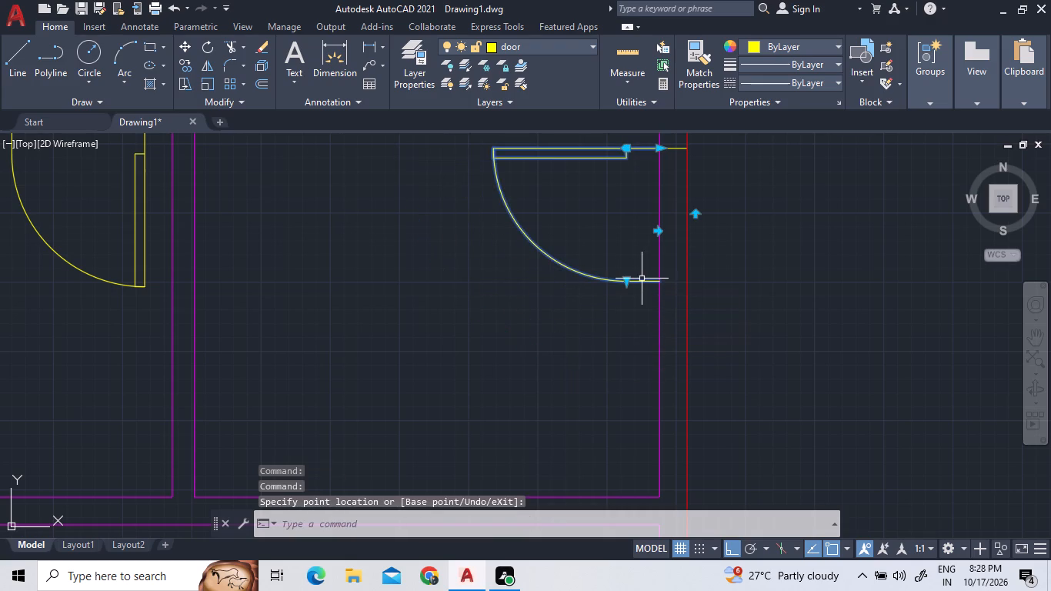
scroll(646, 295, "down", 2)
scroll(702, 218, "up", 2)
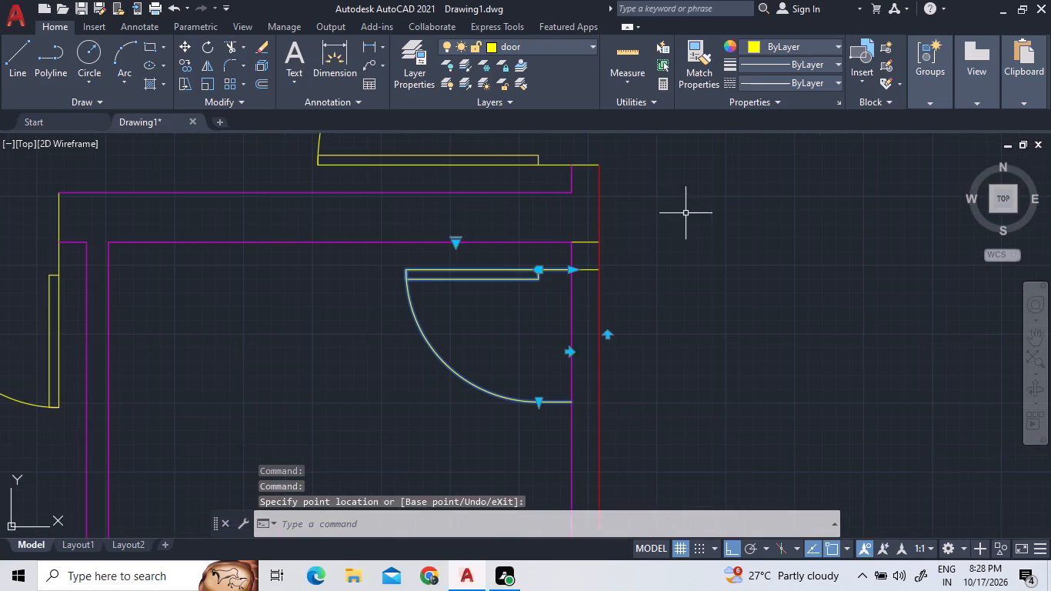
Draw a jamb line from the south end of the eastern small room's door east across the wall to the red wall line.
left_click(29, 65)
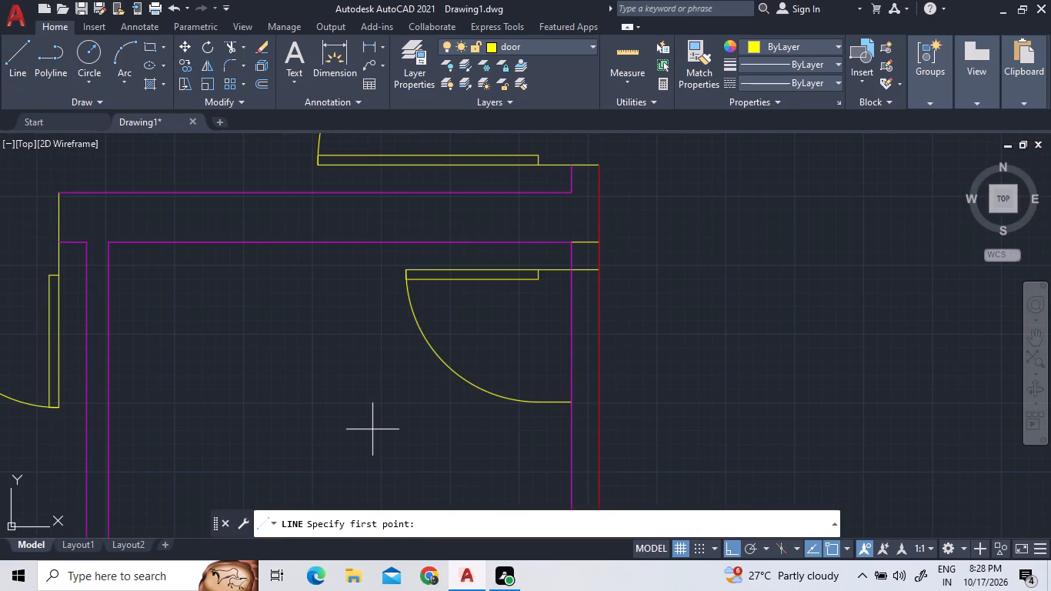
left_click(573, 402)
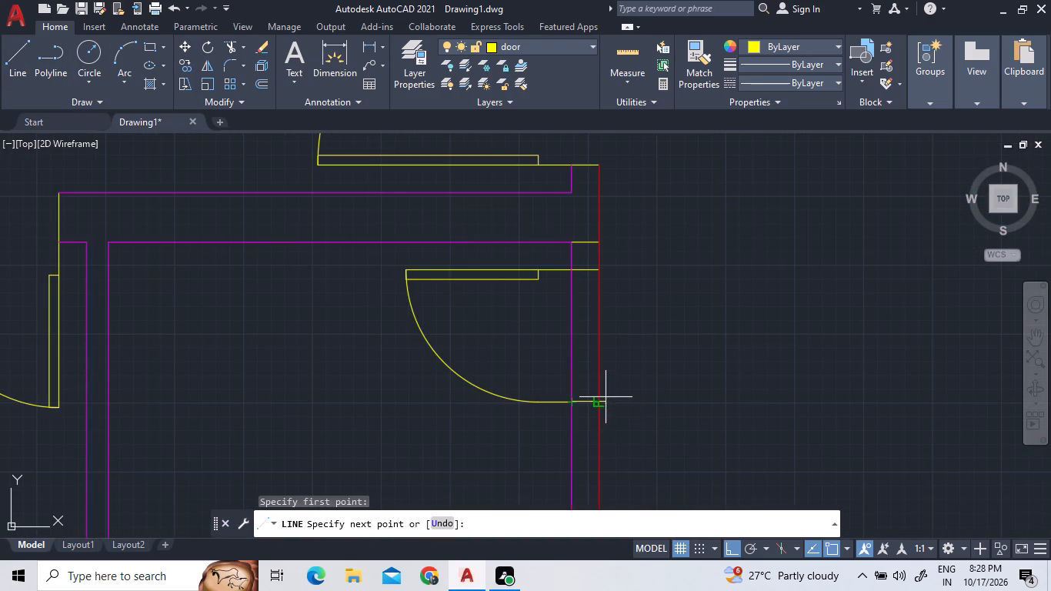
double_click(598, 402)
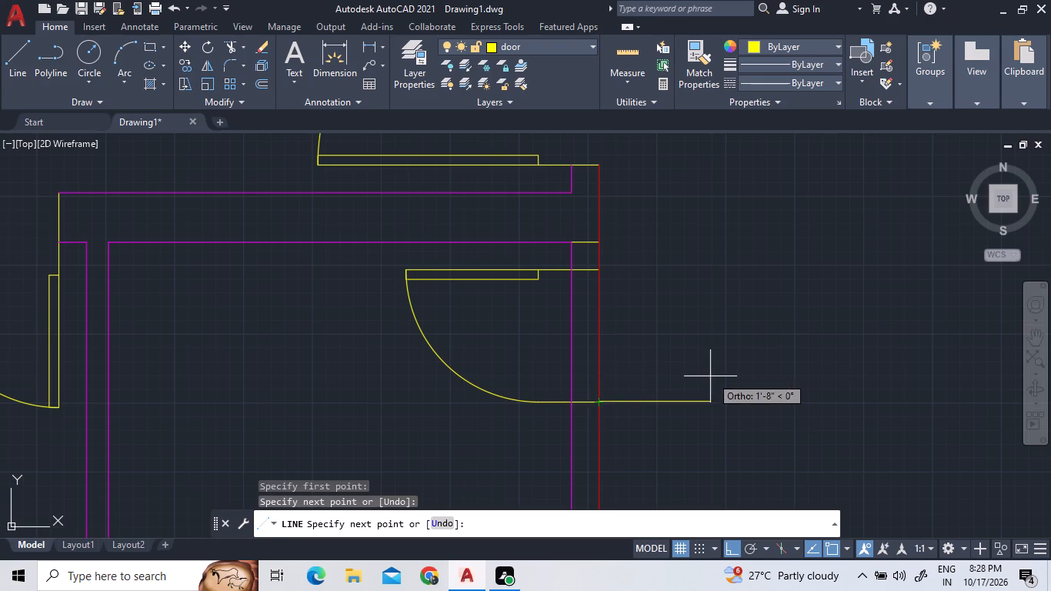
right_click(709, 376)
left_click(727, 386)
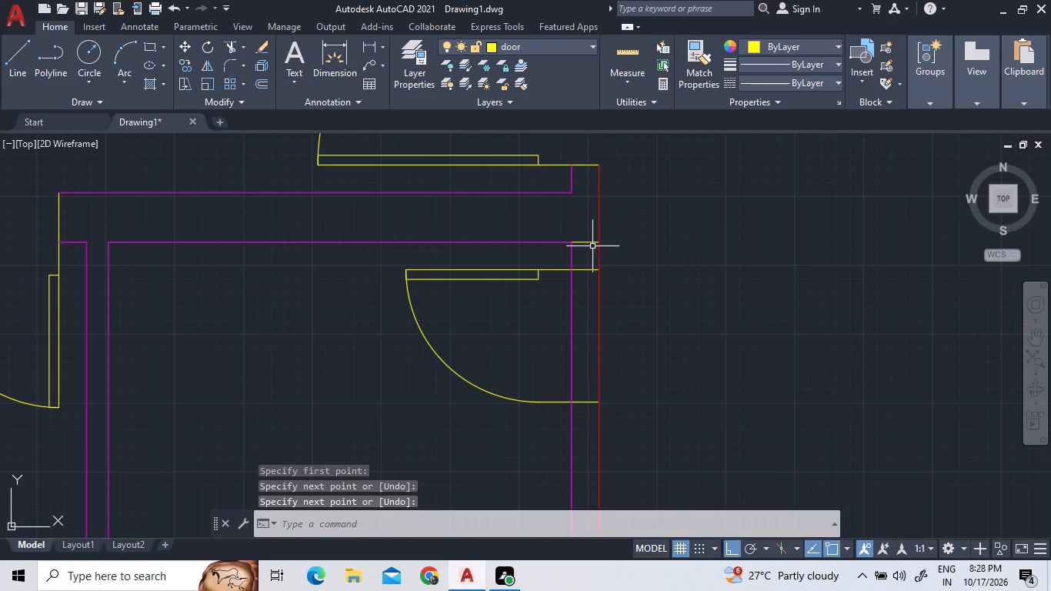
Delete the short helper line across the wall at the eastern small room's inner northeast corner.
triple_click(592, 247)
double_click(586, 235)
double_click(584, 241)
left_click(584, 243)
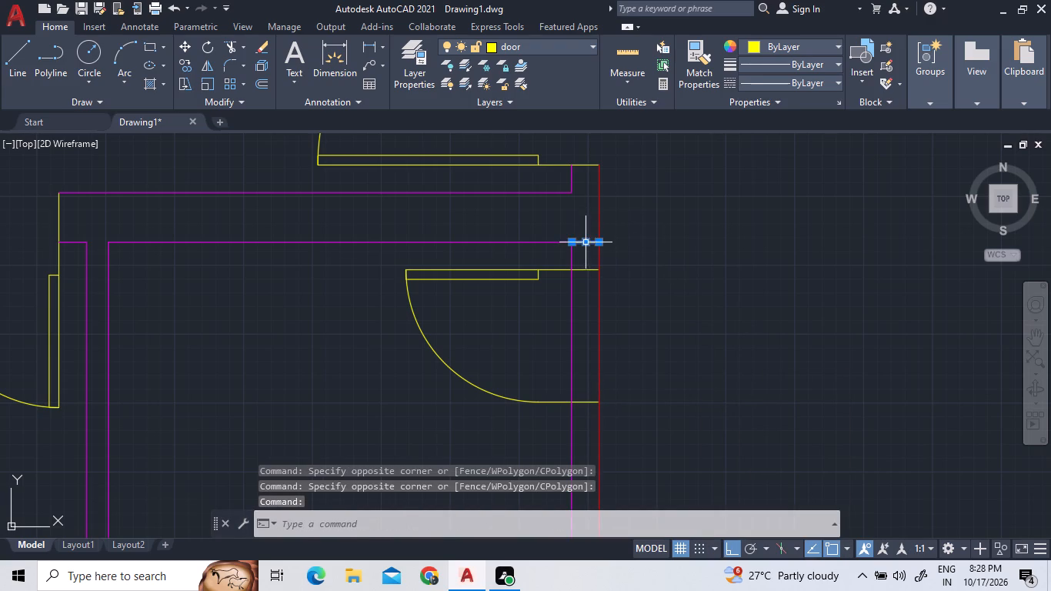
key("Delete")
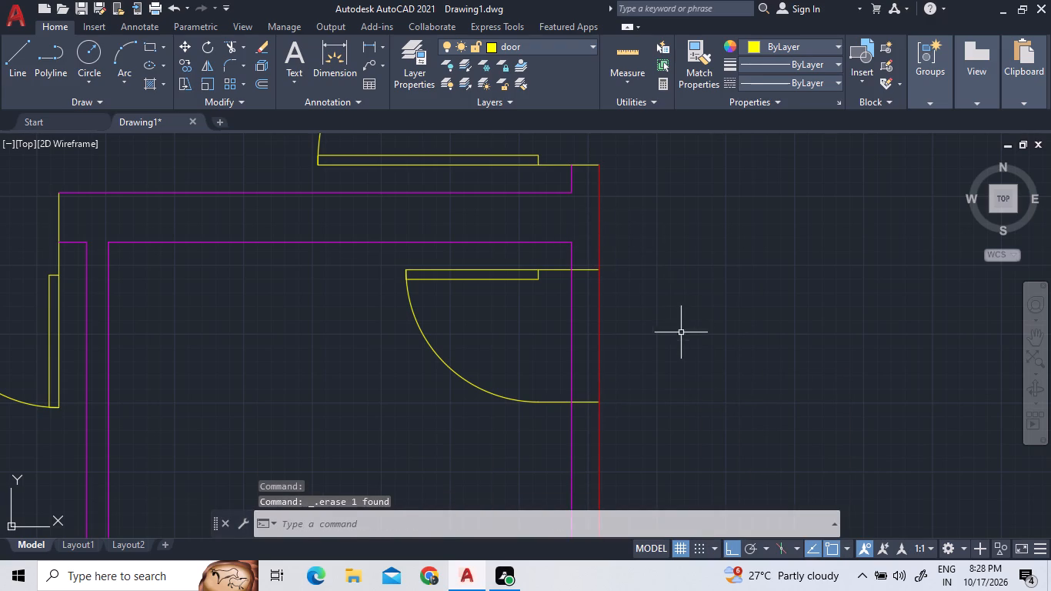
Trim the magenta and red wall lines between the two jambs of the eastern small room's door opening.
left_click(233, 47)
left_click(571, 336)
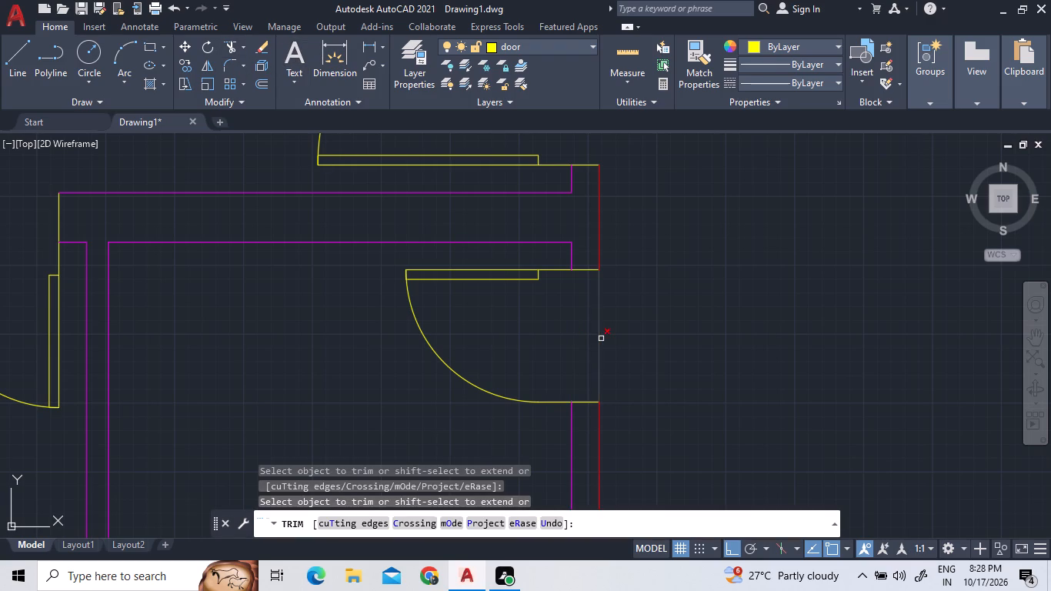
double_click(601, 339)
Measure the width of the corridor's northern part and the adjoining wall between it and the northwest room.
scroll(683, 321, "down", 5)
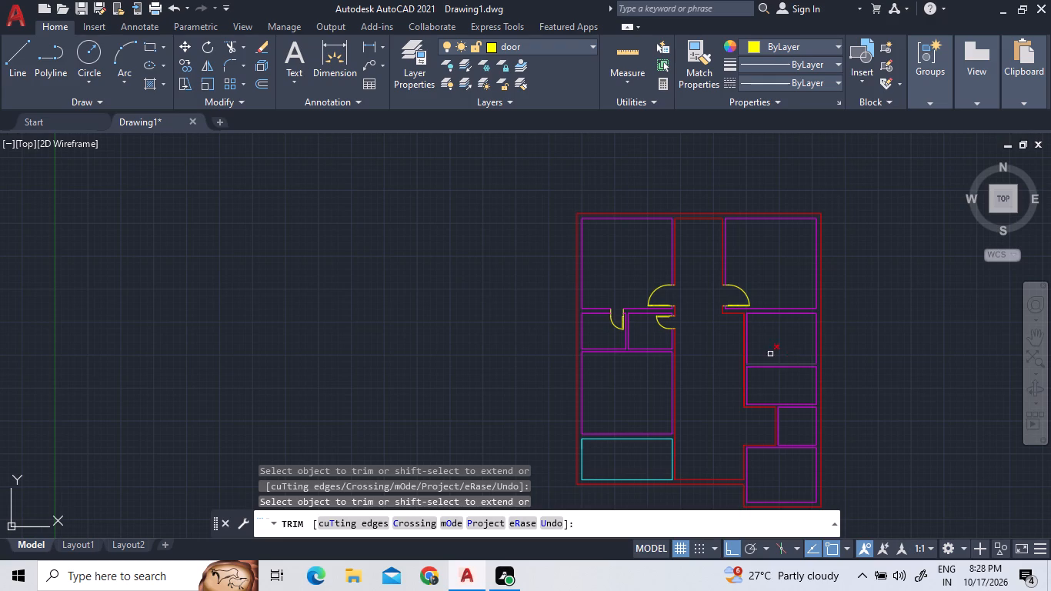
scroll(706, 242, "up", 1)
scroll(706, 242, "down", 1)
scroll(706, 242, "up", 1)
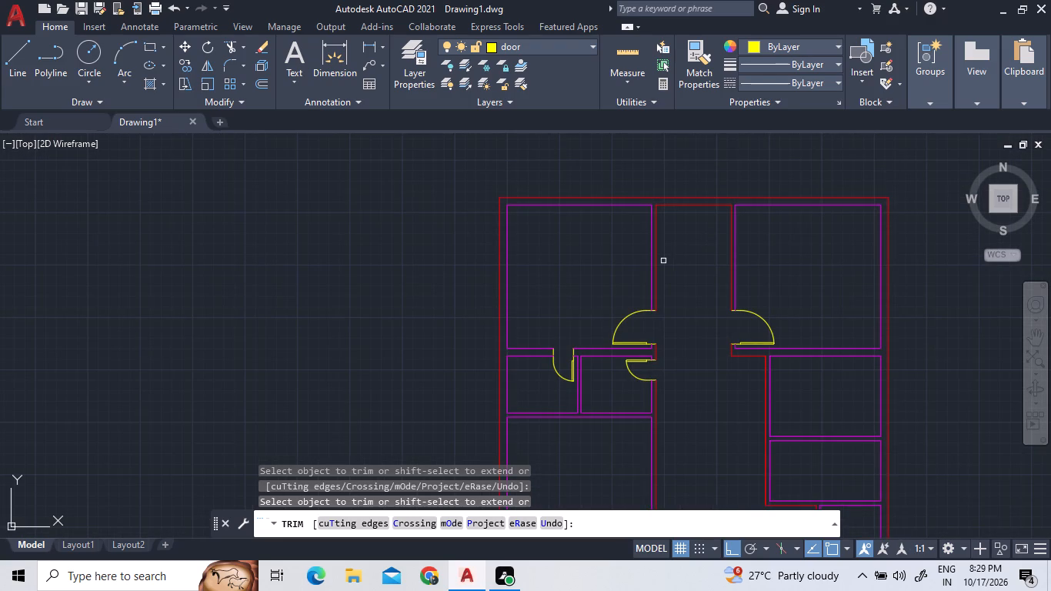
scroll(648, 277, "up", 2)
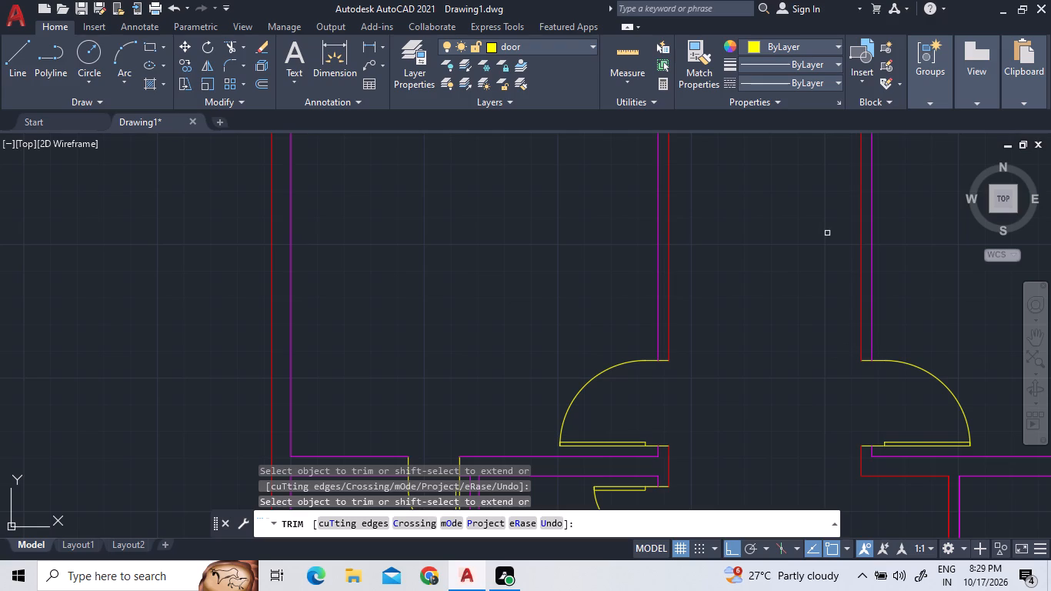
scroll(765, 259, "down", 2)
left_click(613, 56)
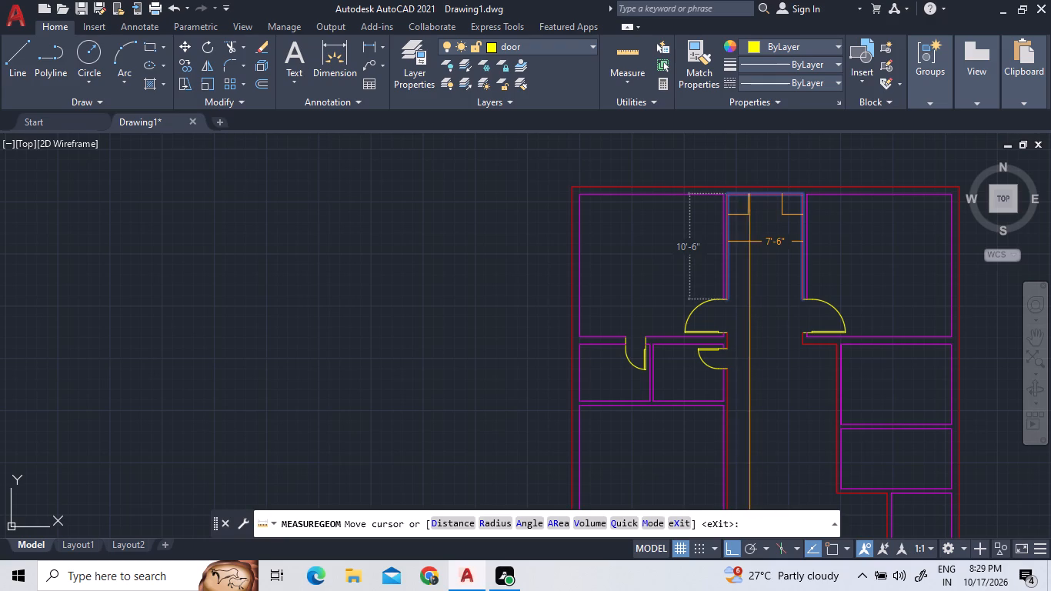
scroll(726, 242, "up", 2)
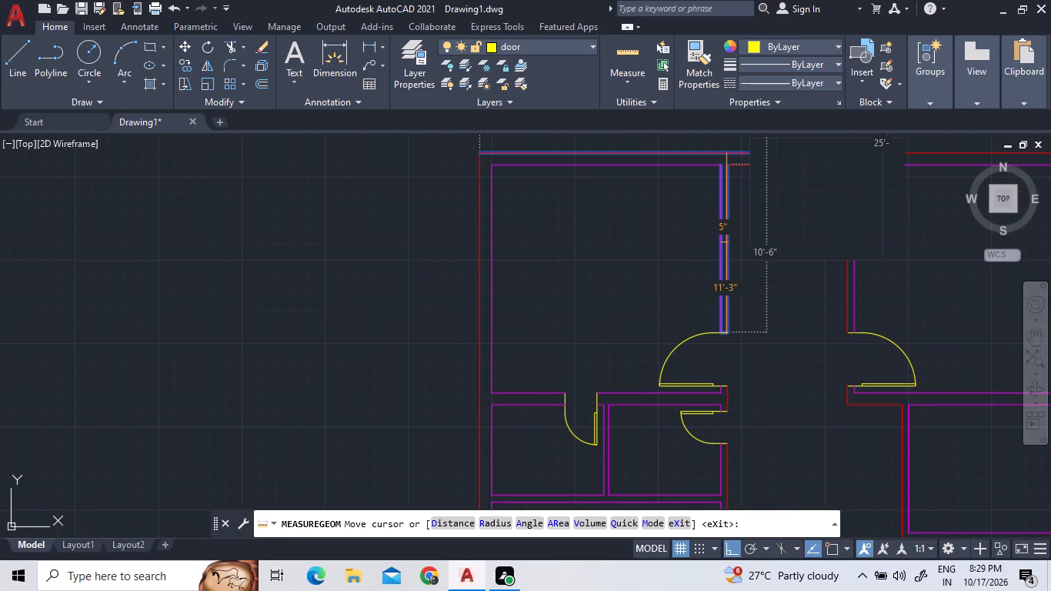
scroll(726, 243, "down", 1)
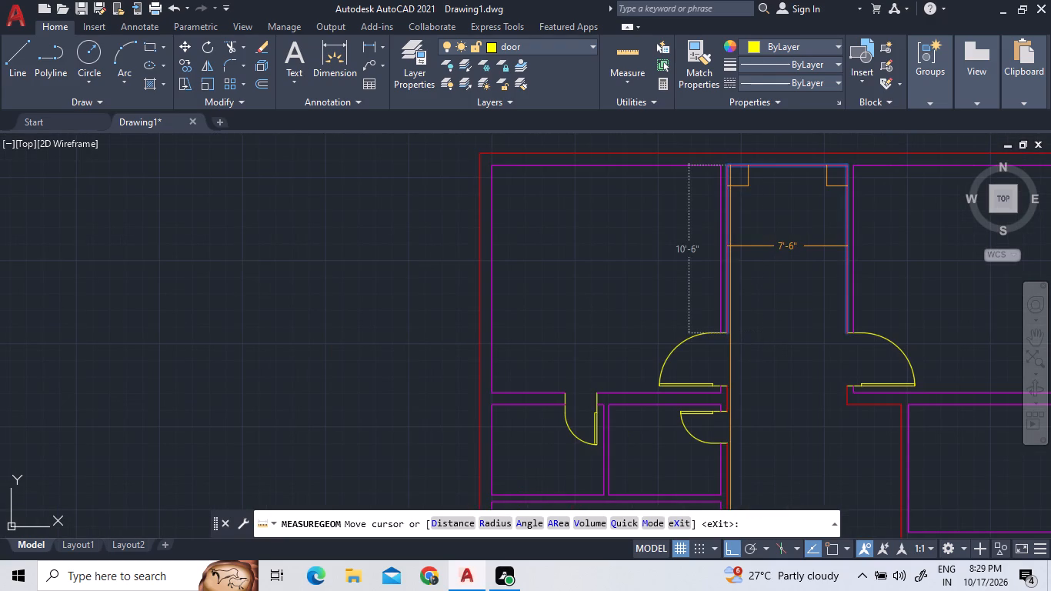
scroll(725, 243, "up", 1)
key("Escape")
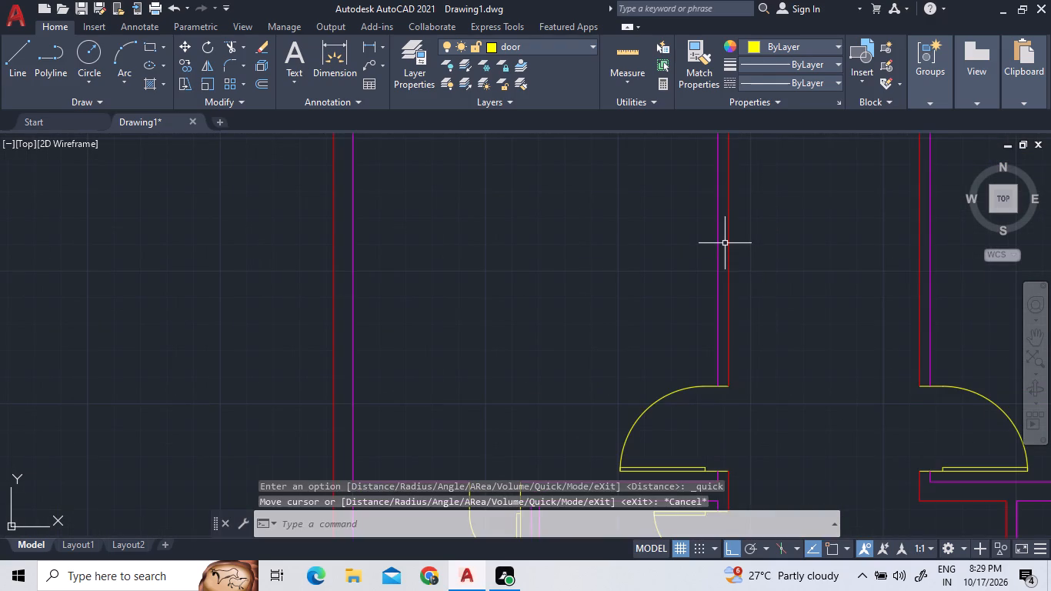
Offset the red line at the corridor's north end 7'6" south, across the corridor.
scroll(733, 265, "down", 2)
scroll(812, 201, "up", 2)
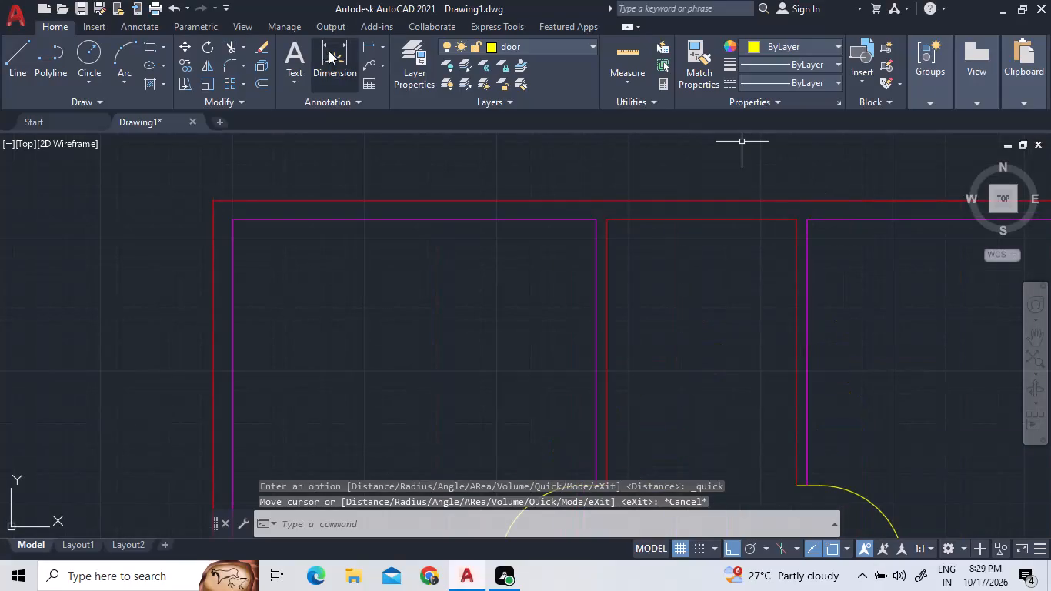
left_click(260, 84)
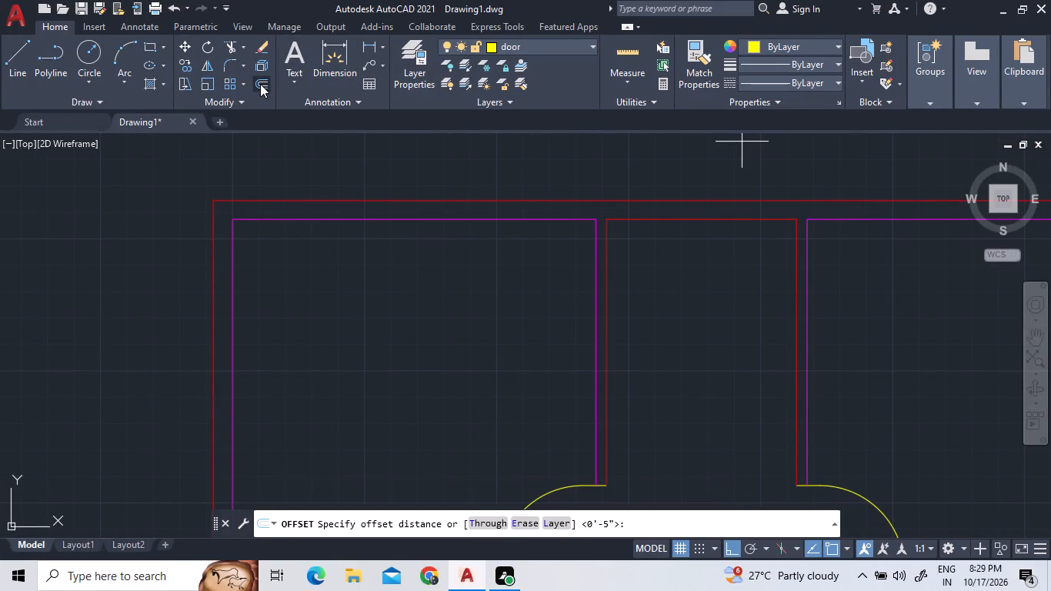
key("7")
type("'6\"")
key("Return")
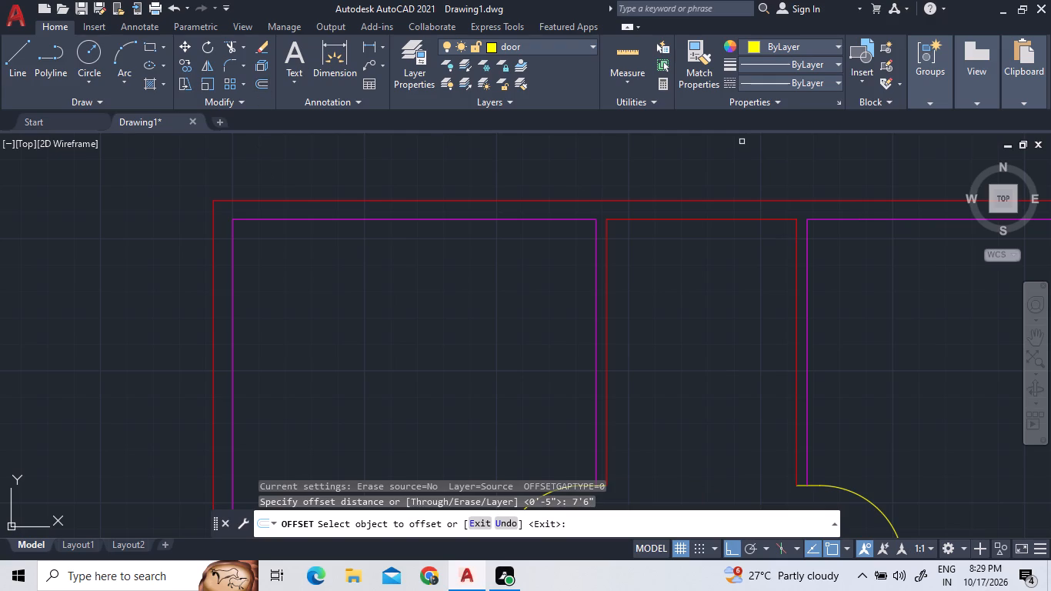
double_click(643, 221)
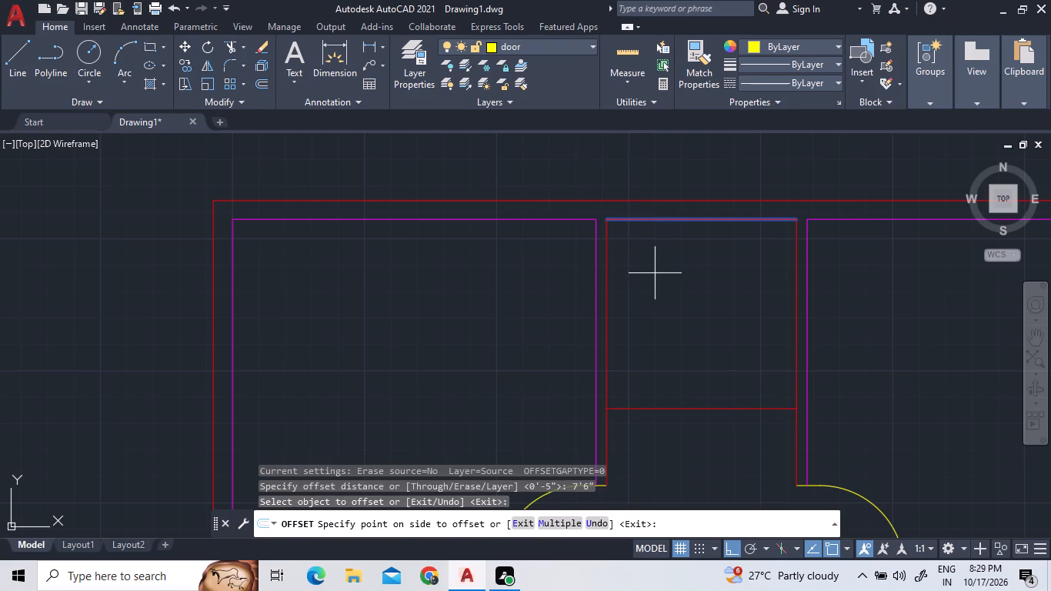
left_click(655, 273)
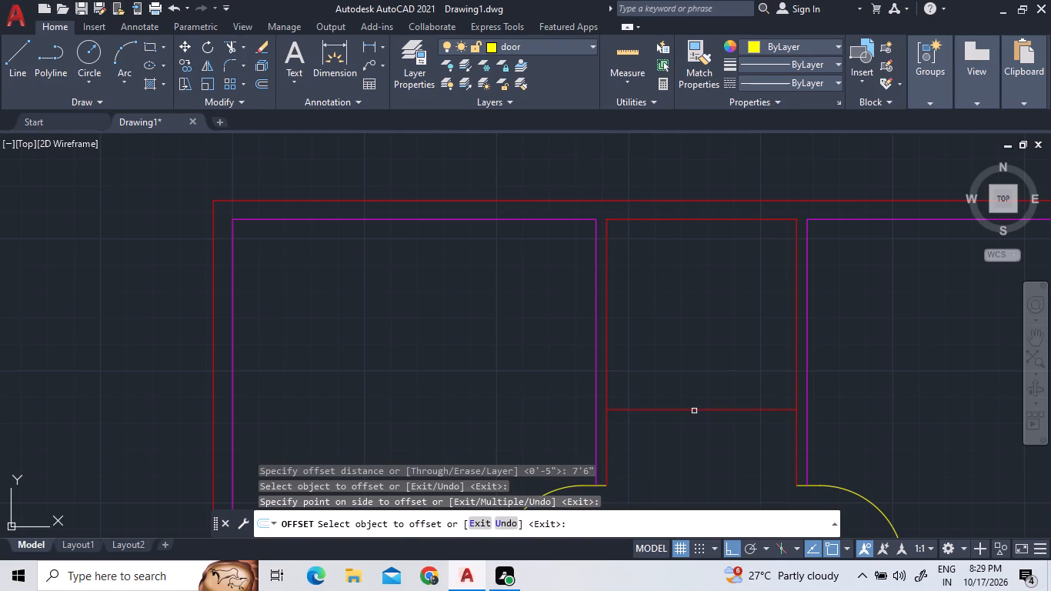
Offset the new cross line in the corridor 6" south to form a partition wall.
left_click(265, 88)
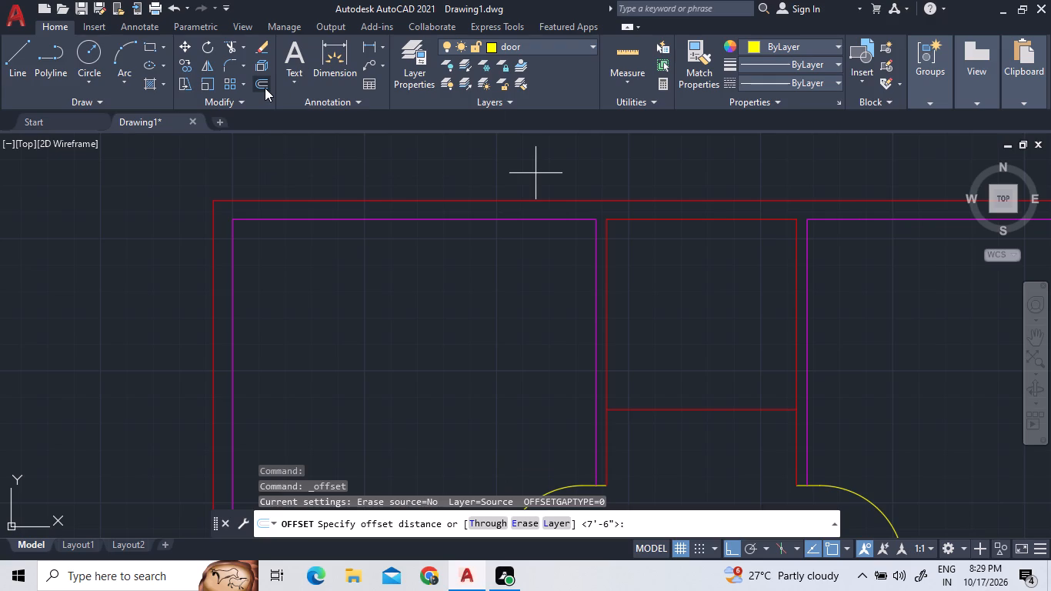
type("6\"")
key("Return")
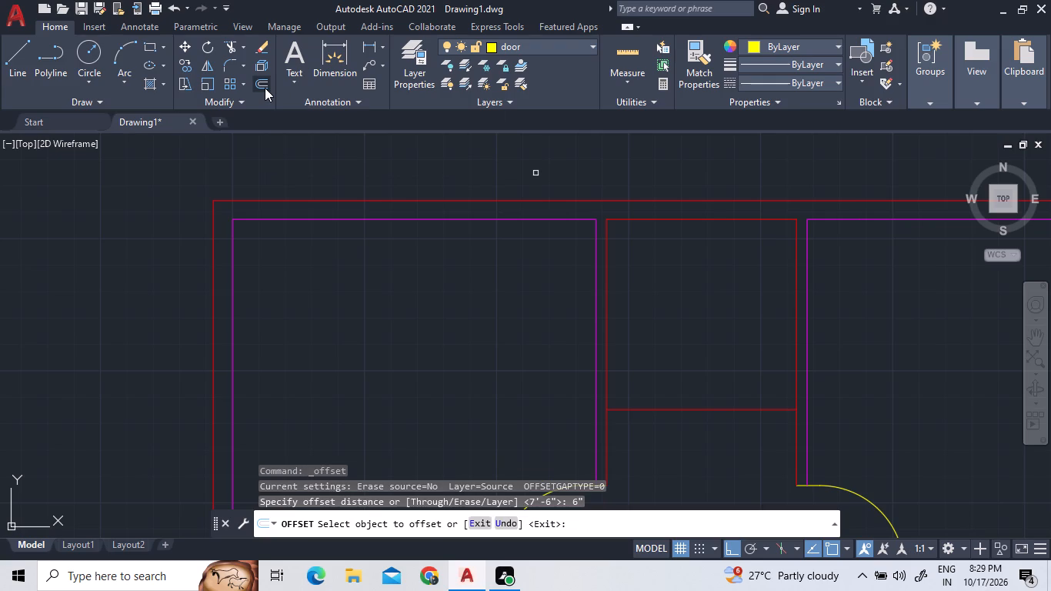
left_click(702, 410)
triple_click(705, 429)
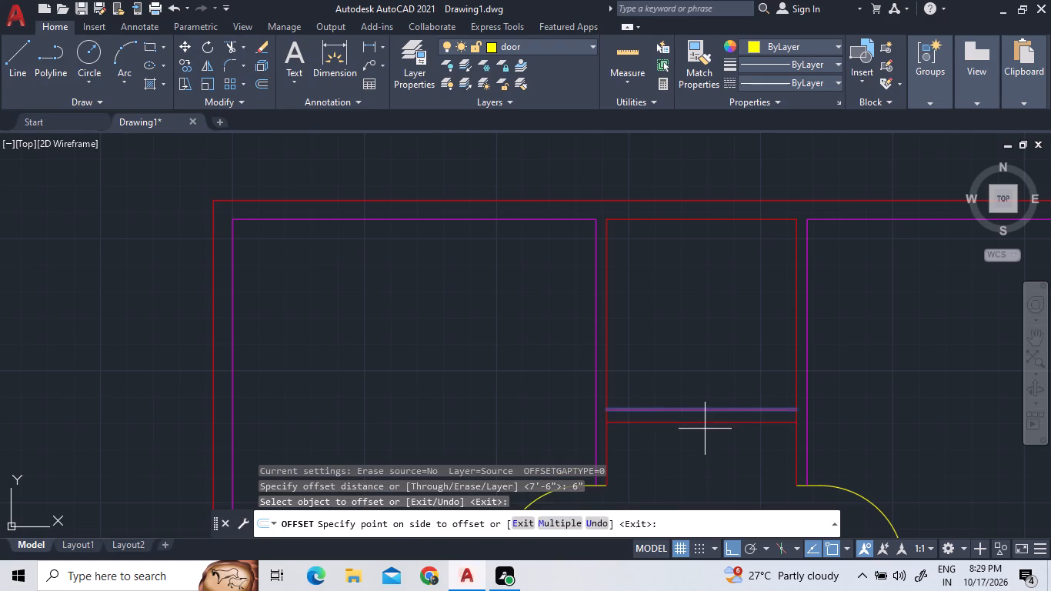
right_click(730, 382)
left_click(743, 388)
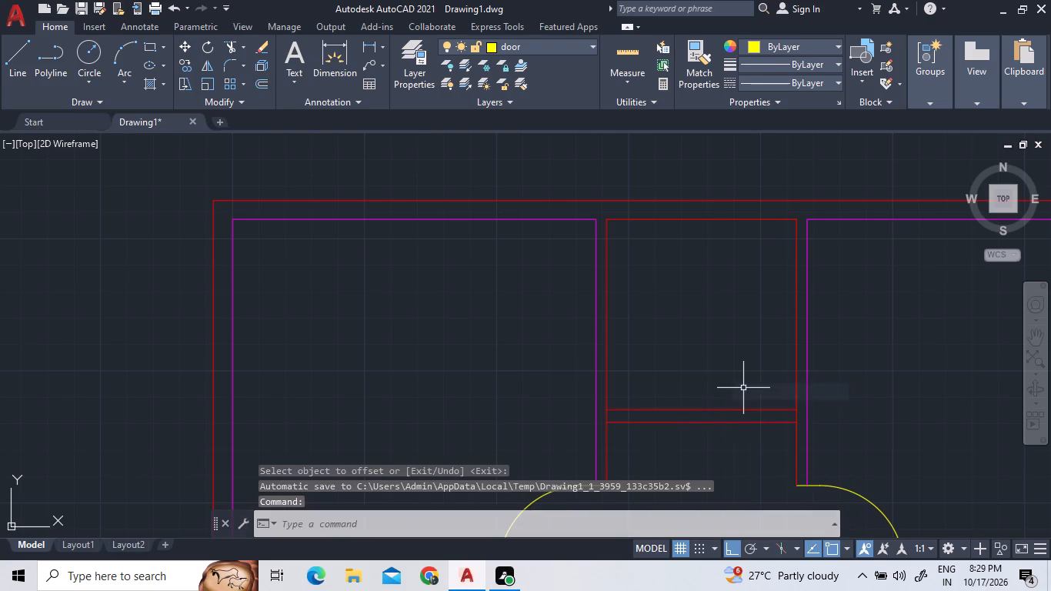
Trim the corridor's west and east red wall lines between the two partition lines to open the wall junctions.
left_click(15, 66)
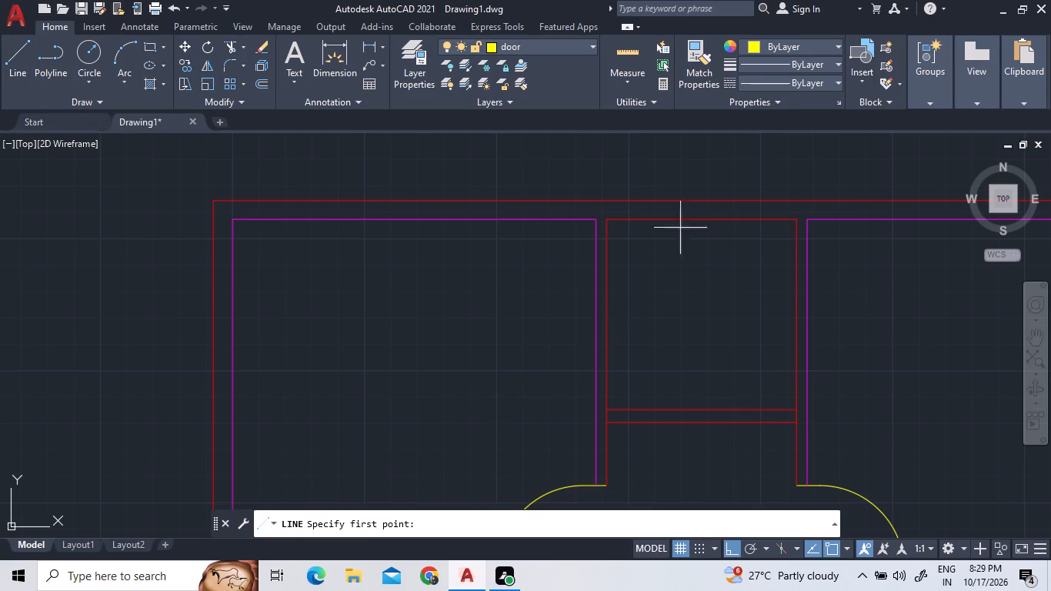
left_click(230, 46)
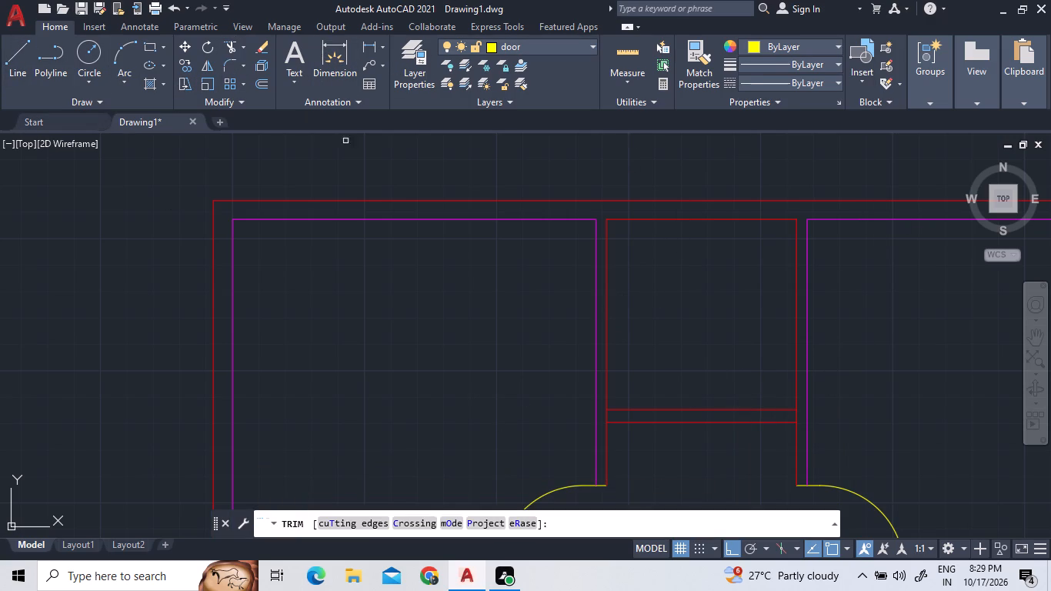
left_click(605, 414)
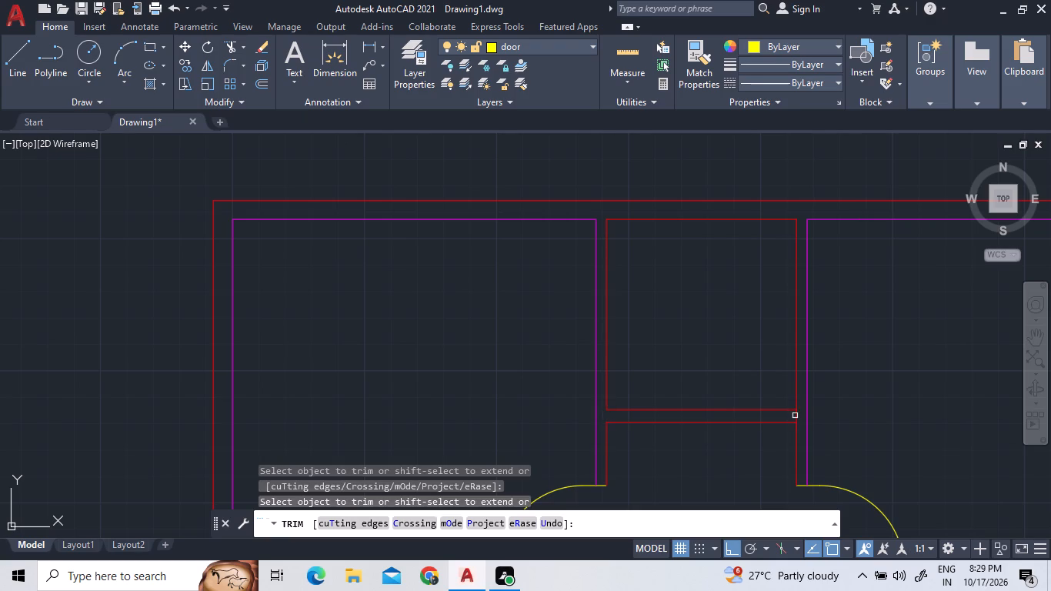
right_click(694, 330)
double_click(706, 337)
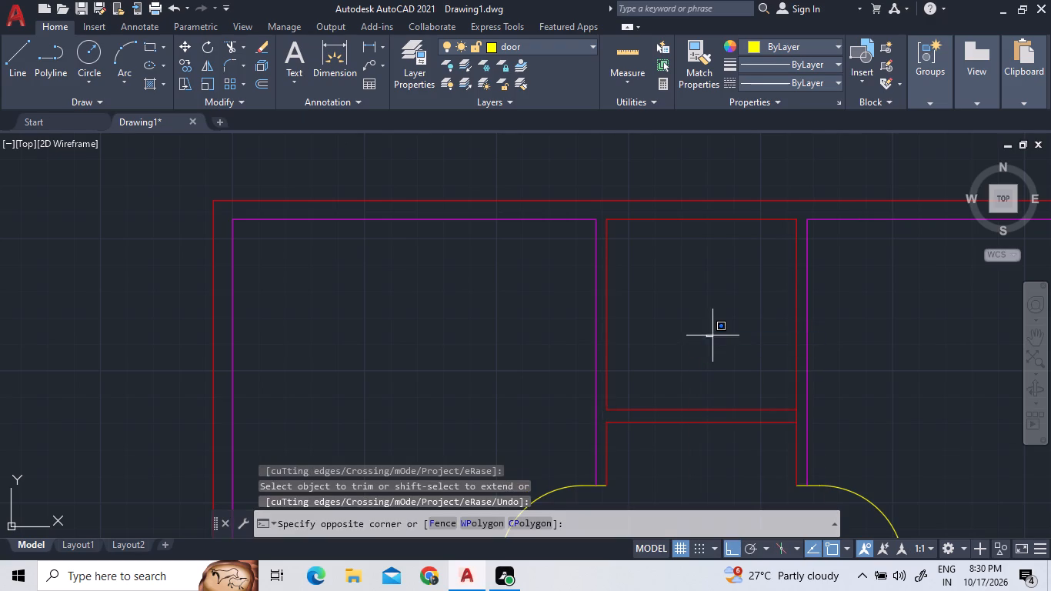
double_click(758, 348)
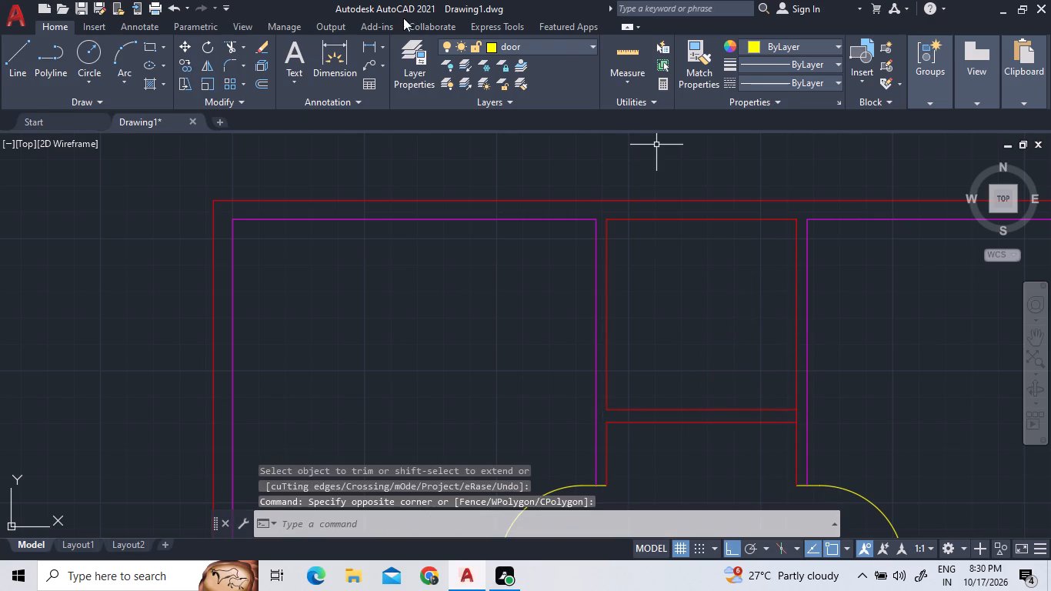
left_click(235, 45)
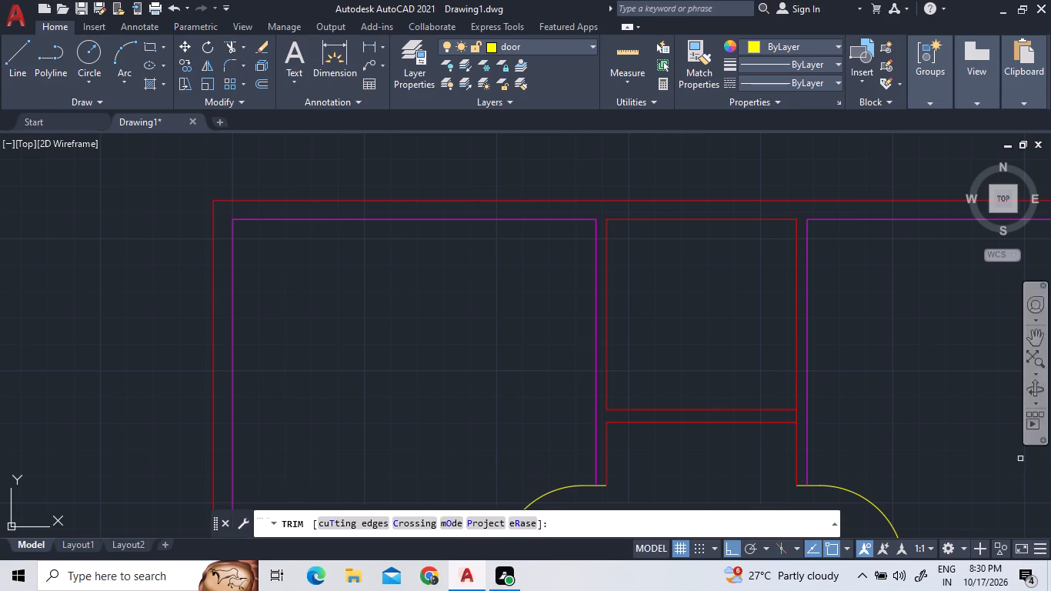
double_click(796, 415)
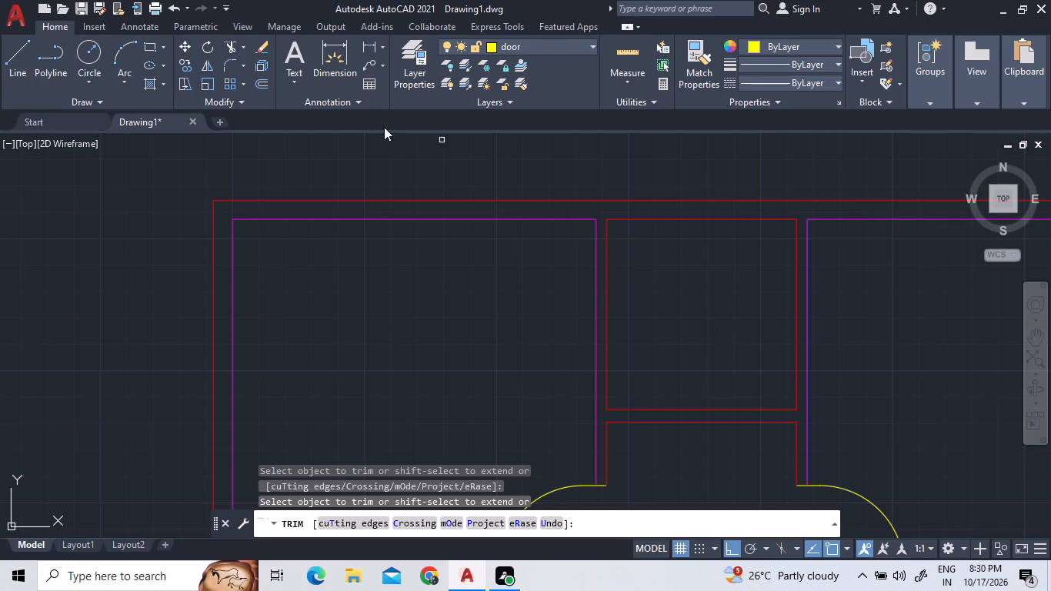
Draw a line closing the west end of the corridor's new partition wall, joining its two red lines.
left_click(18, 59)
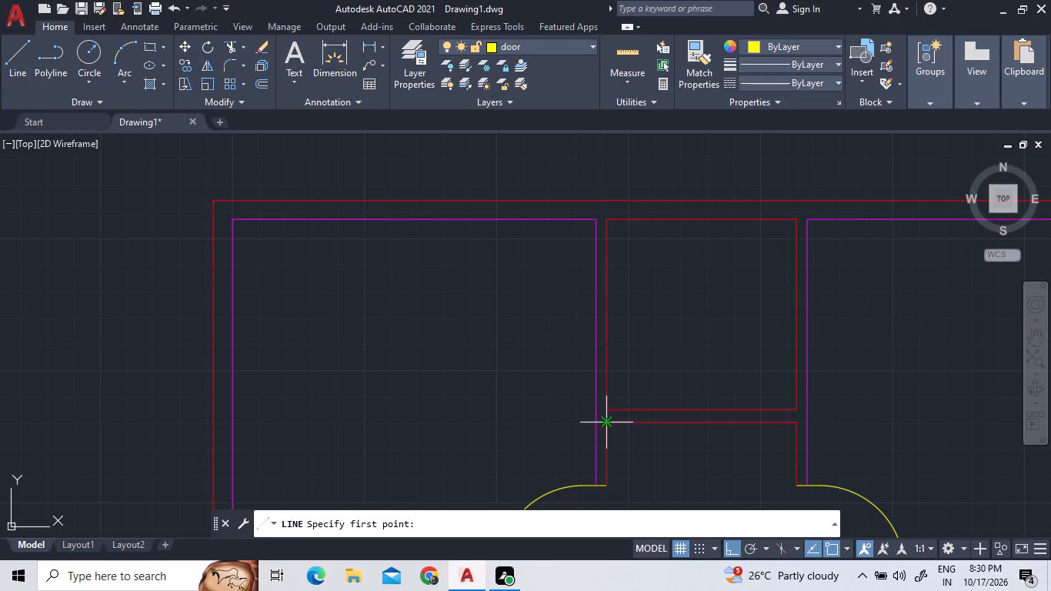
scroll(603, 431, "up", 3)
double_click(617, 396)
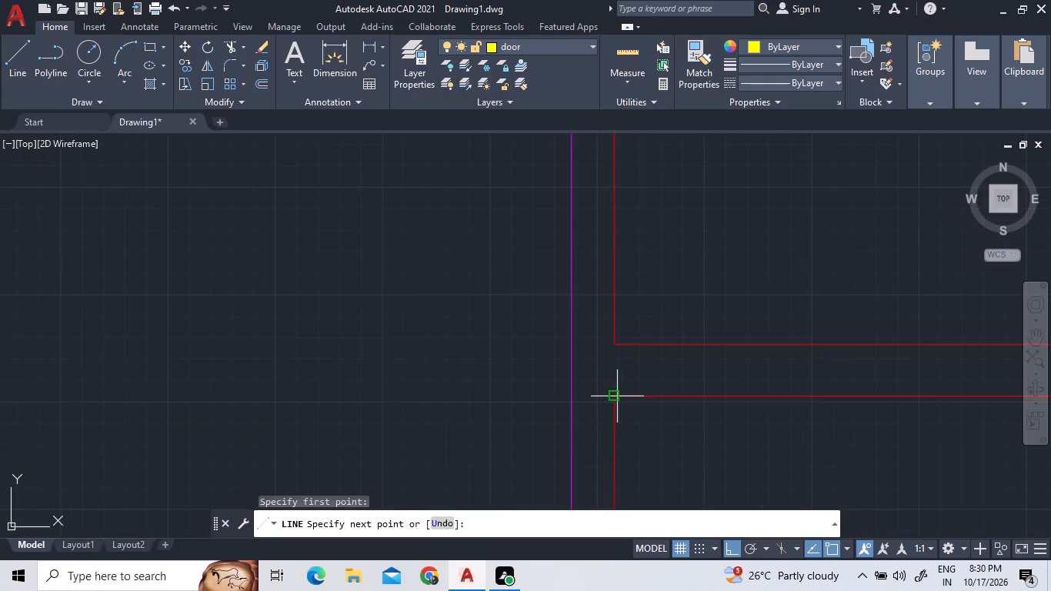
left_click(613, 344)
scroll(676, 328, "down", 3)
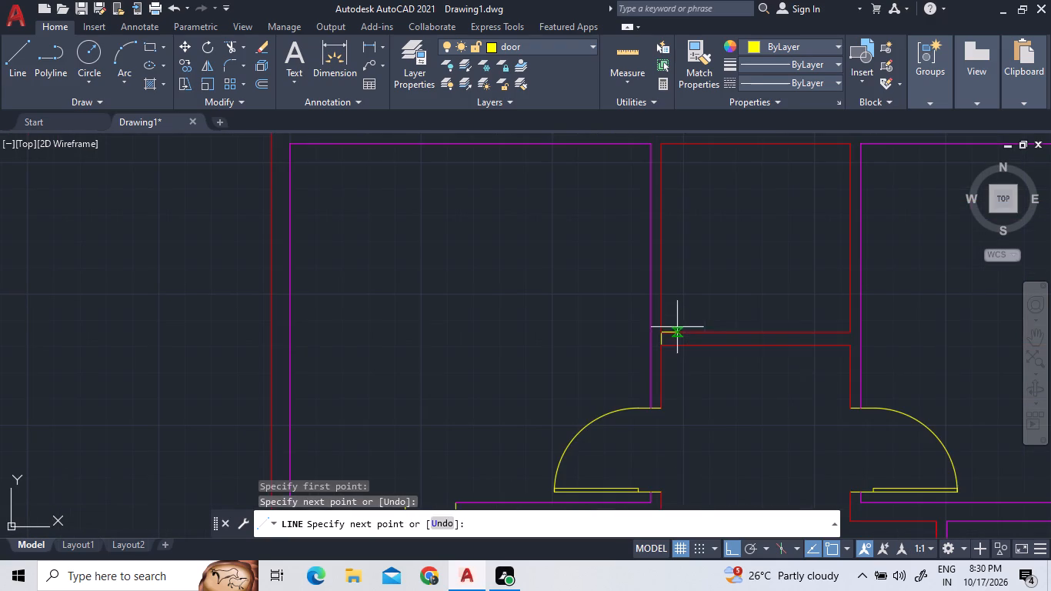
right_click(709, 293)
left_click(715, 303)
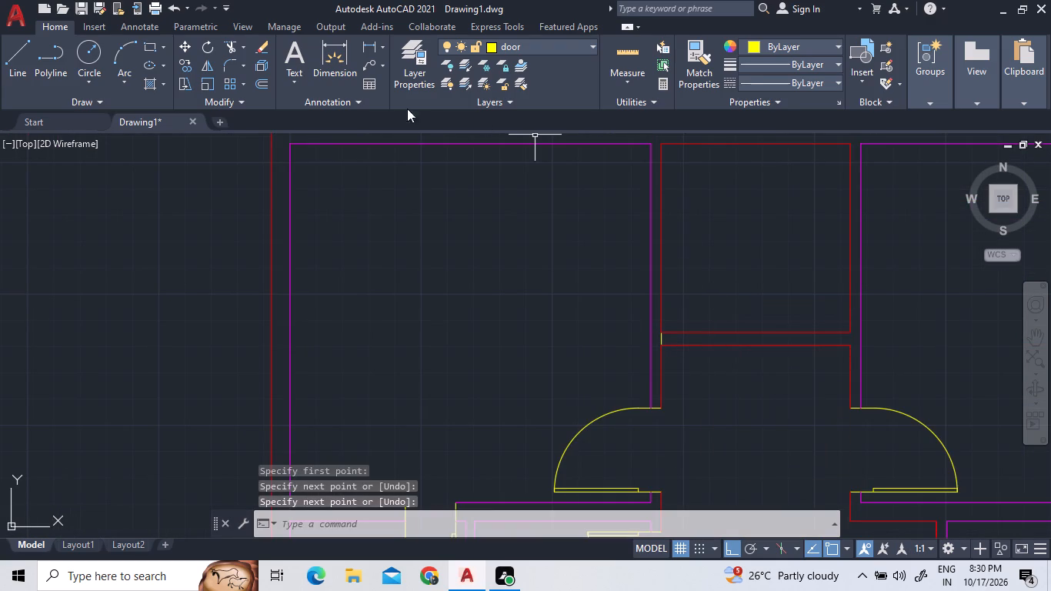
Offset the short yellow line at the partition wall's west end 5" east to mark the door jamb.
left_click(263, 83)
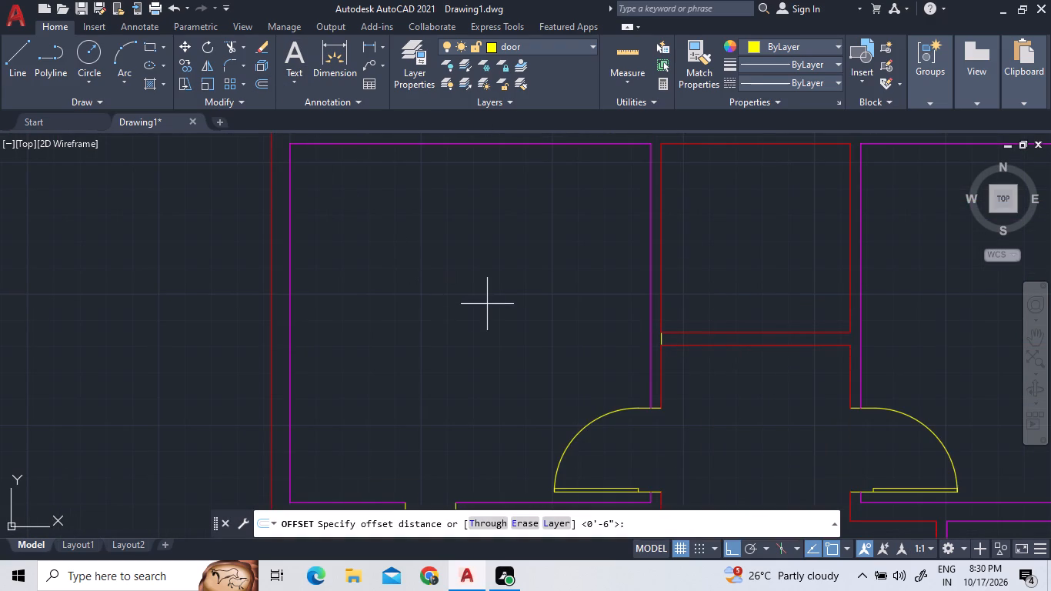
key("5")
key("shift+quotedbl")
key("Return")
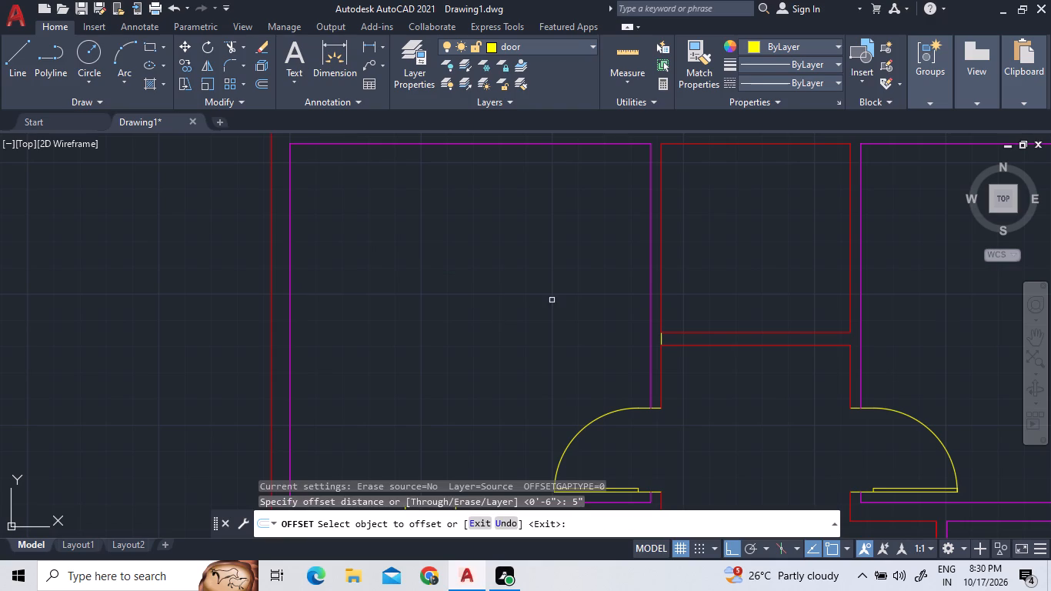
left_click(660, 339)
left_click(682, 339)
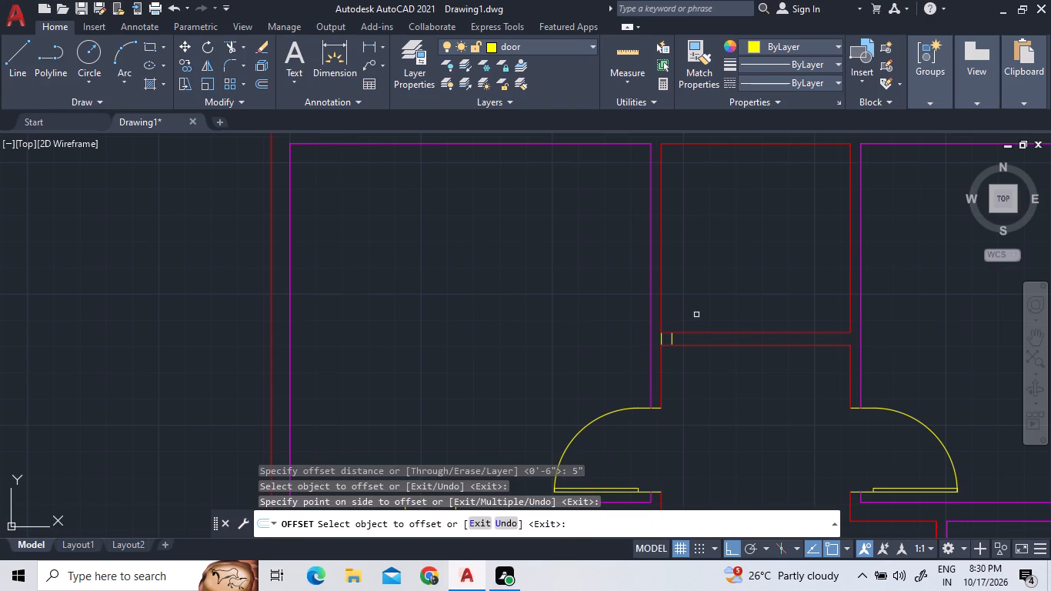
scroll(712, 308, "down", 1)
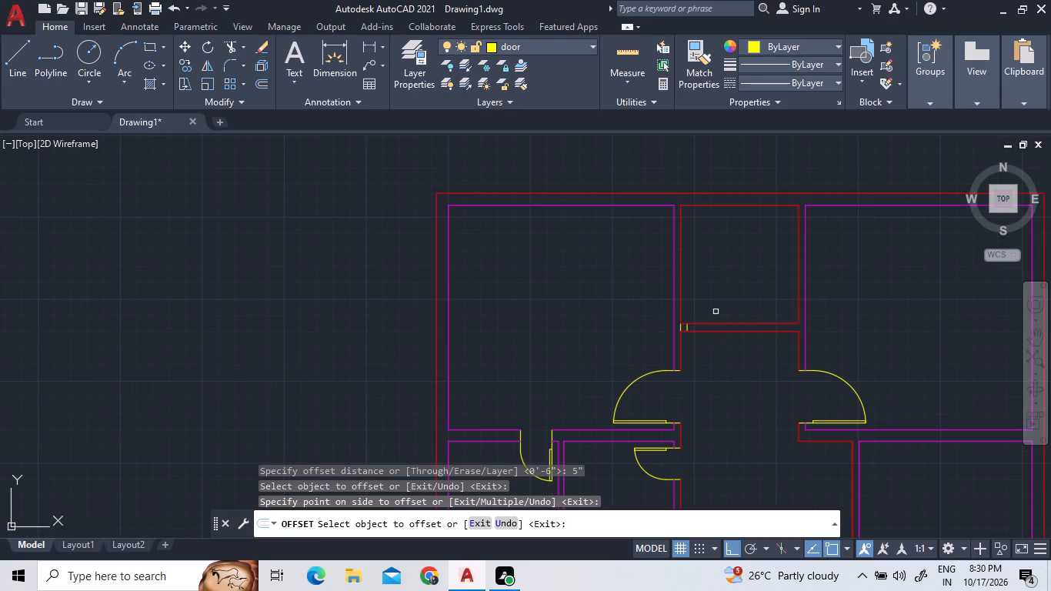
scroll(732, 329, "up", 2)
scroll(737, 310, "down", 2)
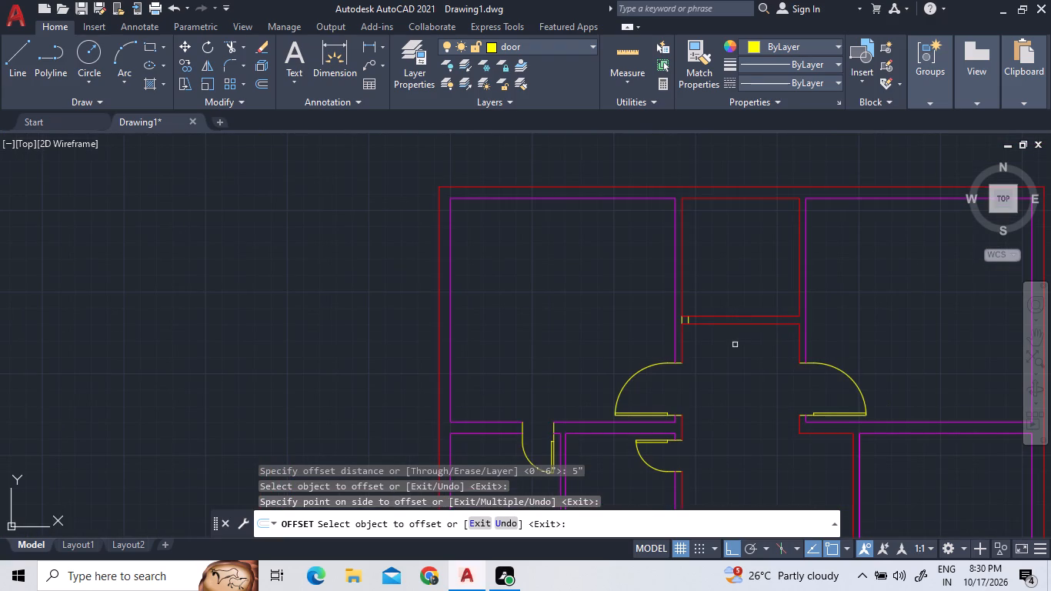
right_click(731, 350)
left_click(742, 362)
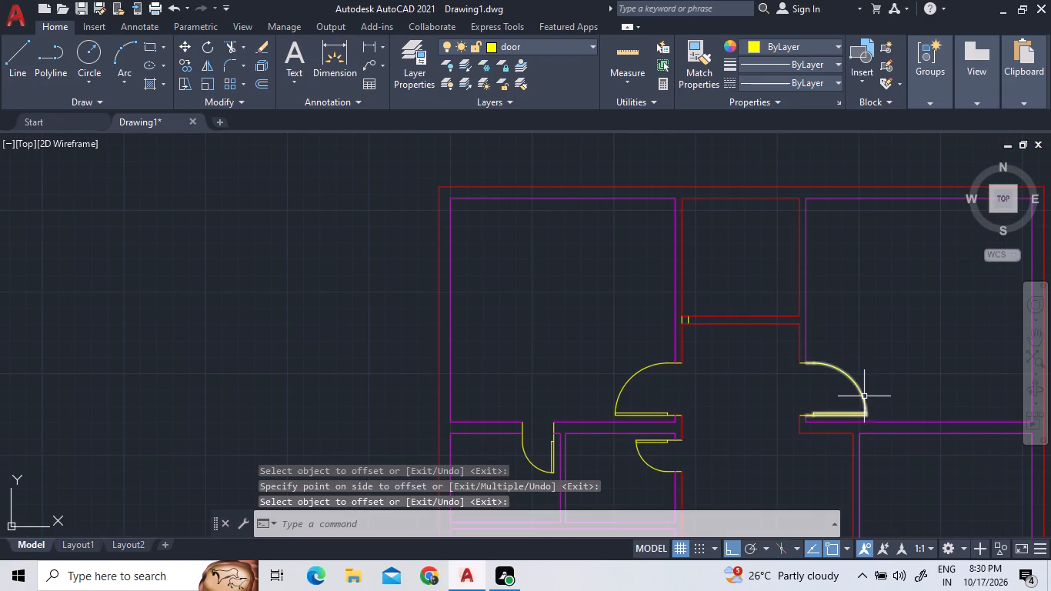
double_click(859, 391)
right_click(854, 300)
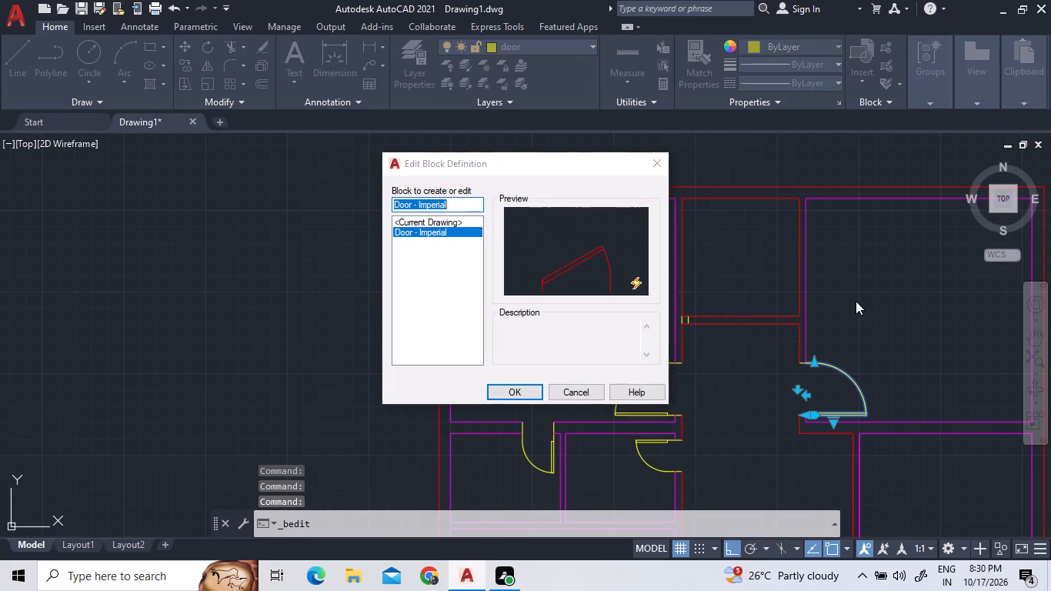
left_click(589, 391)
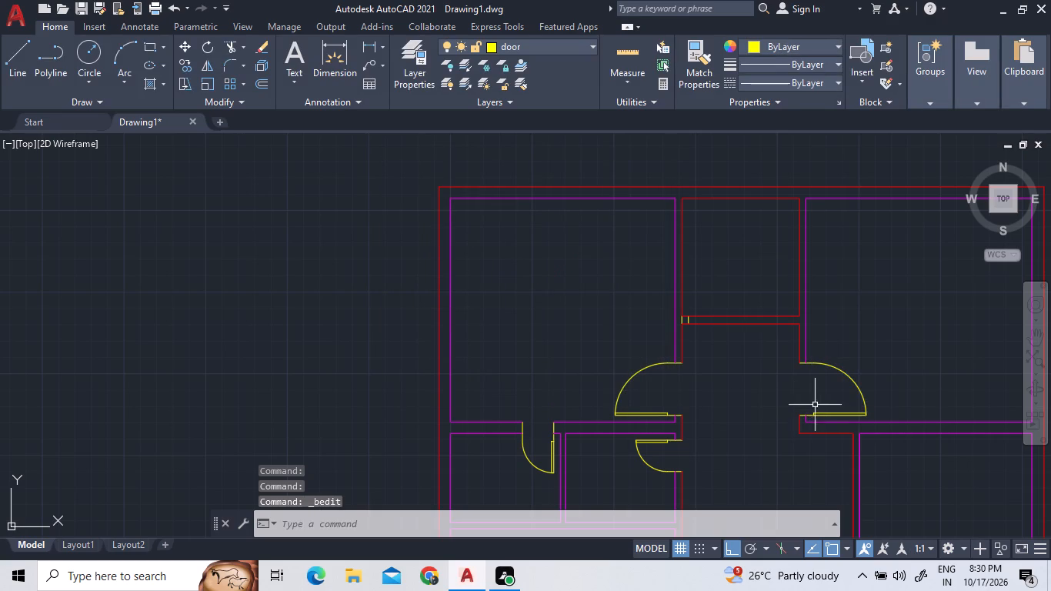
Copy the northeast room's door block straight north, placing the copy against that room's west wall.
left_click(831, 416)
right_click(843, 349)
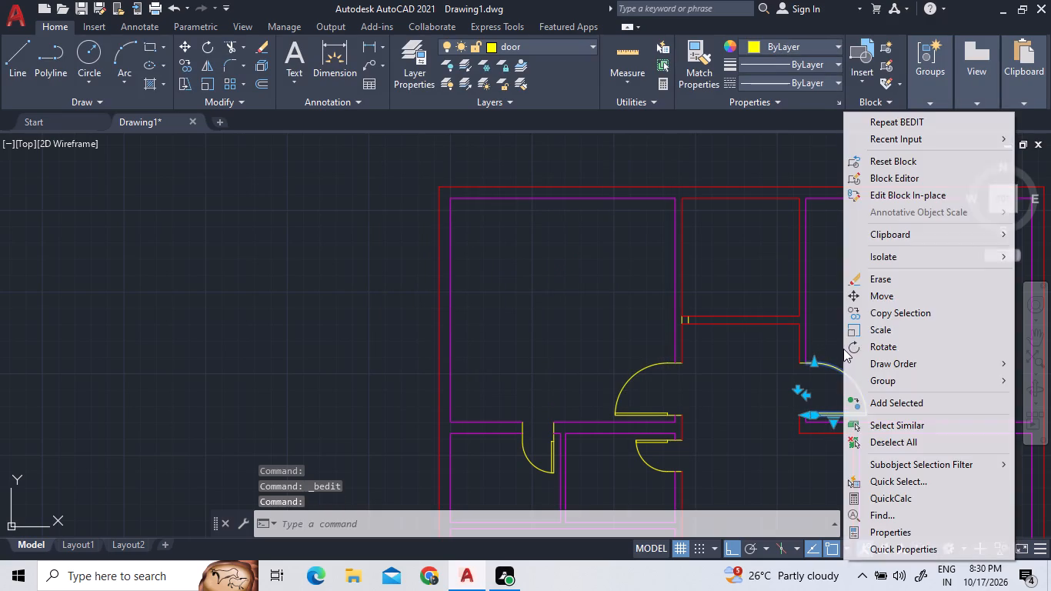
left_click(883, 305)
left_click(825, 406)
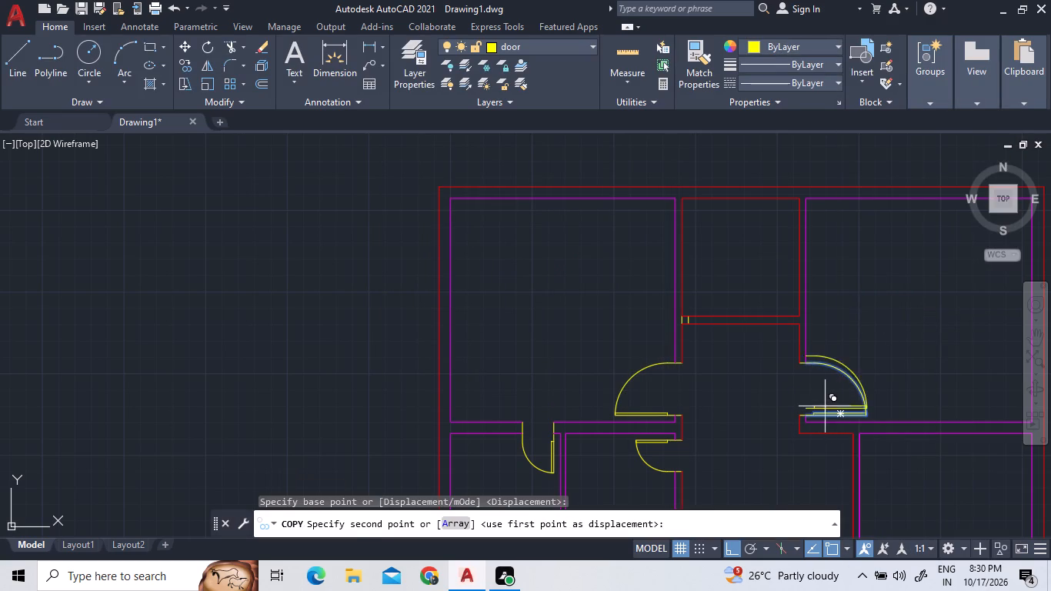
left_click(853, 285)
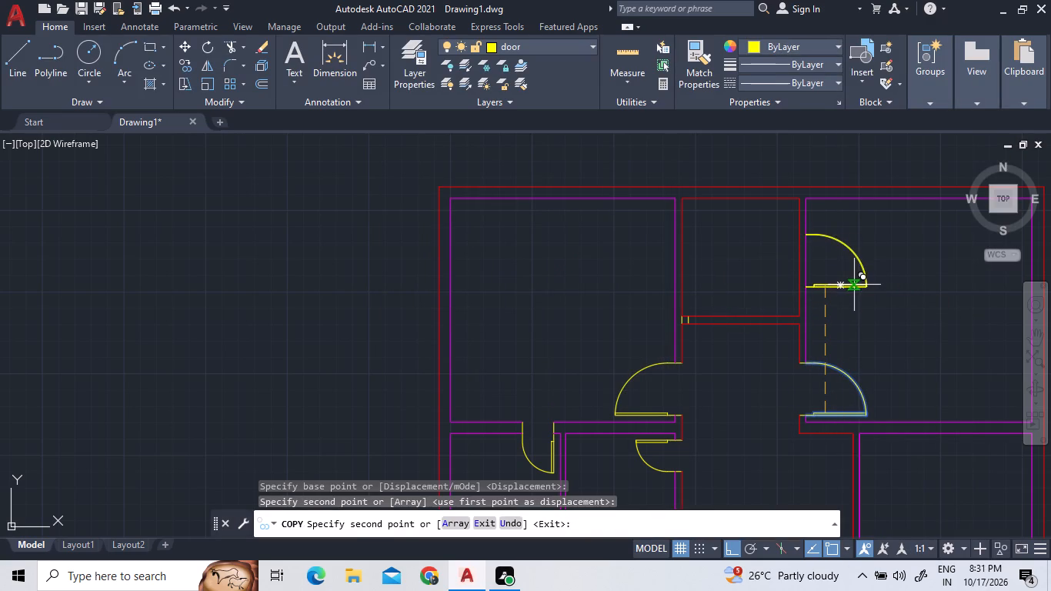
right_click(928, 295)
left_click(946, 309)
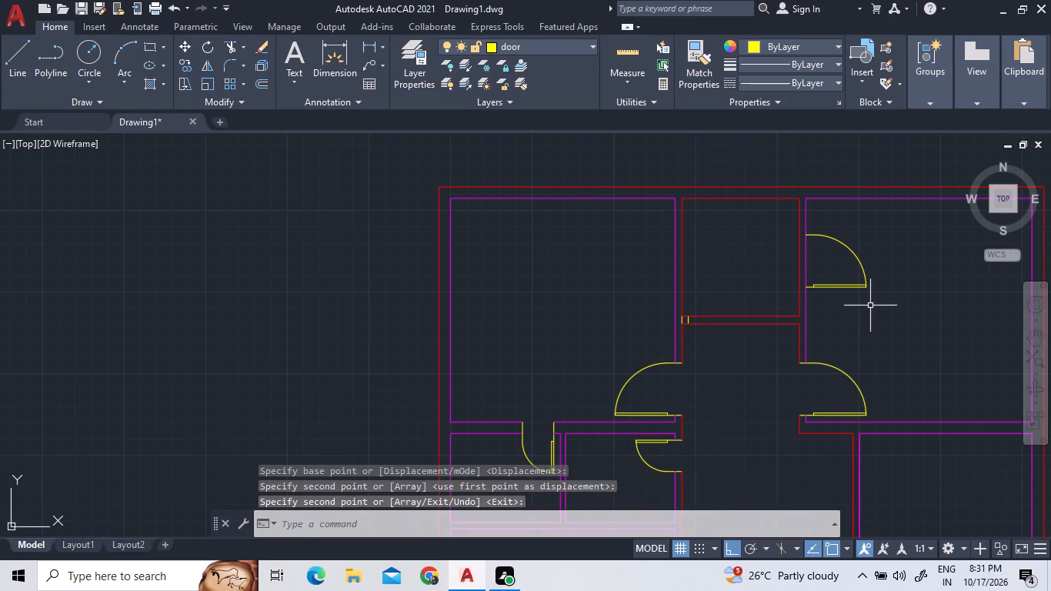
Flip the copied door block so that its leaf extends west instead of east.
left_click(870, 306)
triple_click(837, 271)
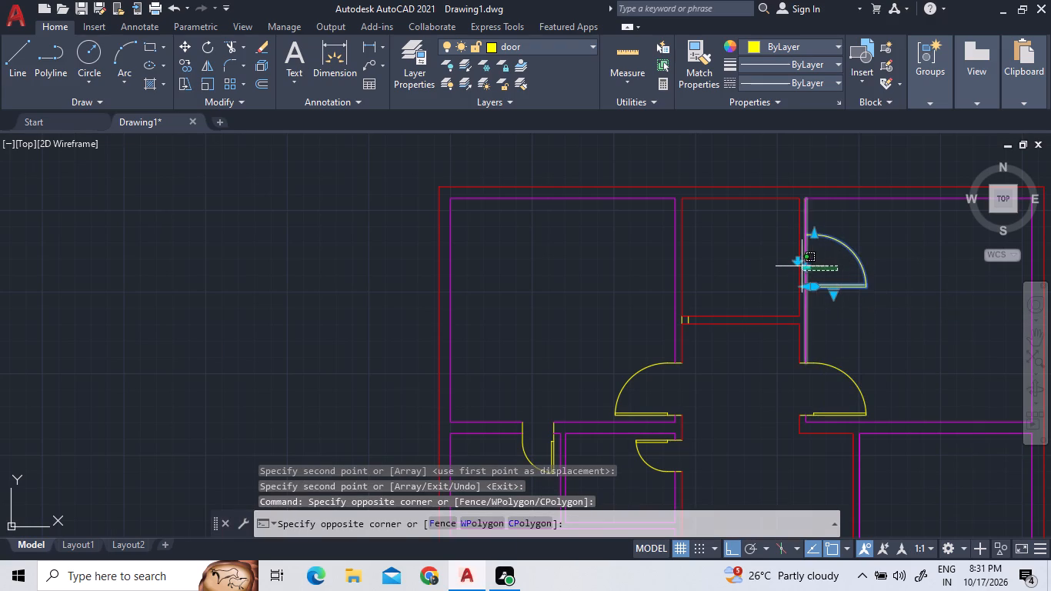
scroll(802, 266, "up", 3)
left_click(890, 278)
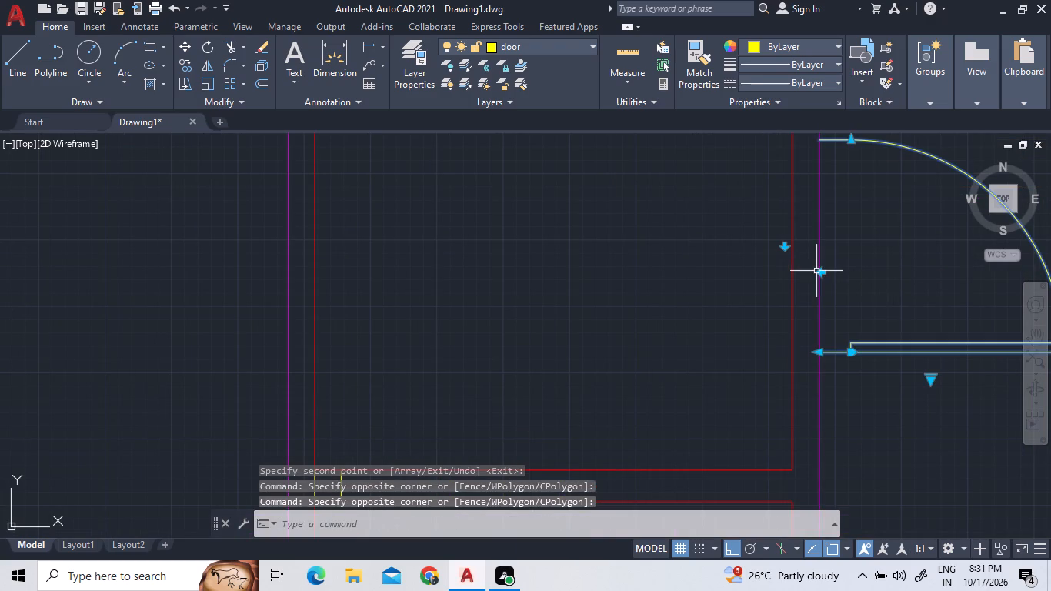
double_click(821, 271)
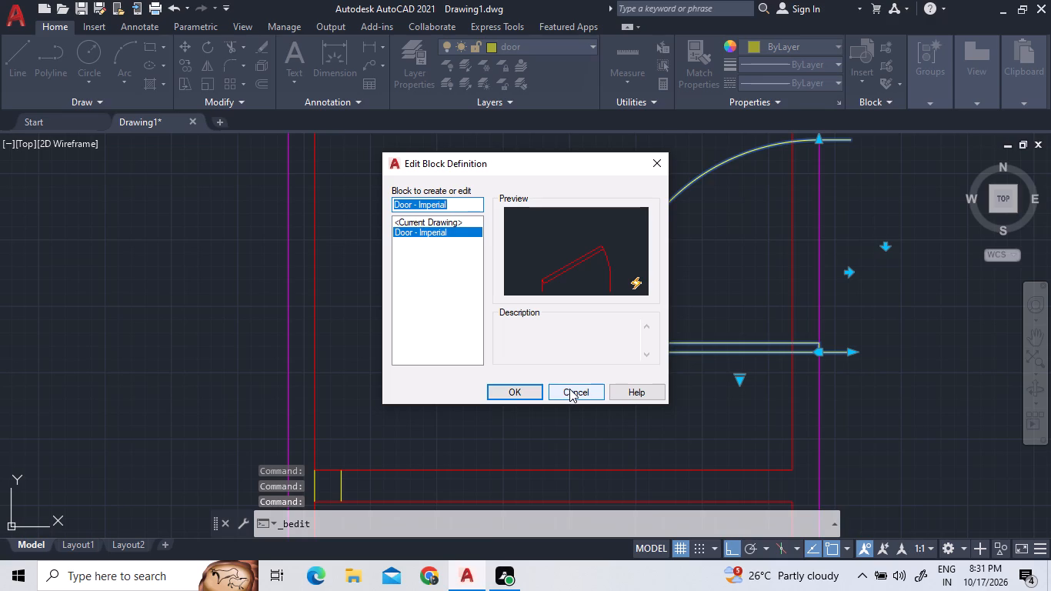
left_click(570, 389)
Rotate the copied door block 90° clockwise about the outer end of its hinge-side line, so the leaf points north.
double_click(667, 361)
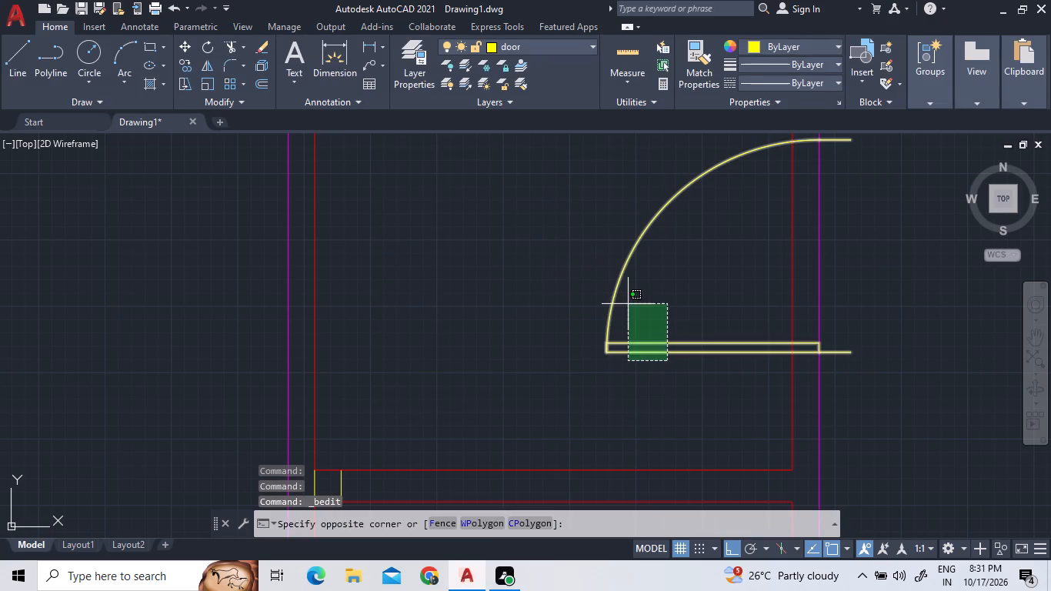
left_click(598, 304)
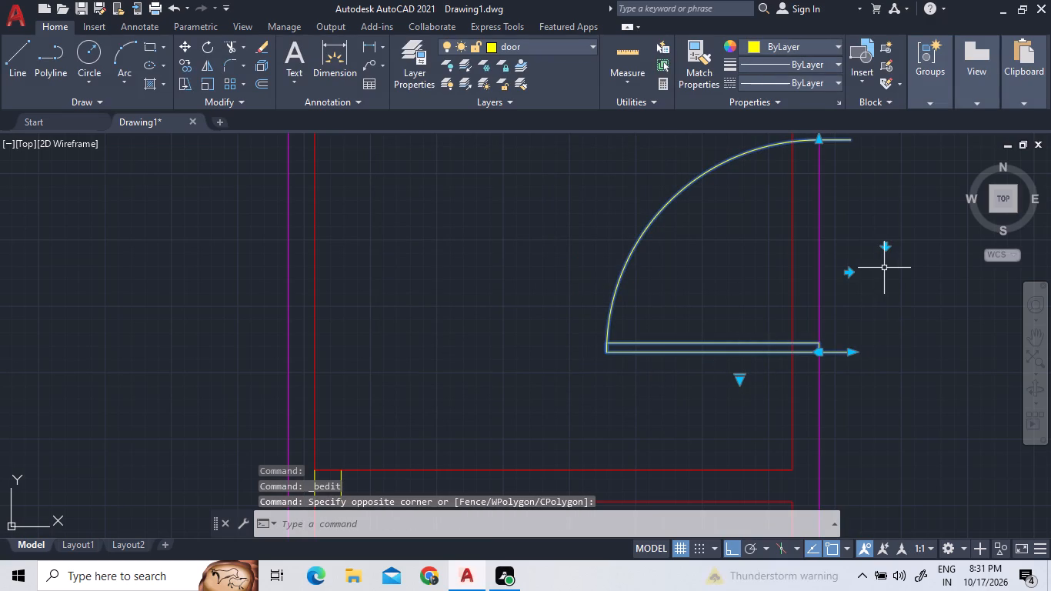
right_click(886, 295)
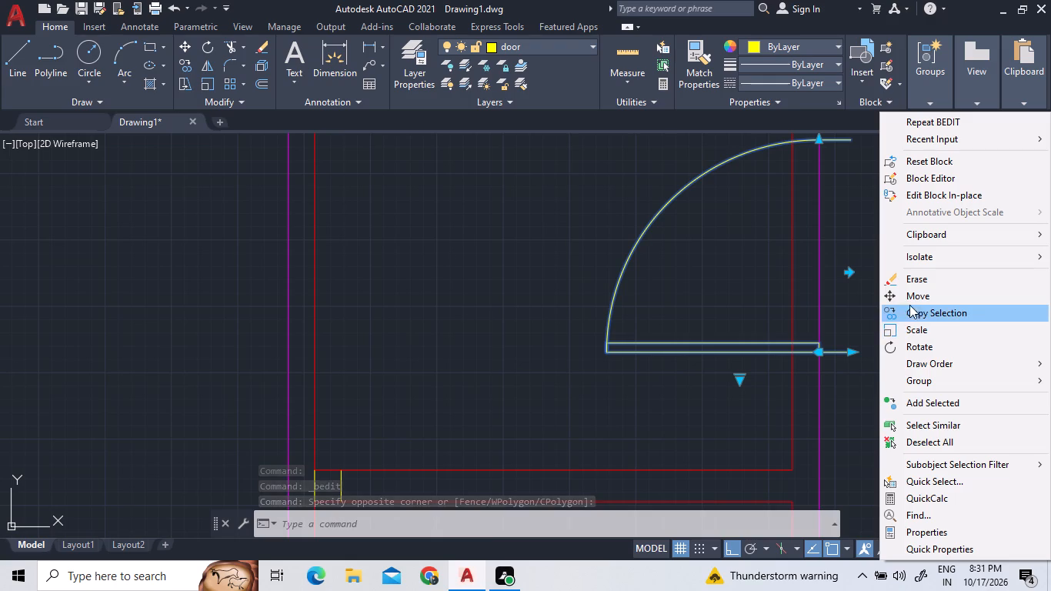
left_click(908, 346)
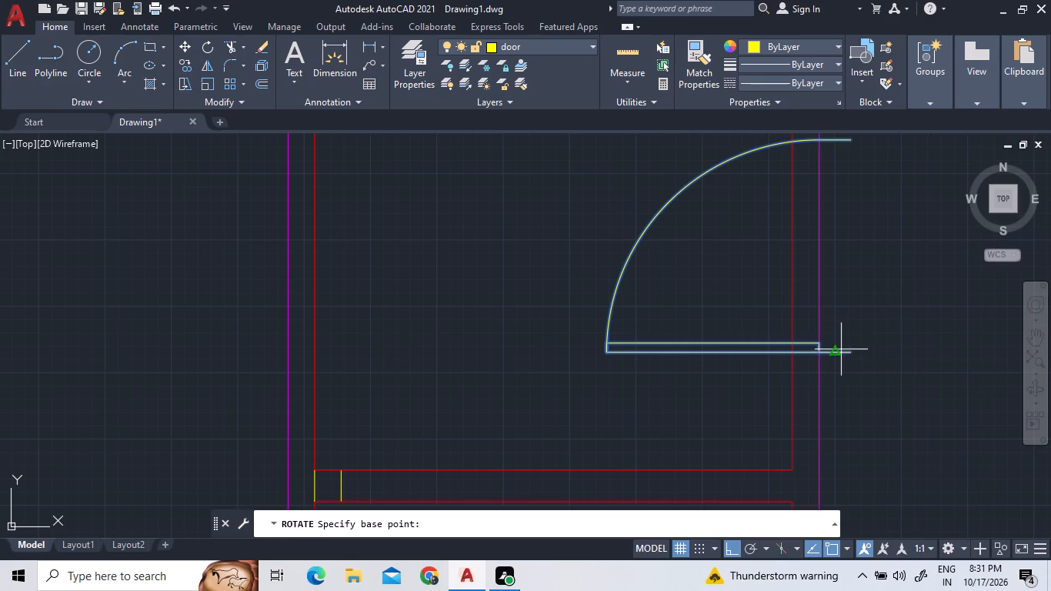
left_click(846, 353)
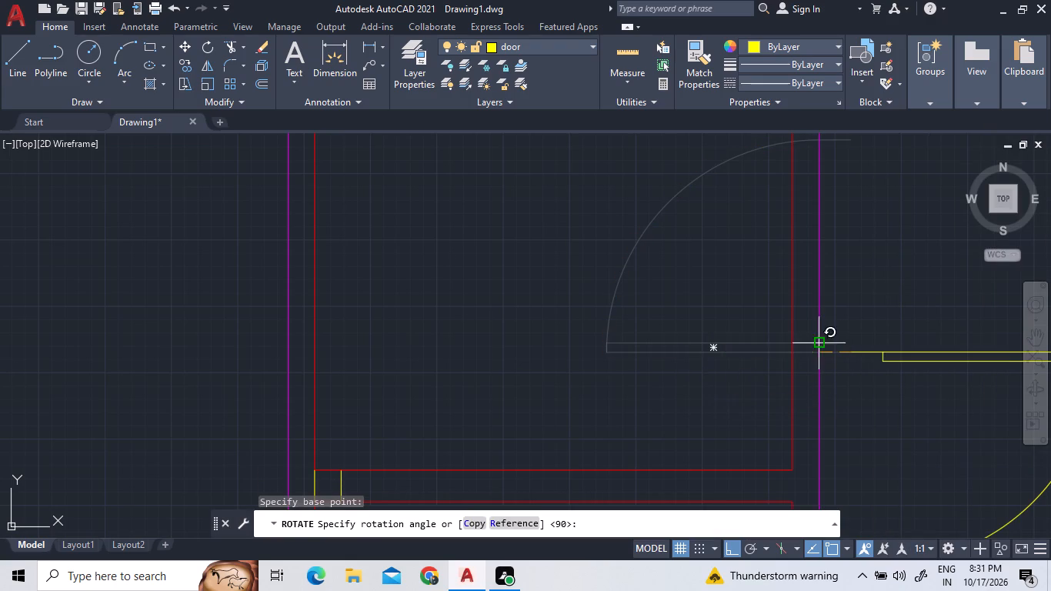
left_click(859, 403)
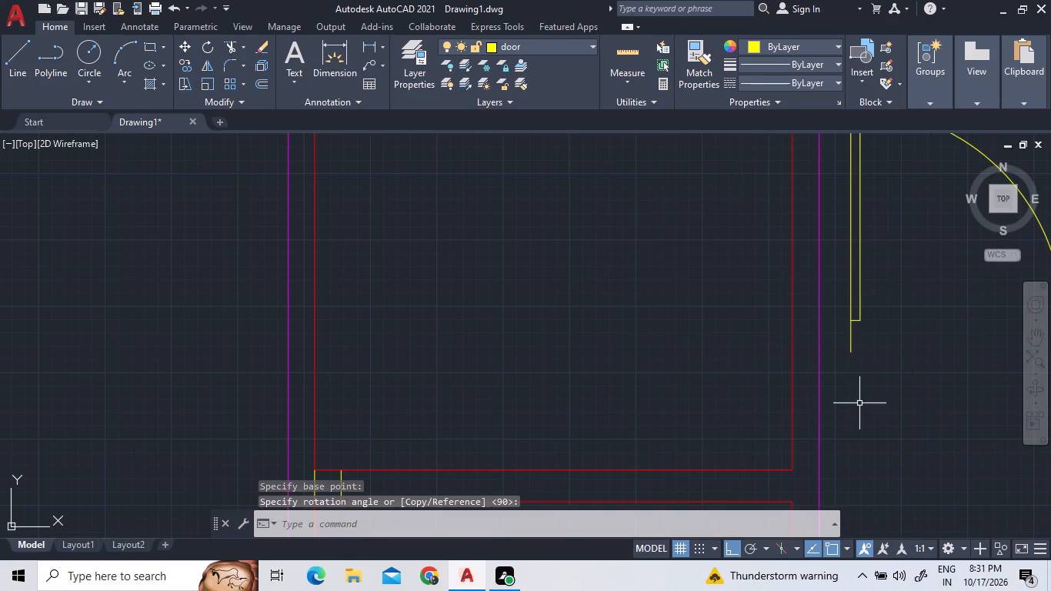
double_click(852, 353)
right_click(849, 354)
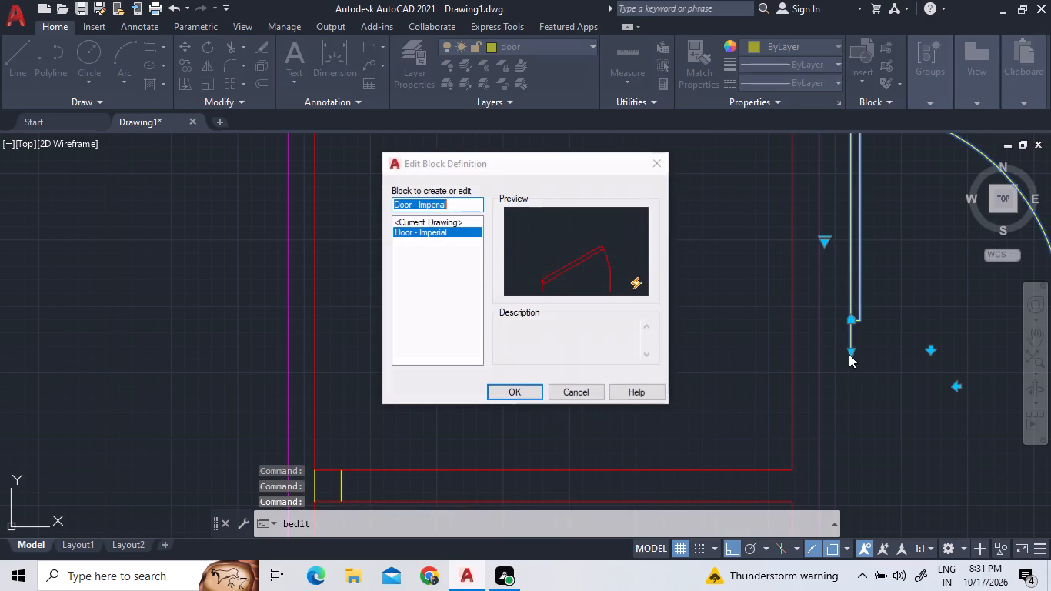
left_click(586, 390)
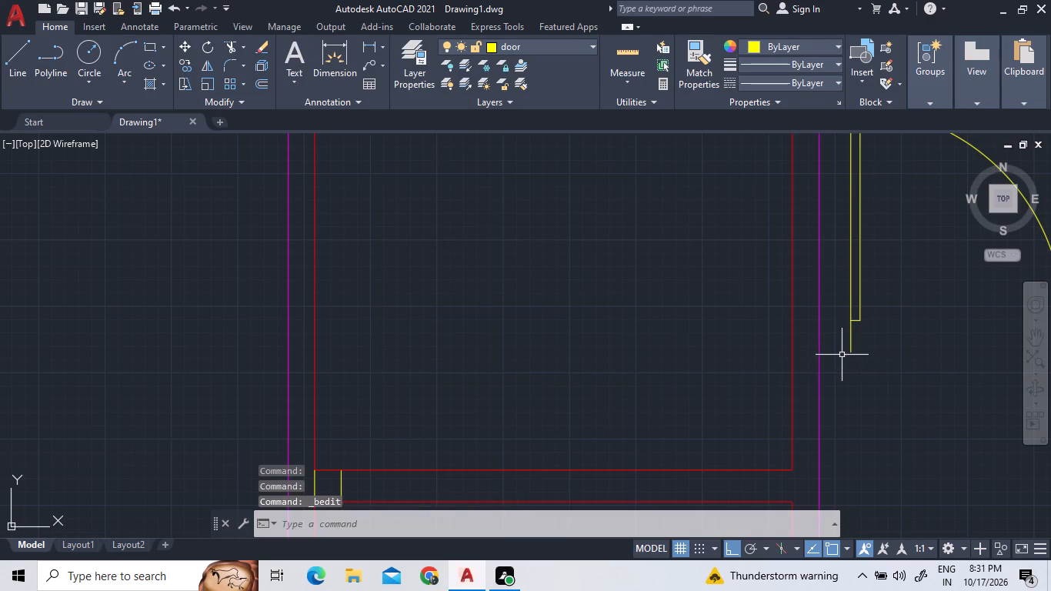
Move the rotated door from its hinge-side line's lower end to the top of the east jamb line in the partition wall.
left_click(850, 346)
right_click(846, 366)
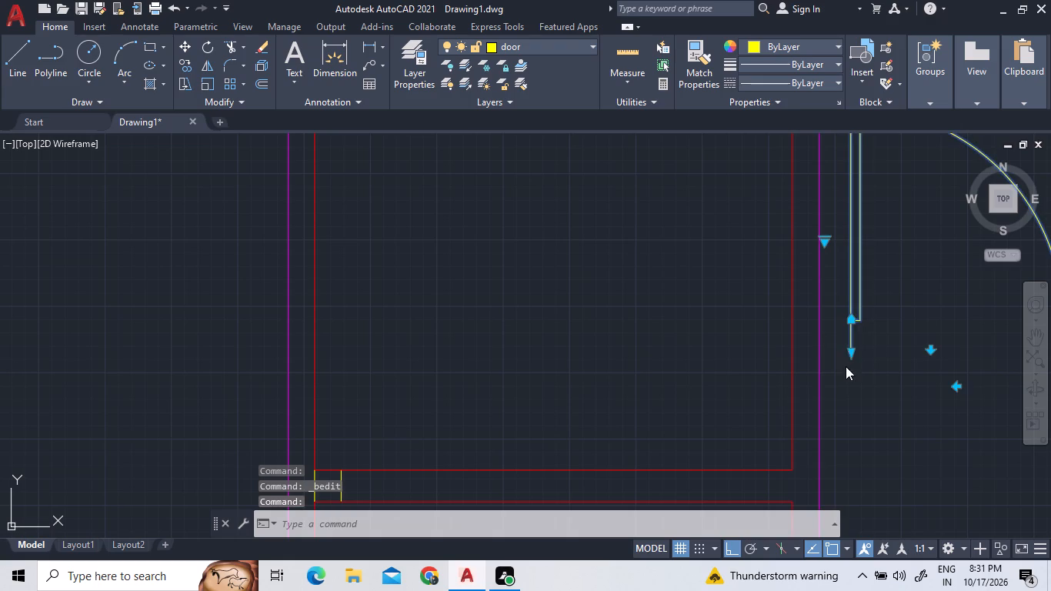
left_click(876, 302)
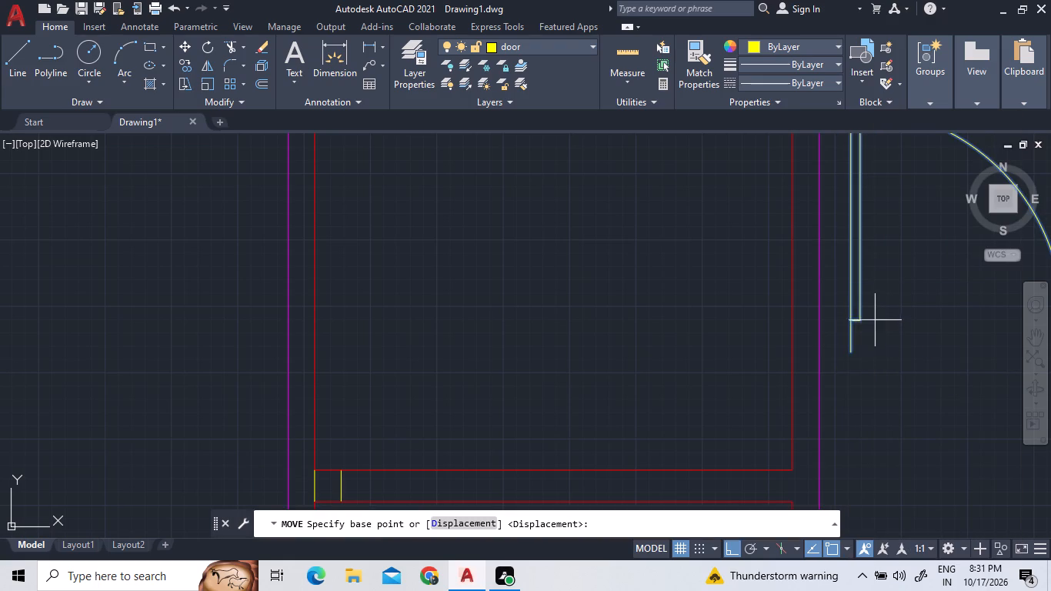
left_click(852, 352)
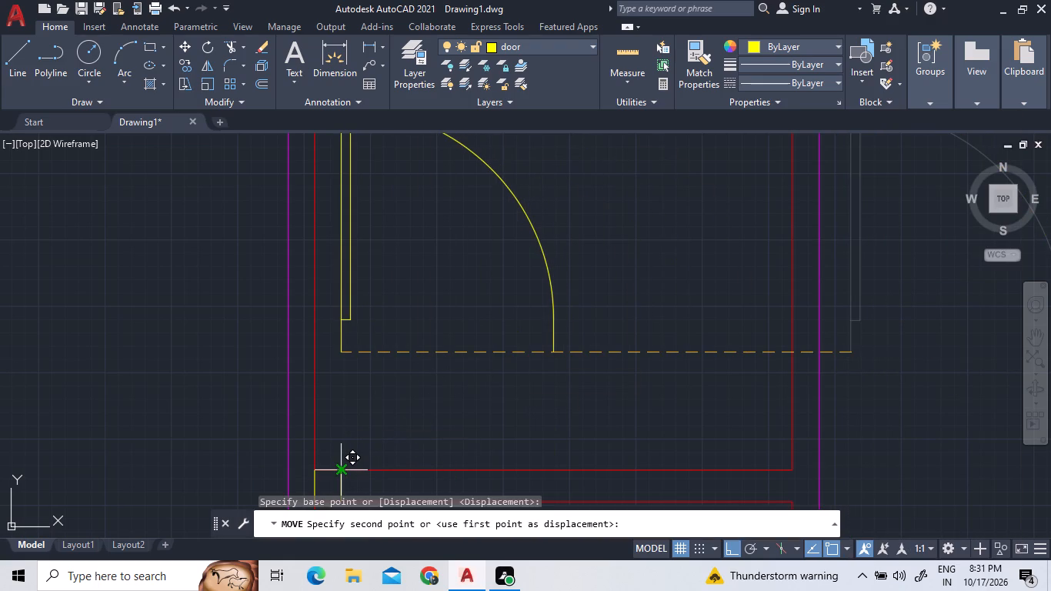
scroll(339, 466, "up", 3)
scroll(344, 459, "down", 3)
scroll(335, 482, "up", 2)
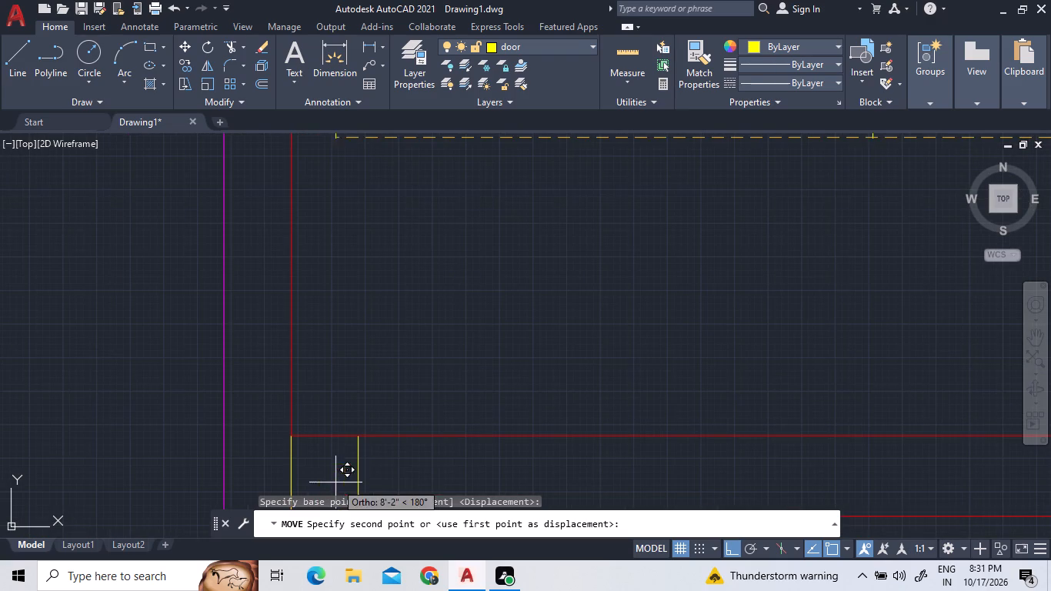
double_click(357, 439)
scroll(478, 359, "down", 3)
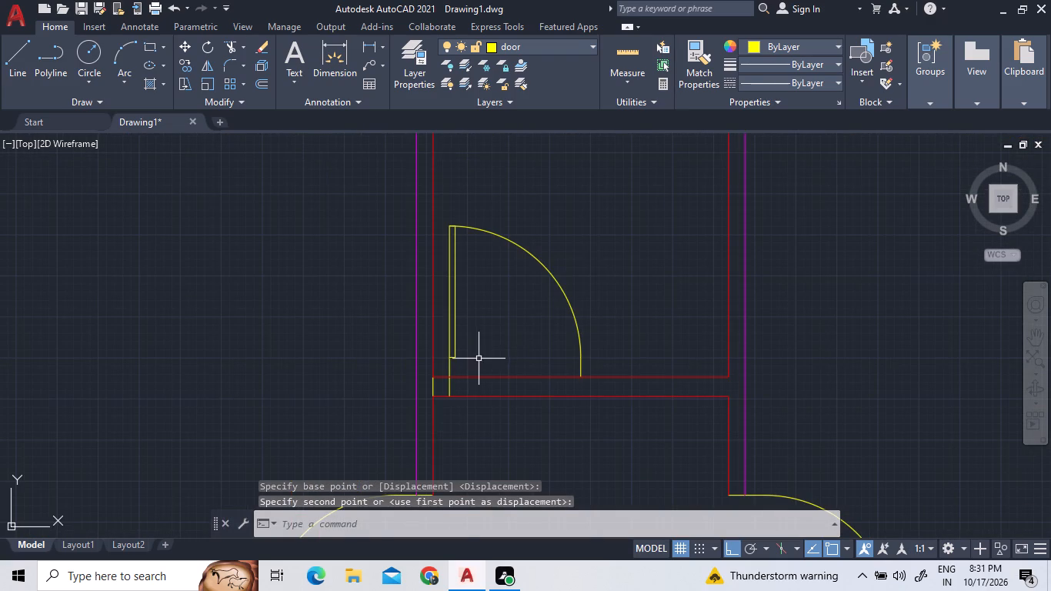
Shorten the corridor partition's door block by about 1'-6", pulling the free end of its swing west toward the hinge.
left_click(501, 235)
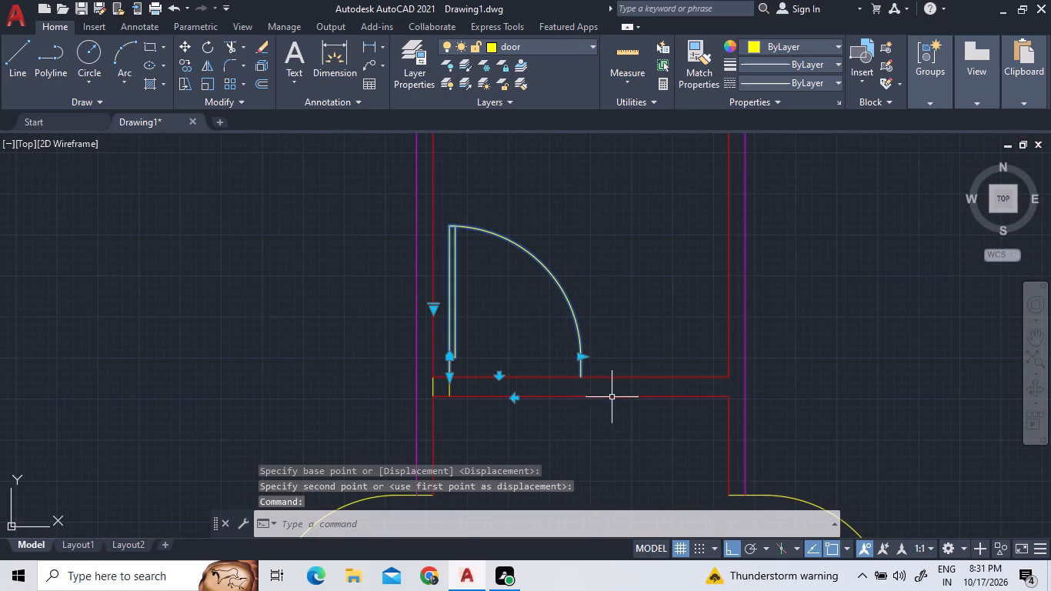
left_click(584, 356)
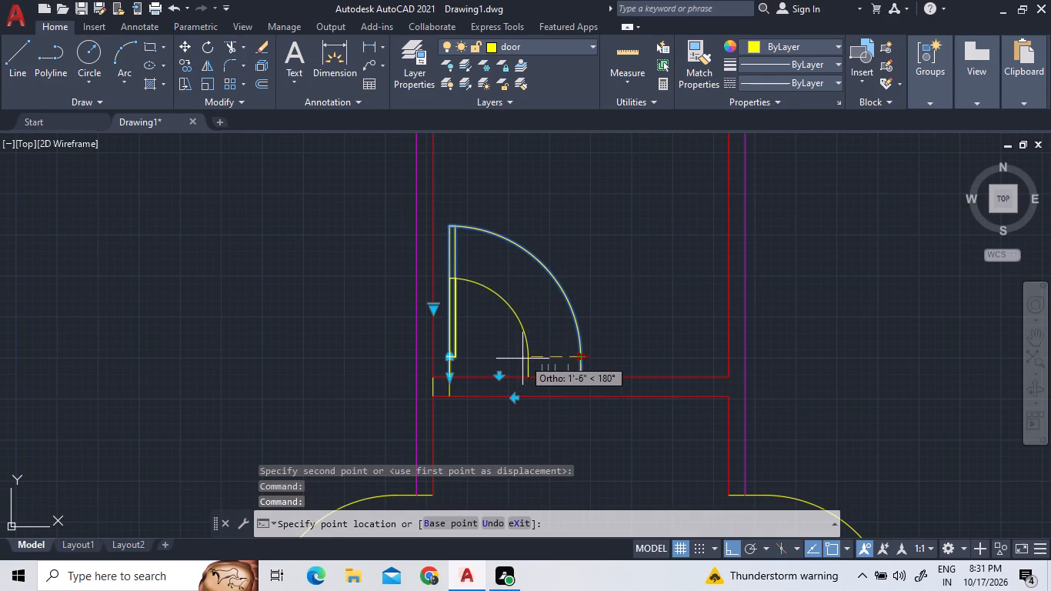
double_click(522, 359)
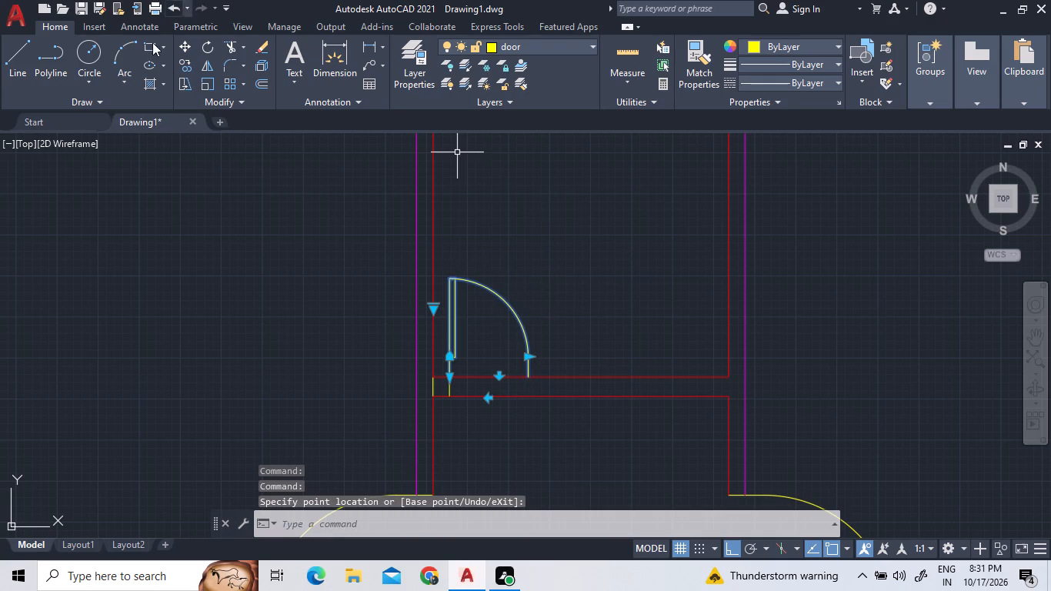
Draw the door's east jamb line across the partition wall, from the end of the swing arc to the wall's south face.
left_click(24, 68)
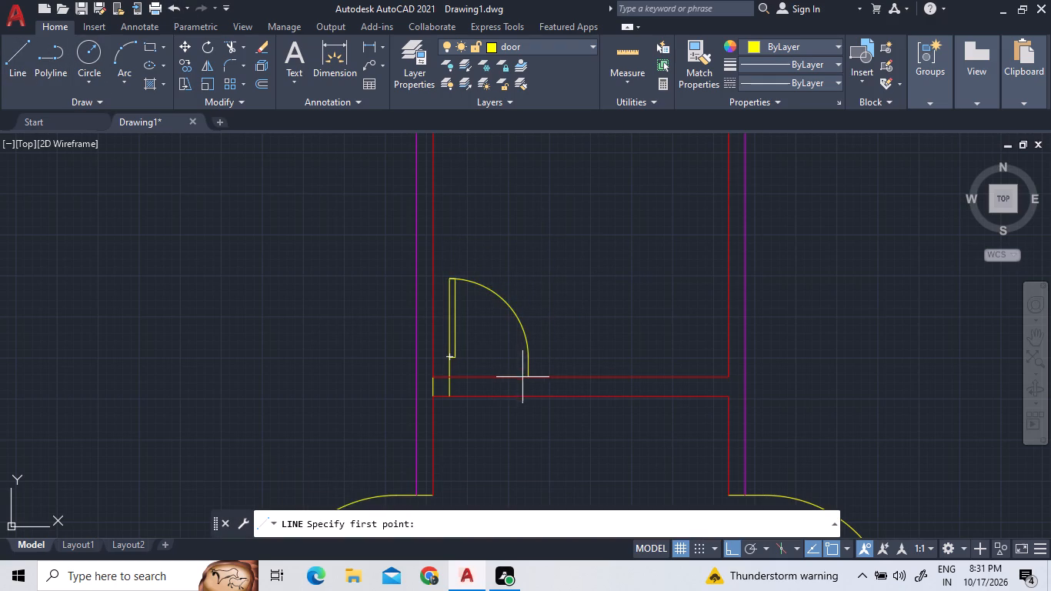
left_click(529, 379)
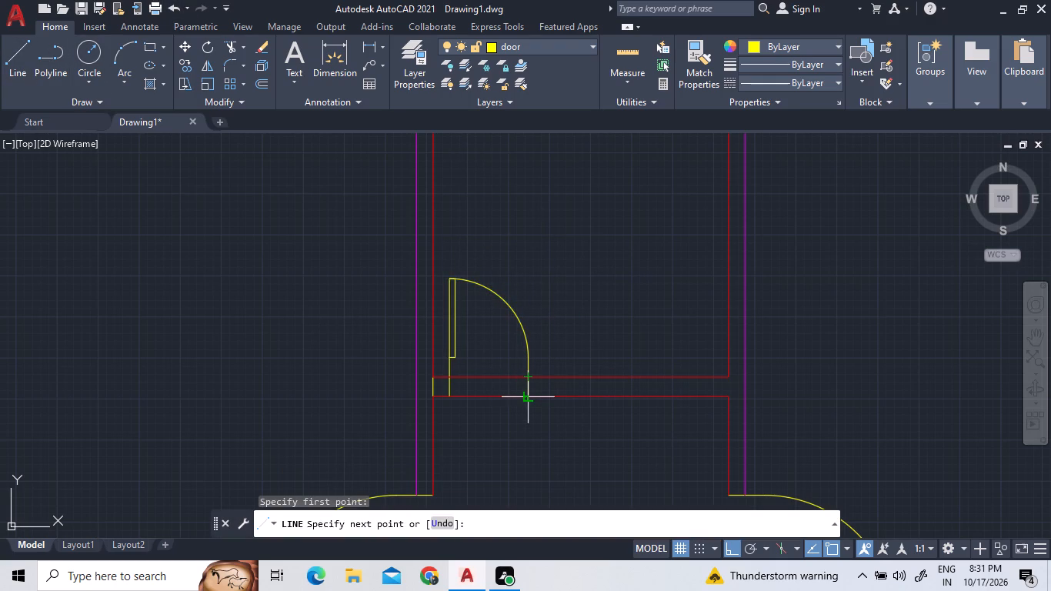
left_click(525, 396)
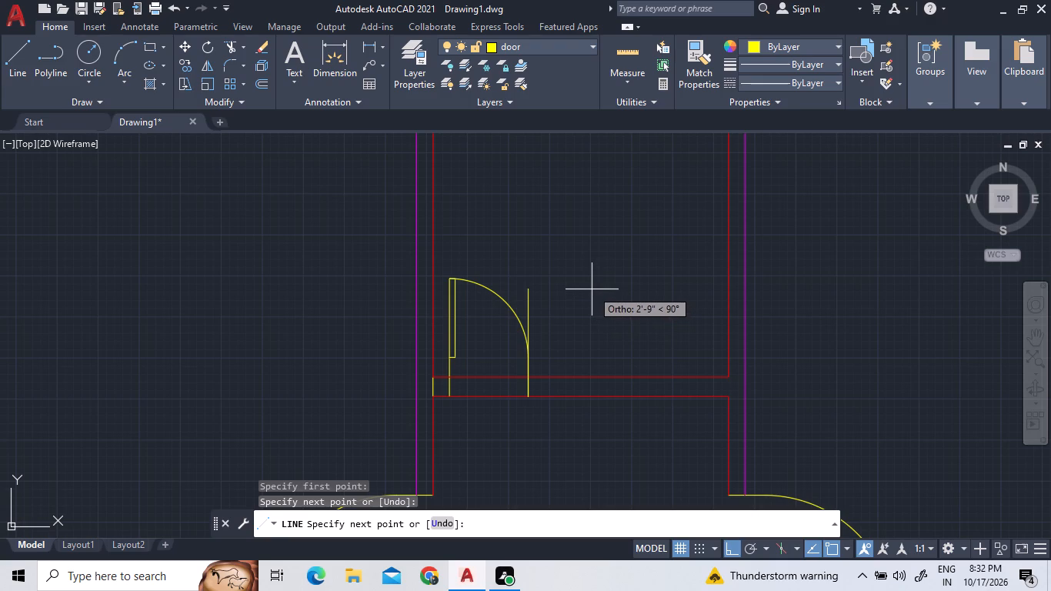
key("Escape")
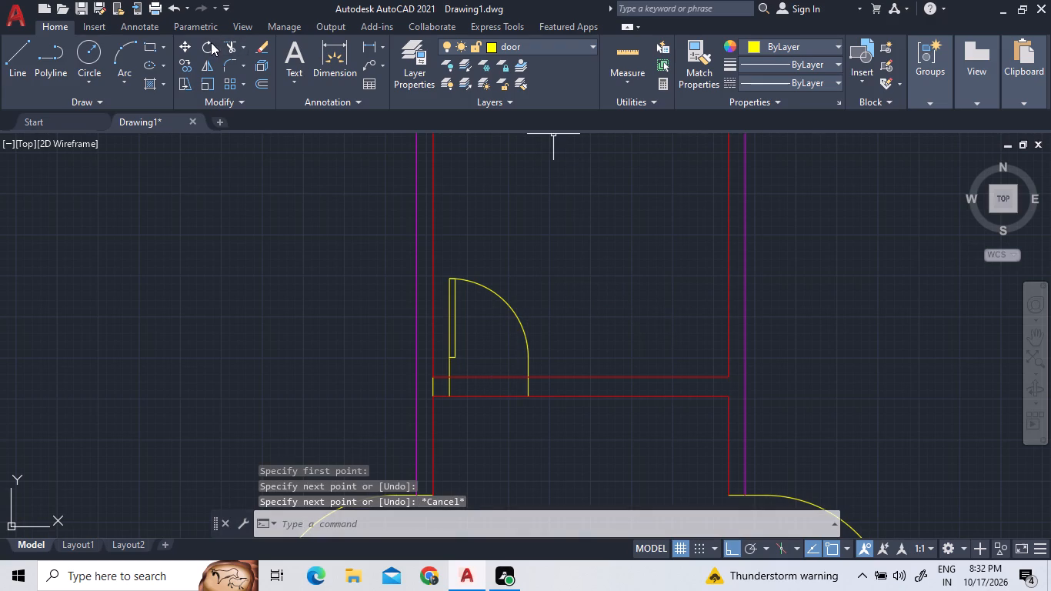
Trim both partition wall lines between the door jambs and remove the leftover short line at the partition's west end.
left_click(231, 47)
left_click(468, 376)
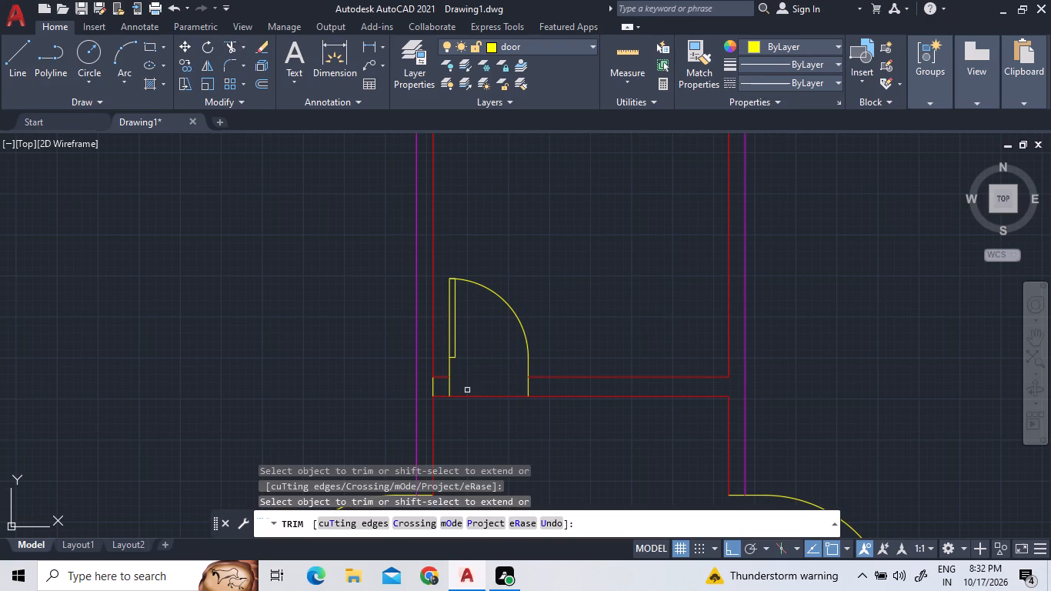
double_click(467, 394)
double_click(469, 402)
double_click(432, 387)
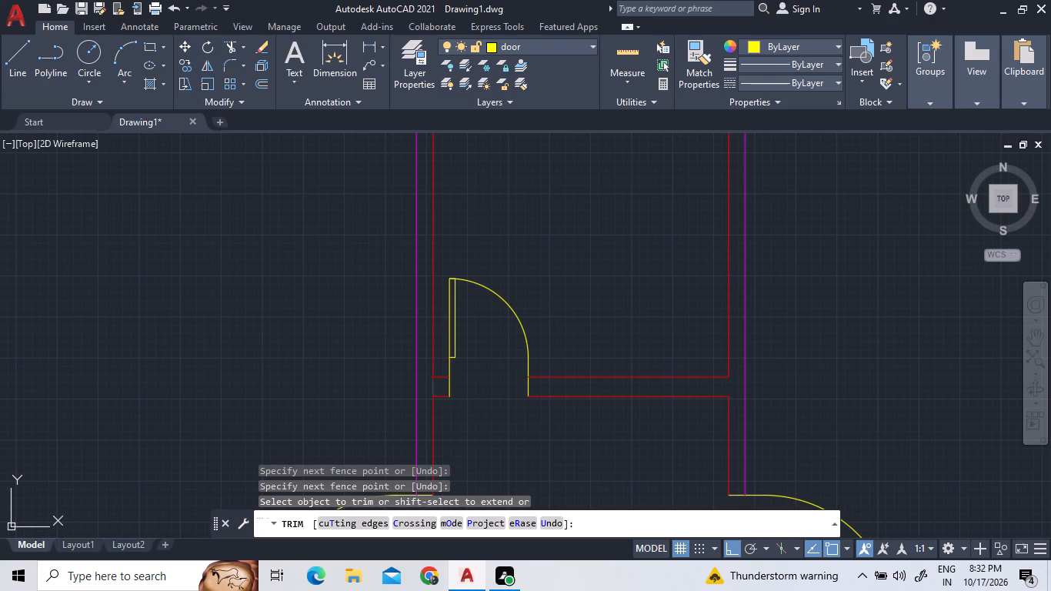
On layer 0, draw a short line across the west wall of the room directly south of the northeast room, about midway along.
scroll(608, 212, "down", 1)
scroll(637, 279, "down", 1)
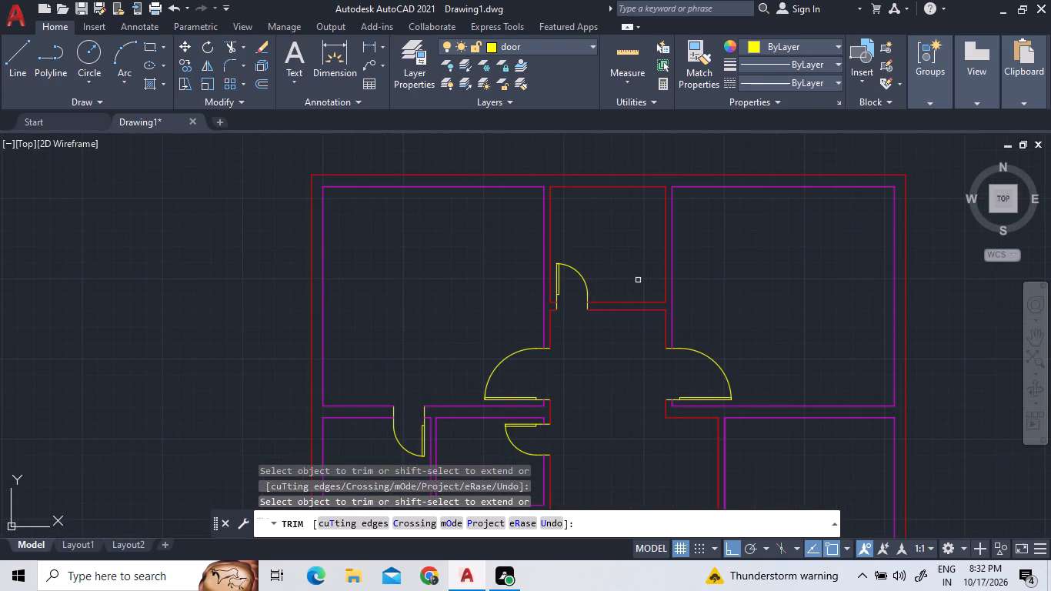
scroll(642, 416, "down", 2)
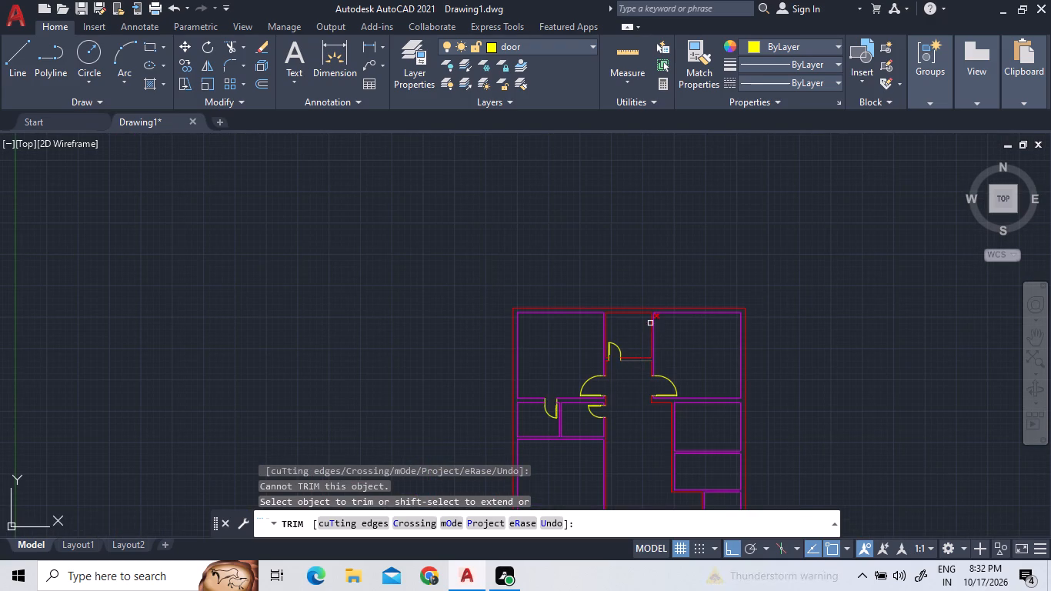
scroll(656, 308, "down", 2)
scroll(699, 376, "up", 2)
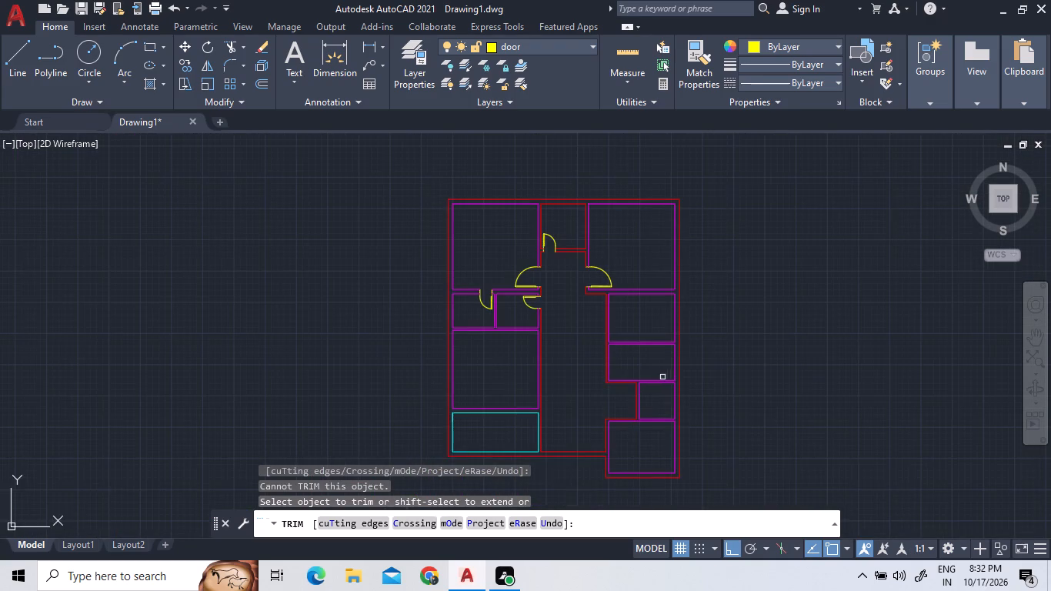
scroll(662, 377, "up", 1)
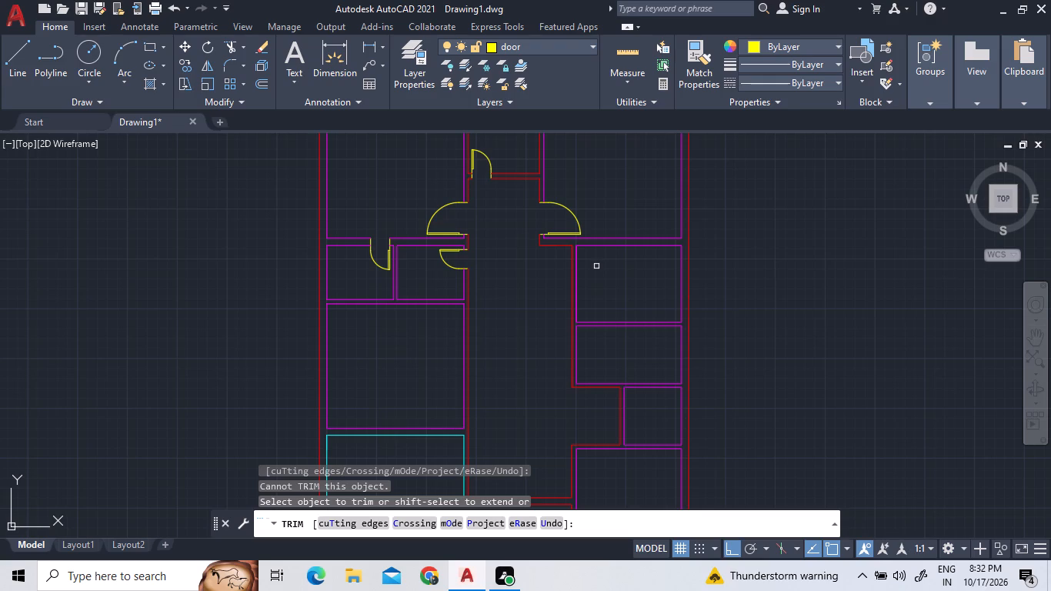
scroll(593, 264, "up", 2)
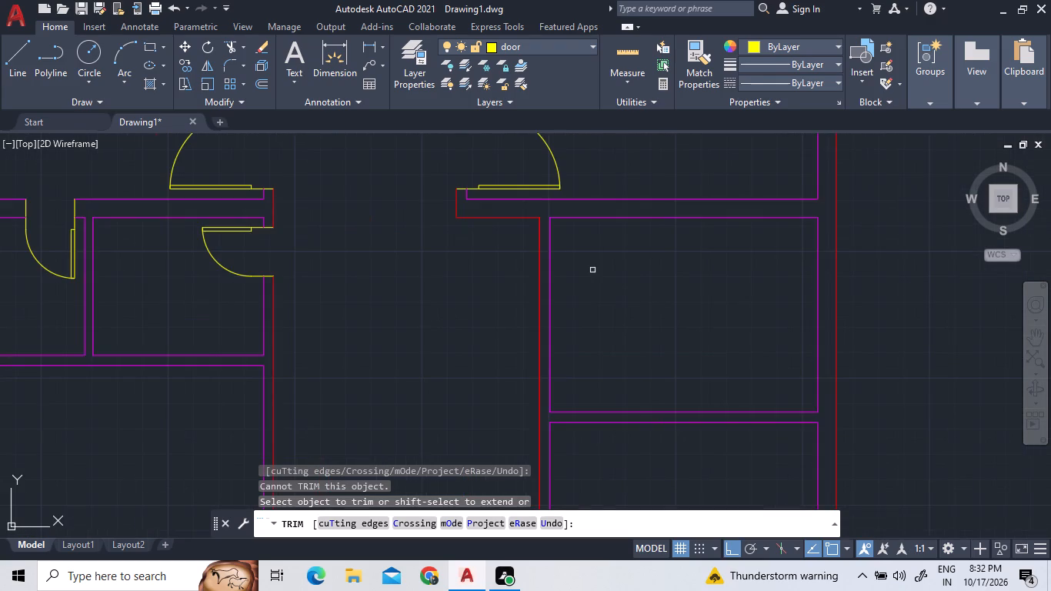
scroll(592, 270, "down", 1)
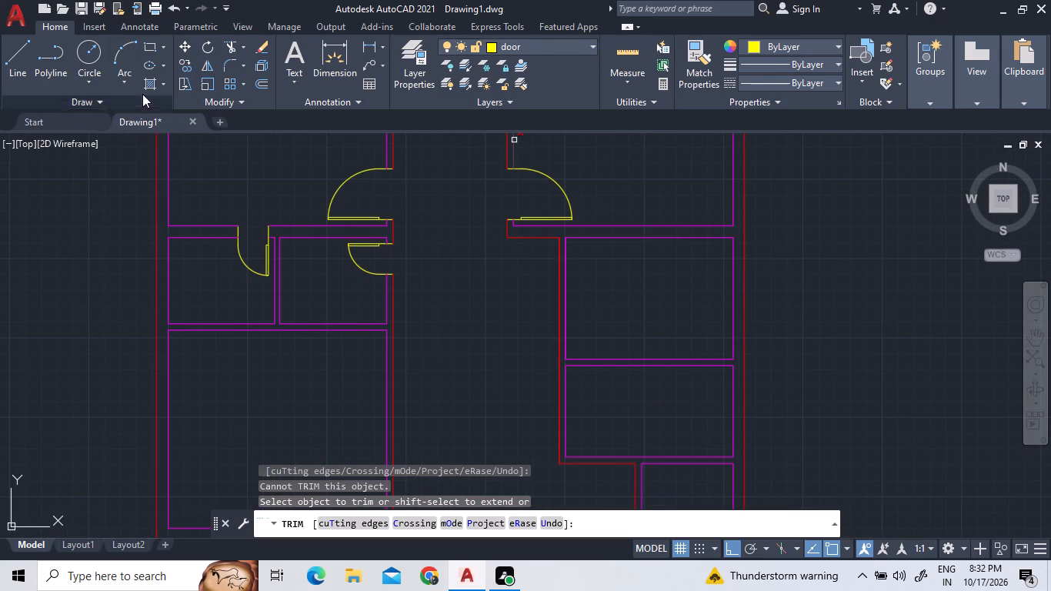
left_click(23, 77)
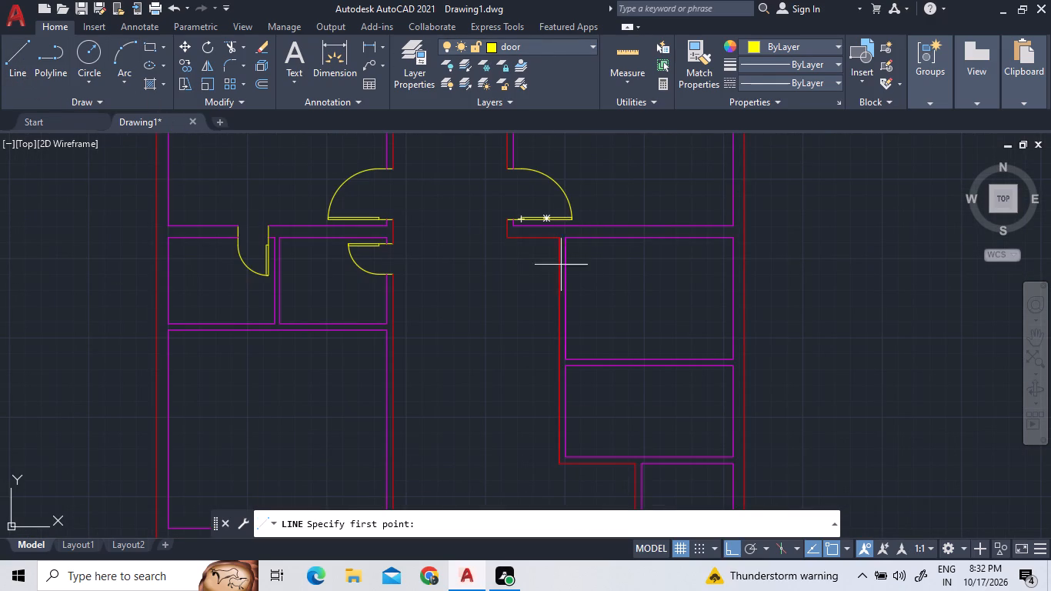
scroll(561, 281, "up", 4)
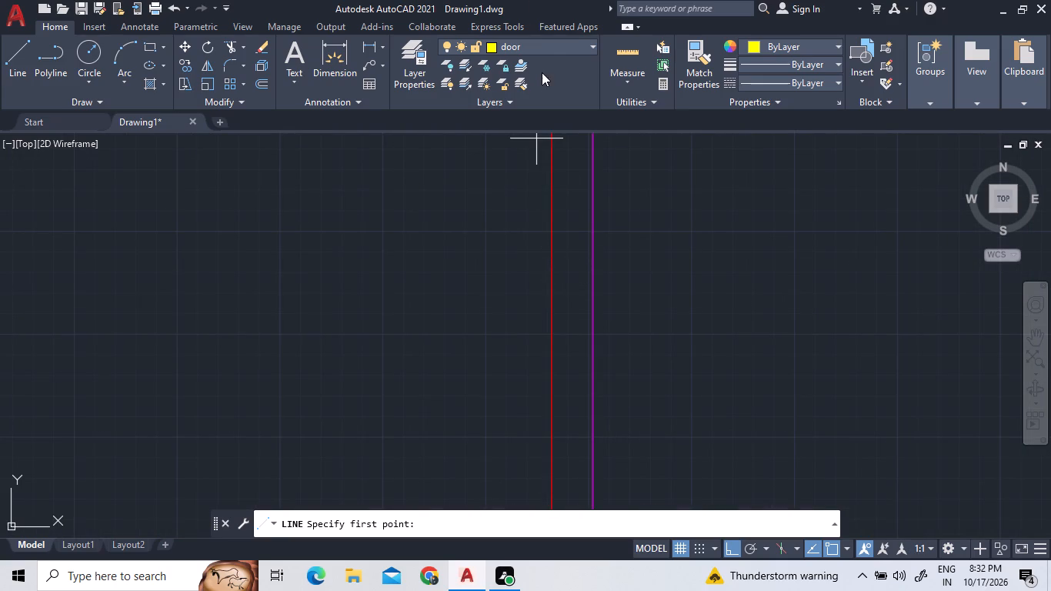
left_click(547, 45)
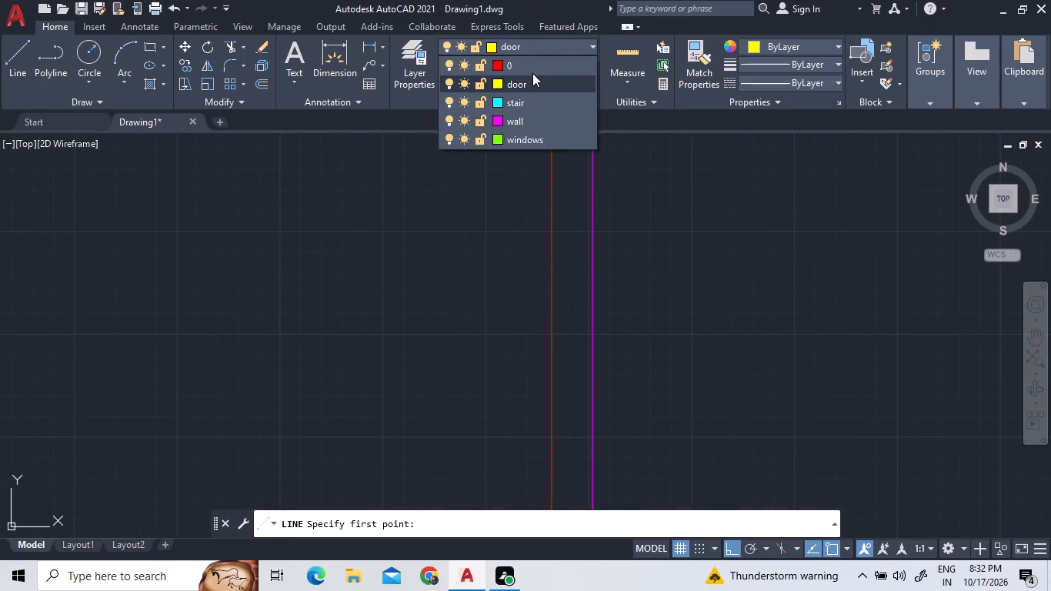
left_click(532, 72)
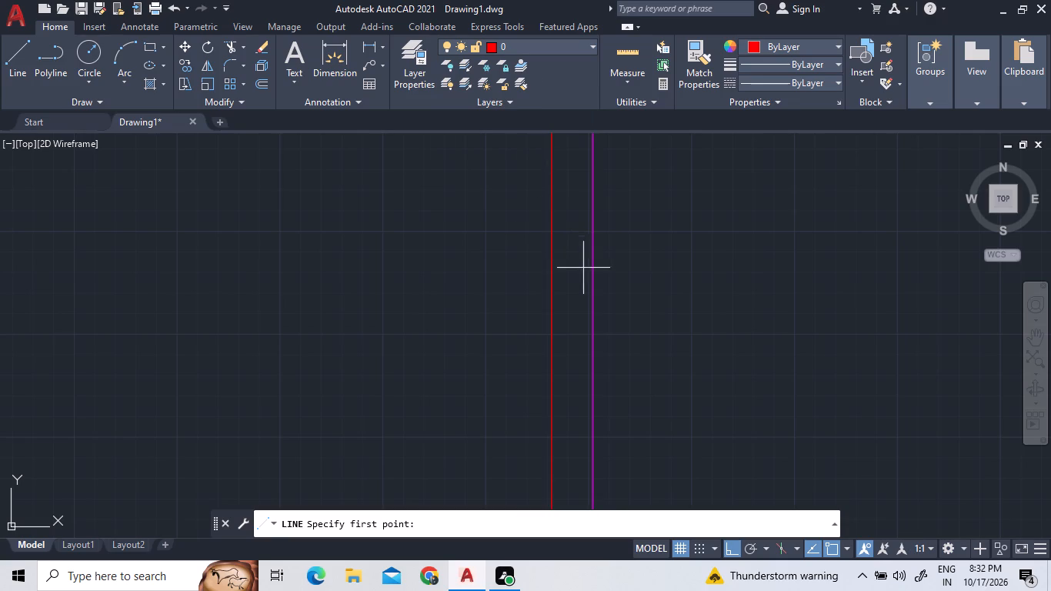
scroll(569, 282, "down", 3)
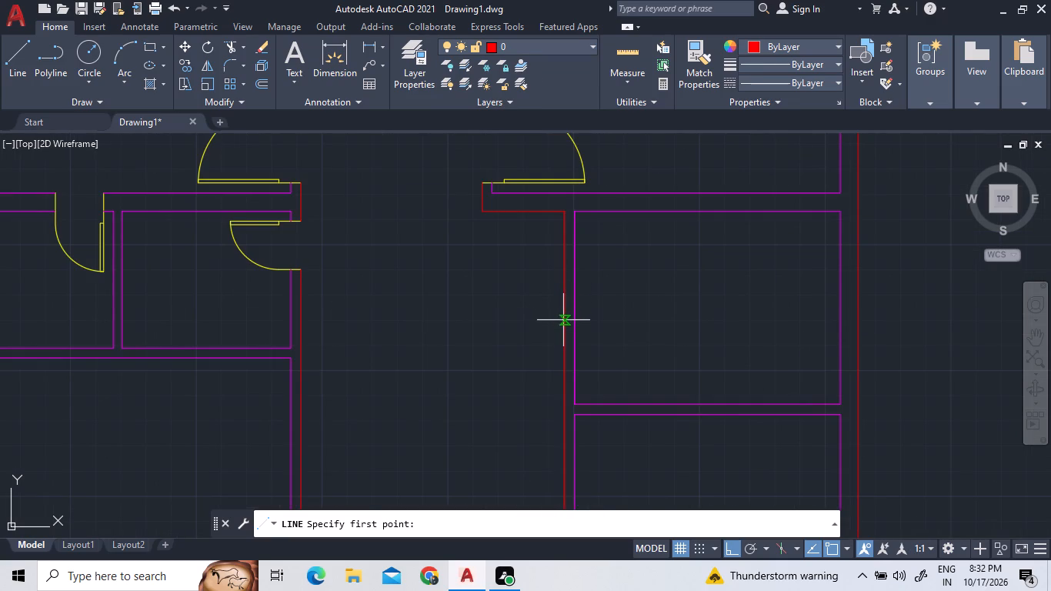
double_click(563, 320)
left_click(572, 320)
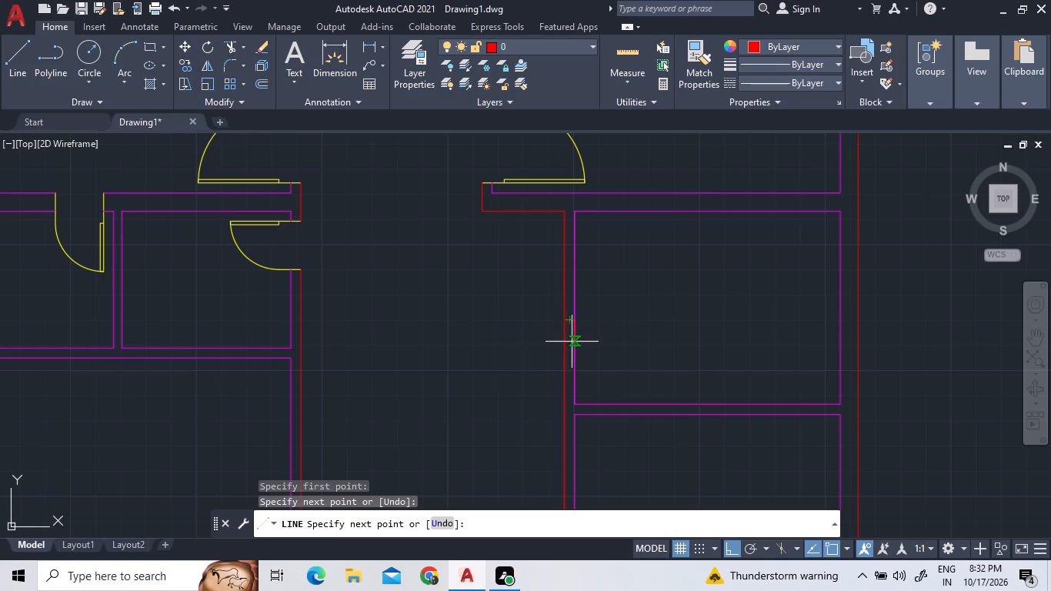
right_click(608, 303)
left_click(615, 308)
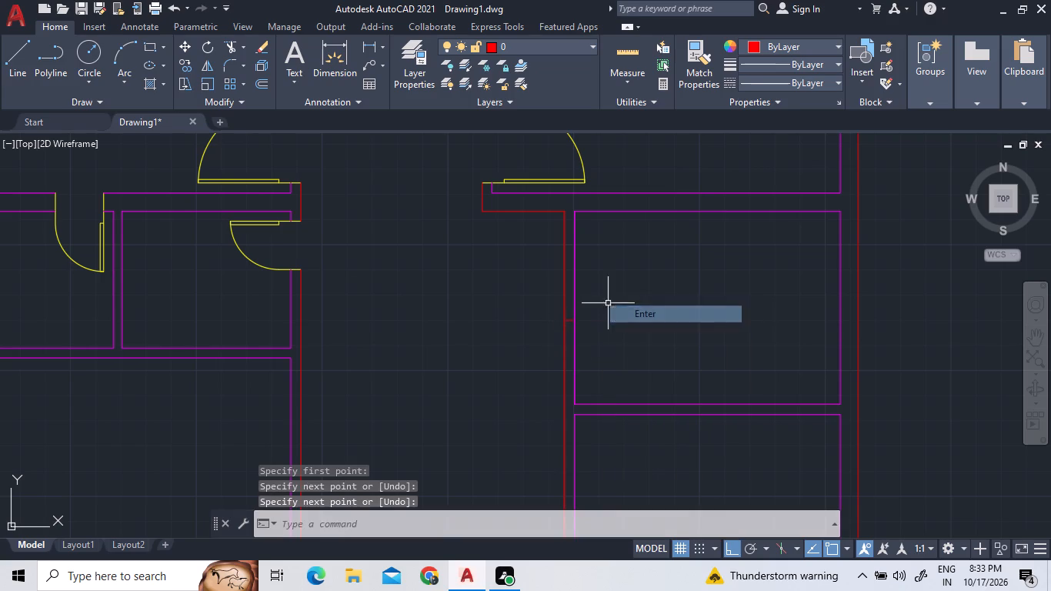
Move the short line across that room's west wall 1' north.
left_click(569, 320)
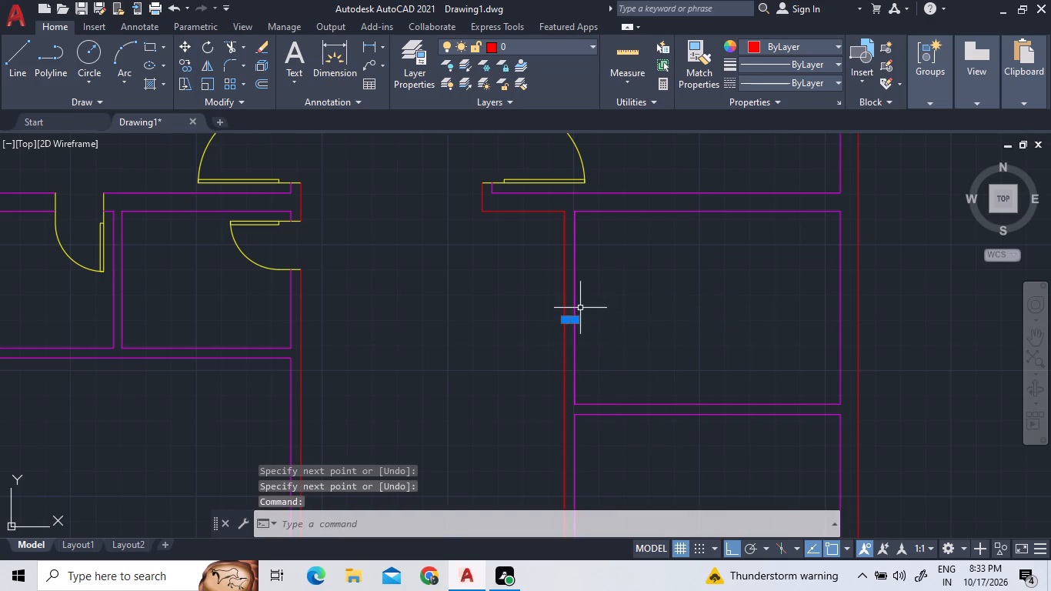
right_click(614, 284)
left_click(632, 294)
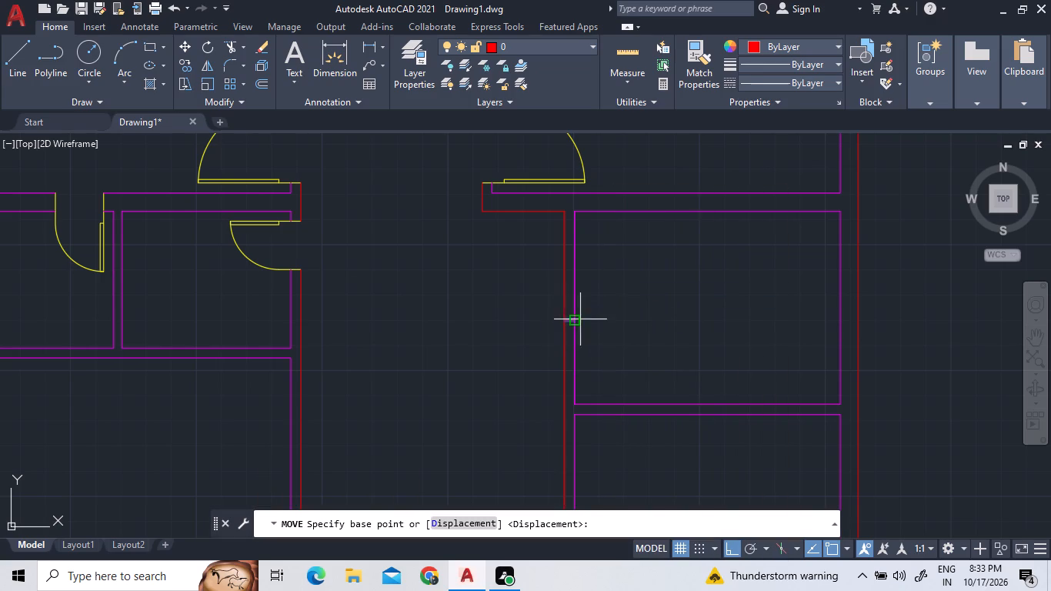
scroll(578, 322, "up", 3)
left_click(544, 313)
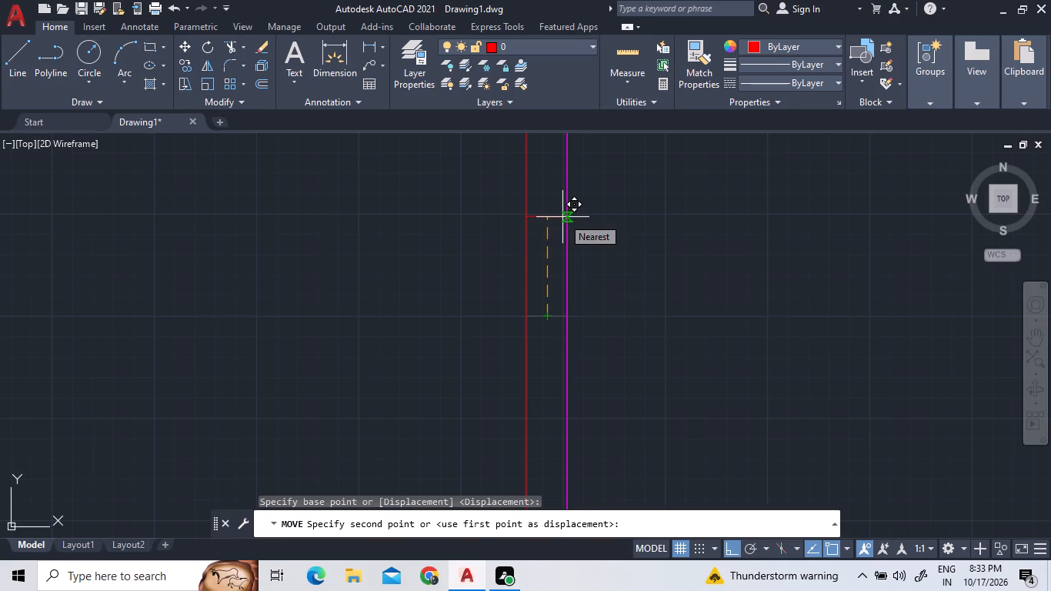
key("1")
key("apostrophe")
key("Return")
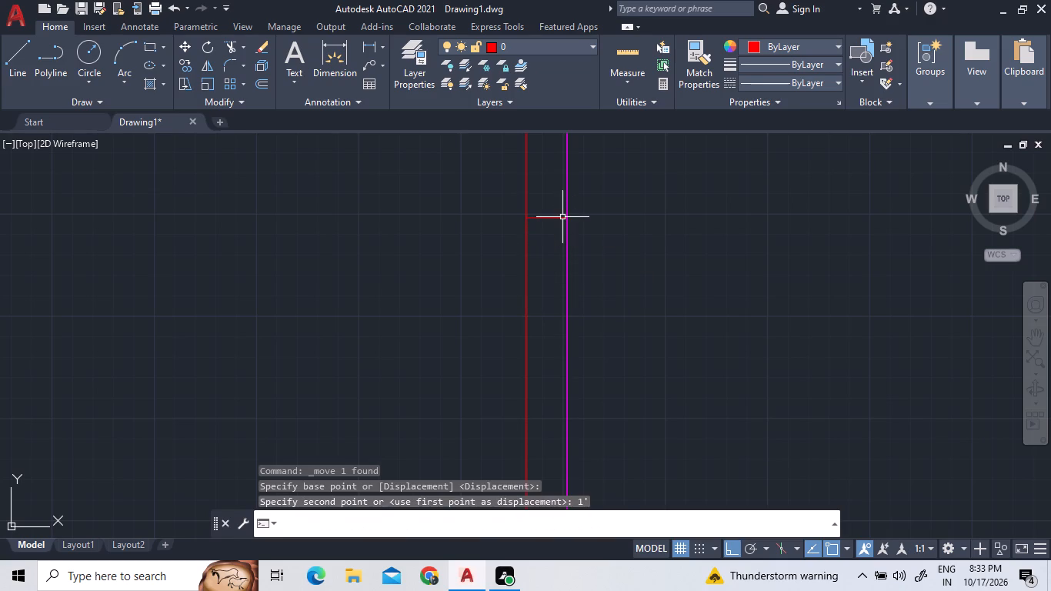
Move the same short wall-crossing line a further 1' north.
scroll(613, 172, "down", 4)
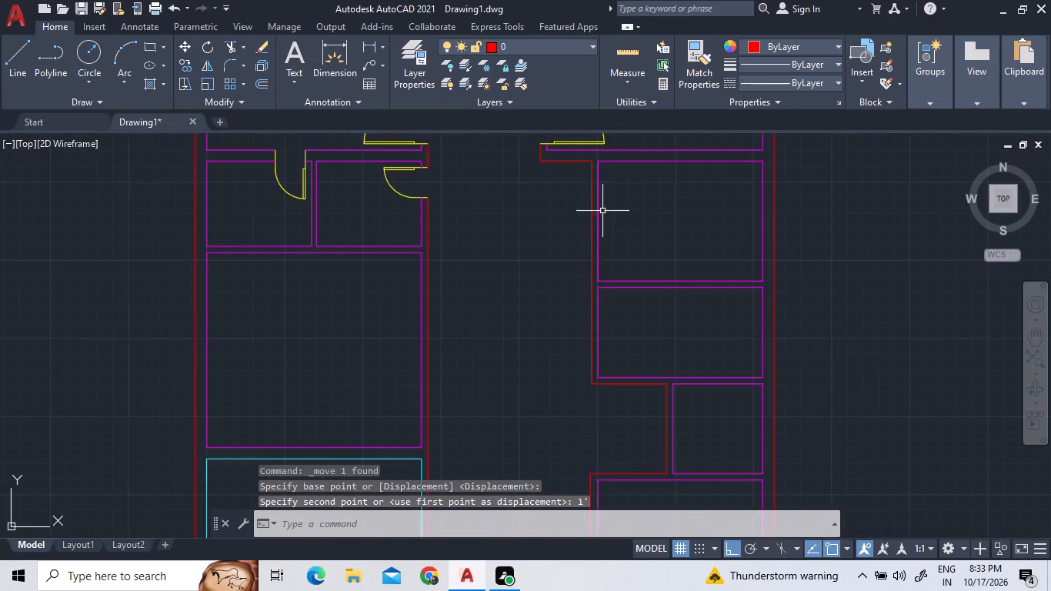
scroll(602, 209, "up", 3)
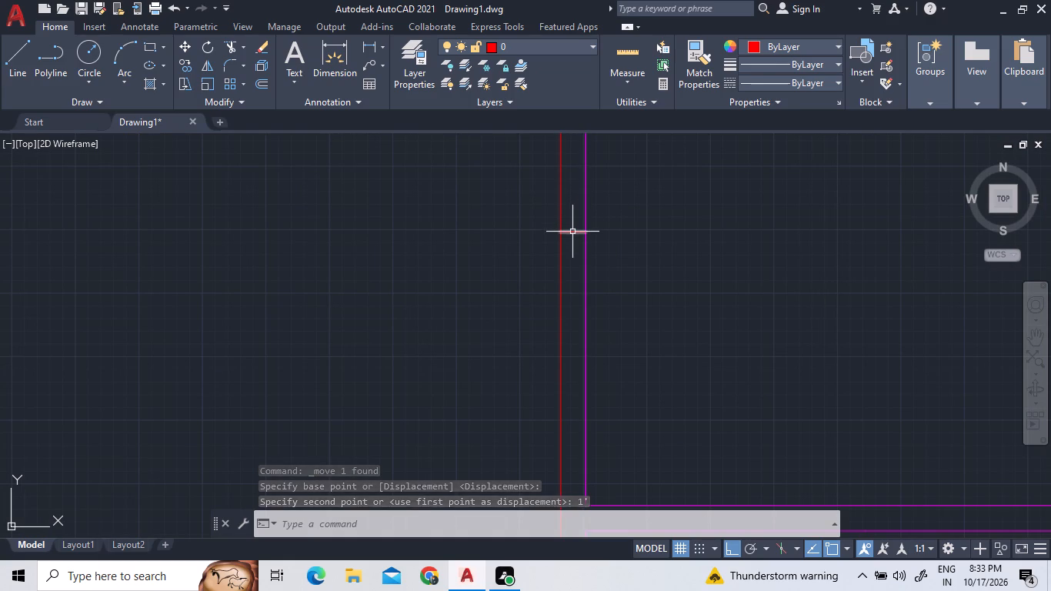
left_click(572, 232)
right_click(569, 233)
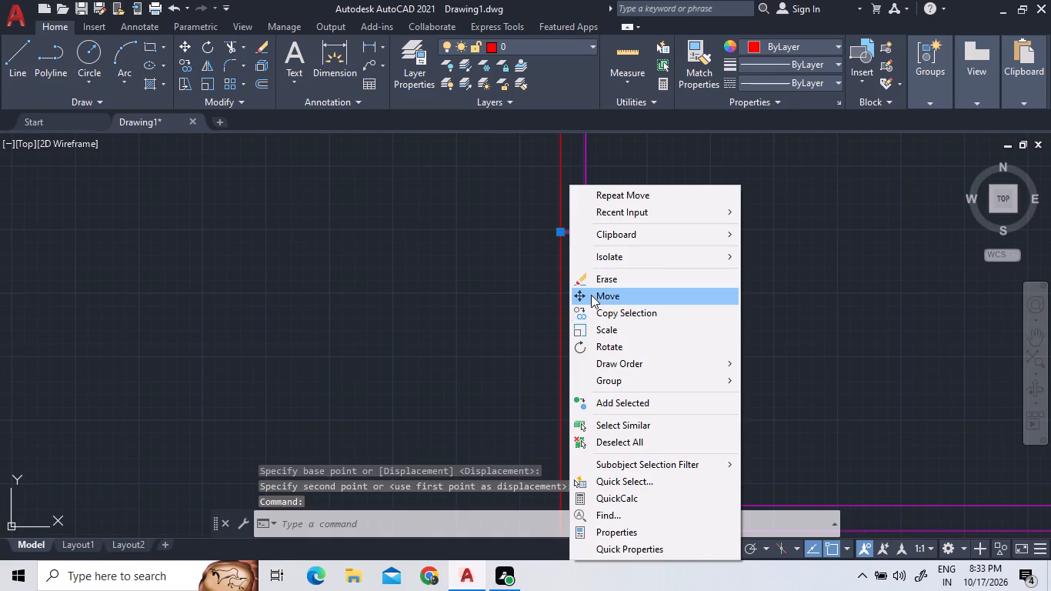
left_click(591, 295)
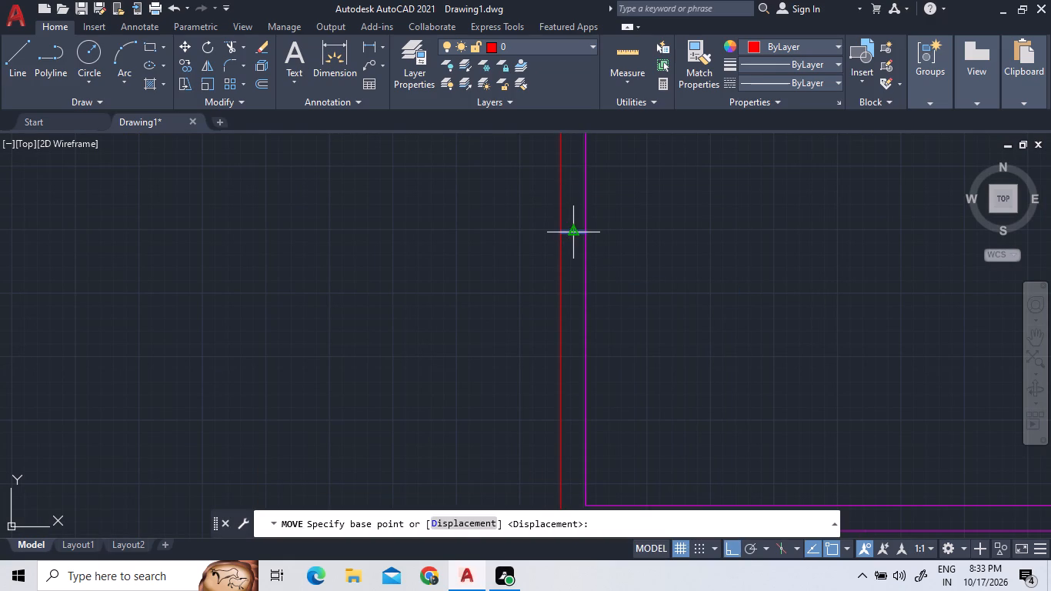
left_click(572, 229)
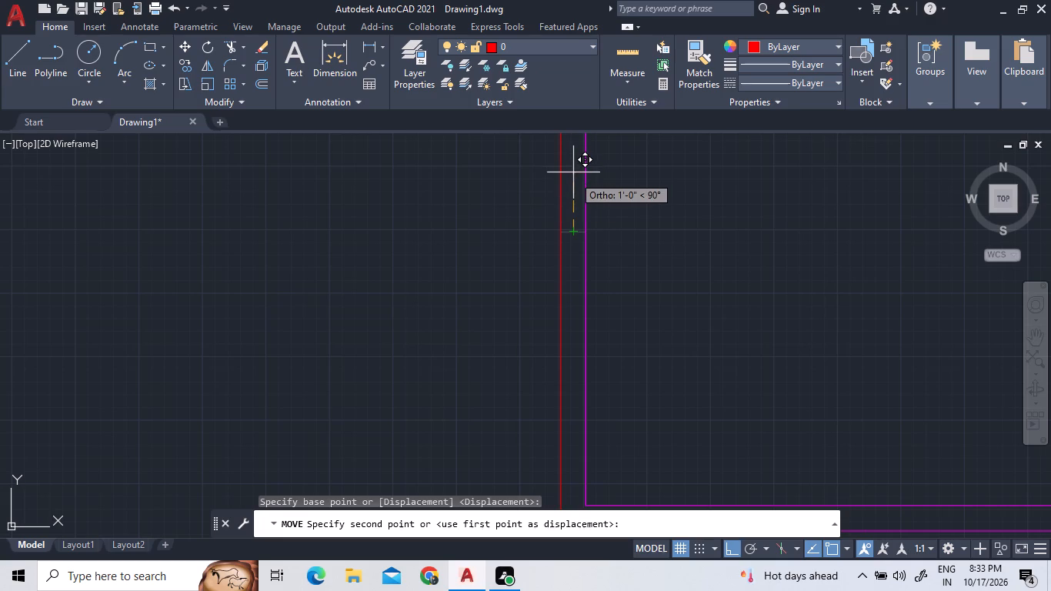
type("1'")
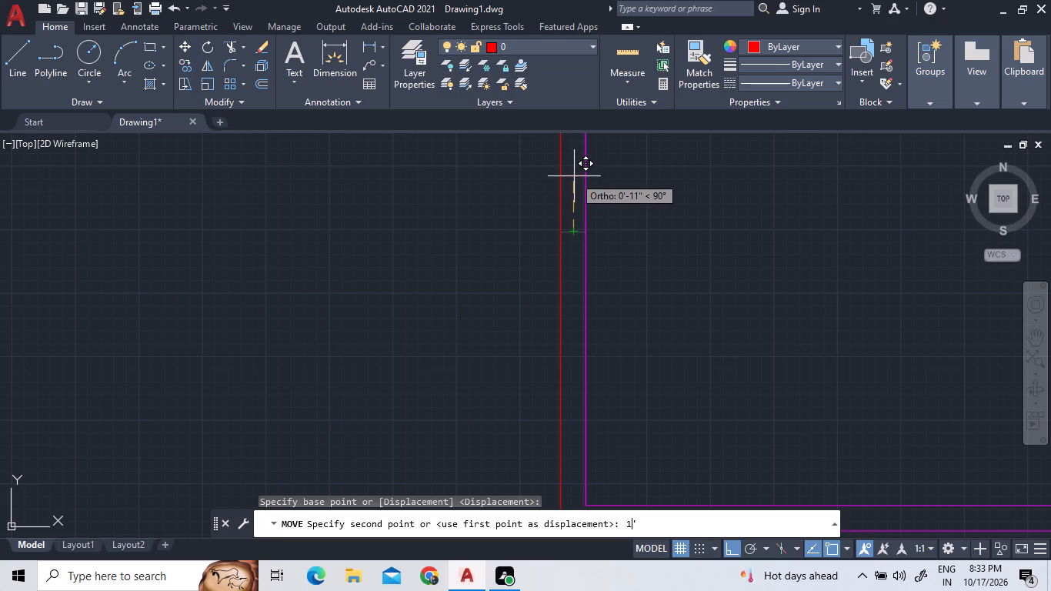
key("Return")
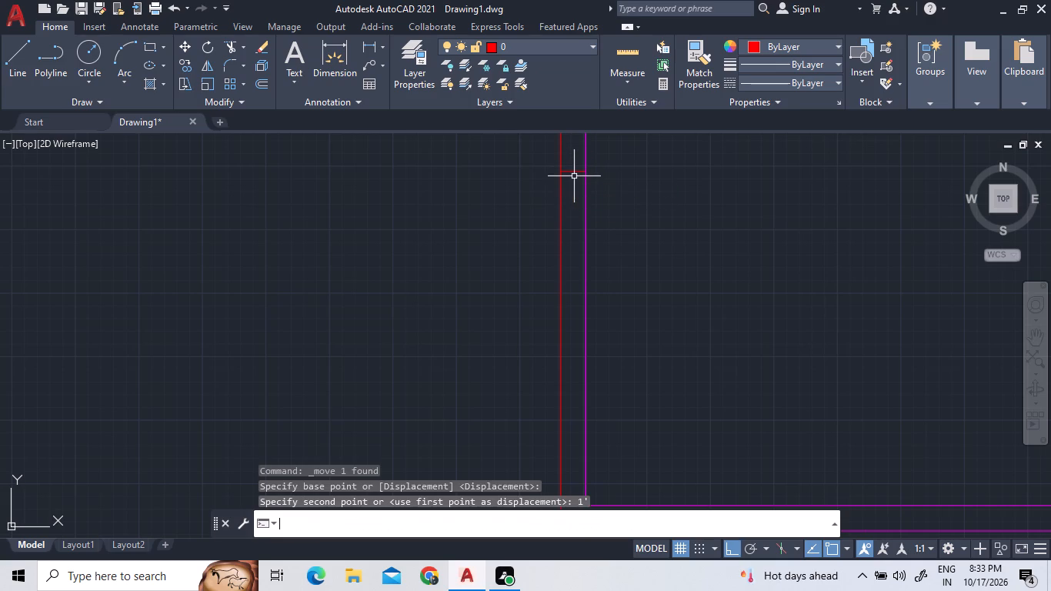
Draw a second short line across the west wall of the room south of the northeast room, south of the existing wall-crossing line.
scroll(574, 177, "down", 5)
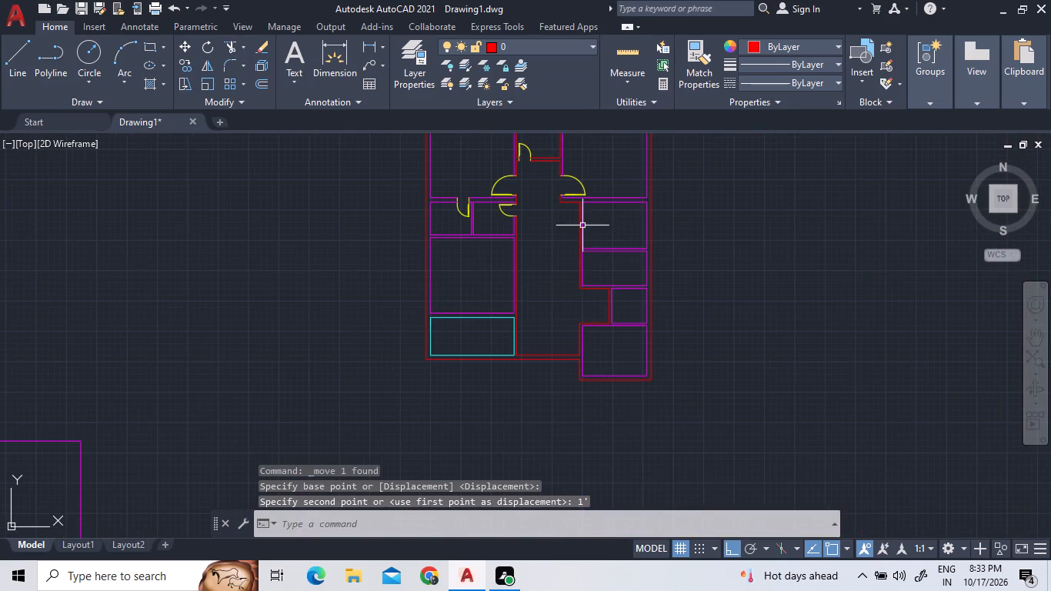
scroll(580, 219, "up", 5)
scroll(598, 224, "down", 2)
scroll(606, 192, "up", 2)
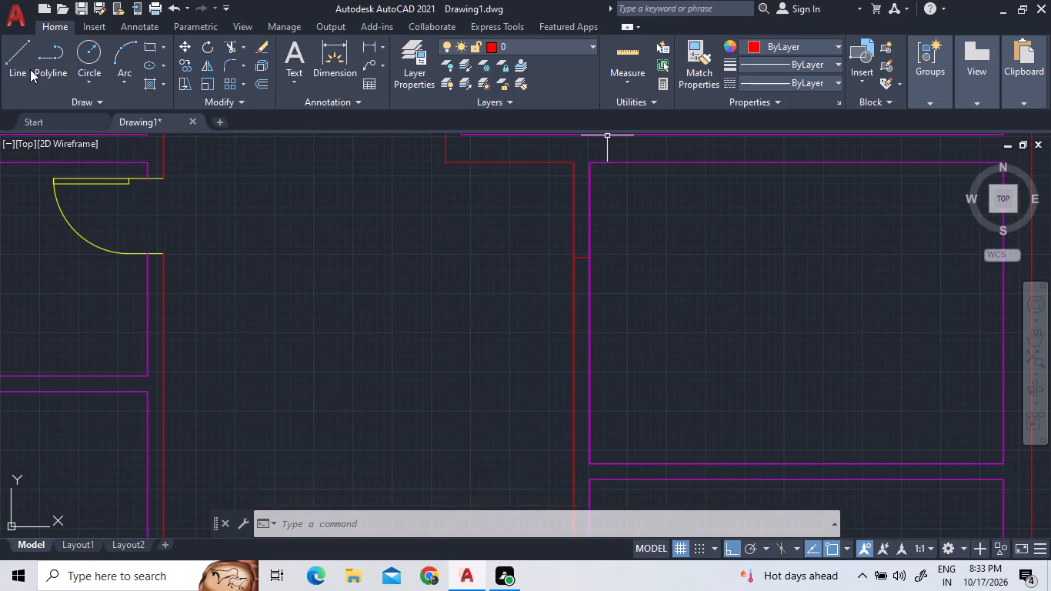
left_click(30, 69)
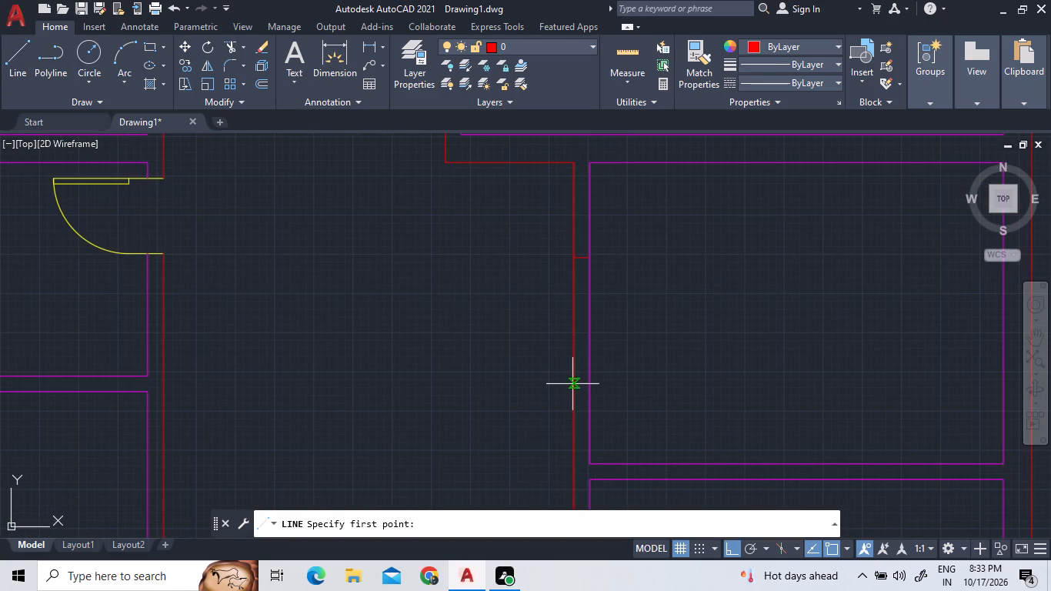
left_click(572, 396)
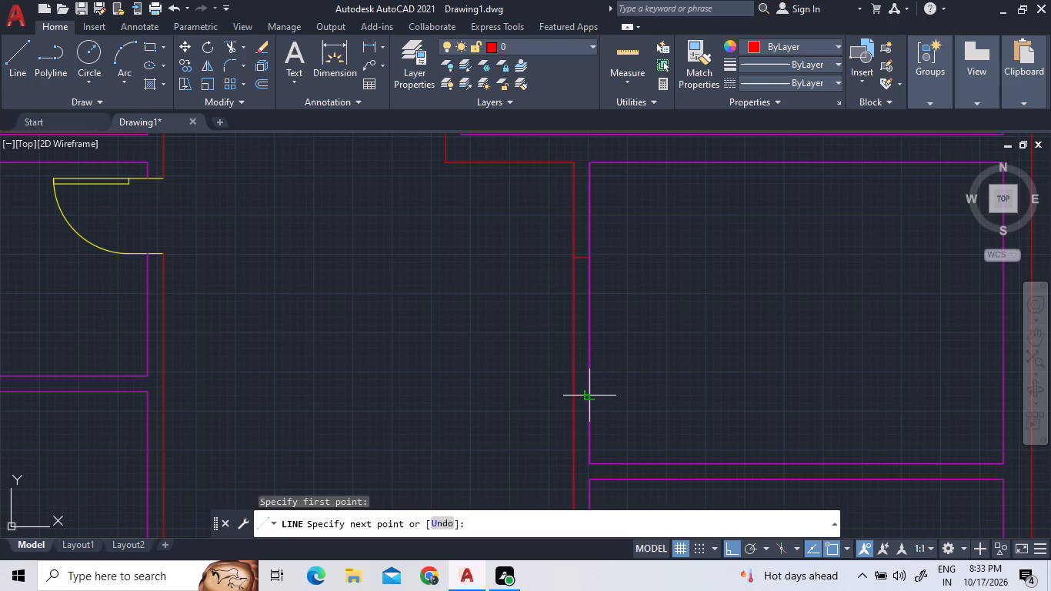
left_click(587, 400)
right_click(659, 375)
left_click(680, 383)
Draw a short line across the partition between that room and the room directly south, west of the partition's midpoint.
scroll(661, 362, "down", 2)
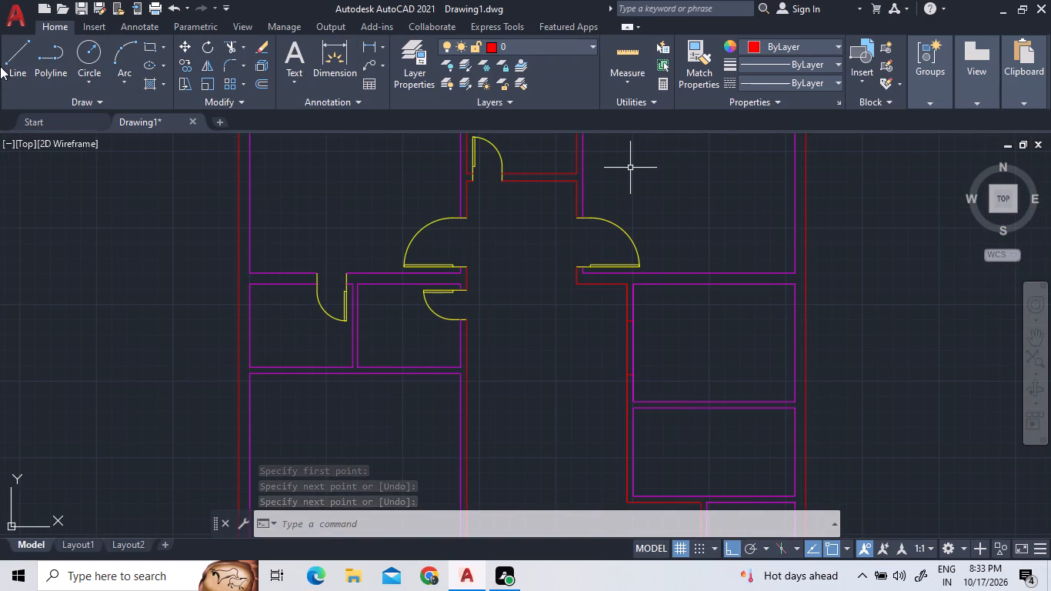
double_click(23, 70)
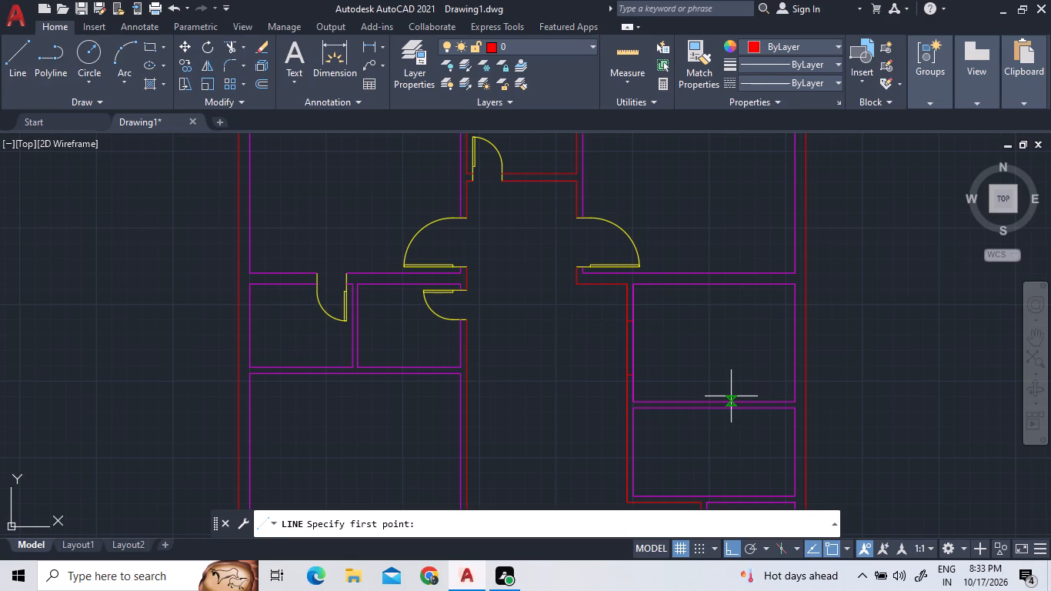
scroll(717, 417, "up", 3)
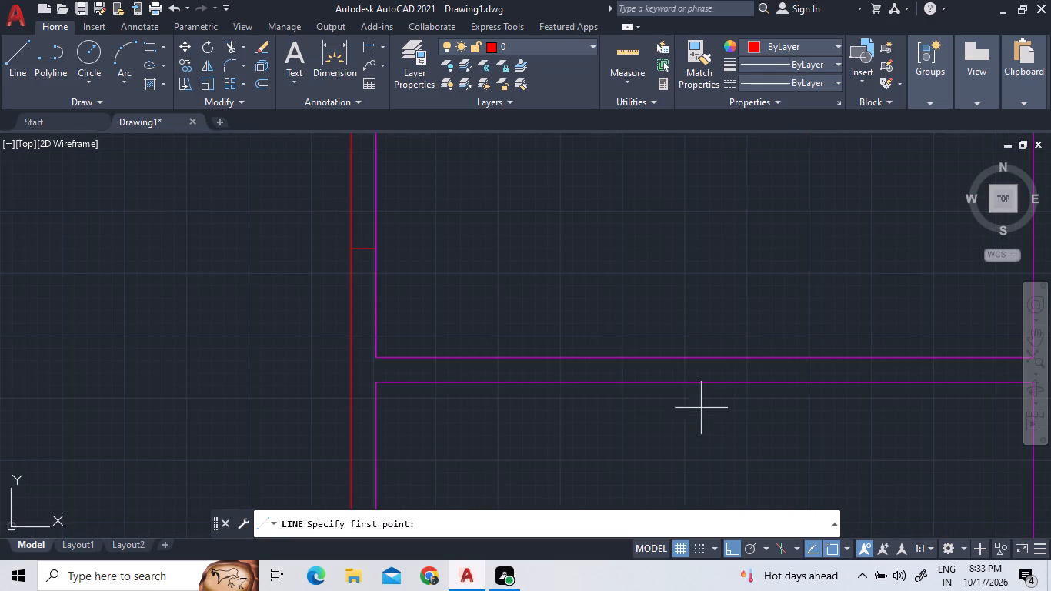
left_click(622, 357)
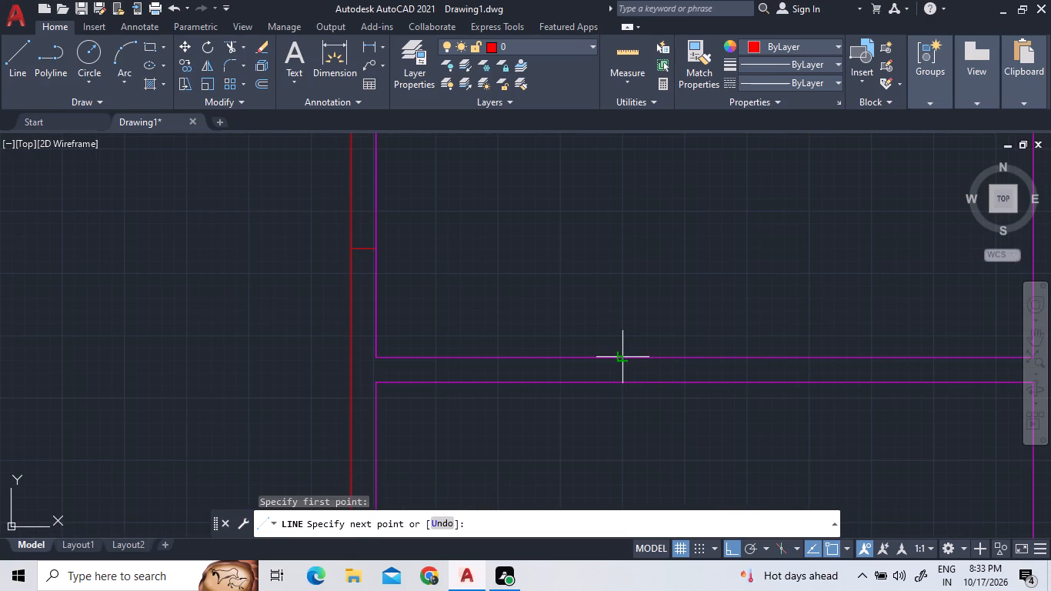
left_click(625, 380)
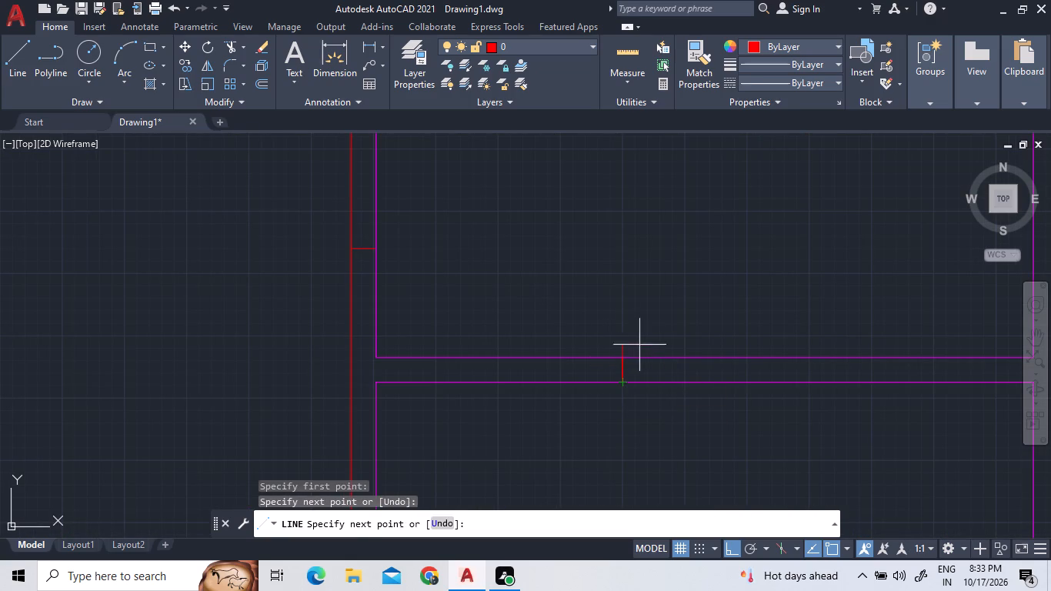
right_click(620, 301)
left_click(624, 305)
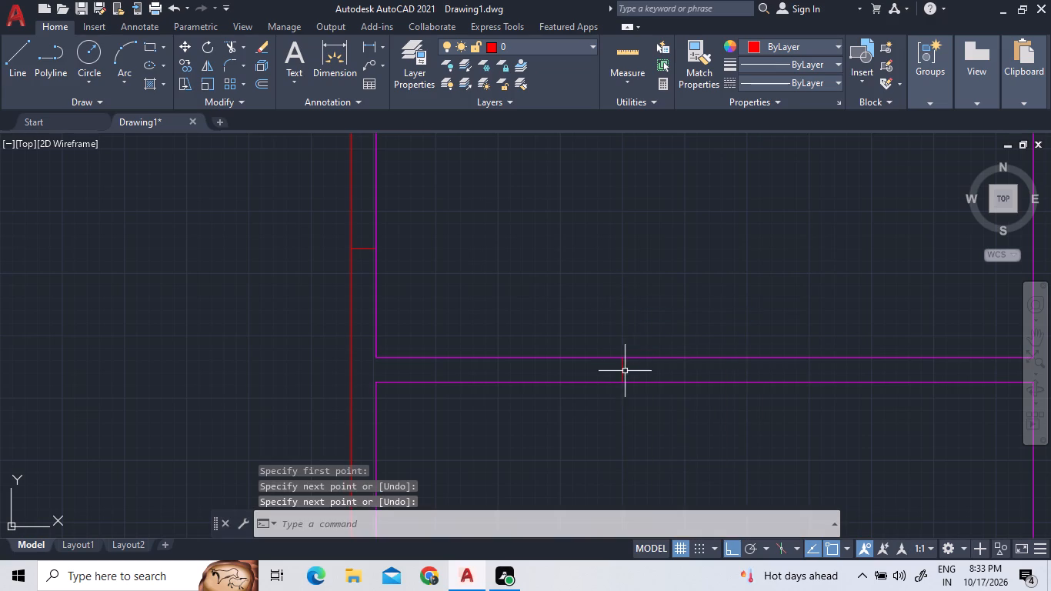
Draw a short line across the west wall of the next room south, a little below its northwest corner.
scroll(624, 371, "up", 7)
scroll(622, 368, "down", 3)
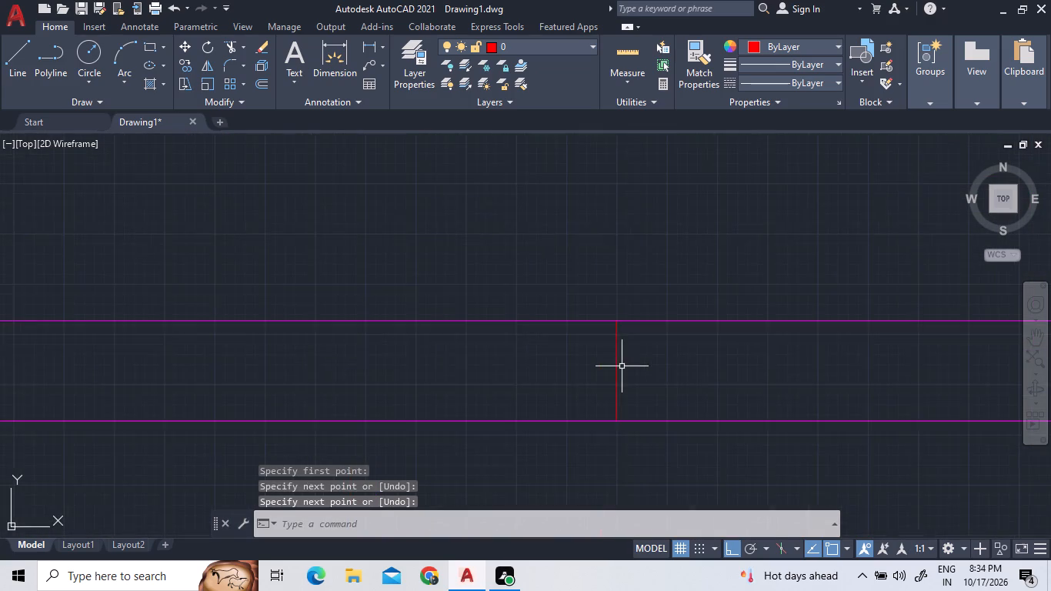
scroll(622, 366, "down", 4)
scroll(554, 236, "down", 2)
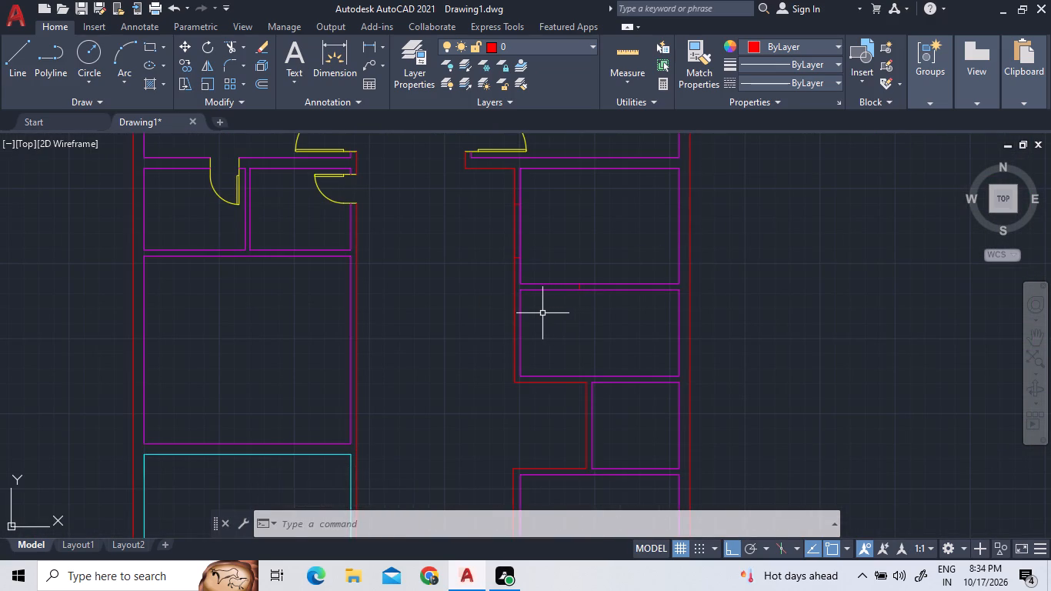
scroll(542, 313, "up", 1)
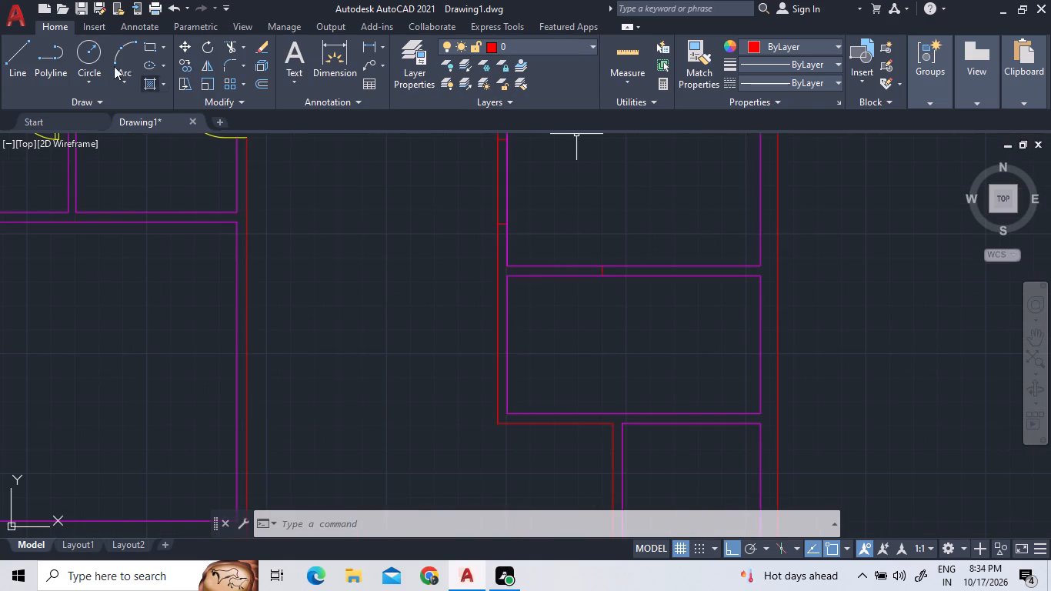
double_click(20, 65)
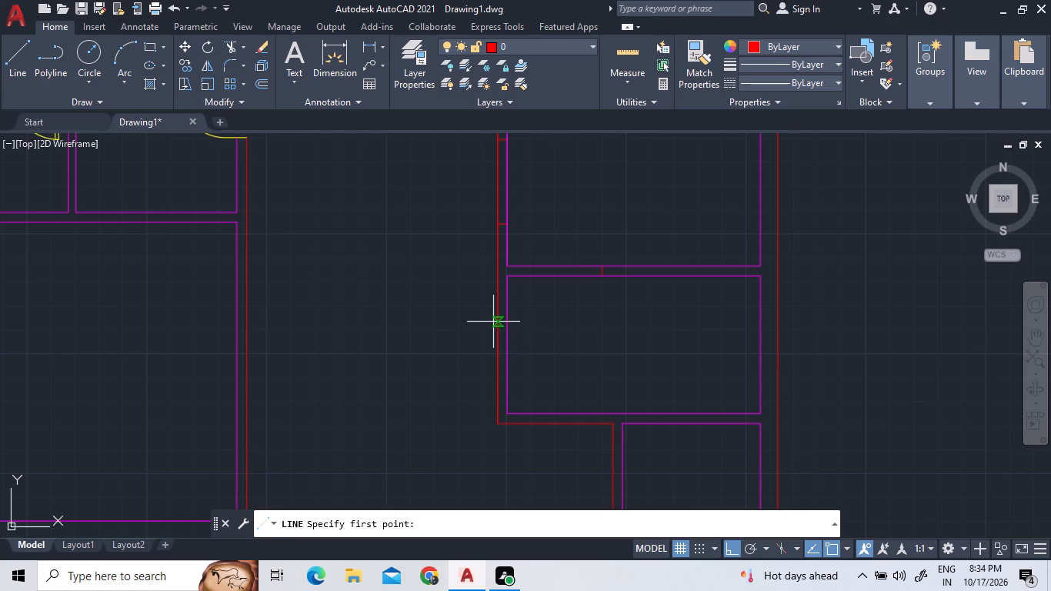
scroll(497, 309, "up", 1)
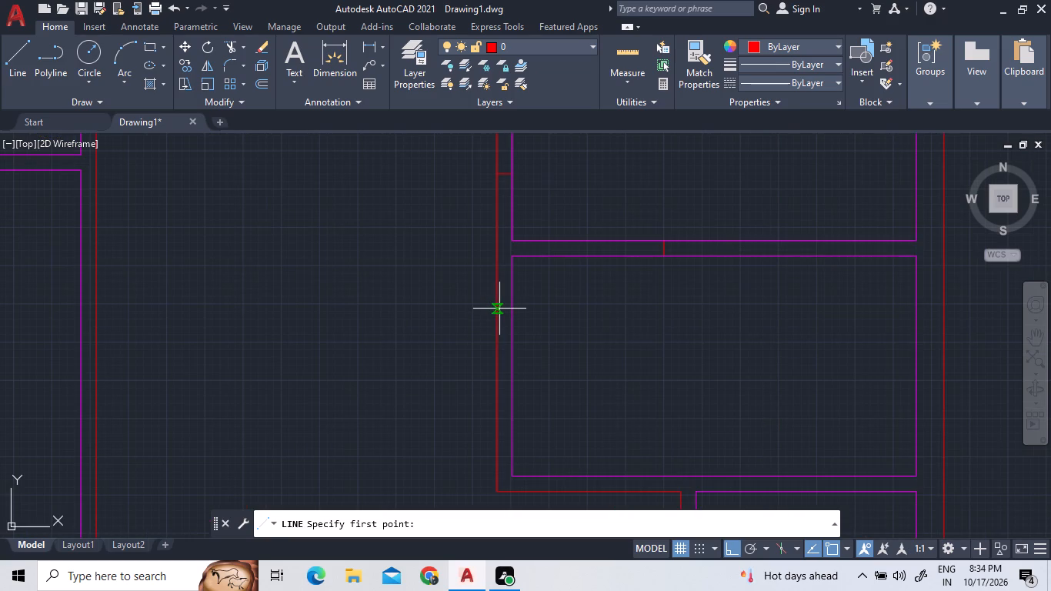
left_click(495, 309)
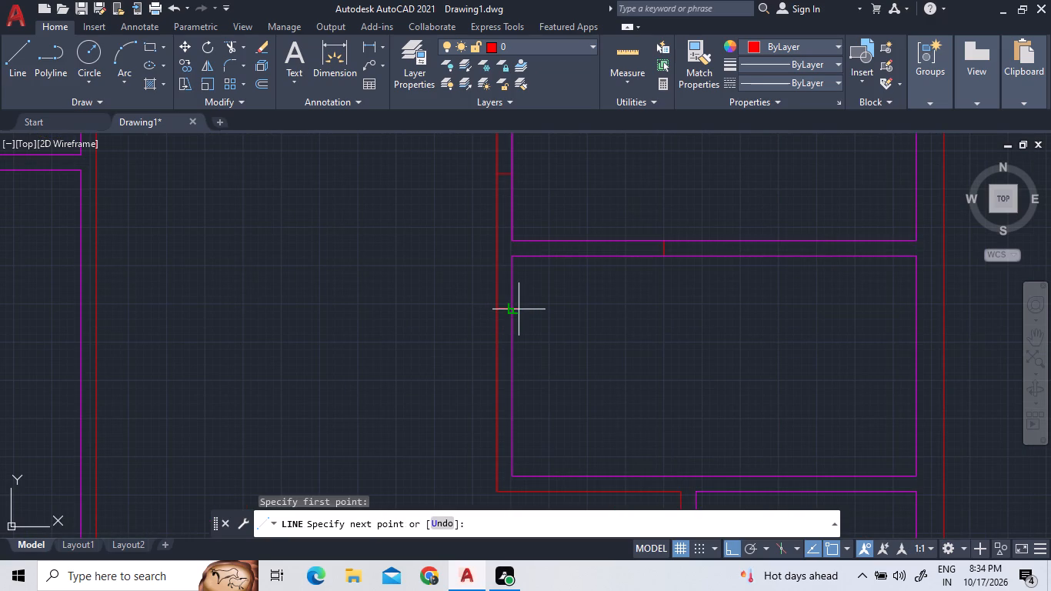
left_click(512, 306)
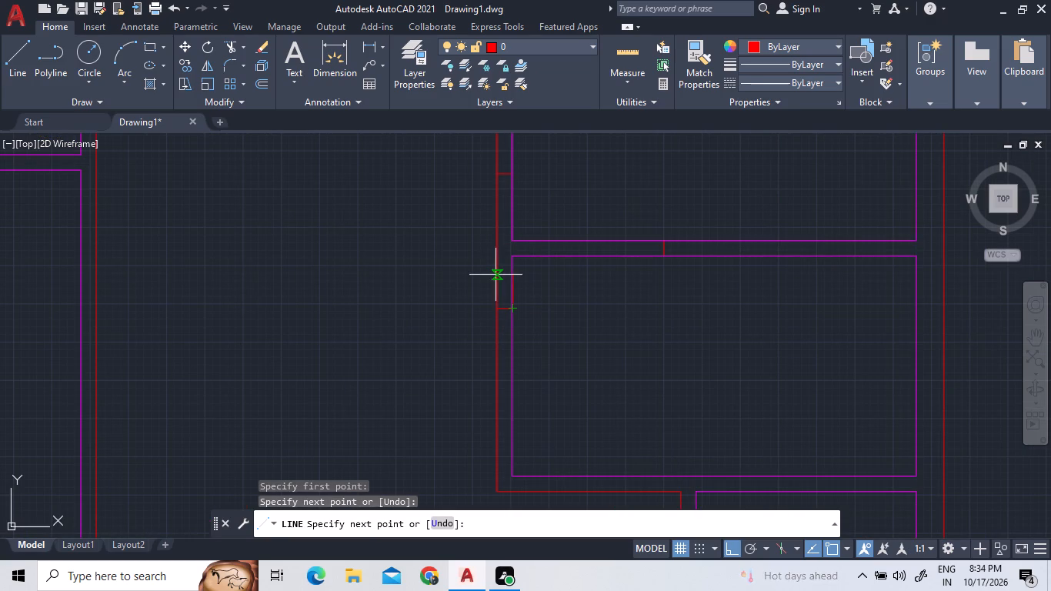
right_click(505, 278)
left_click(509, 279)
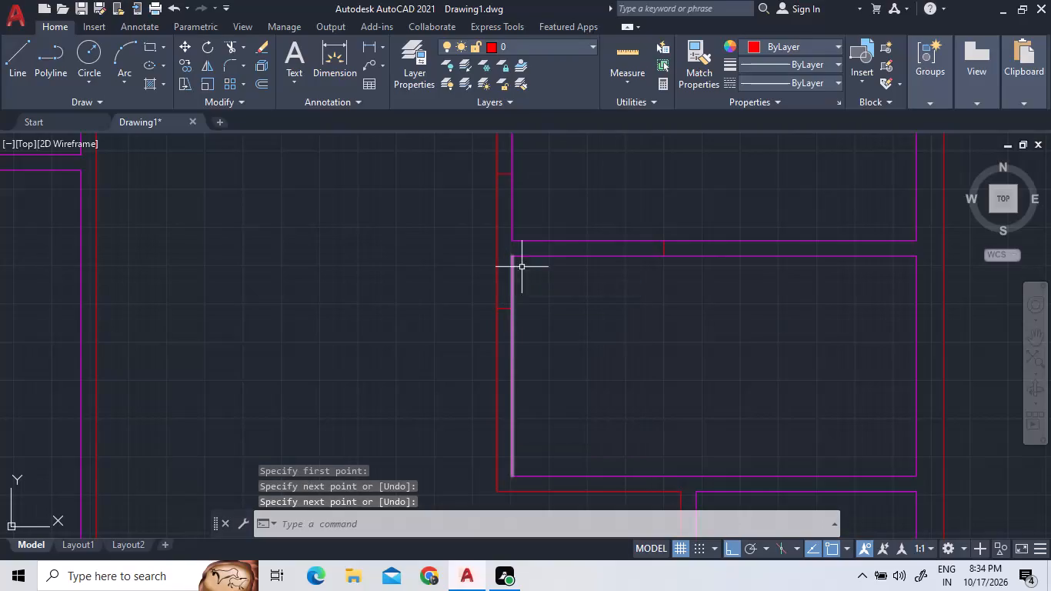
On layer wall, draw a 6" vertical line joining the two rooms' inner west wall lines across the partition's west end.
left_click(527, 42)
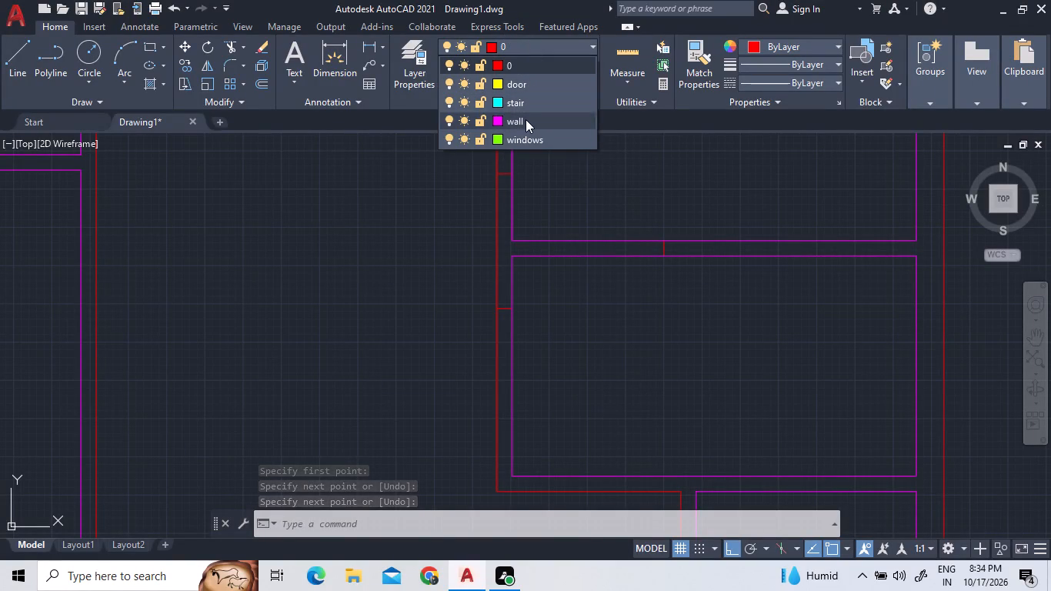
double_click(525, 119)
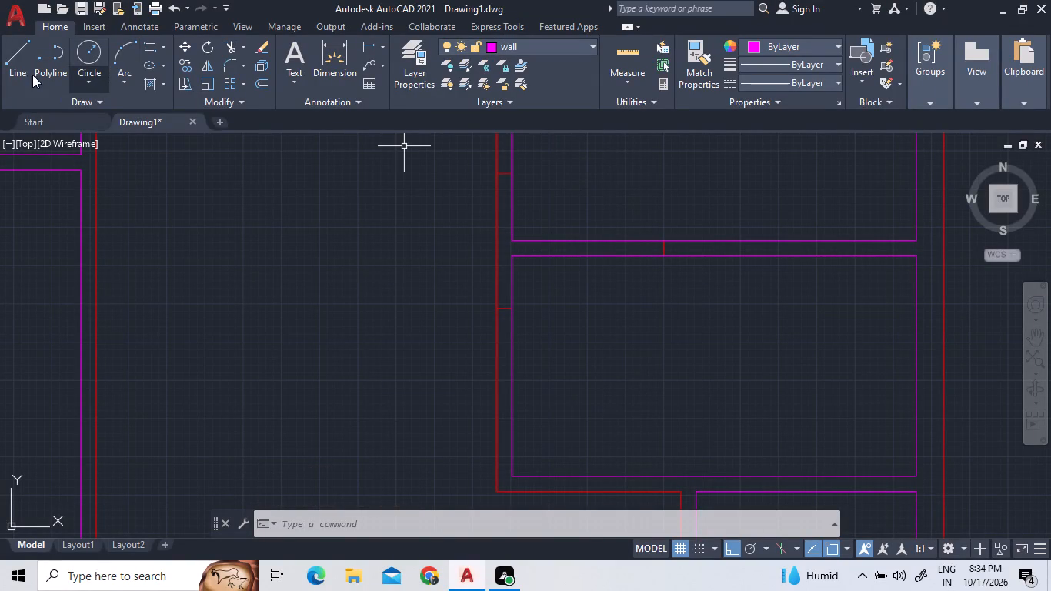
left_click(28, 66)
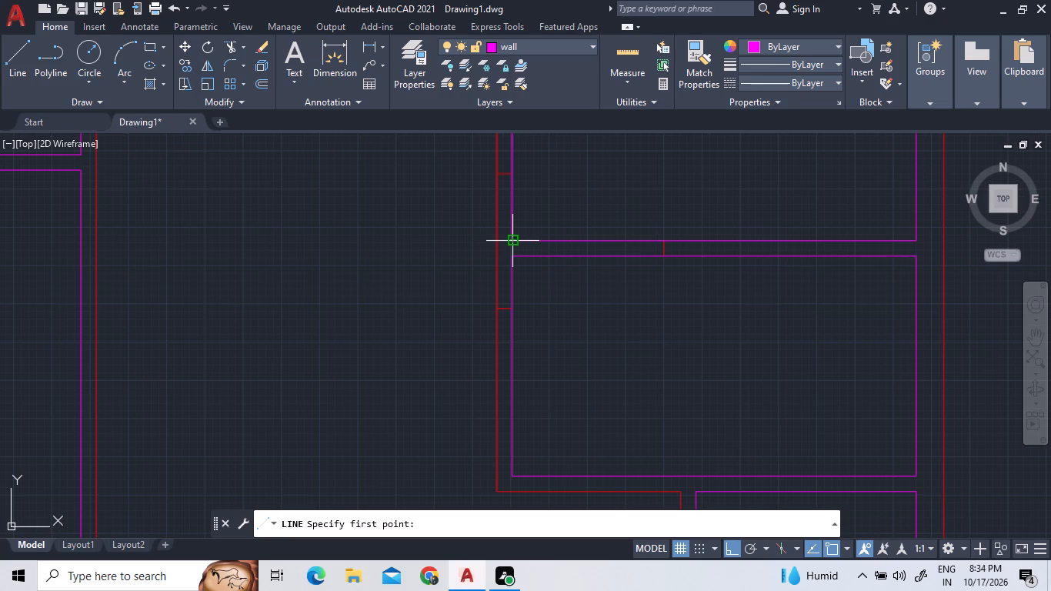
left_click(512, 241)
scroll(515, 259, "up", 4)
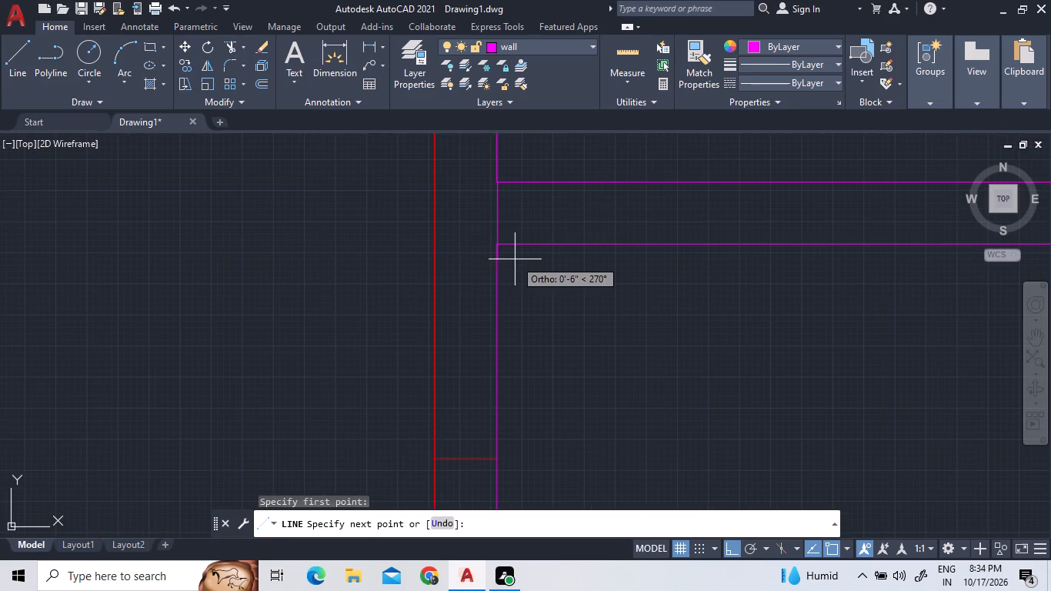
scroll(500, 243, "up", 1)
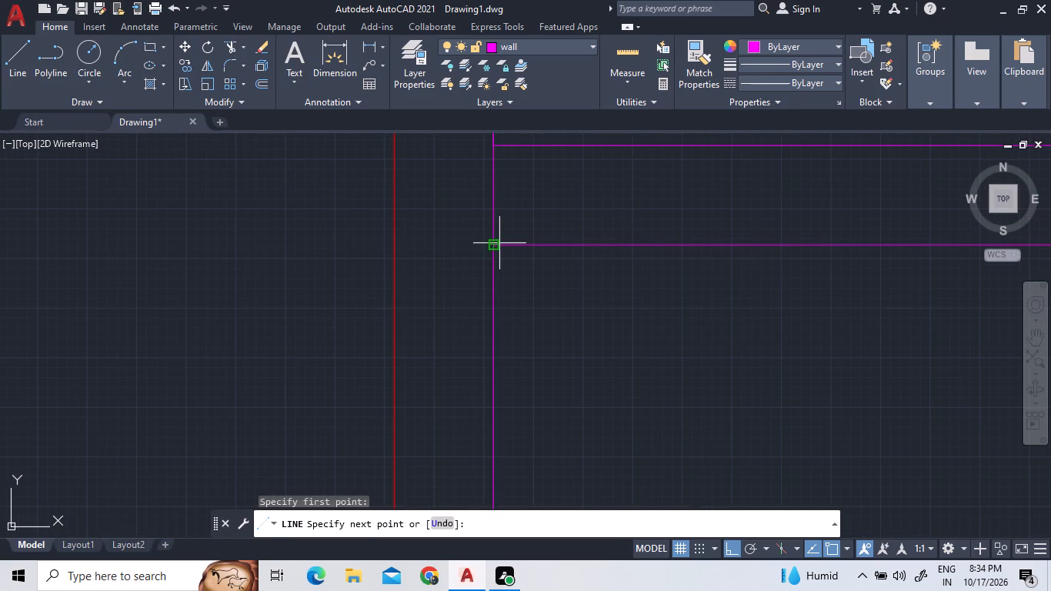
left_click(489, 241)
right_click(517, 219)
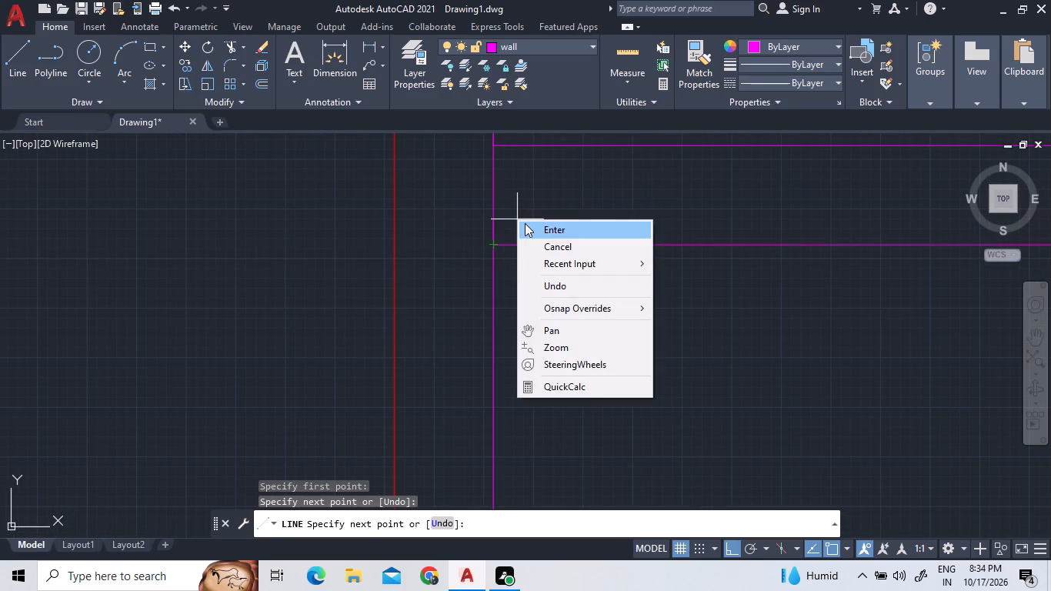
left_click(525, 223)
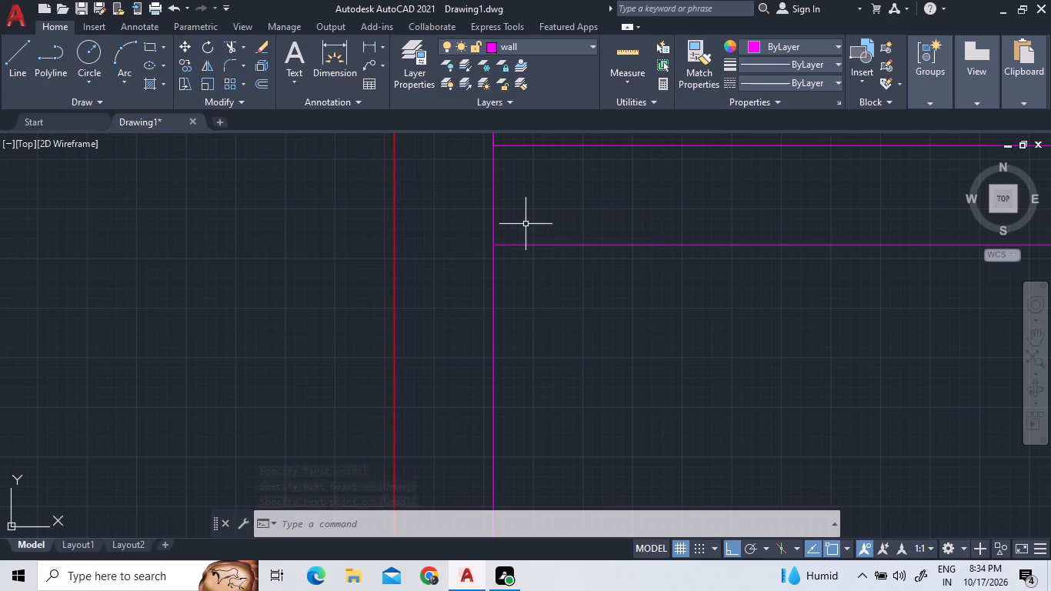
Trim both partition wall lines between the west wall and the short line crossing the partition.
scroll(498, 239, "down", 5)
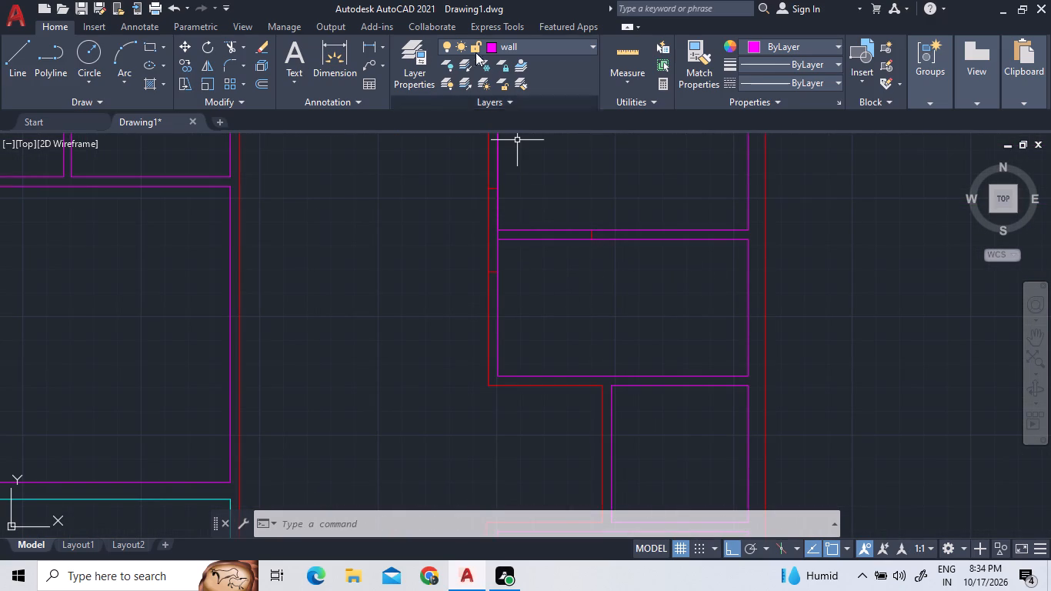
left_click(231, 48)
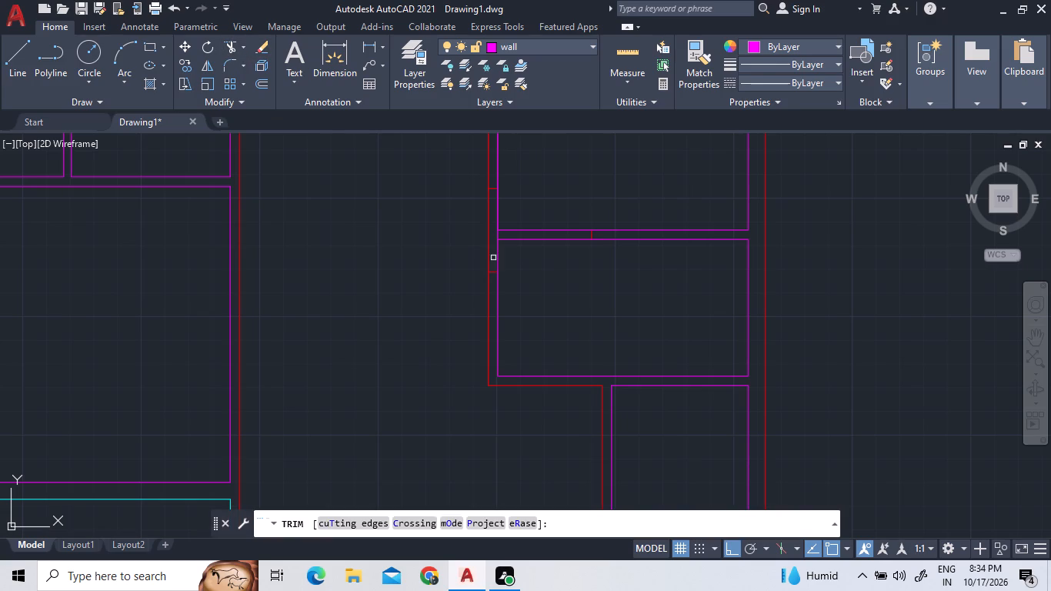
left_click(539, 229)
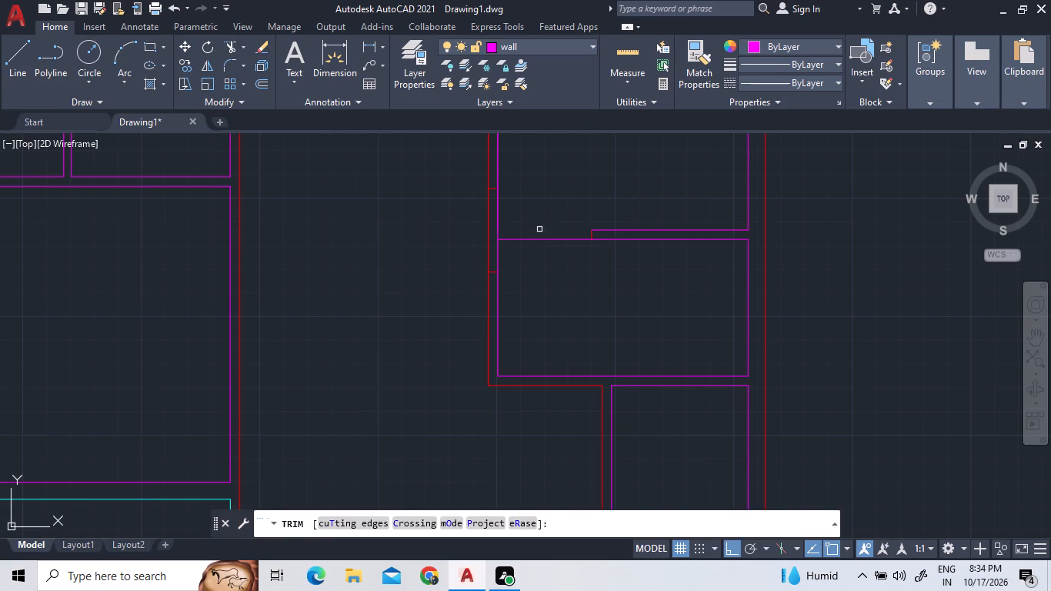
triple_click(539, 240)
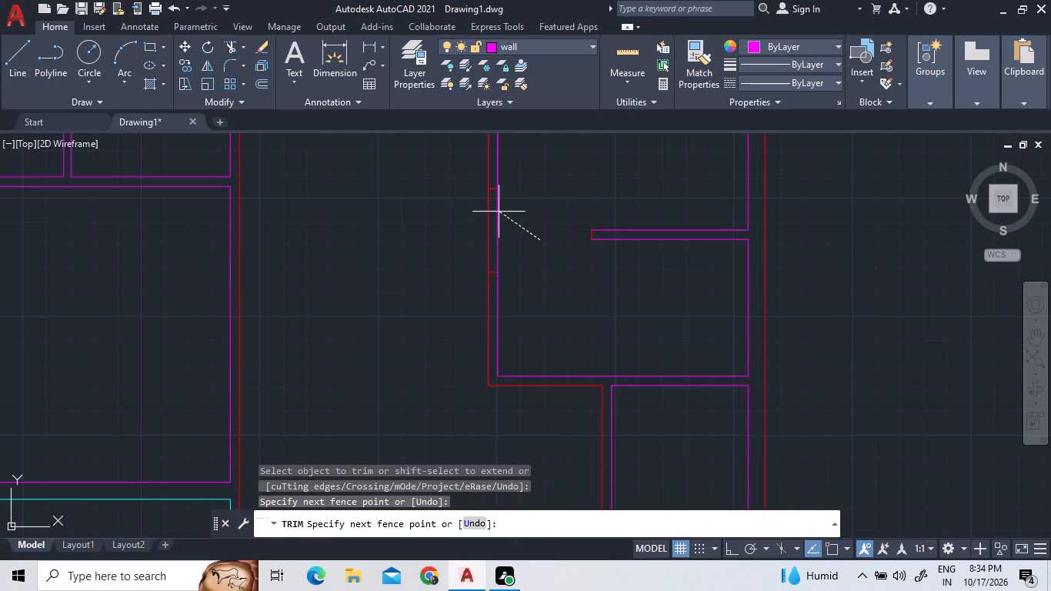
Trim the west wall lines north and south of the stretch between the two southern short lines, plus the red horizontal line below.
double_click(525, 198)
left_click(480, 162)
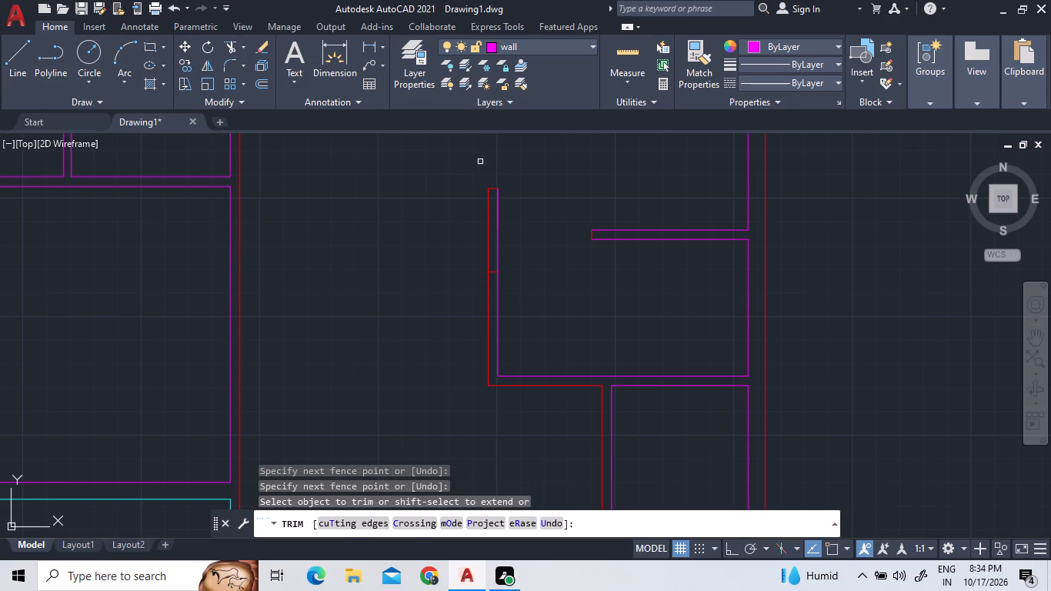
double_click(508, 300)
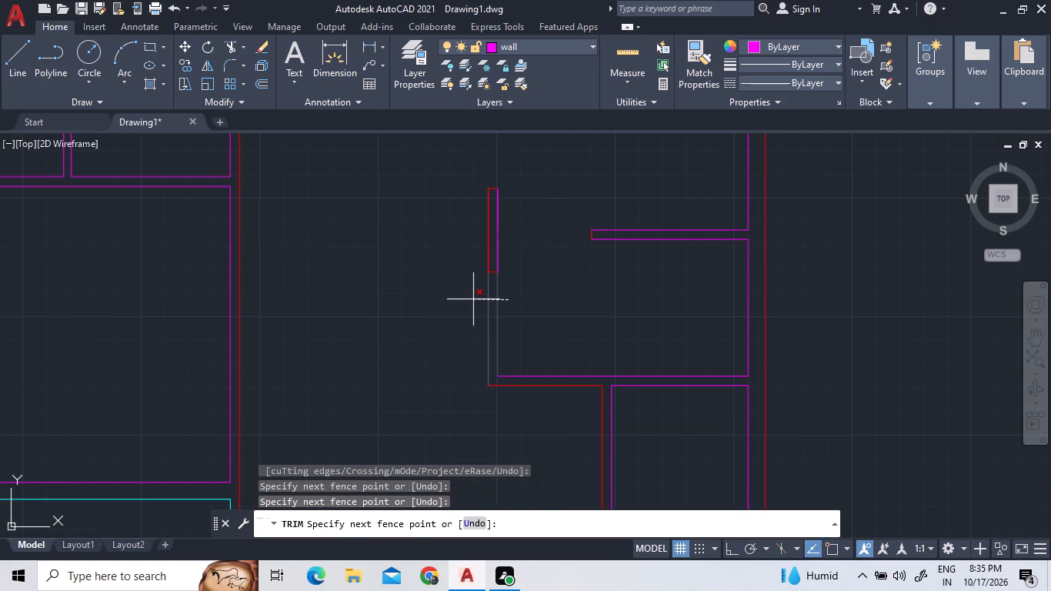
triple_click(472, 299)
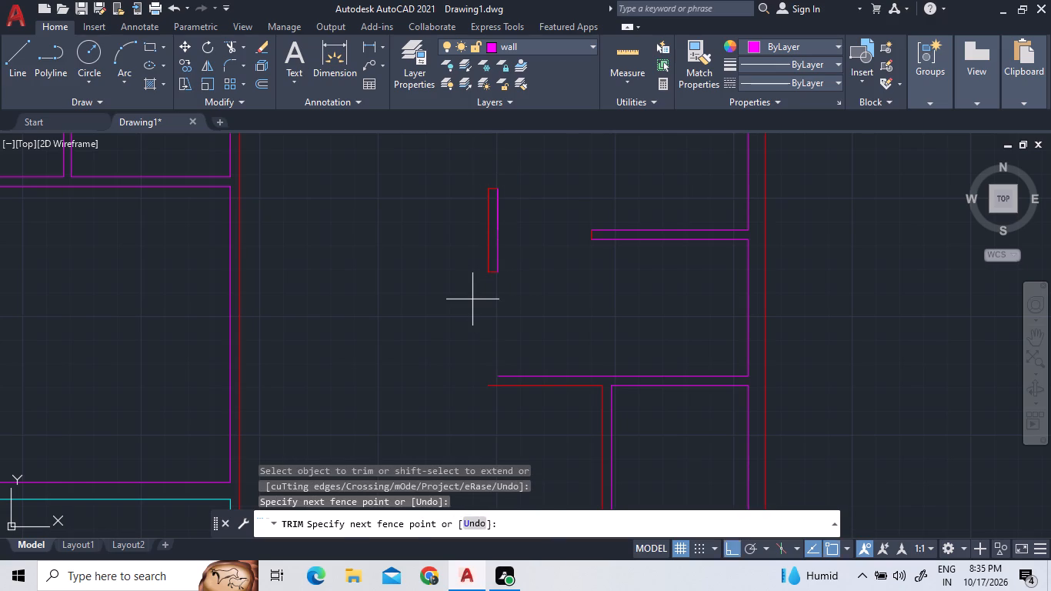
scroll(484, 288, "down", 1)
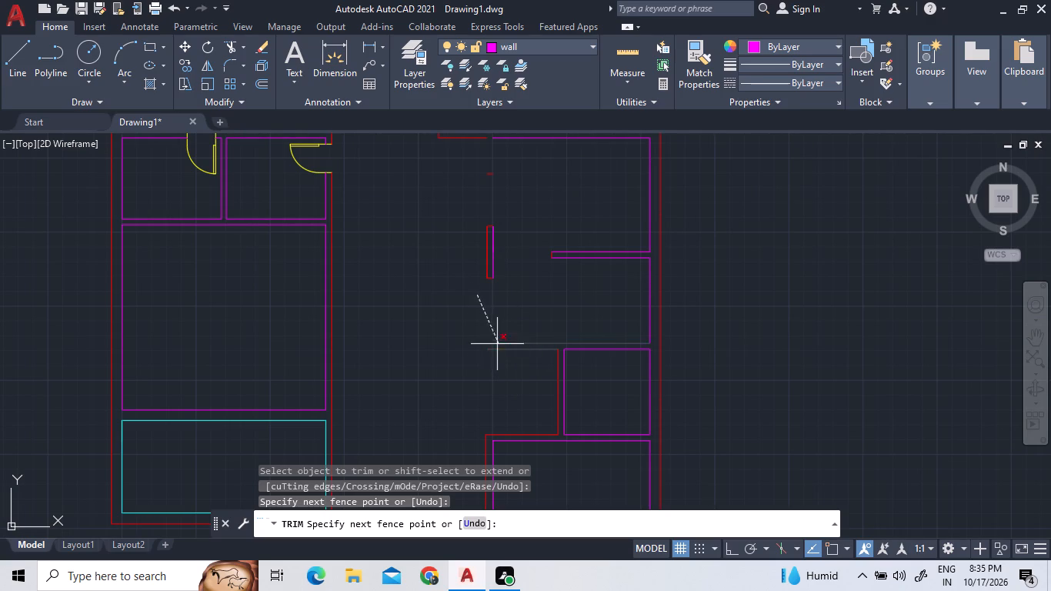
left_click(492, 356)
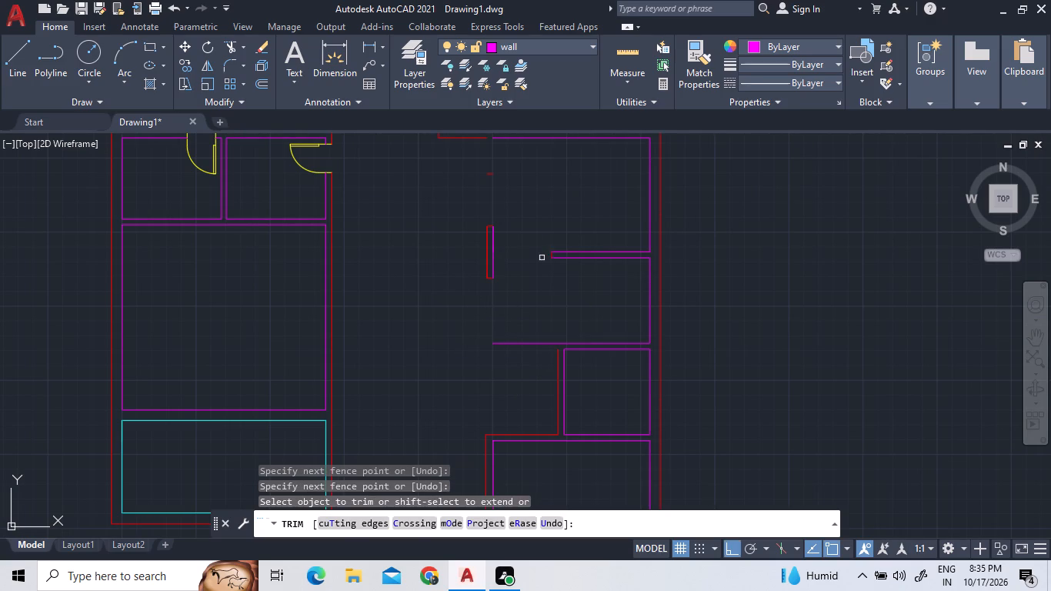
Extend the small east room's red outer west line north to the magenta wall line, trimming that line's overhang west of it.
left_click(239, 46)
left_click(242, 95)
double_click(558, 356)
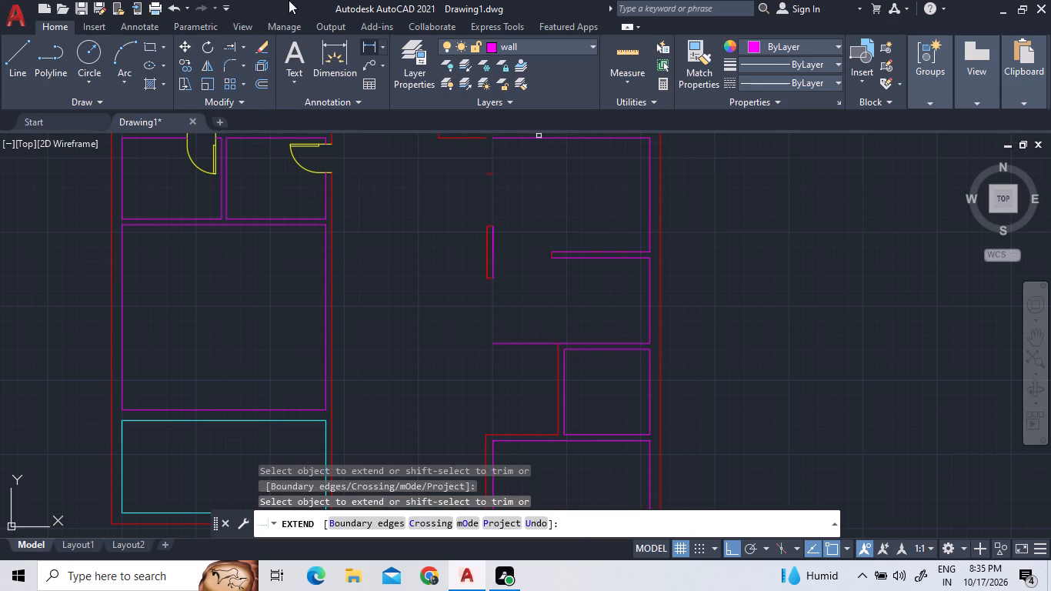
left_click(239, 42)
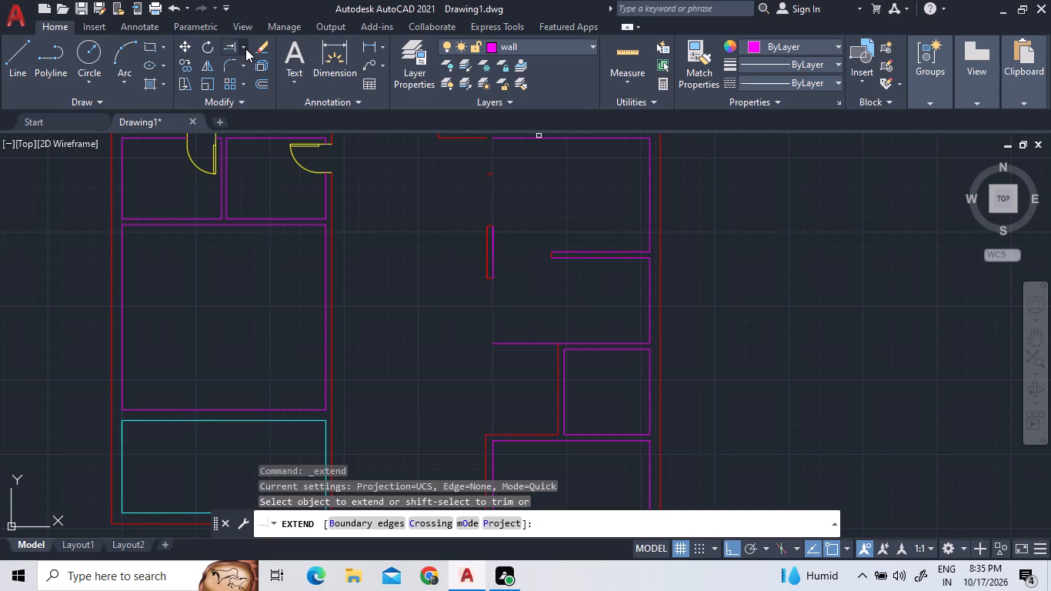
double_click(245, 47)
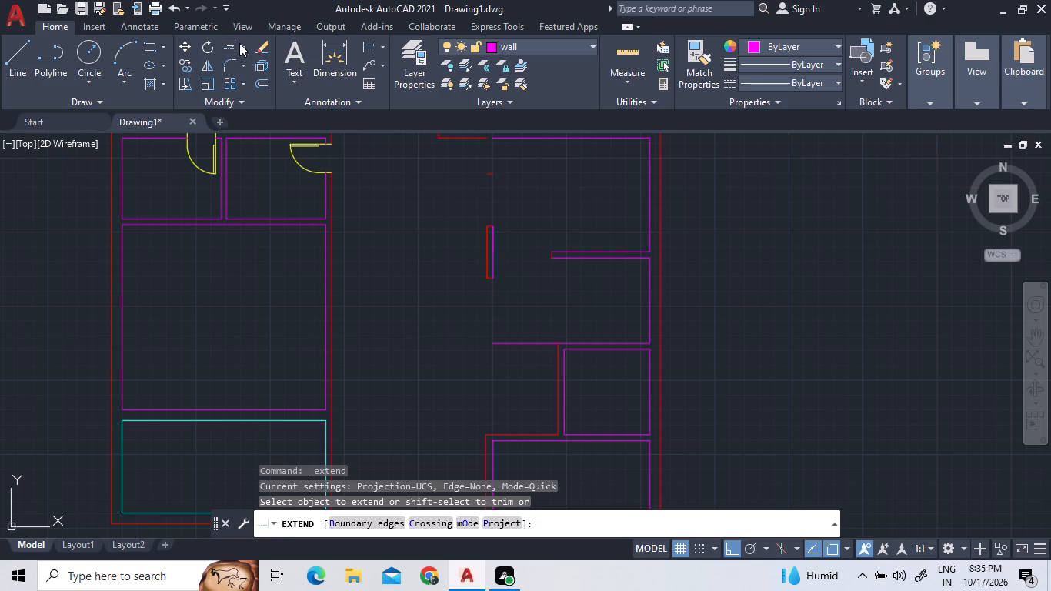
left_click(239, 43)
left_click(245, 65)
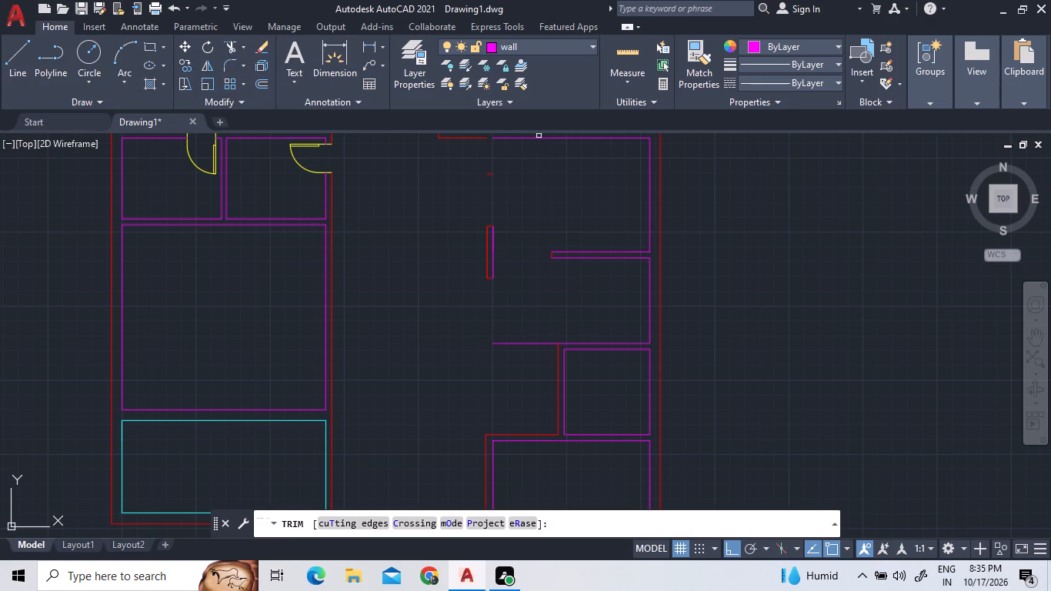
double_click(528, 345)
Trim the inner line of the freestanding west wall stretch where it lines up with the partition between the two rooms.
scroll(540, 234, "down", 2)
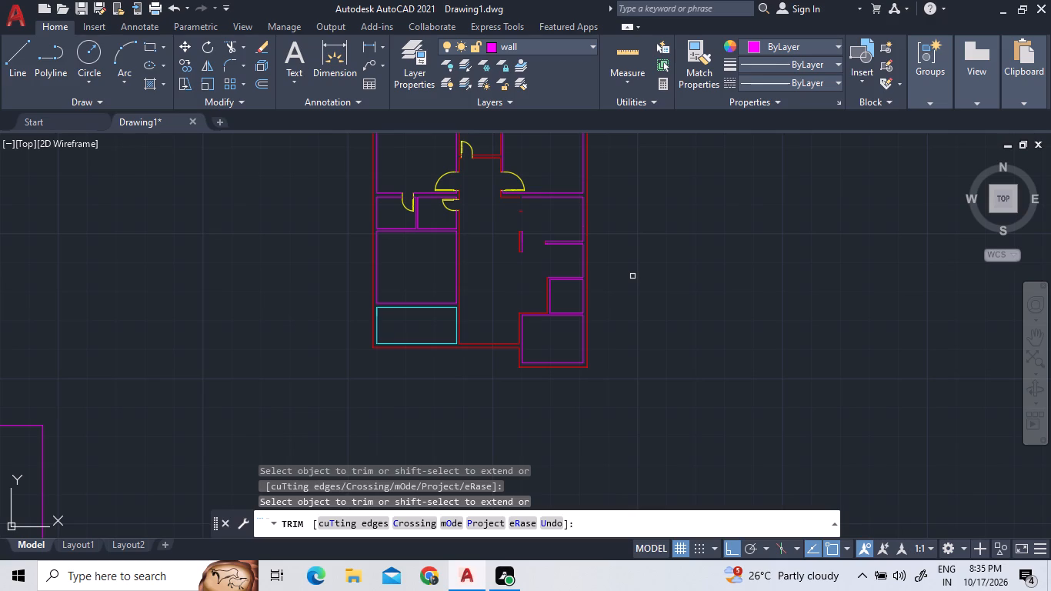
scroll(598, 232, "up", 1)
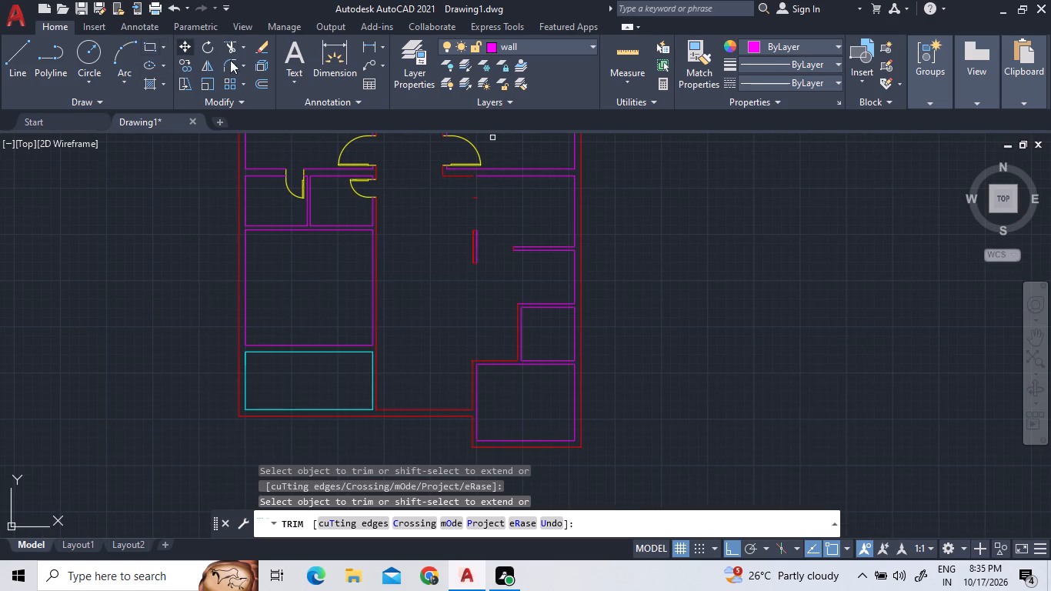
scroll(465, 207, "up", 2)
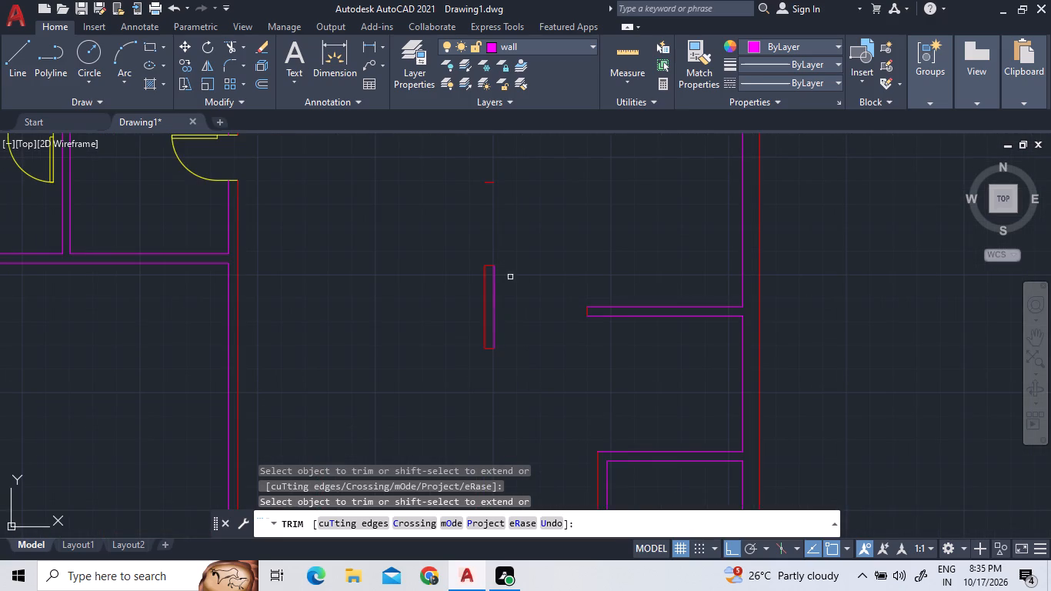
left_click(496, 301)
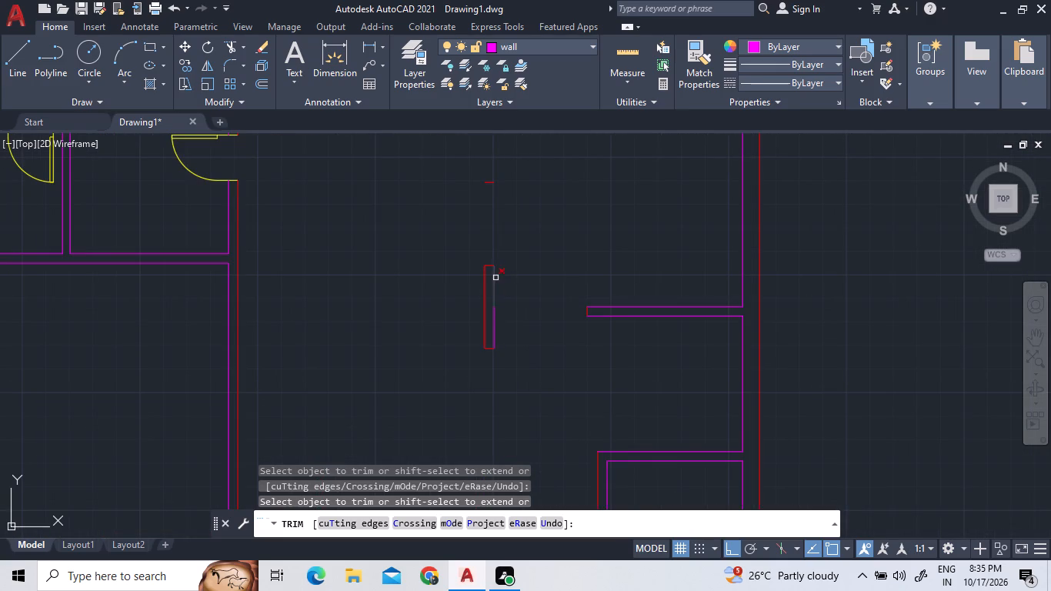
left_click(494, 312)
Extend both lines of the freestanding west wall stretch north past the short jamb line to the room's north wall.
scroll(525, 292, "down", 2)
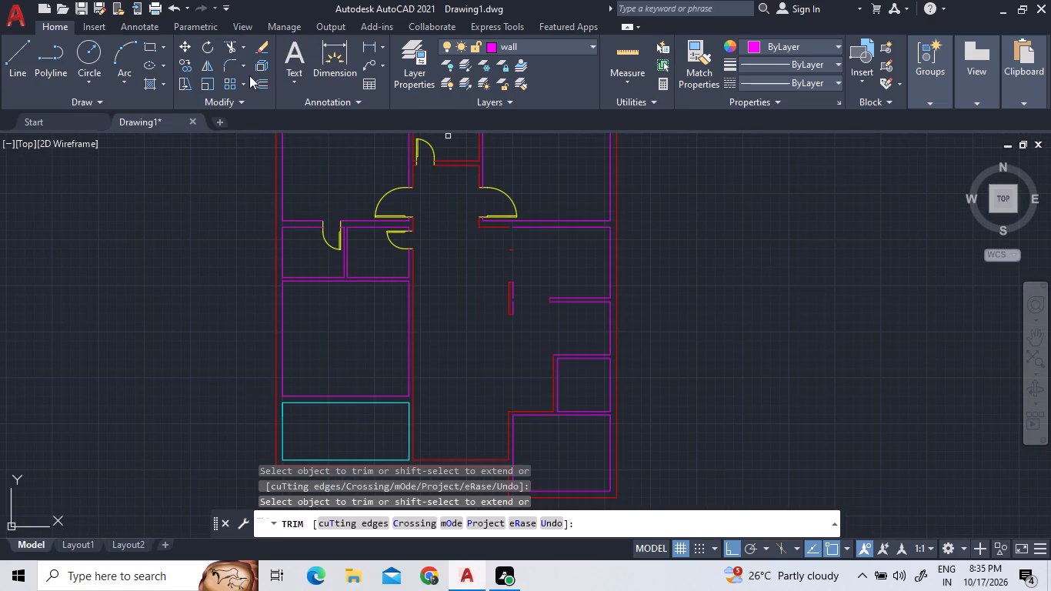
left_click(245, 48)
left_click(275, 98)
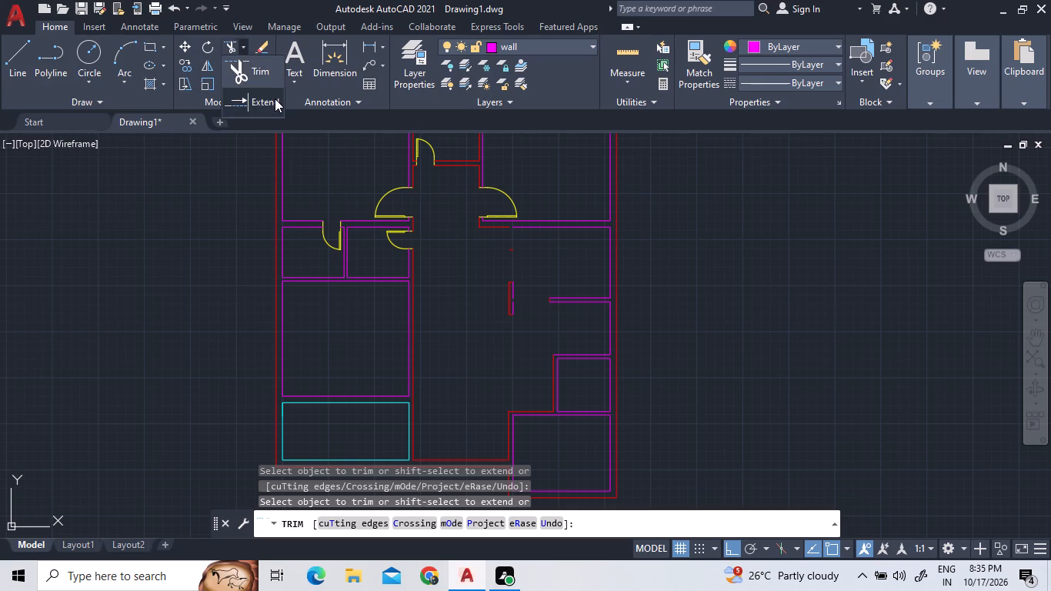
scroll(492, 239, "up", 2)
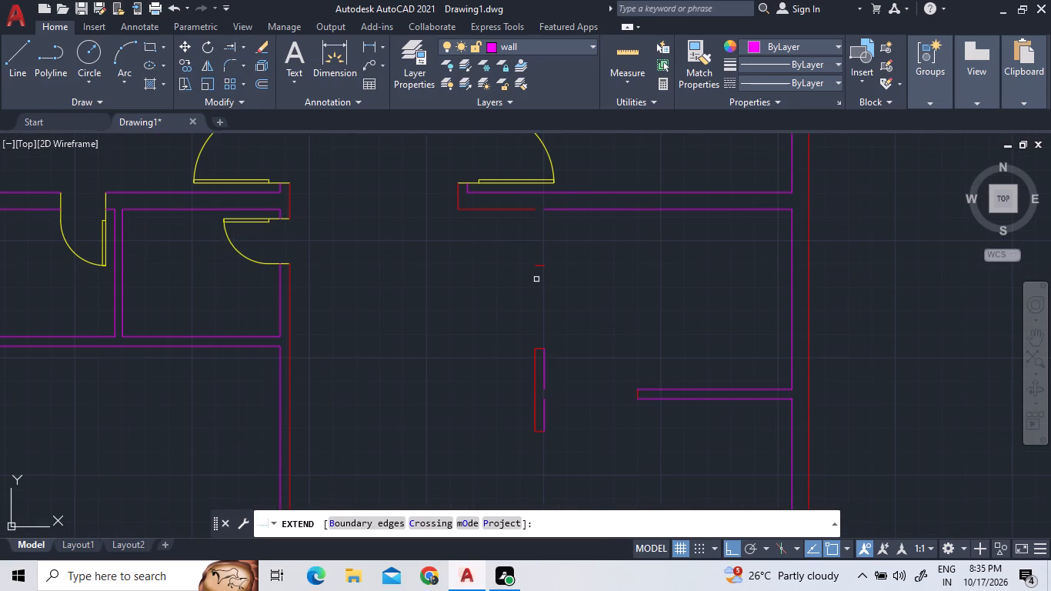
left_click(546, 402)
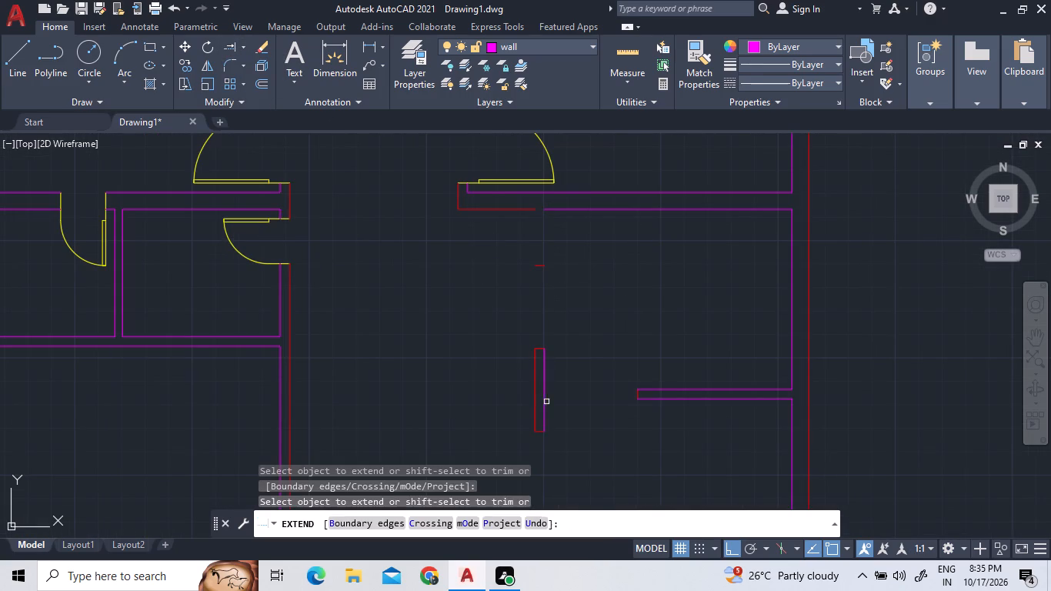
left_click(544, 387)
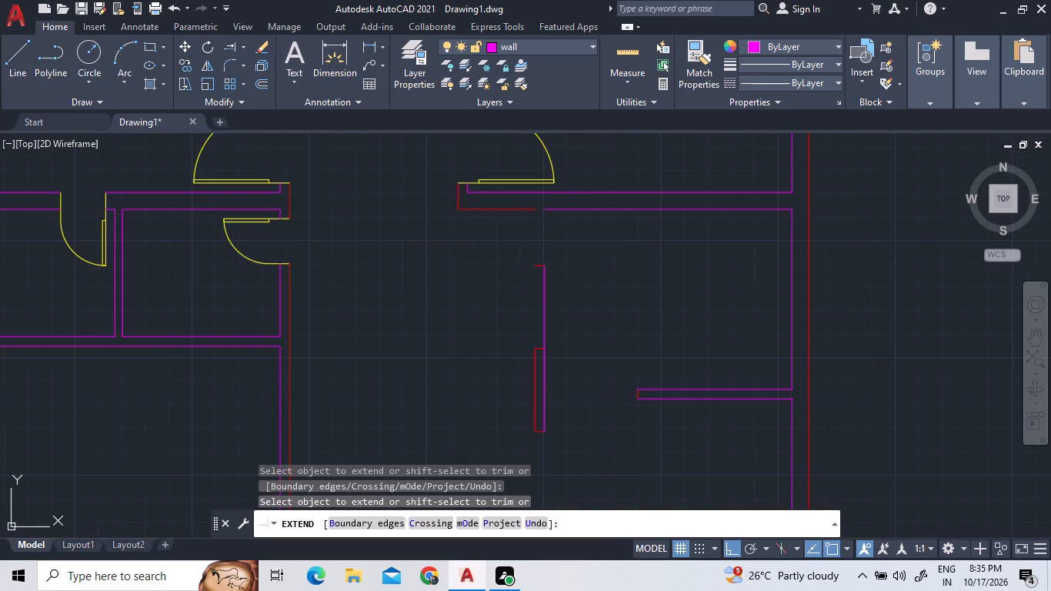
double_click(544, 387)
left_click(546, 366)
left_click(546, 326)
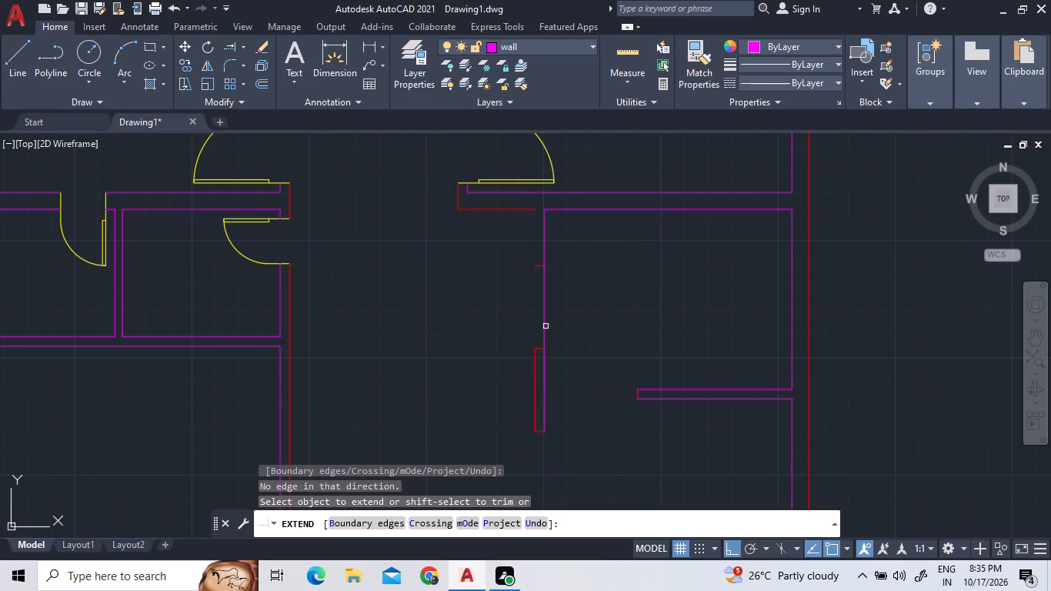
double_click(536, 372)
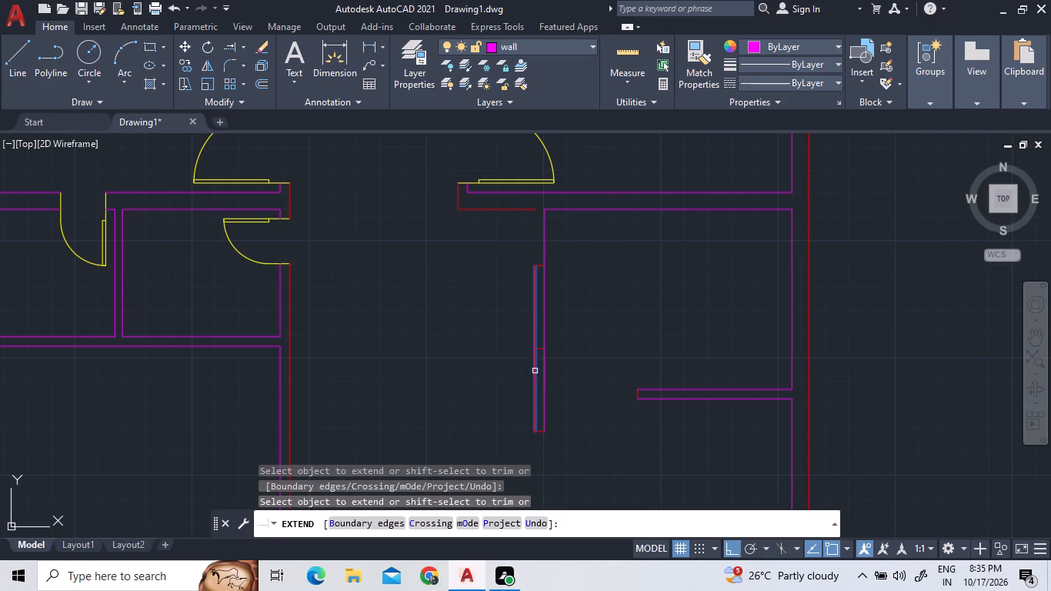
triple_click(534, 370)
left_click(534, 370)
triple_click(534, 299)
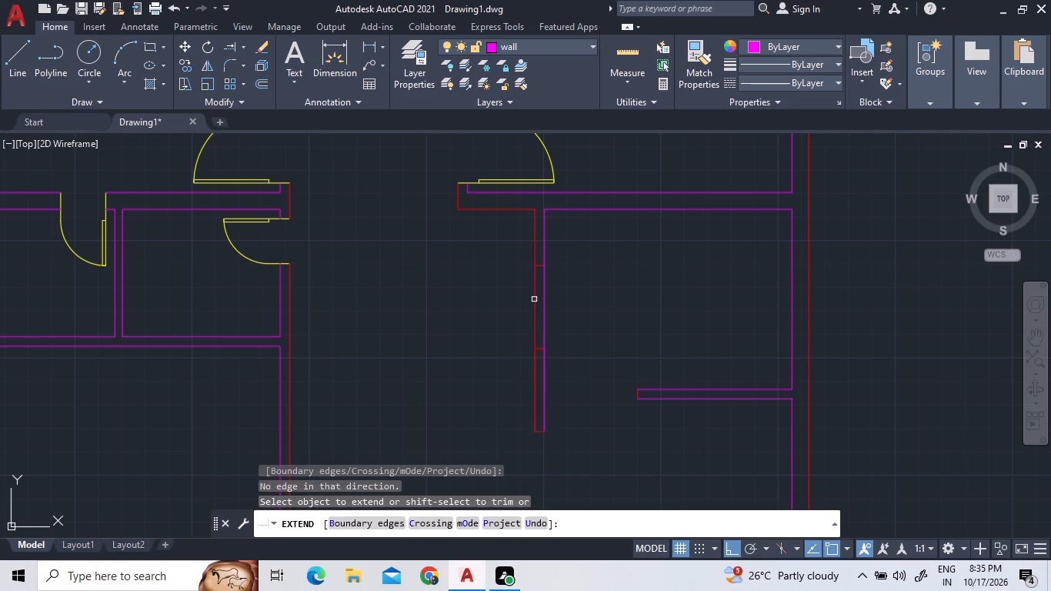
right_click(585, 263)
left_click(591, 272)
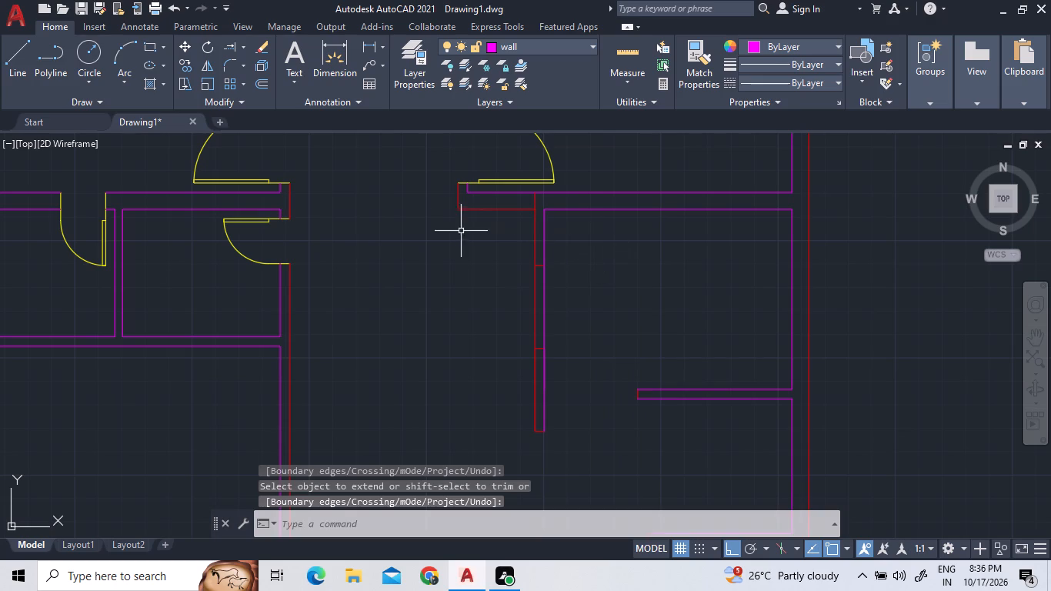
Trim the red line's overrun inside the north wall and both west wall lines between the two short jamb lines.
left_click(242, 46)
double_click(242, 65)
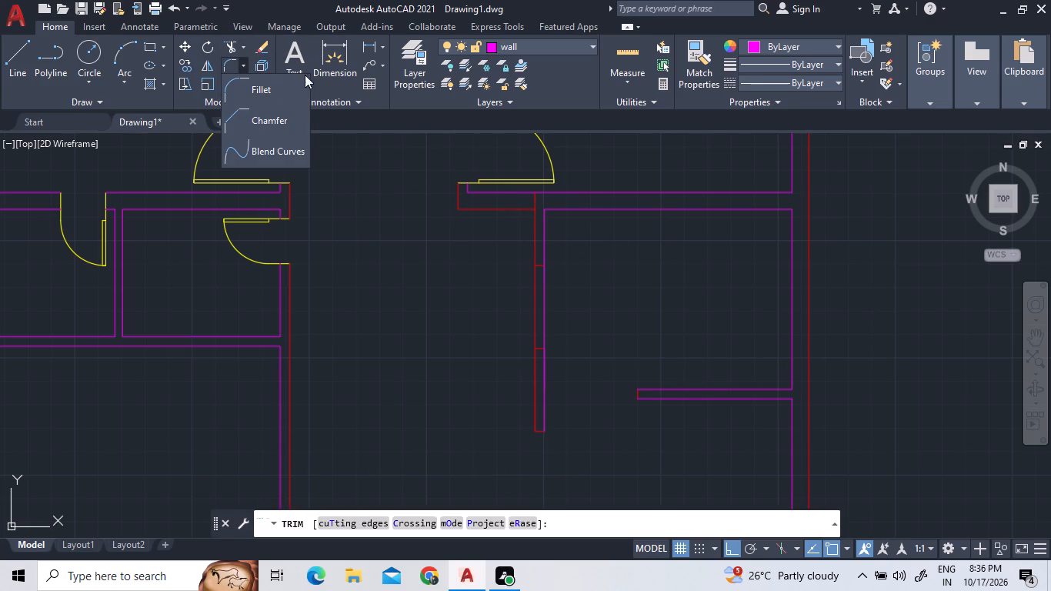
left_click(226, 47)
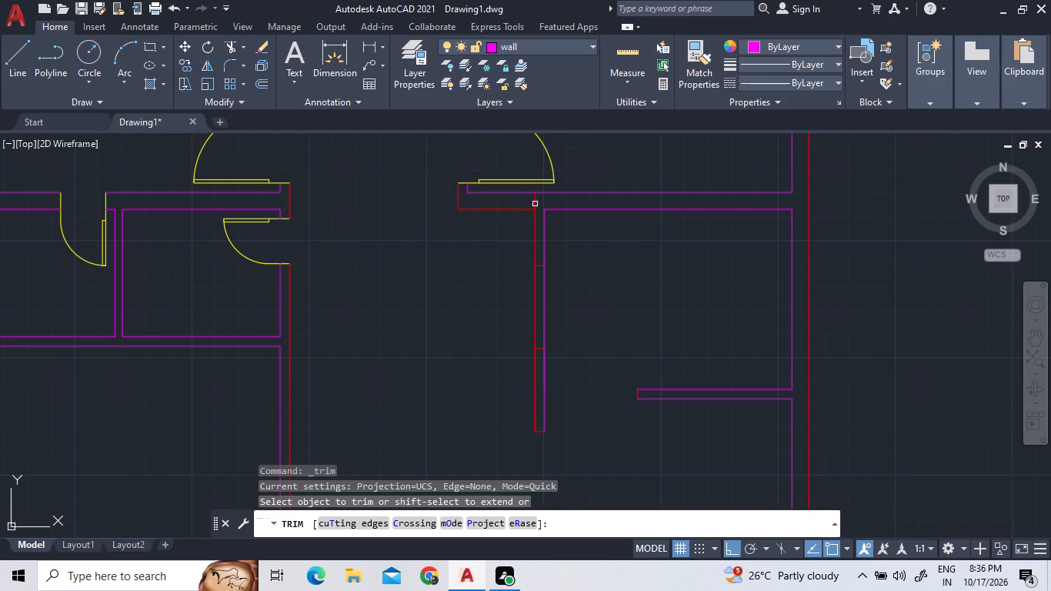
left_click(535, 202)
left_click(537, 314)
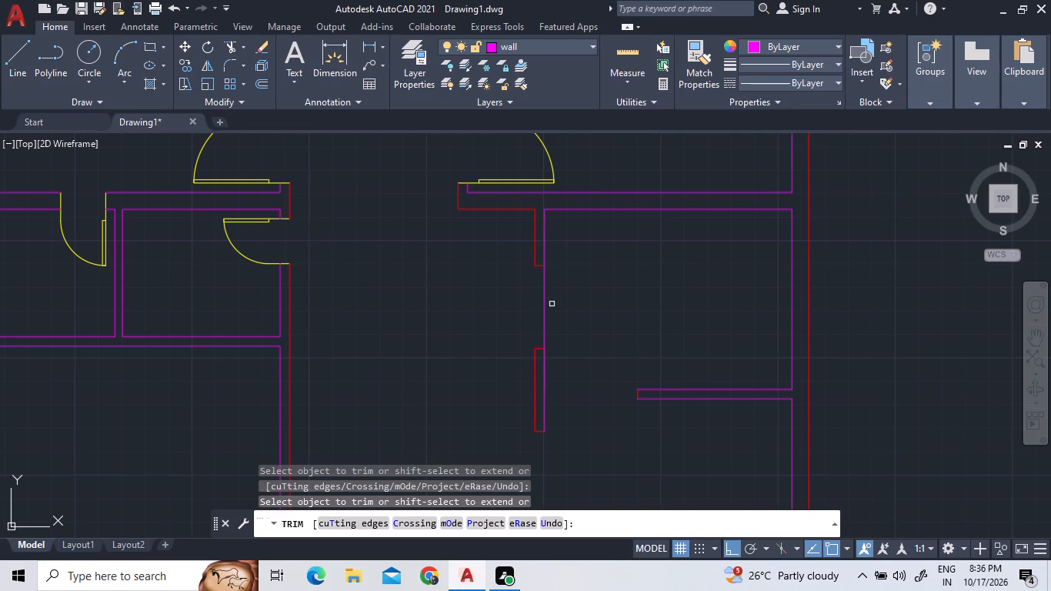
left_click(546, 302)
On layer door, draw a short vertical line across the small east room's north wall from its inner northwest corner.
scroll(606, 301, "down", 3)
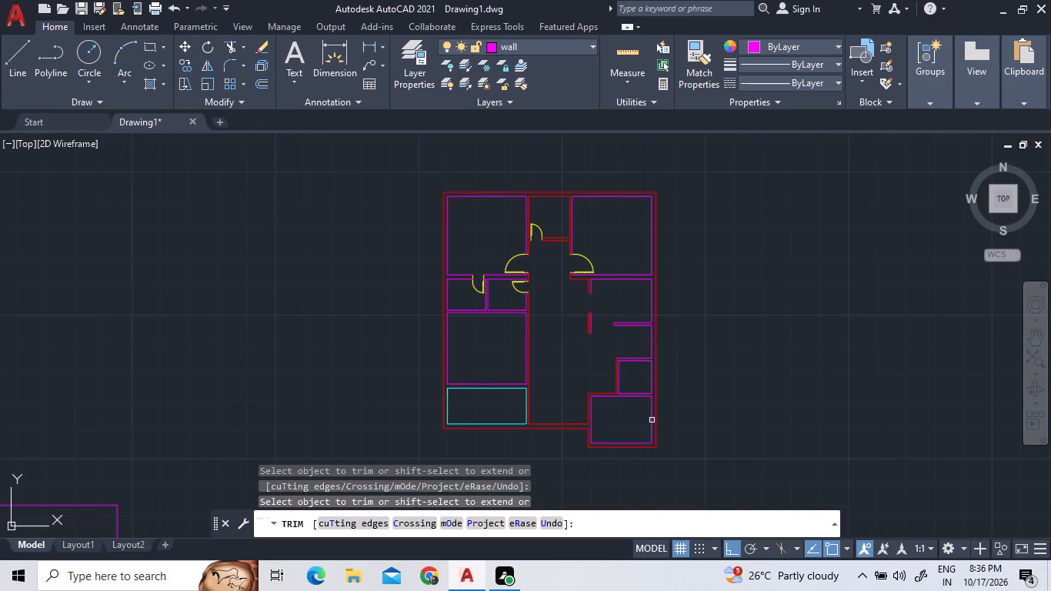
scroll(664, 362, "up", 3)
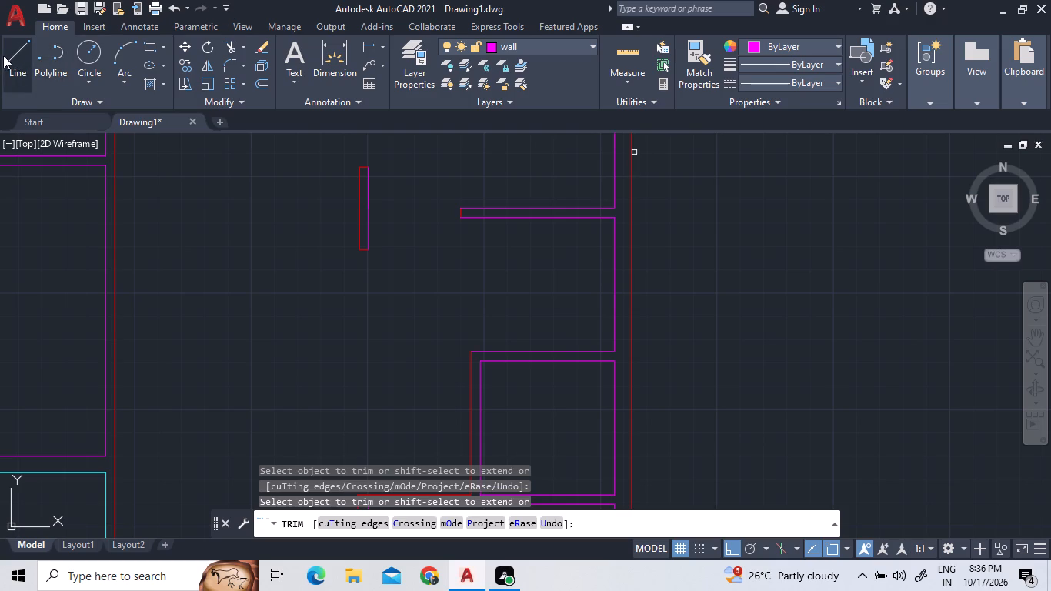
left_click(531, 48)
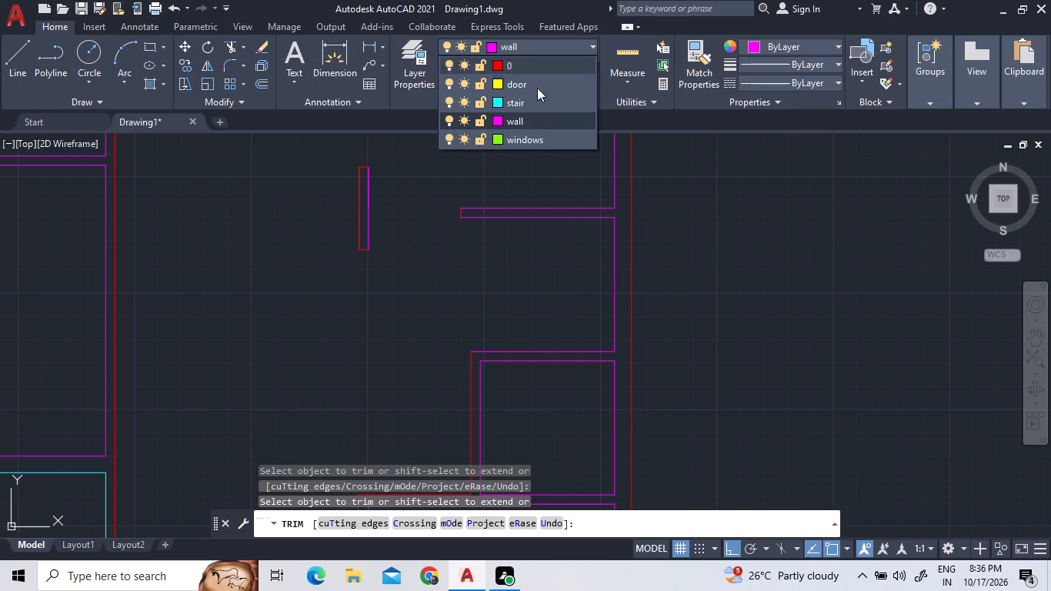
double_click(517, 81)
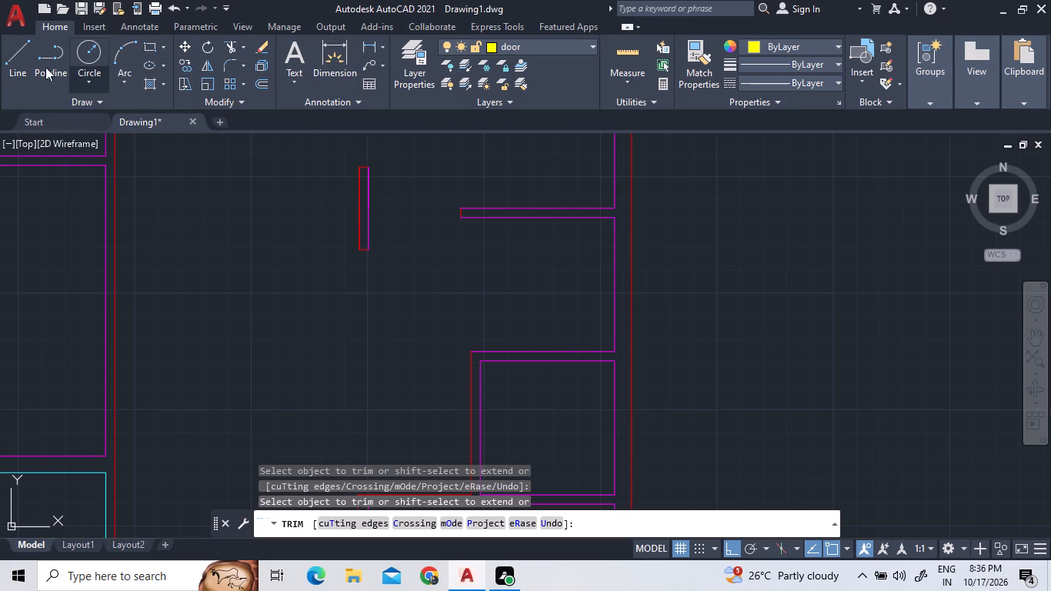
left_click(2, 57)
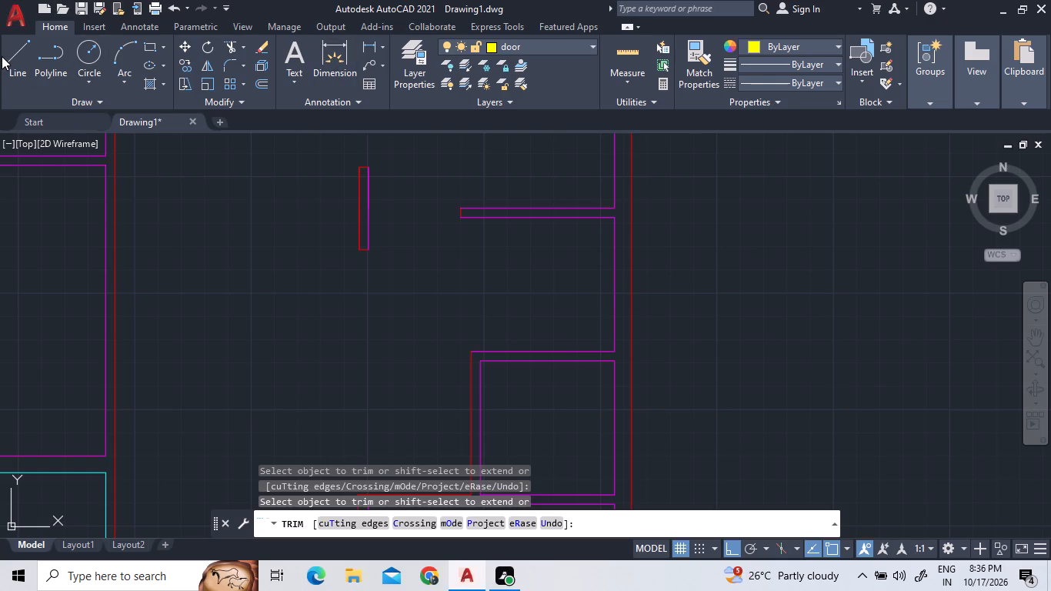
left_click(14, 61)
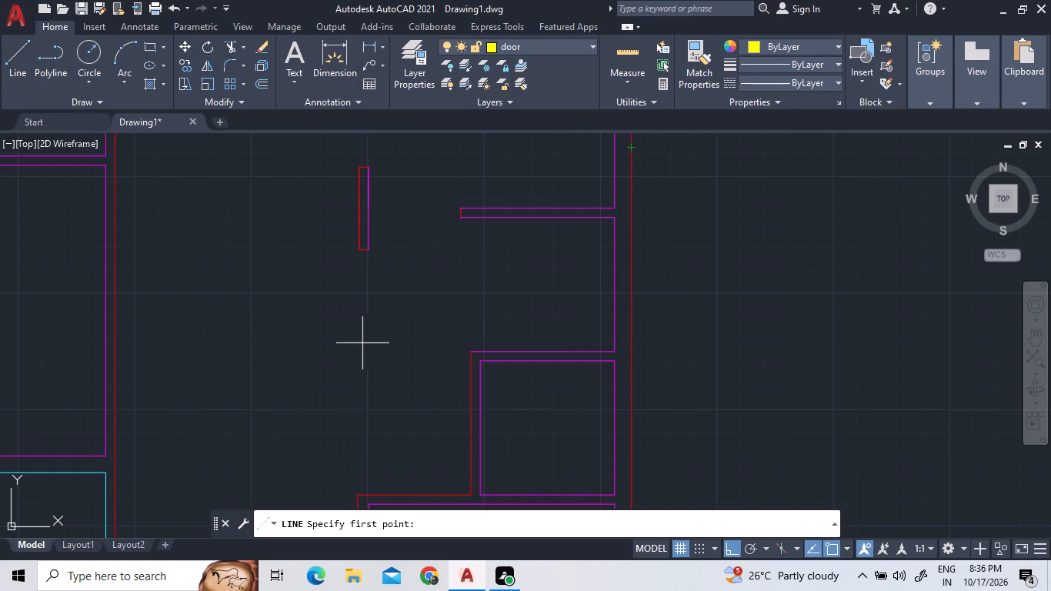
scroll(490, 360, "up", 2)
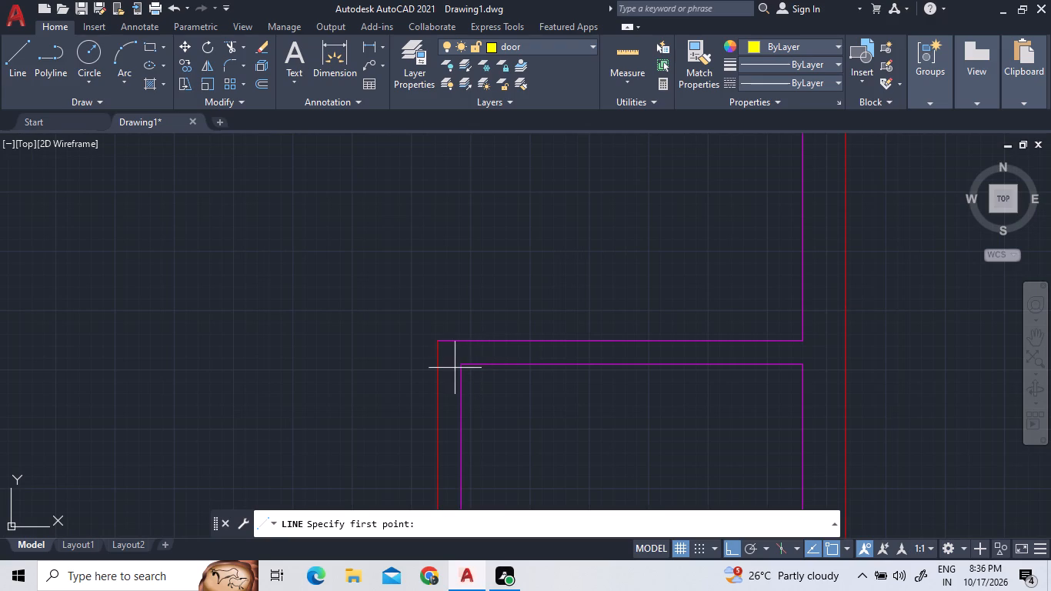
left_click(465, 362)
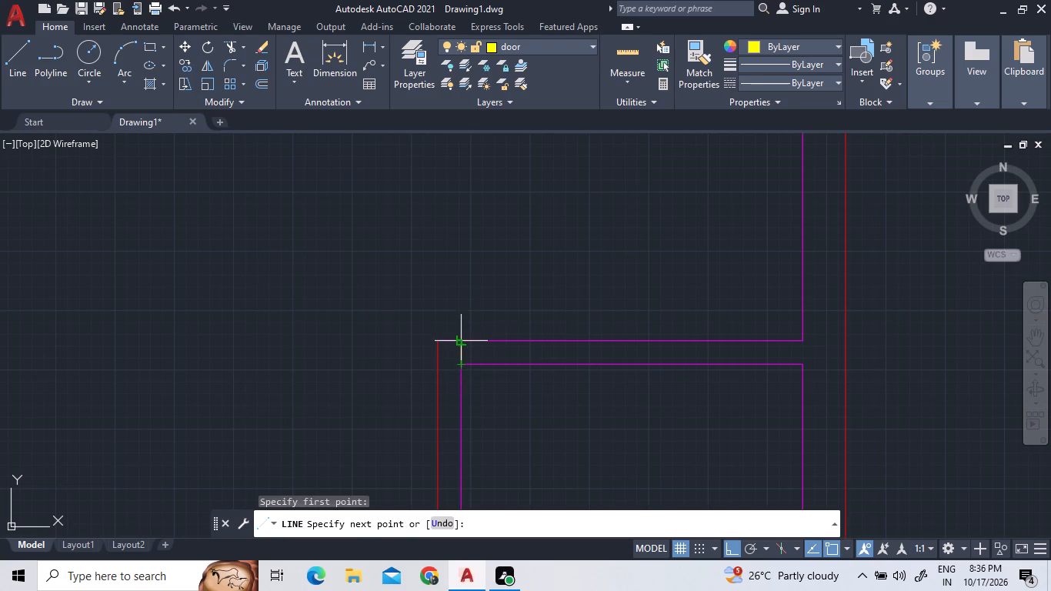
left_click(459, 339)
right_click(458, 318)
left_click(468, 320)
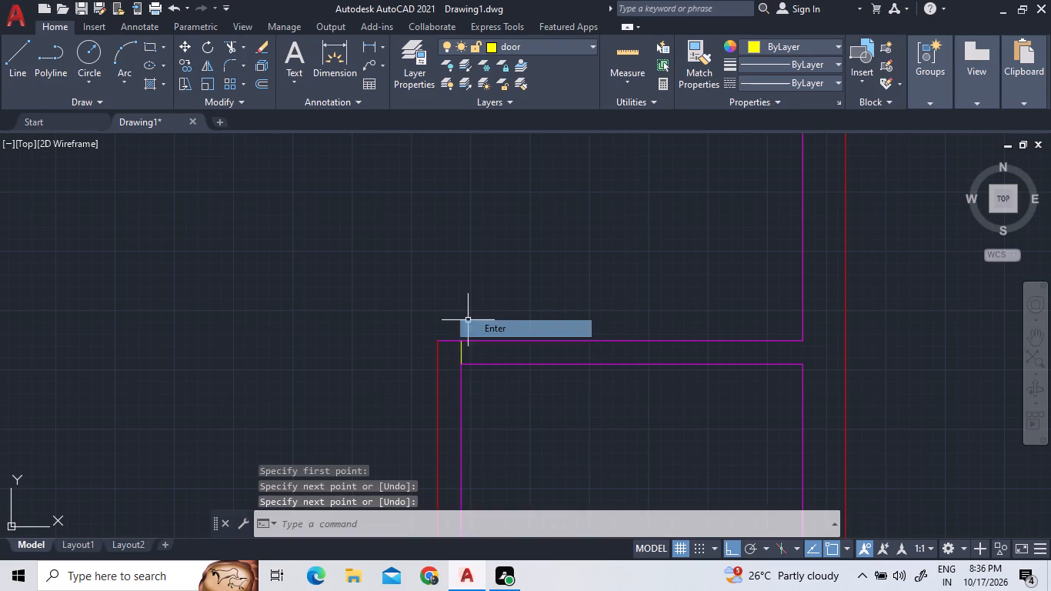
Offset the short door line 5" to the east within the small room's north wall.
left_click(460, 352)
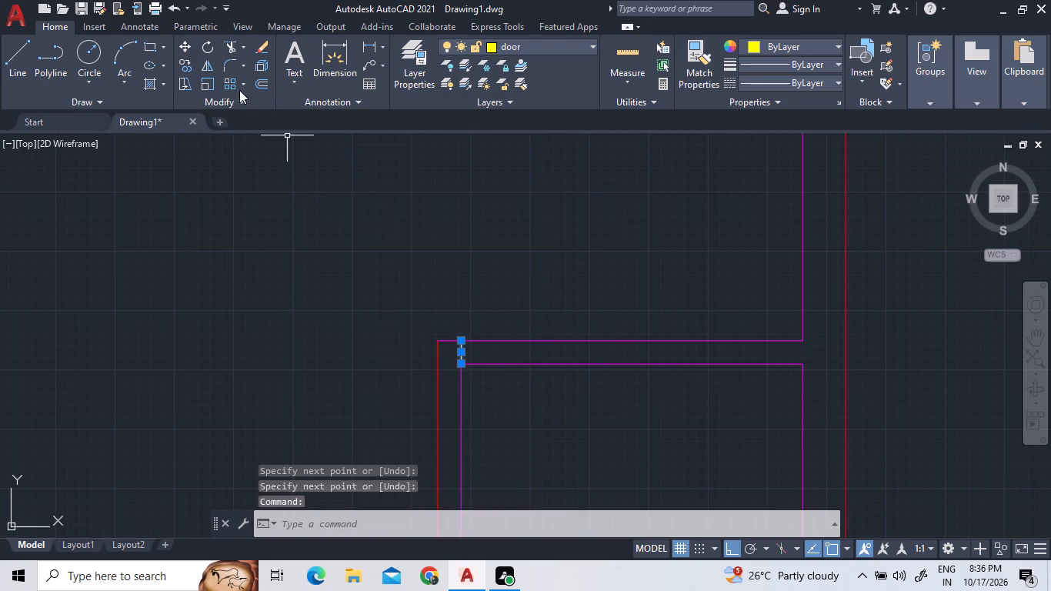
double_click(259, 82)
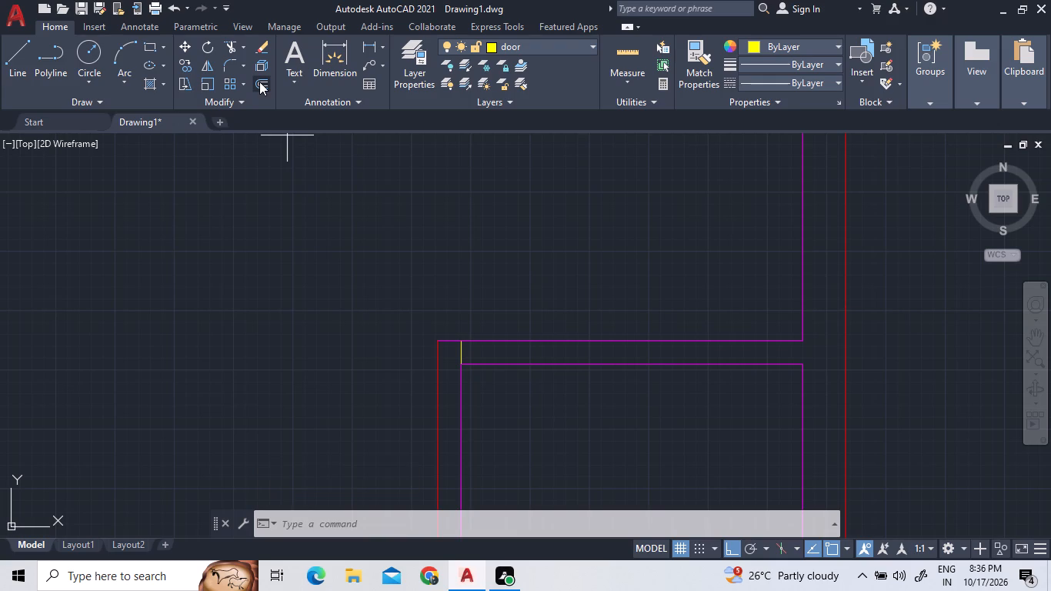
type("5\"")
key("Return")
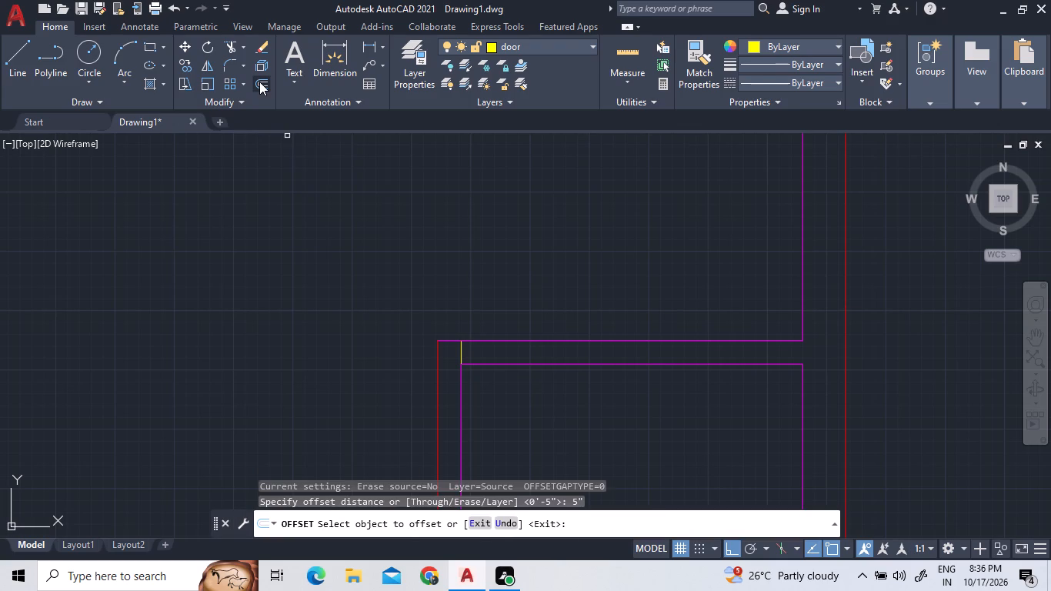
left_click(460, 349)
left_click(507, 356)
right_click(492, 275)
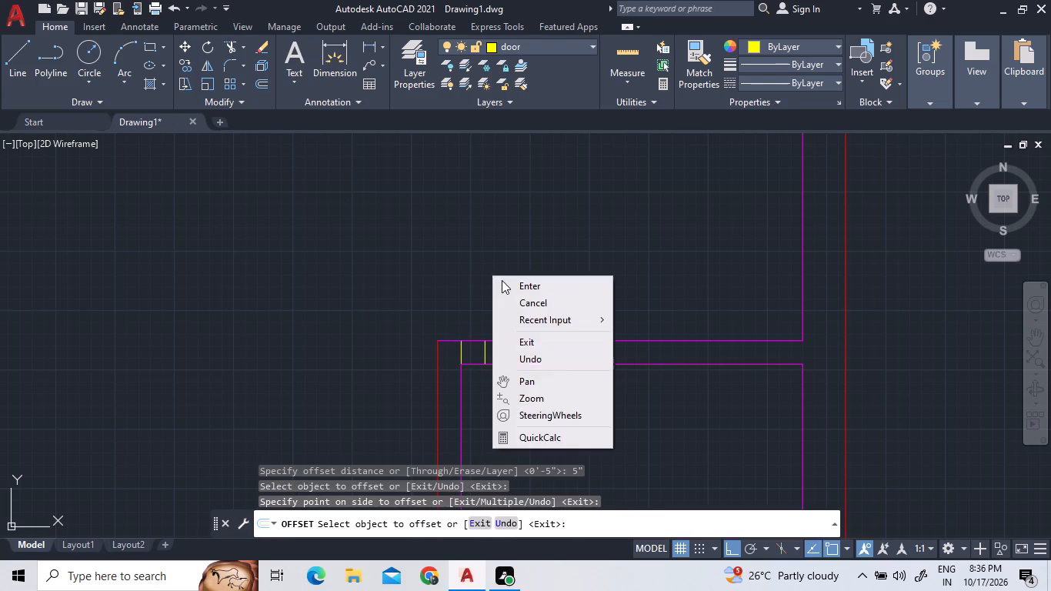
Copy the small door block in the west small room's east wall to the small east room's northwest corner.
left_click(502, 280)
scroll(502, 281, "down", 2)
scroll(560, 333, "up", 2)
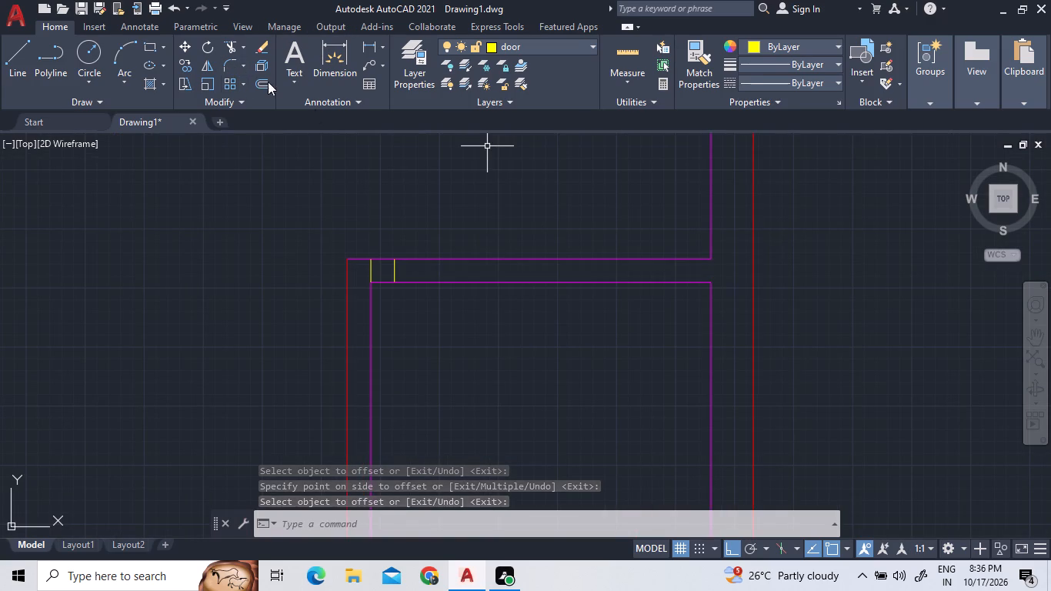
scroll(386, 292, "down", 4)
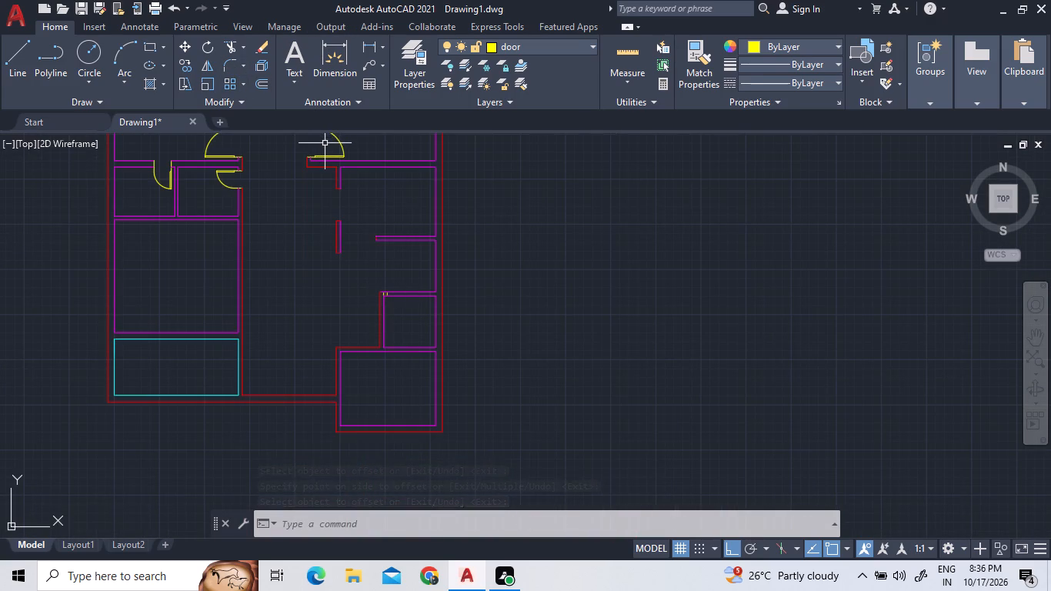
scroll(325, 145, "down", 3)
scroll(296, 143, "up", 5)
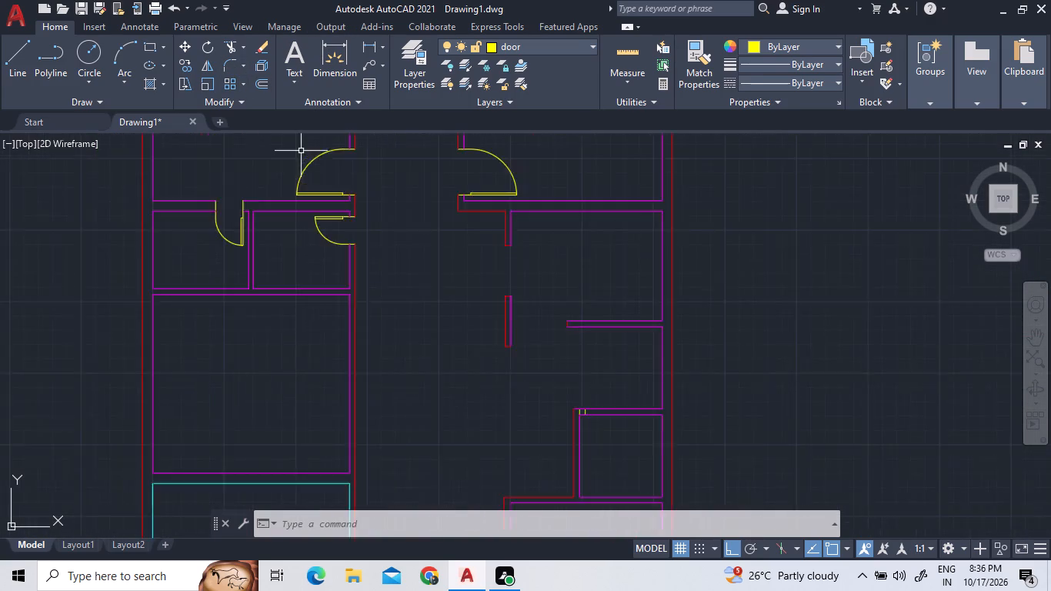
scroll(301, 151, "up", 1)
left_click(340, 341)
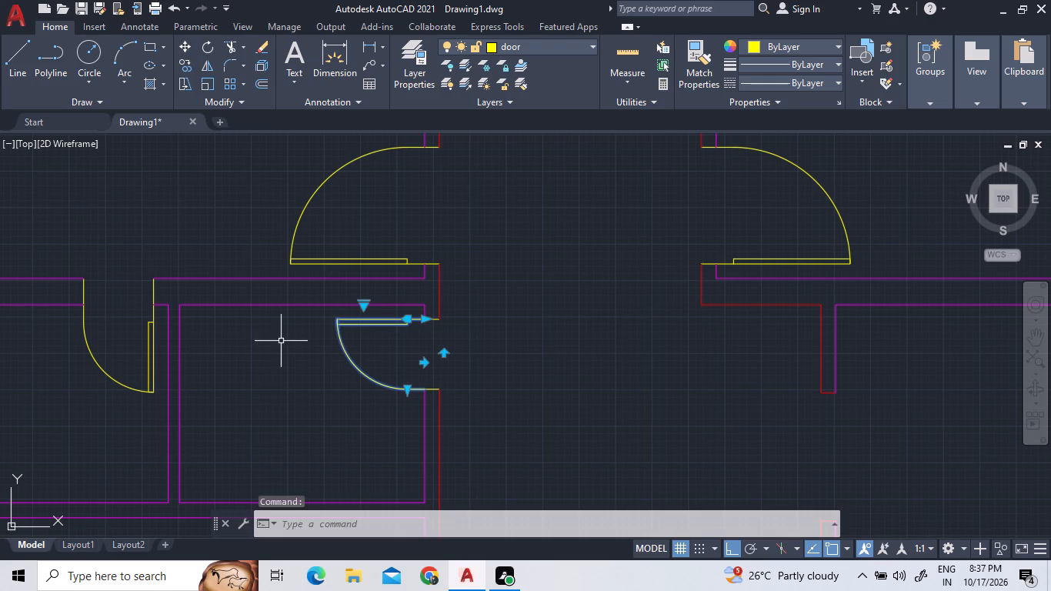
right_click(267, 346)
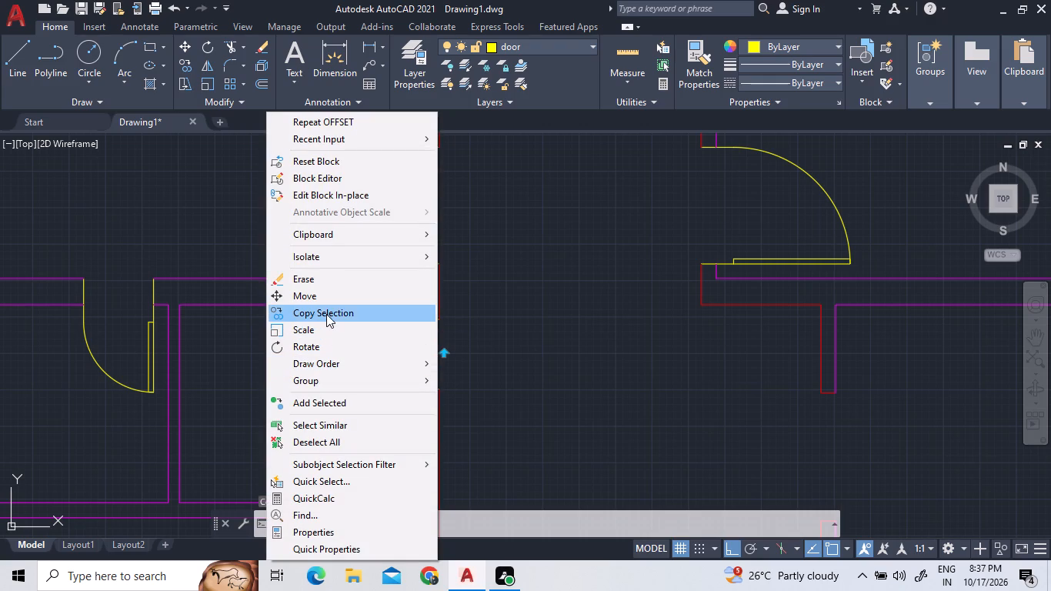
left_click(326, 314)
double_click(359, 381)
scroll(733, 384, "down", 4)
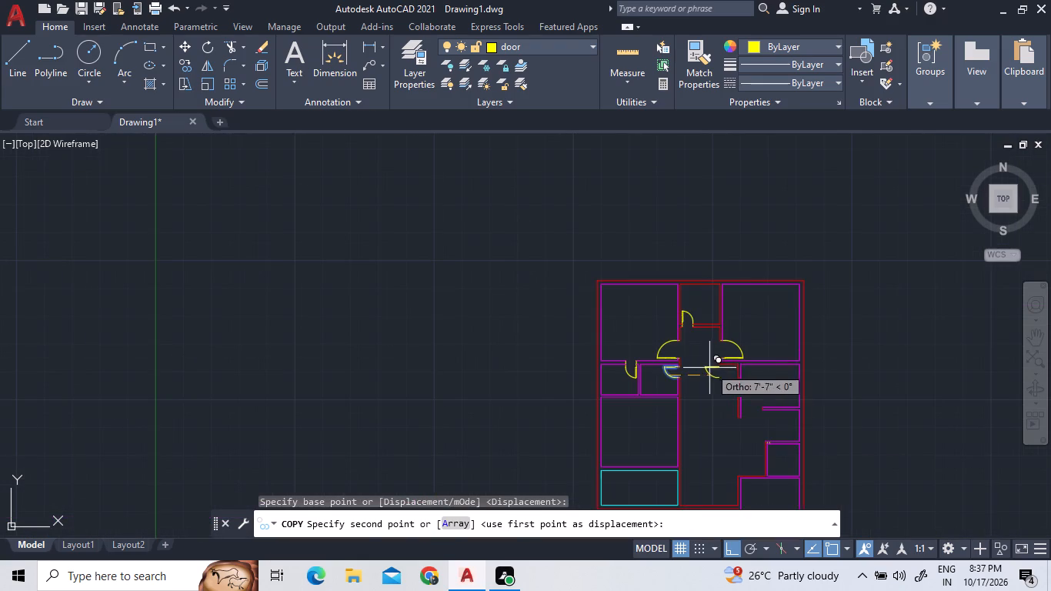
left_click(761, 442)
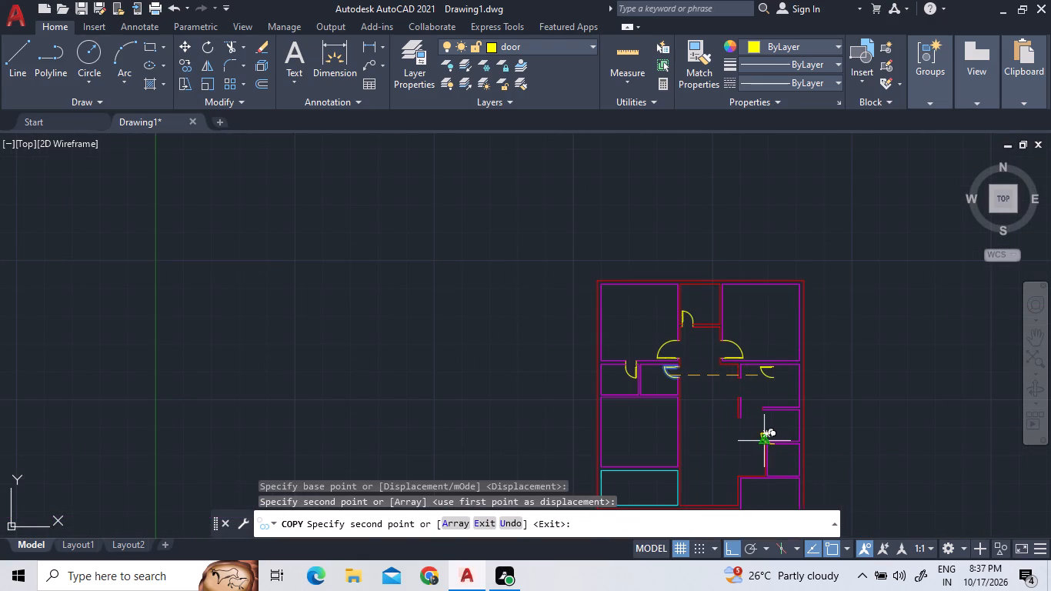
key("Escape")
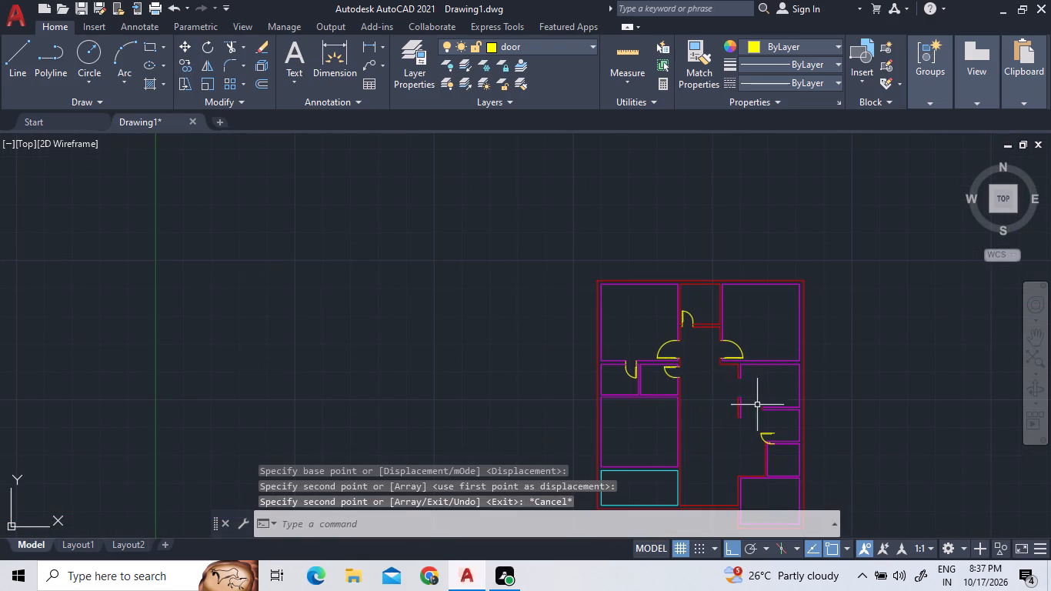
Flip the copied door block both horizontally and vertically so its swing faces east with the leaf along its south side.
scroll(771, 437, "up", 4)
left_click(771, 437)
left_click(714, 389)
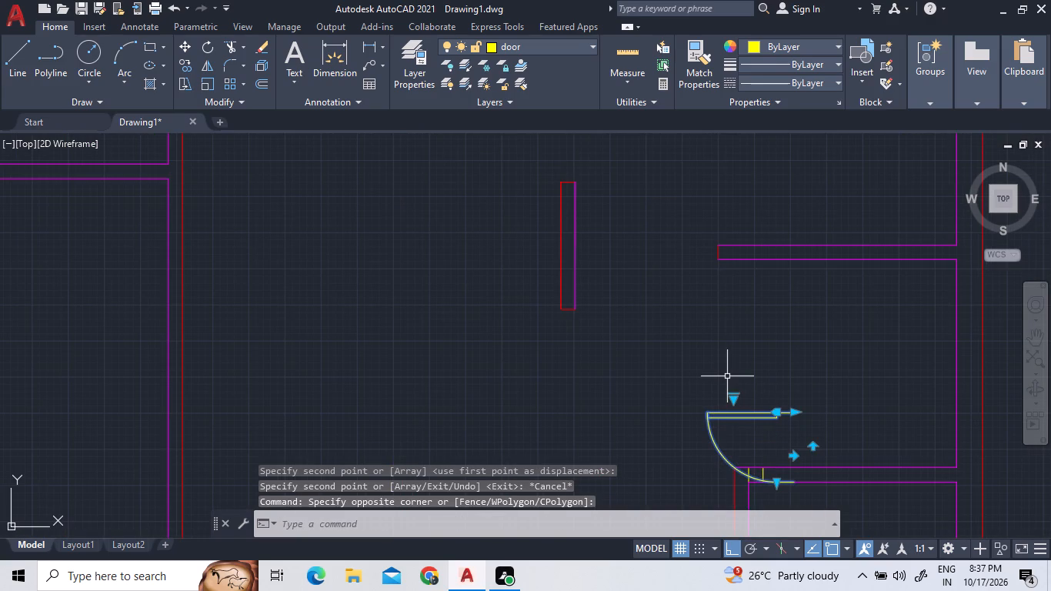
right_click(730, 370)
left_click(618, 358)
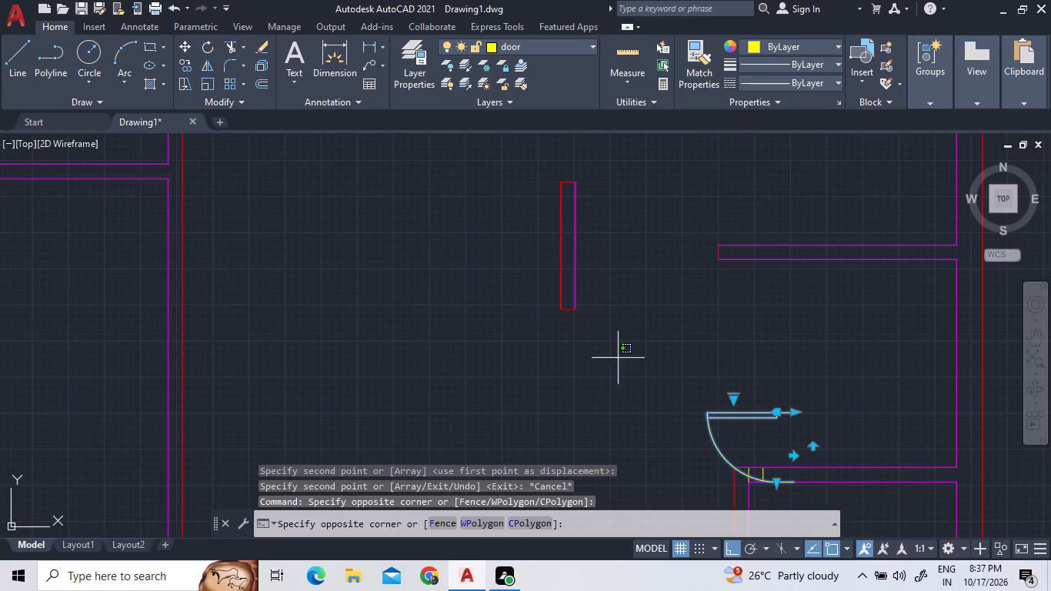
left_click(659, 373)
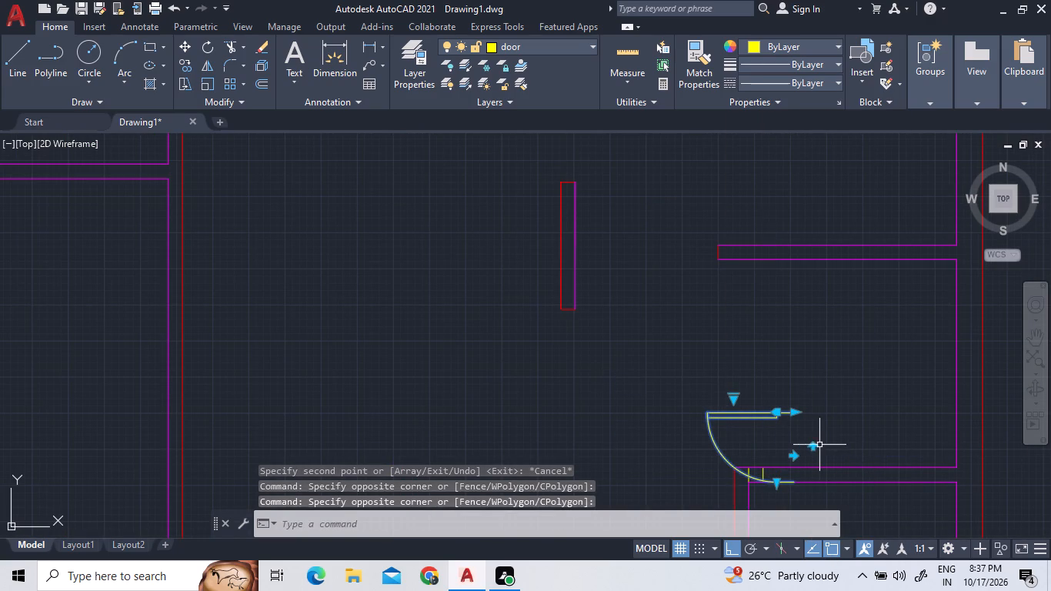
left_click(812, 447)
double_click(796, 436)
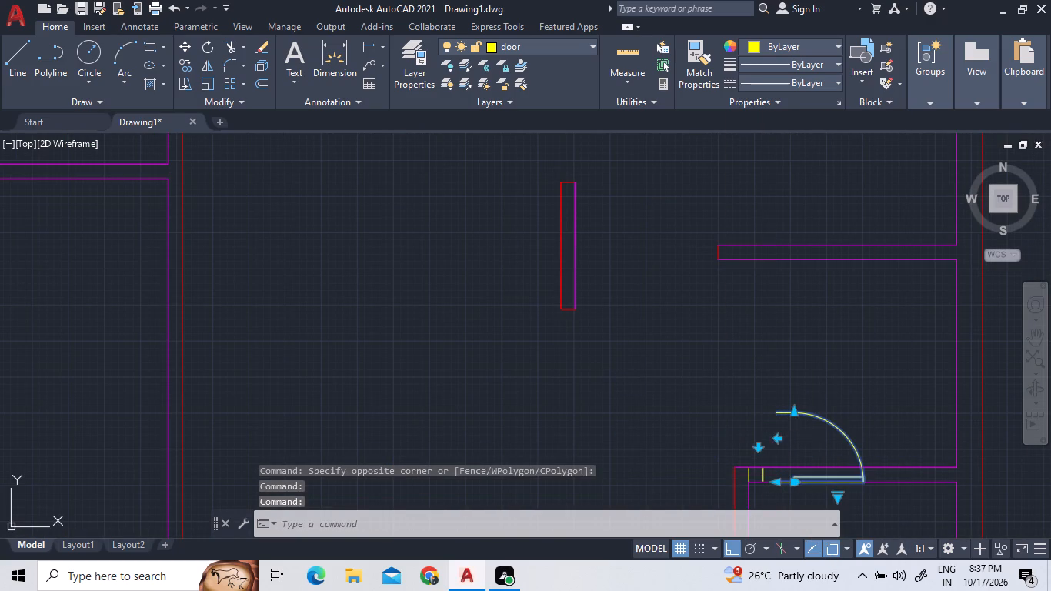
left_click(754, 451)
left_click(758, 447)
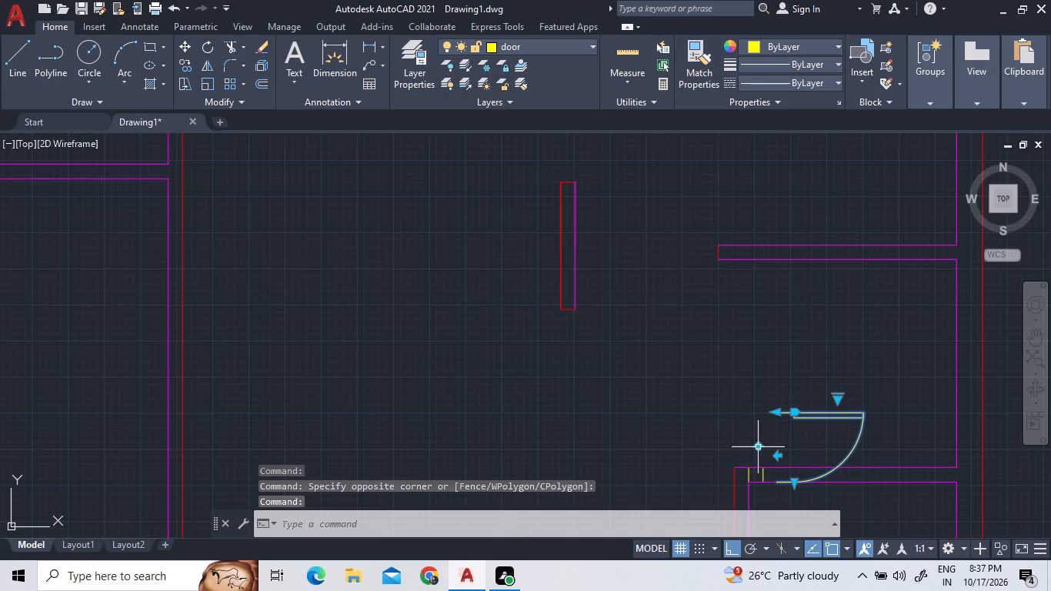
left_click(759, 446)
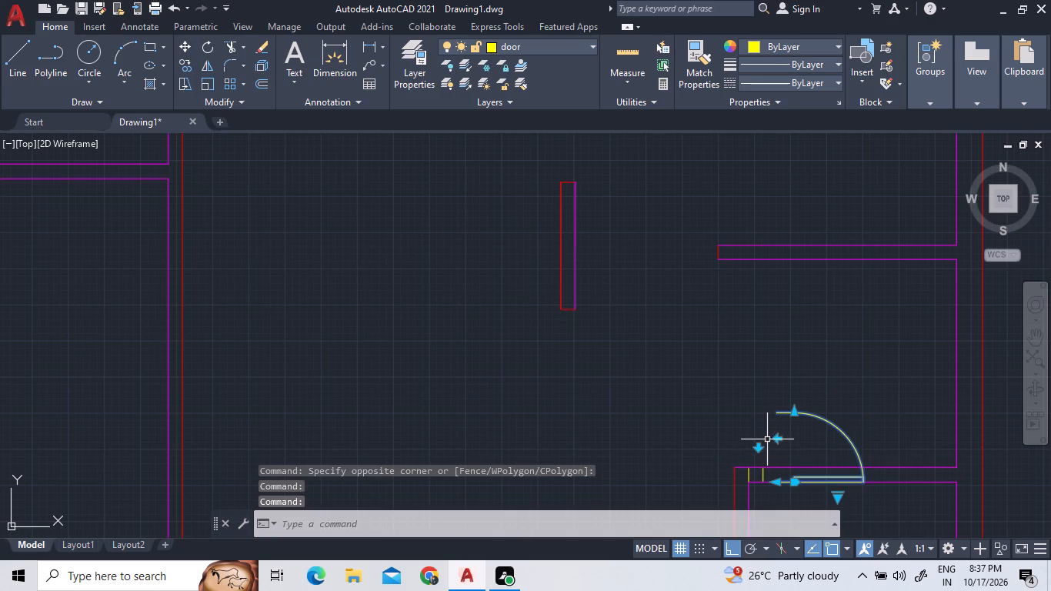
Rotate the copied door block 270° about its northwest jamb end so its leaf stands vertical on the west side.
right_click(740, 405)
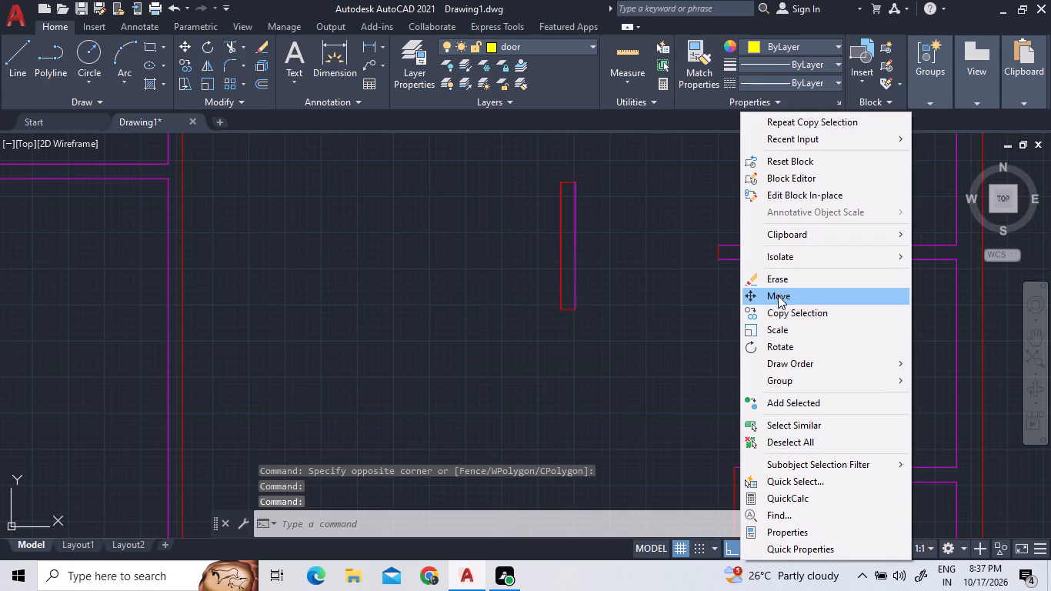
left_click(782, 345)
left_click(781, 410)
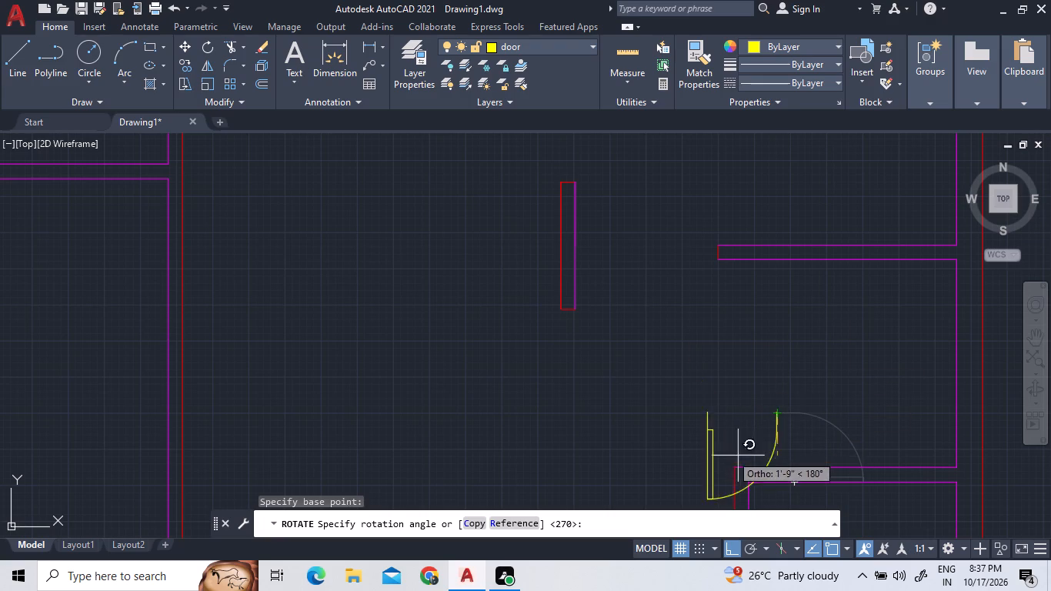
left_click(786, 446)
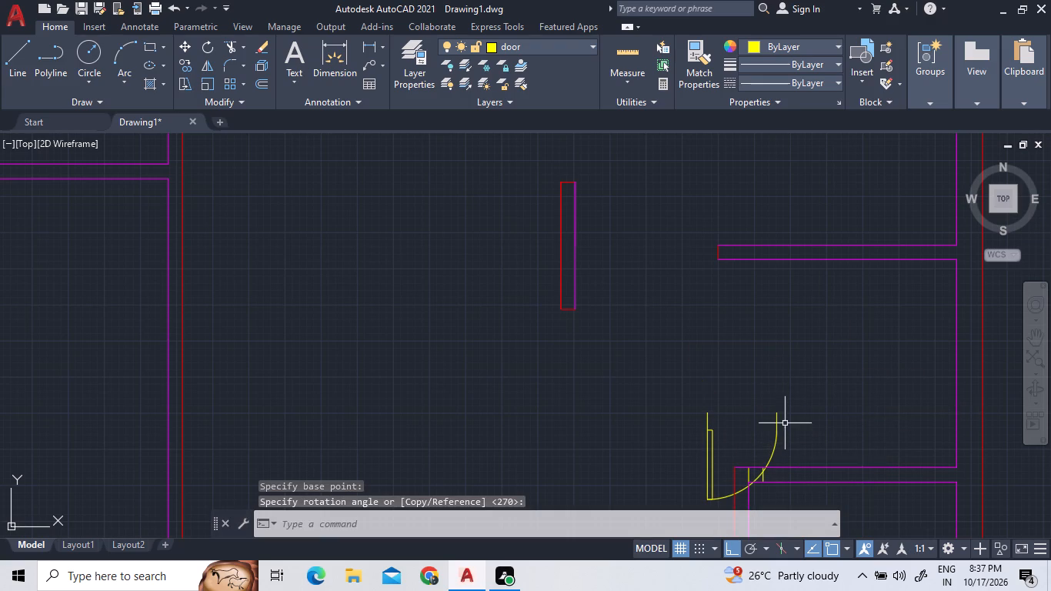
Move the door block by its leaf-side jamb end to the lower end of the offset door line in the north wall.
left_click(785, 422)
double_click(669, 399)
right_click(616, 339)
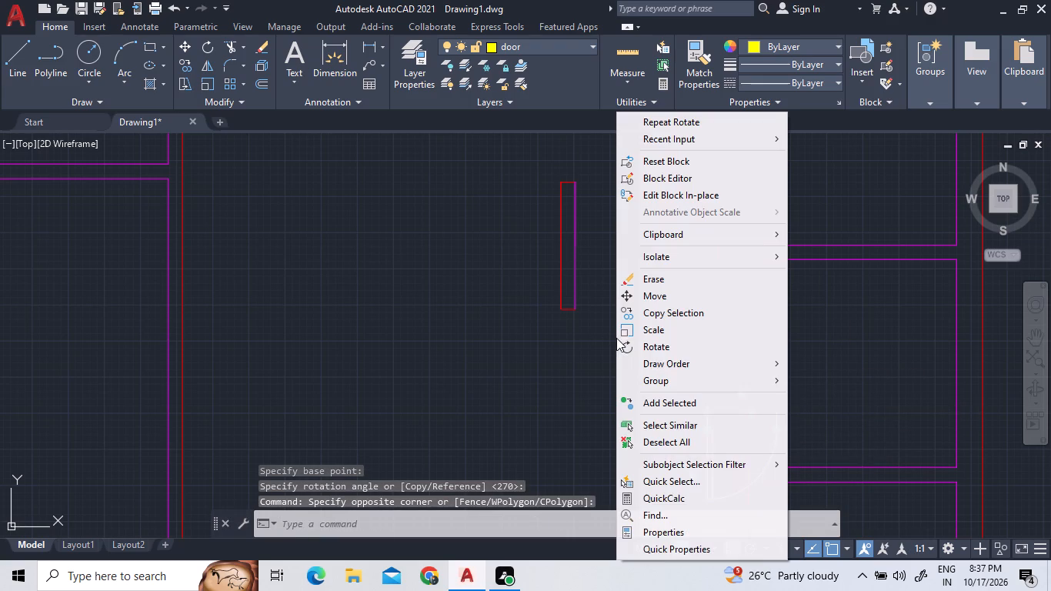
left_click(654, 299)
left_click(710, 410)
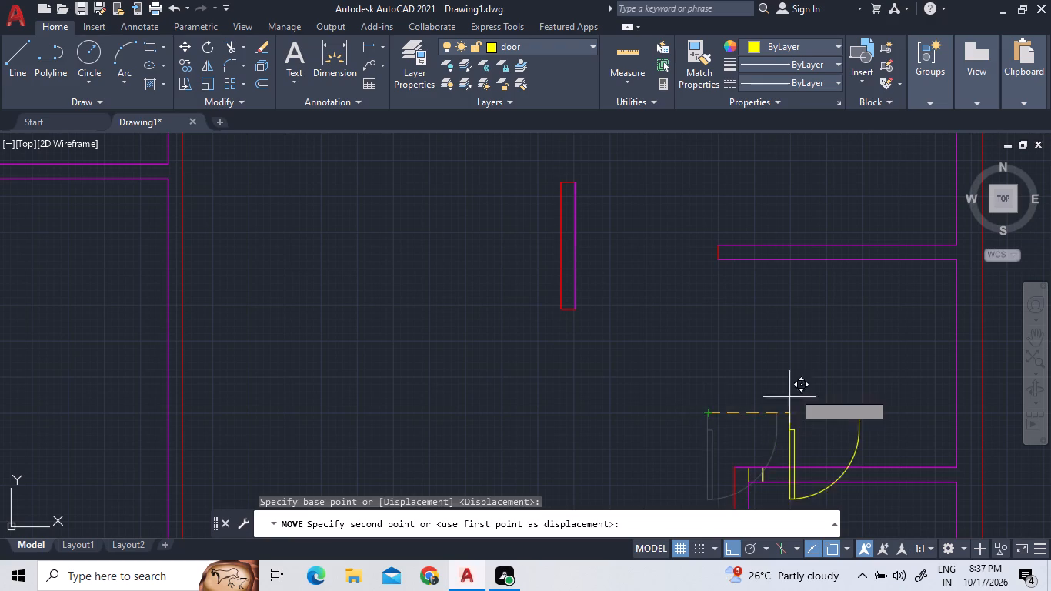
scroll(797, 386, "down", 1)
scroll(787, 472, "up", 2)
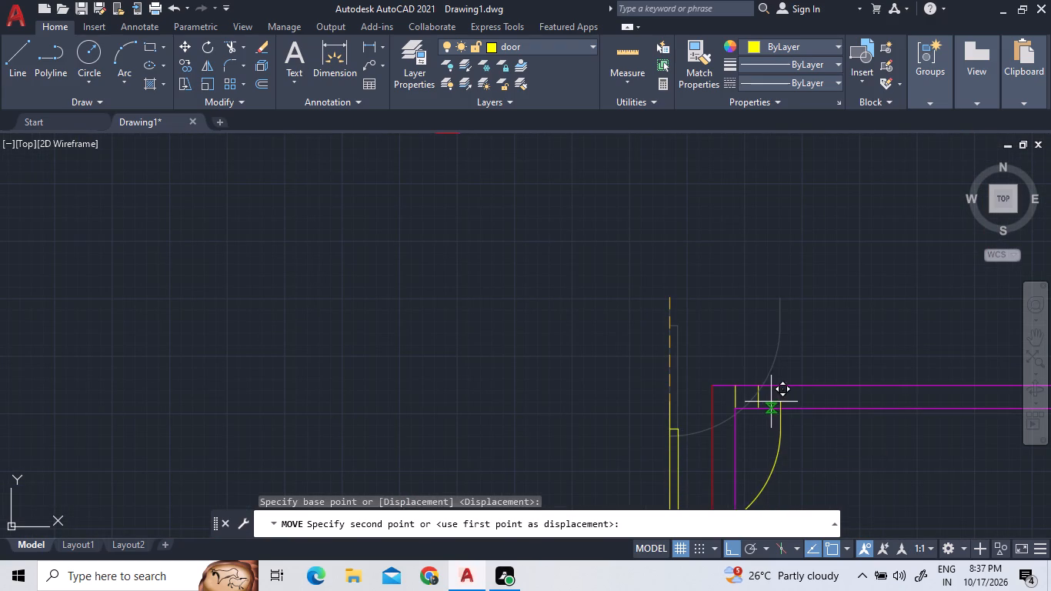
left_click(756, 407)
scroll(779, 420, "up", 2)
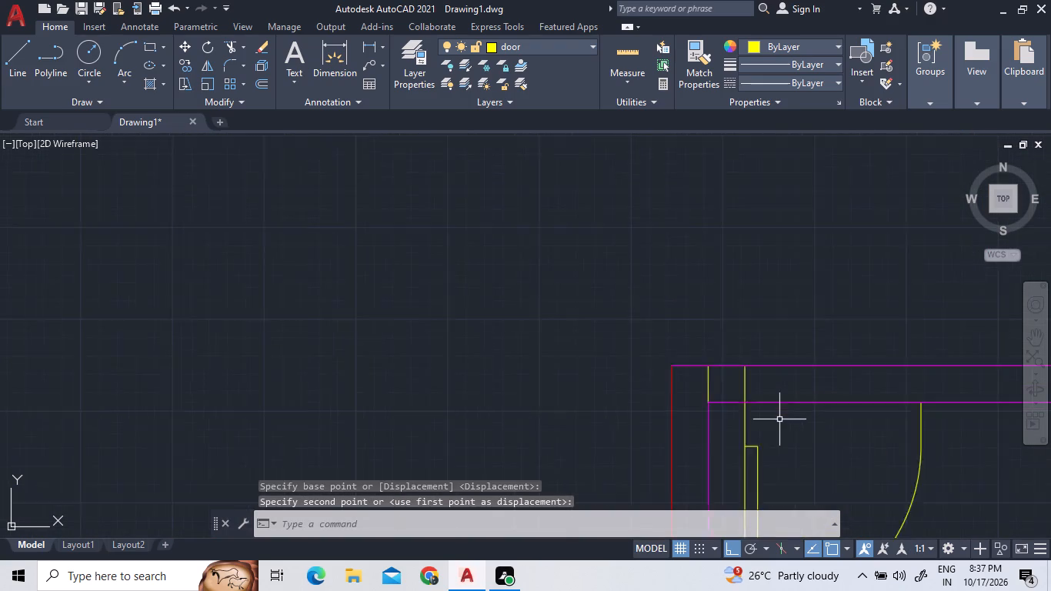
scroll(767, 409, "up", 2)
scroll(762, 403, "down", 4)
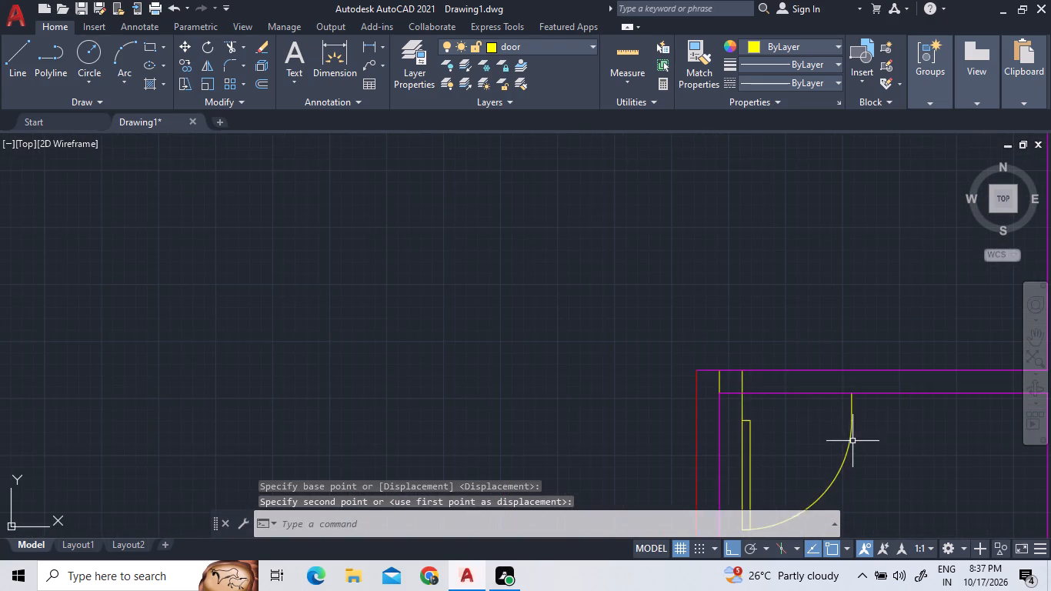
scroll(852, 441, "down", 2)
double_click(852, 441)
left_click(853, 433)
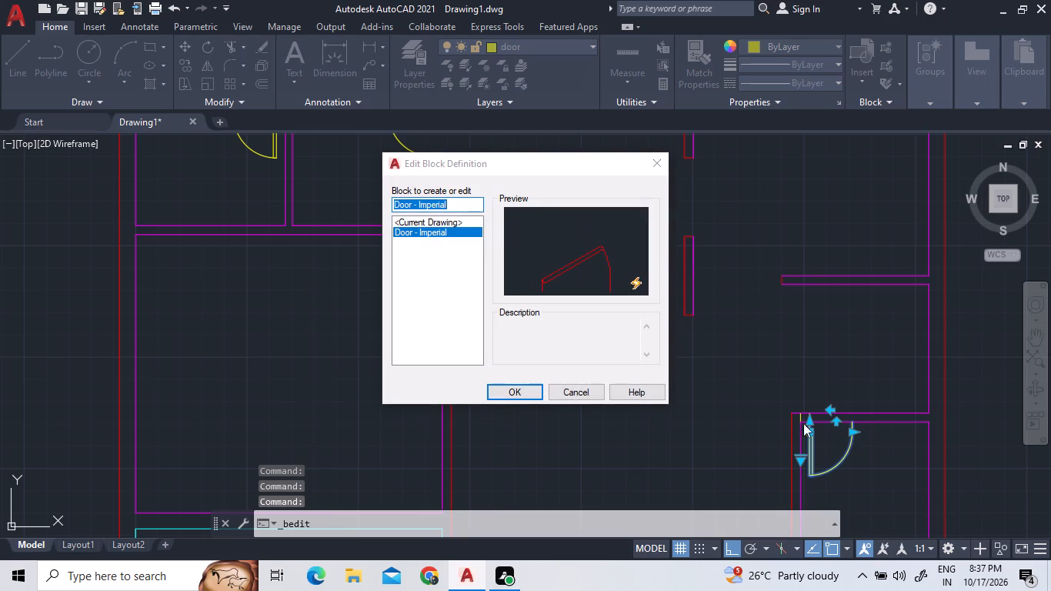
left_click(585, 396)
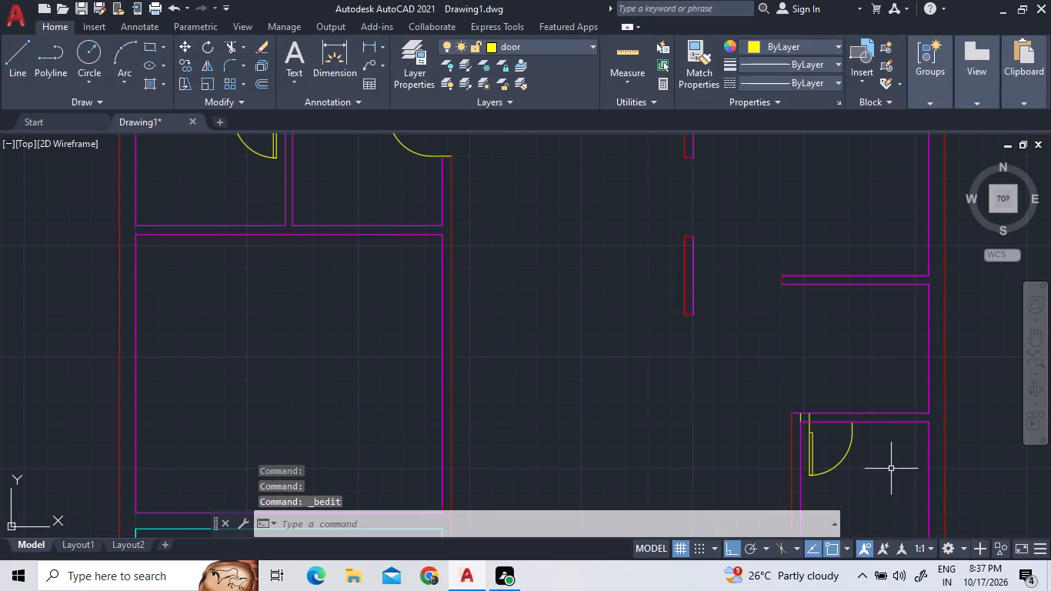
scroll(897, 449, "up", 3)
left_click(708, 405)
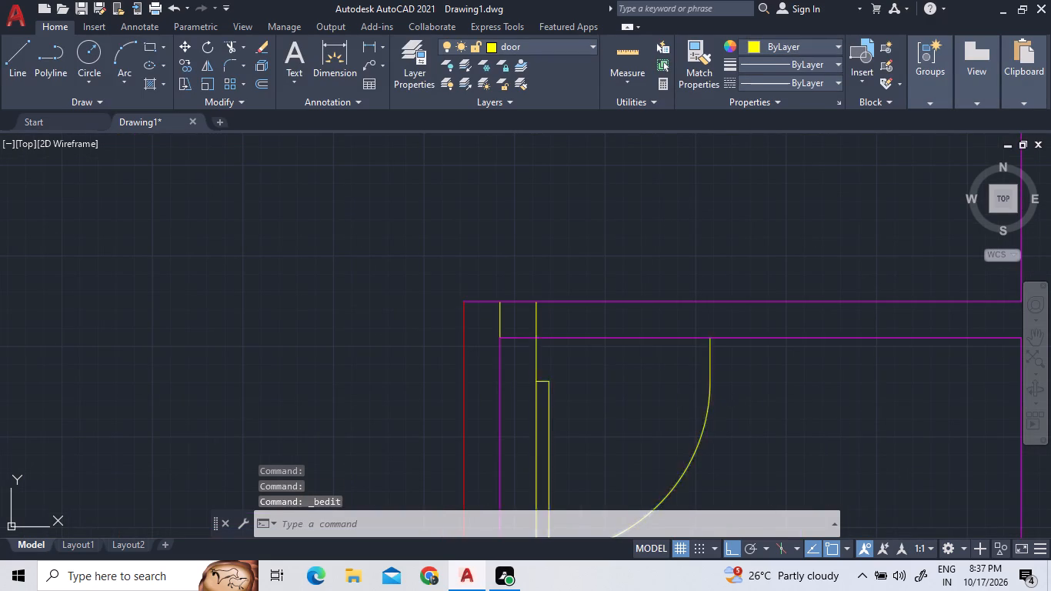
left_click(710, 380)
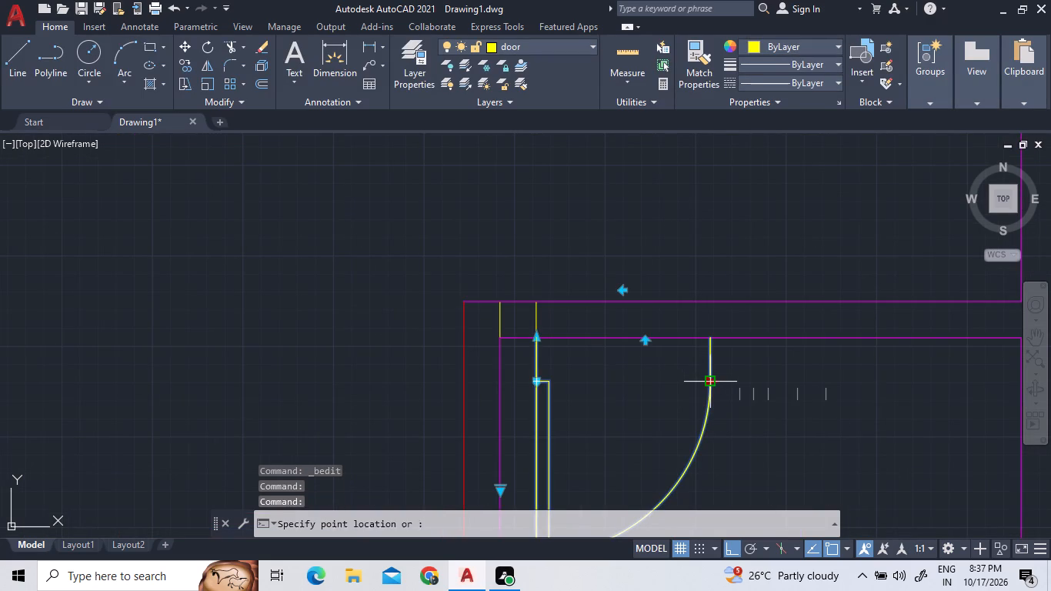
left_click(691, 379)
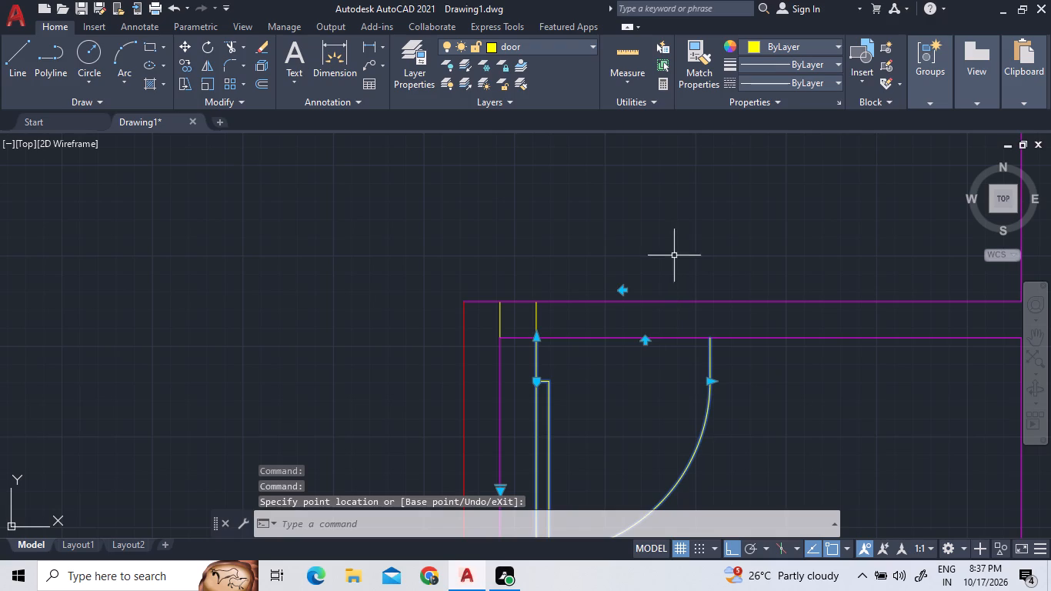
Draw a short vertical line from the door's east jamb end up to the north wall's outer line.
double_click(18, 58)
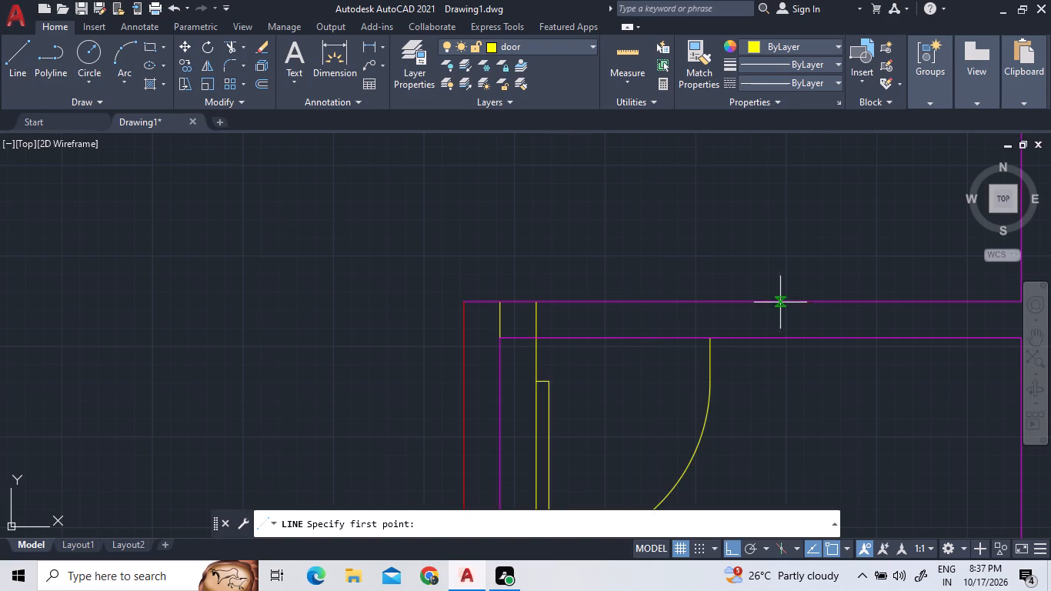
left_click(710, 337)
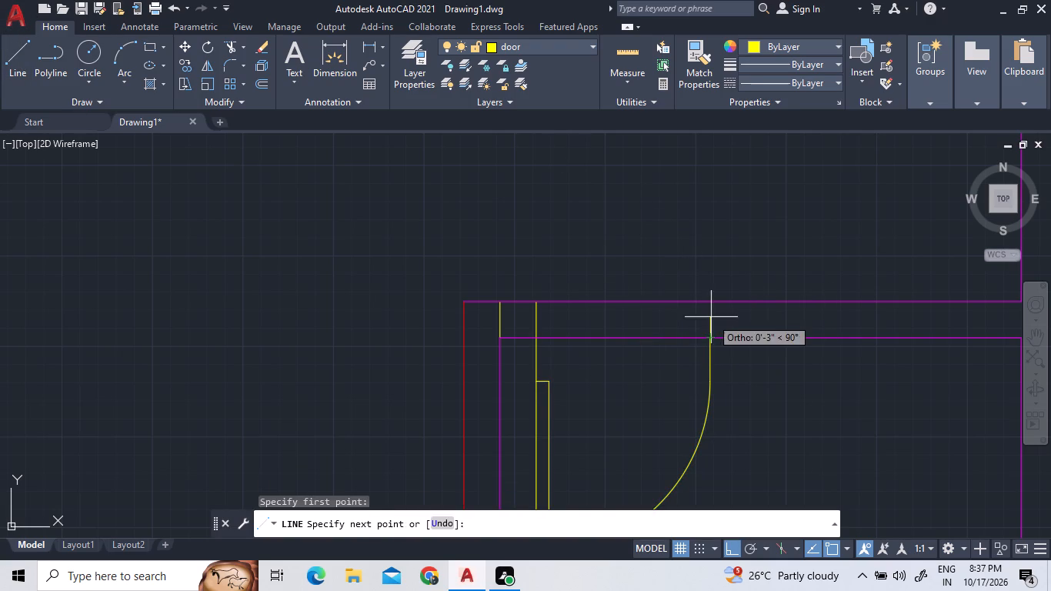
left_click(709, 302)
right_click(669, 257)
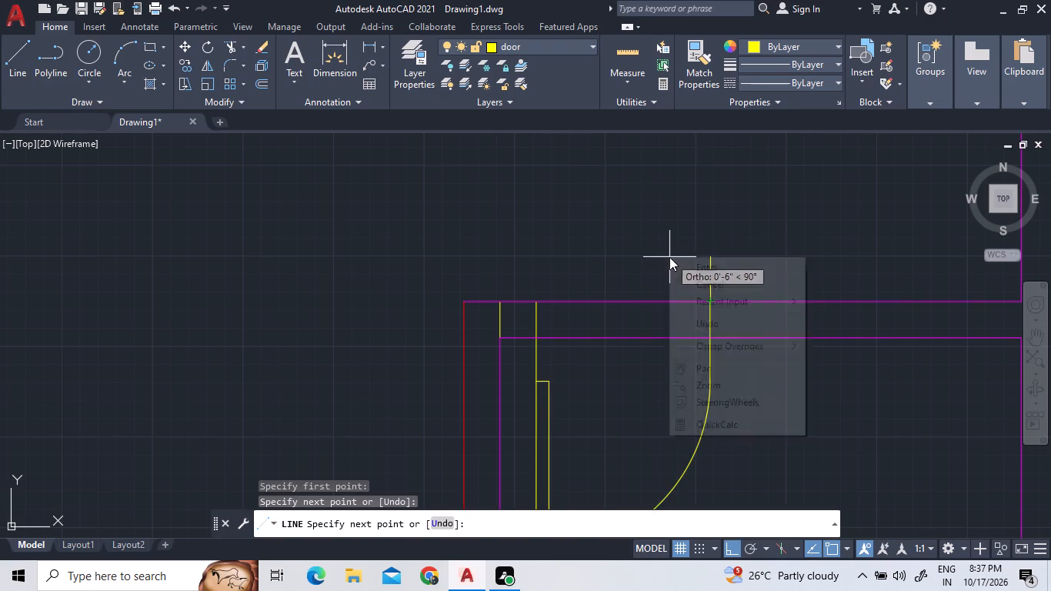
left_click(679, 263)
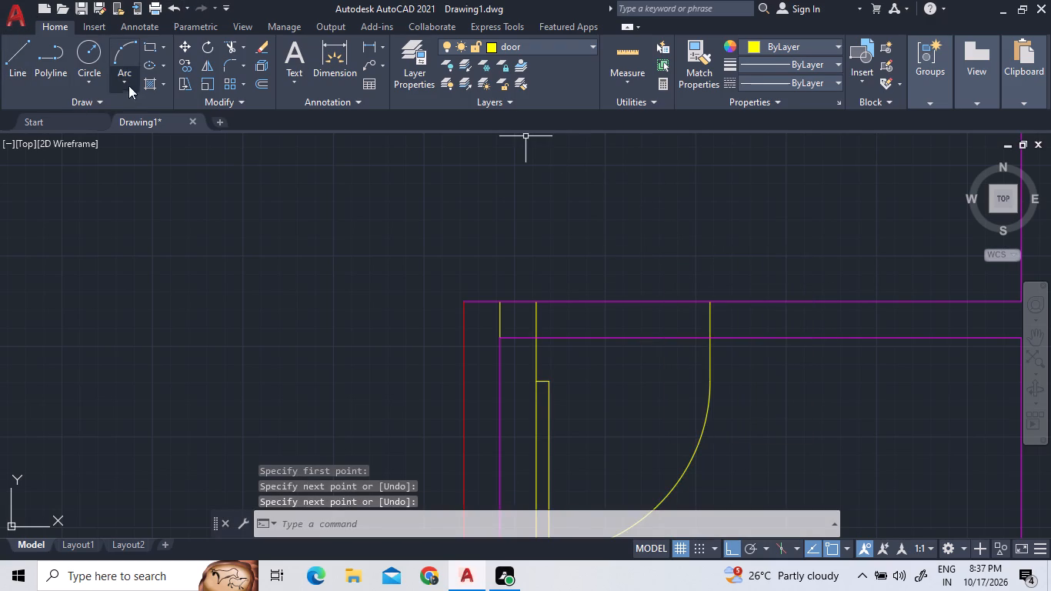
Trim both north wall lines between the door jambs and the short door line at the small room's inner northwest corner.
left_click(235, 51)
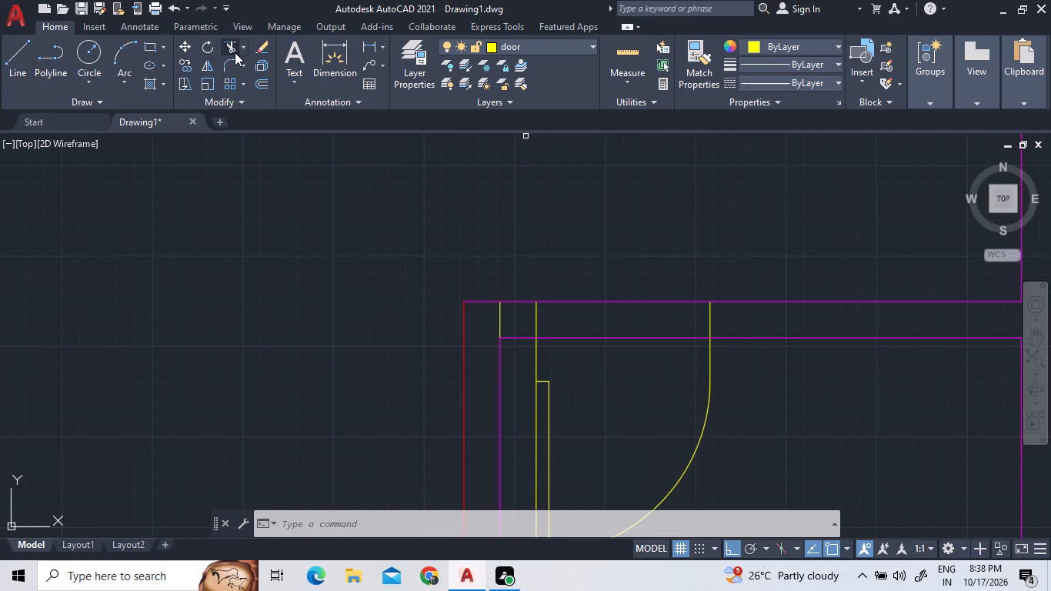
left_click(654, 345)
double_click(642, 268)
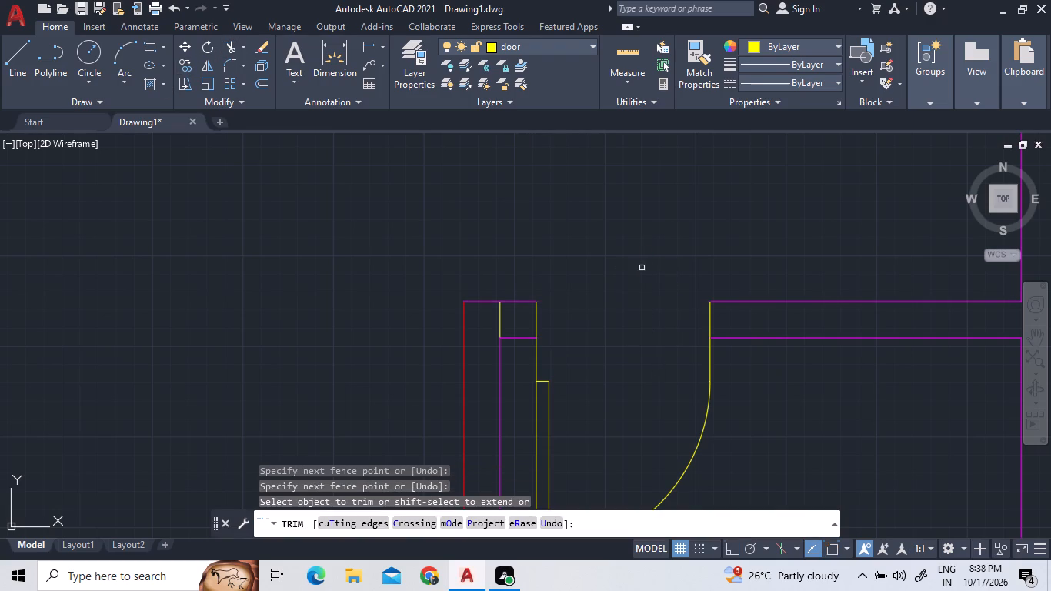
triple_click(499, 319)
scroll(624, 205, "down", 2)
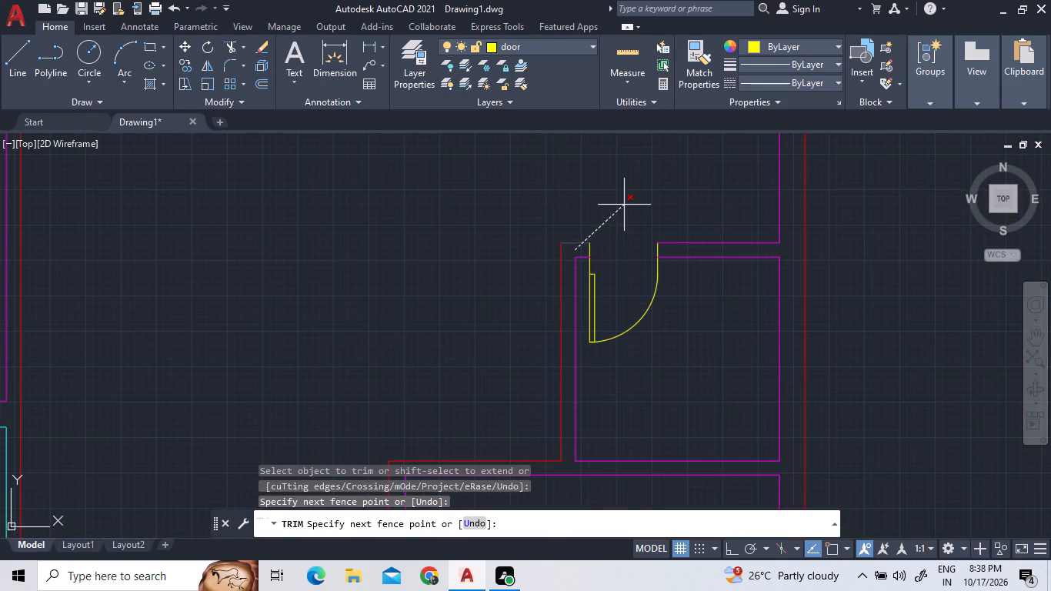
left_click(578, 252)
scroll(610, 209, "down", 2)
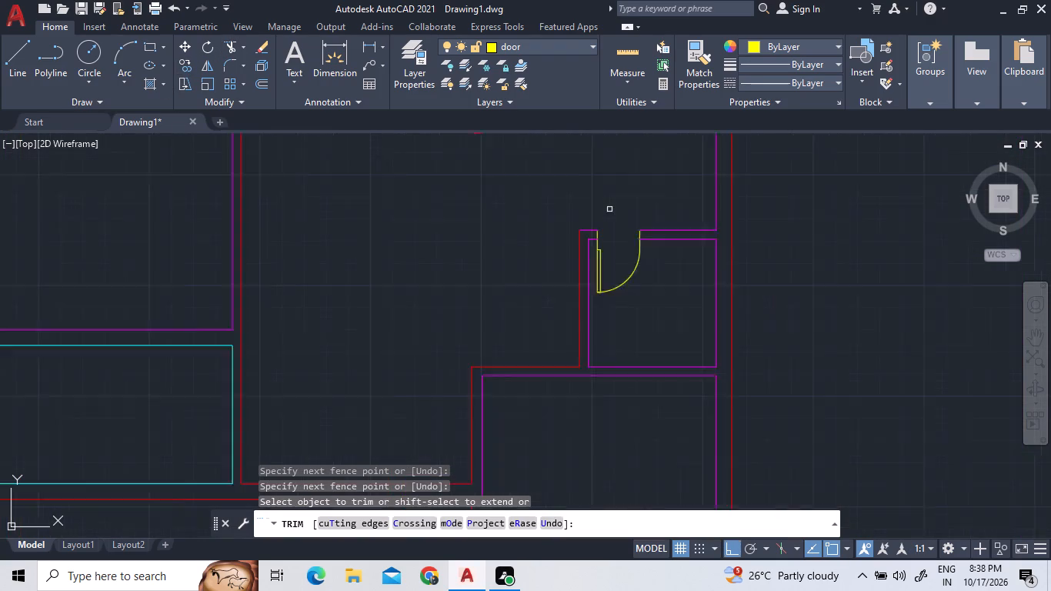
Draw a short vertical door line from the small east room's inner southwest corner down to the lower line of its south wall.
right_click(643, 278)
left_click(654, 284)
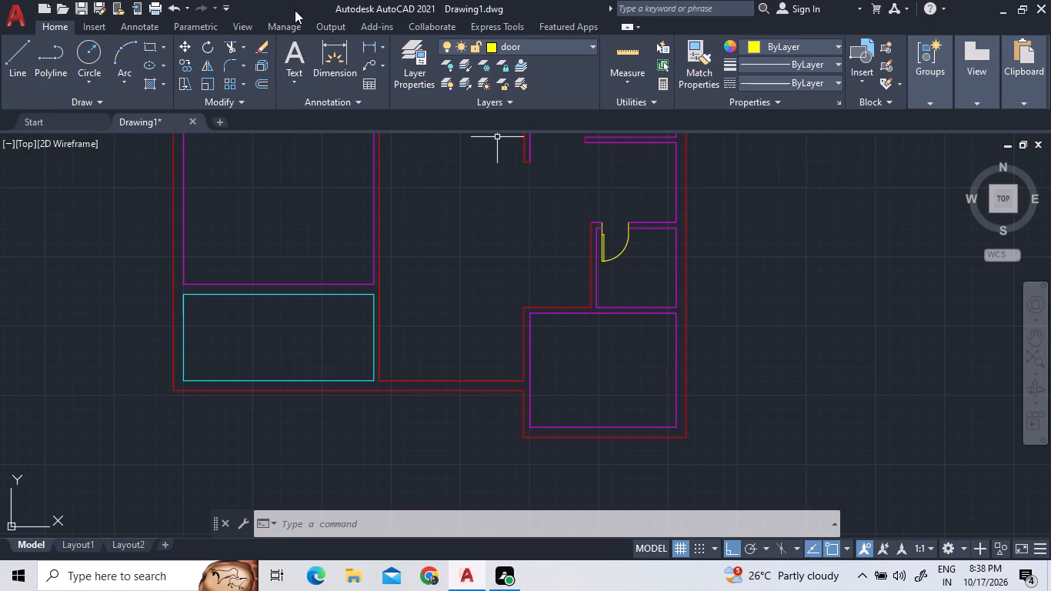
left_click(18, 53)
scroll(630, 285, "up", 2)
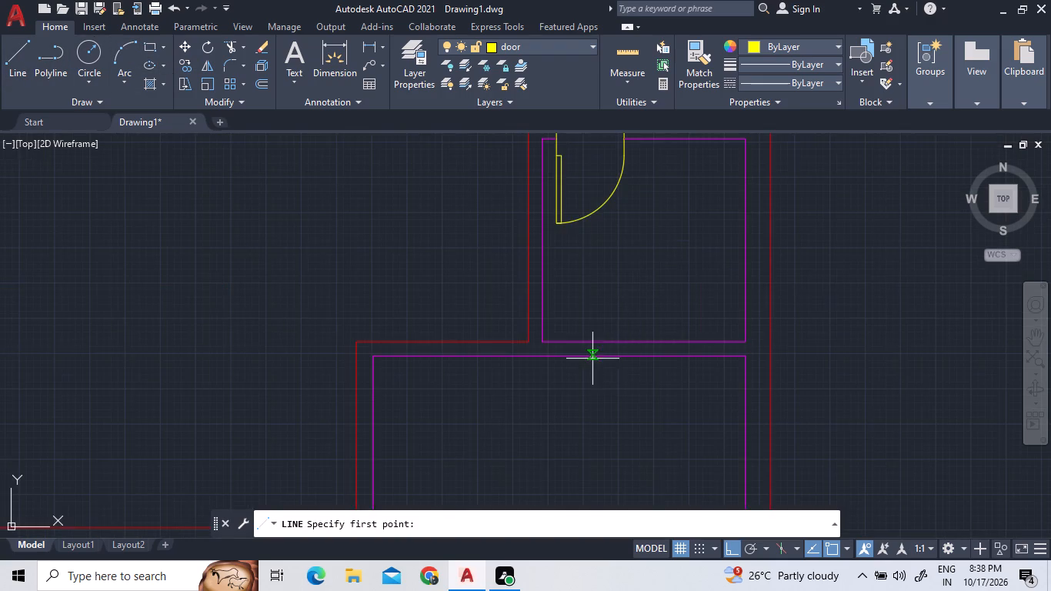
scroll(582, 361, "up", 2)
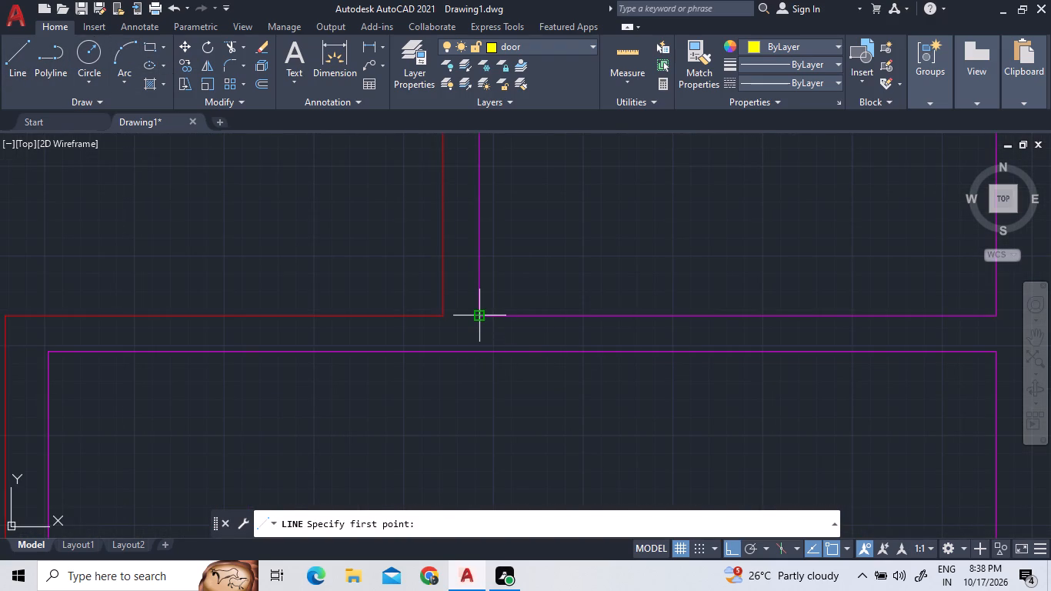
double_click(479, 314)
left_click(480, 352)
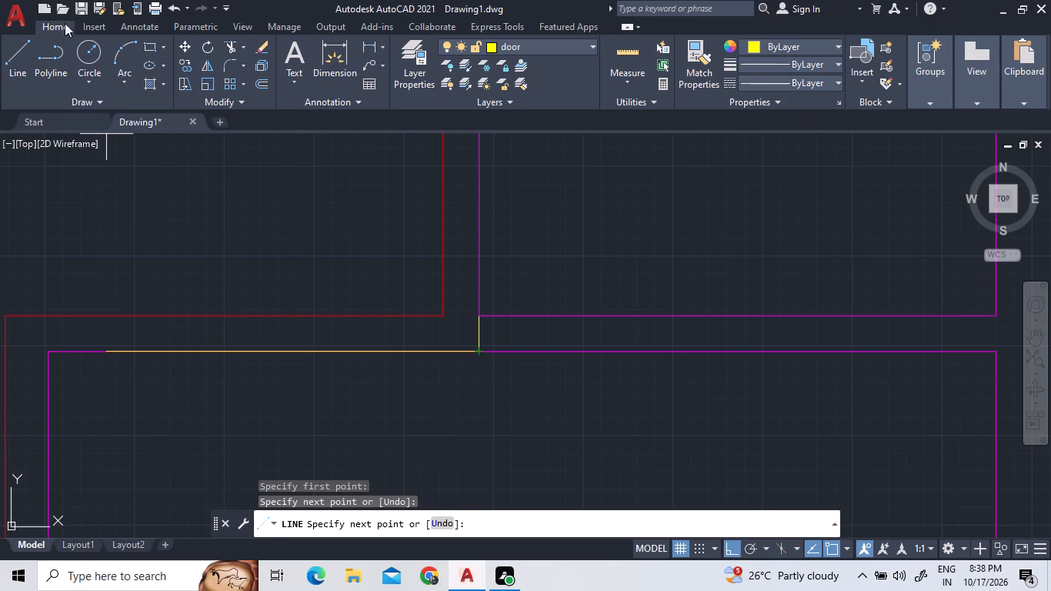
Offset the short door line 5" to the east within the south wall.
left_click(259, 82)
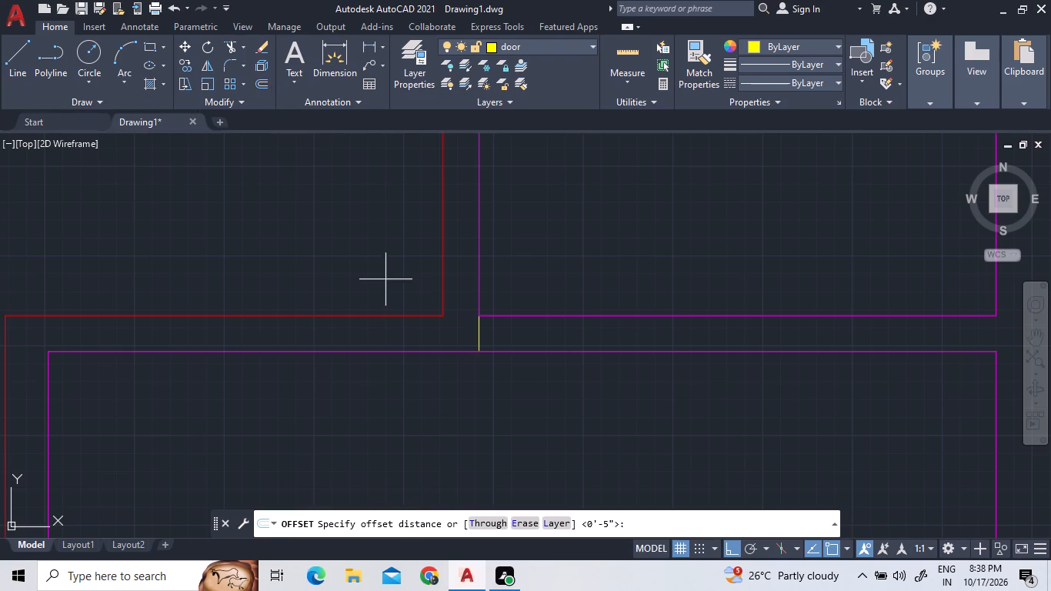
right_click(371, 407)
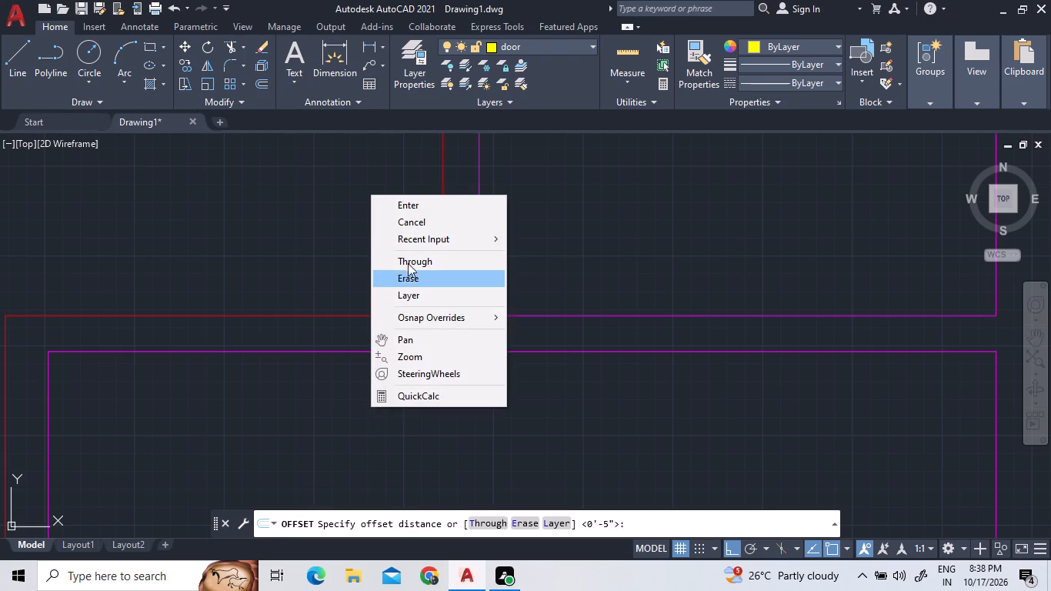
left_click(425, 202)
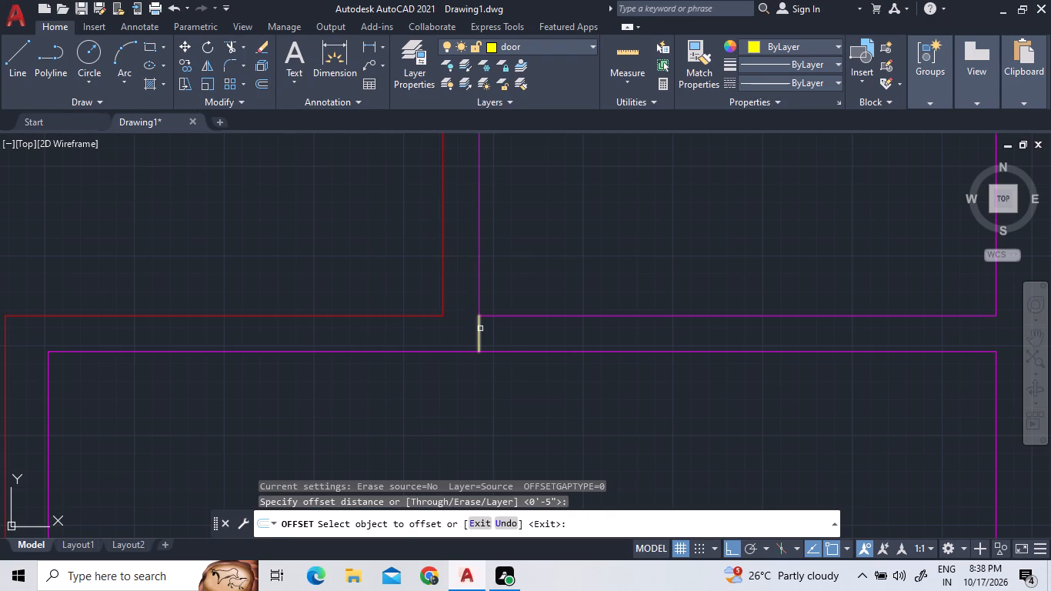
left_click(480, 329)
left_click(497, 330)
scroll(489, 466, "down", 2)
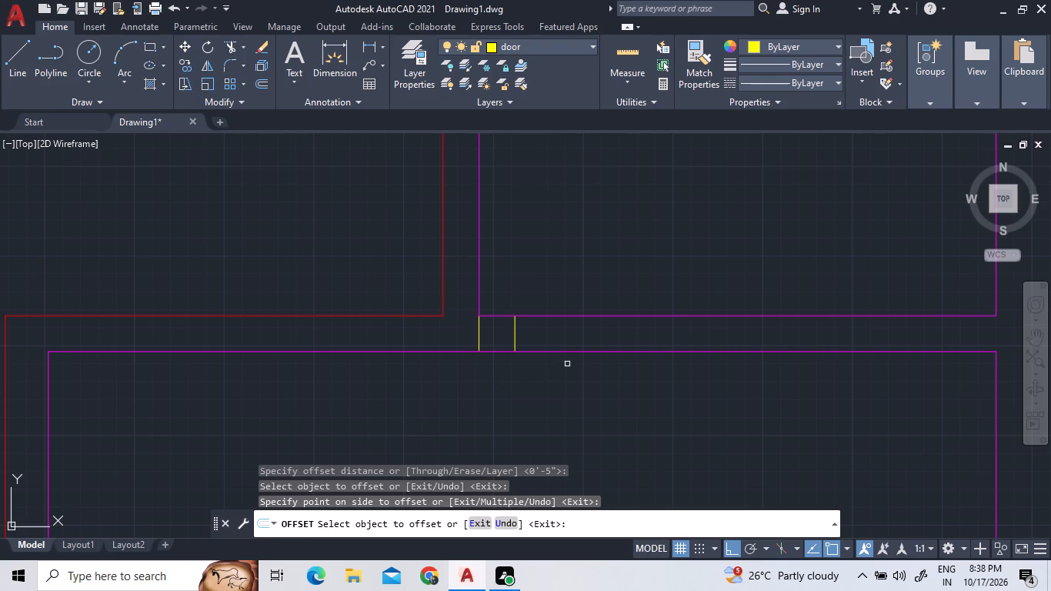
scroll(559, 398, "down", 2)
right_click(576, 262)
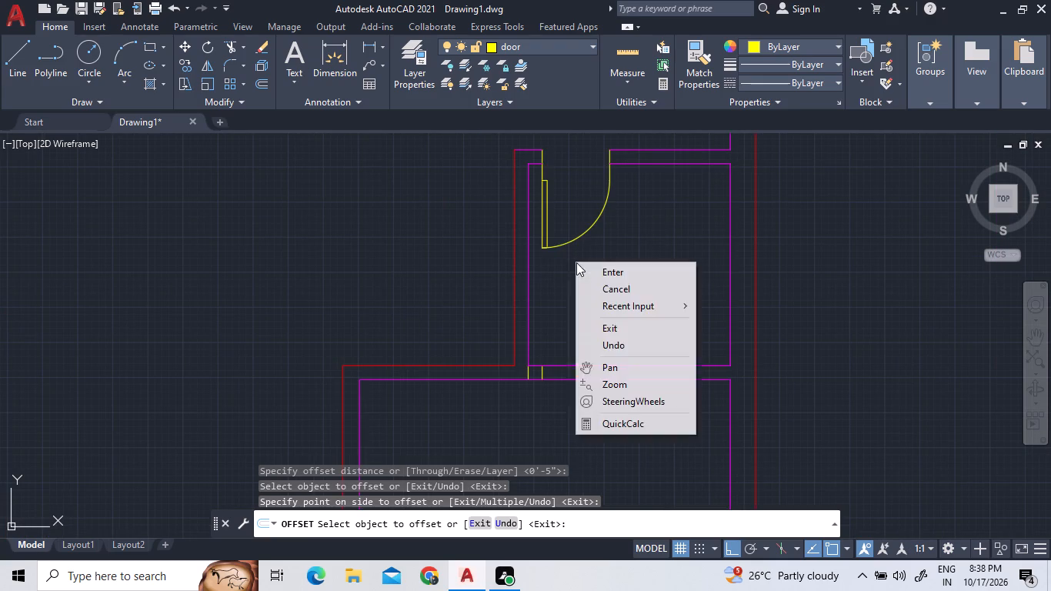
left_click(580, 268)
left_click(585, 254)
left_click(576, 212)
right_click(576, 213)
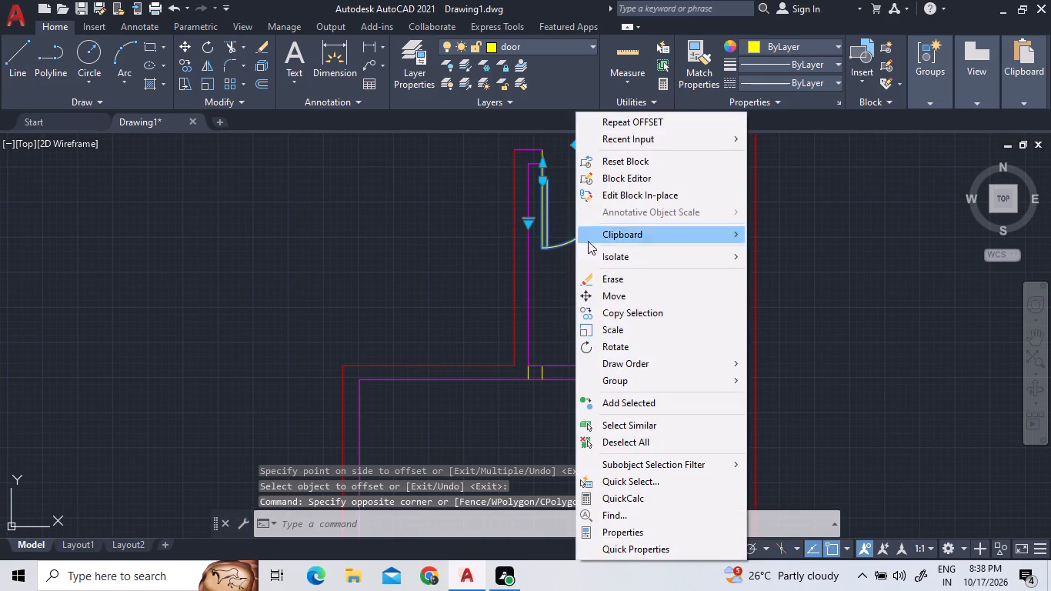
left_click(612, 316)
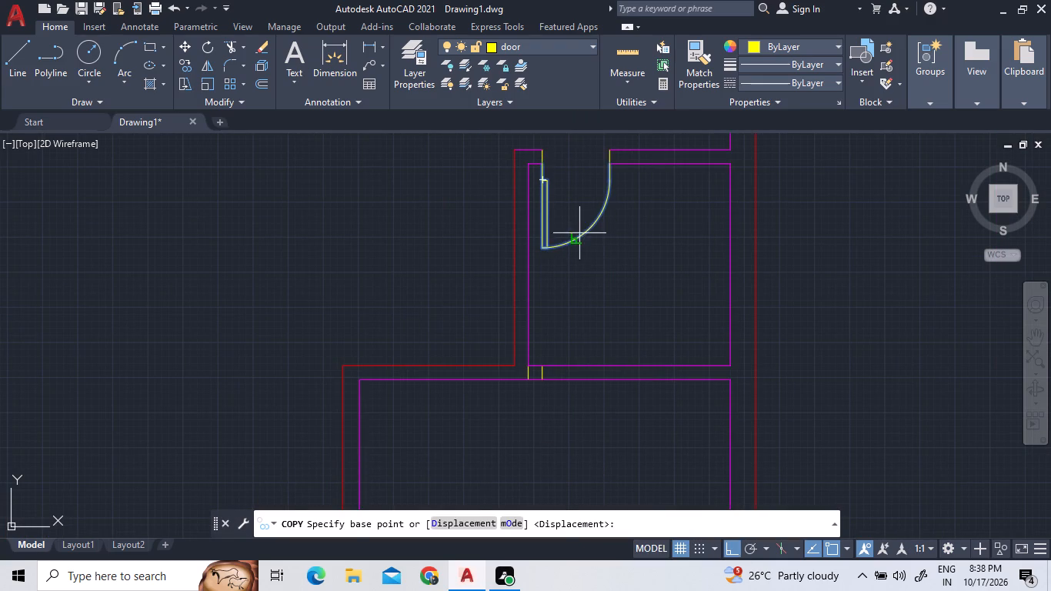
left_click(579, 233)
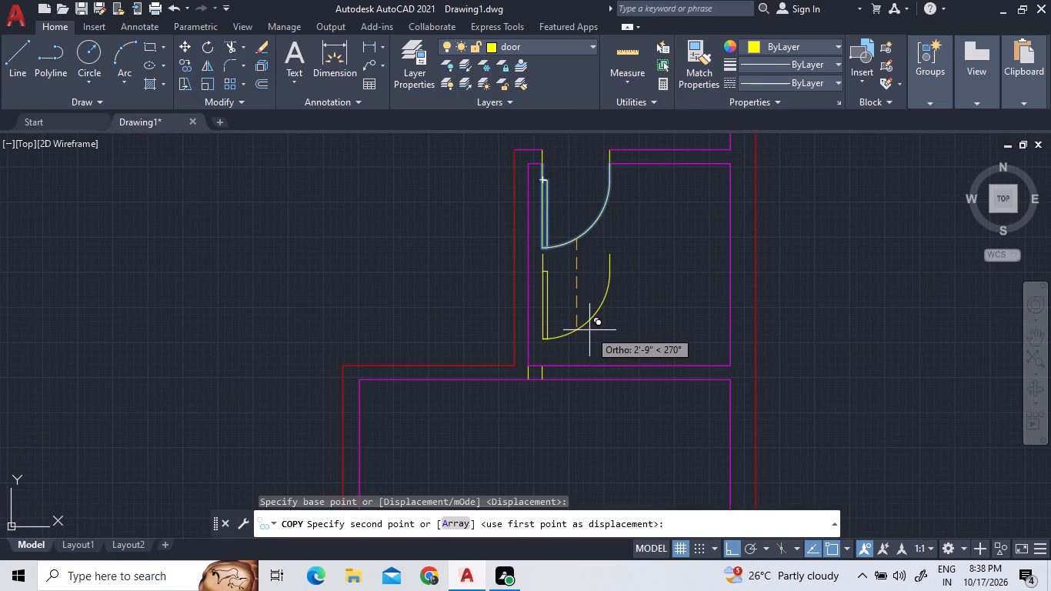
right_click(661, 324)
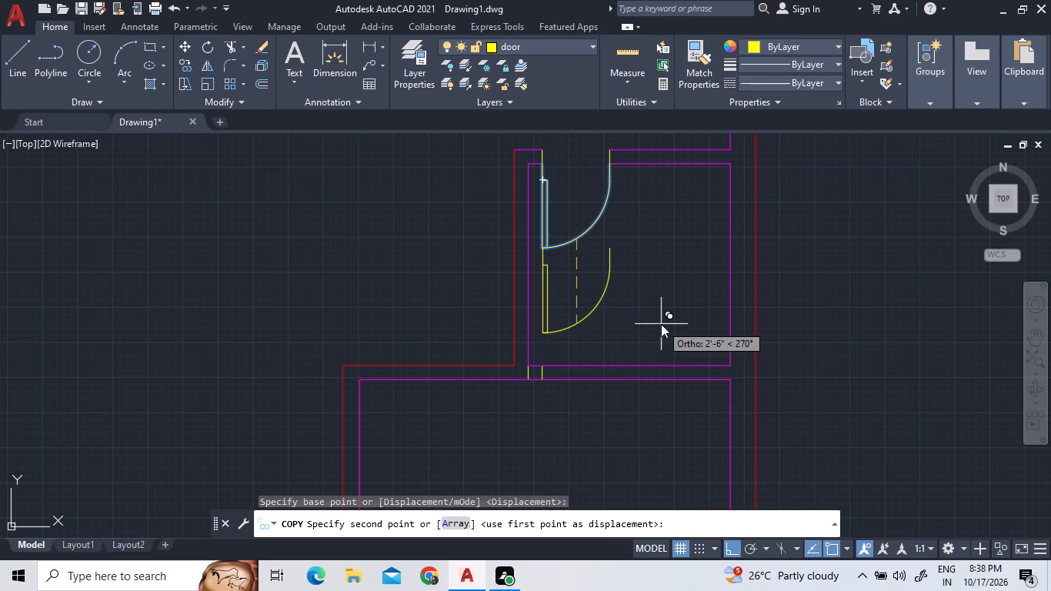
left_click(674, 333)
Copy the north wall's door block straight down inside the small room, just above its south wall.
left_click(583, 239)
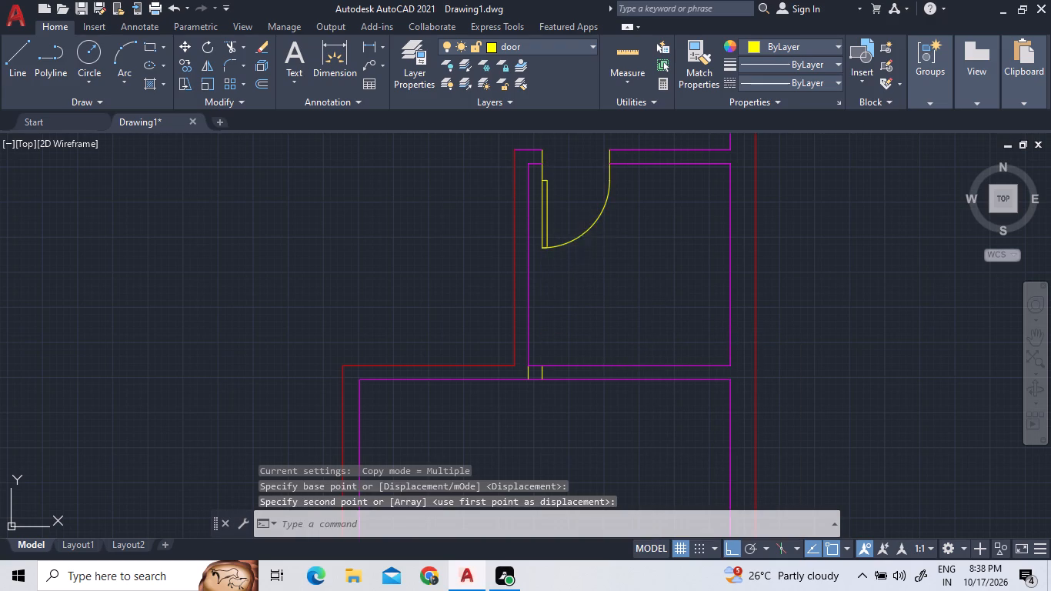
double_click(566, 226)
right_click(566, 226)
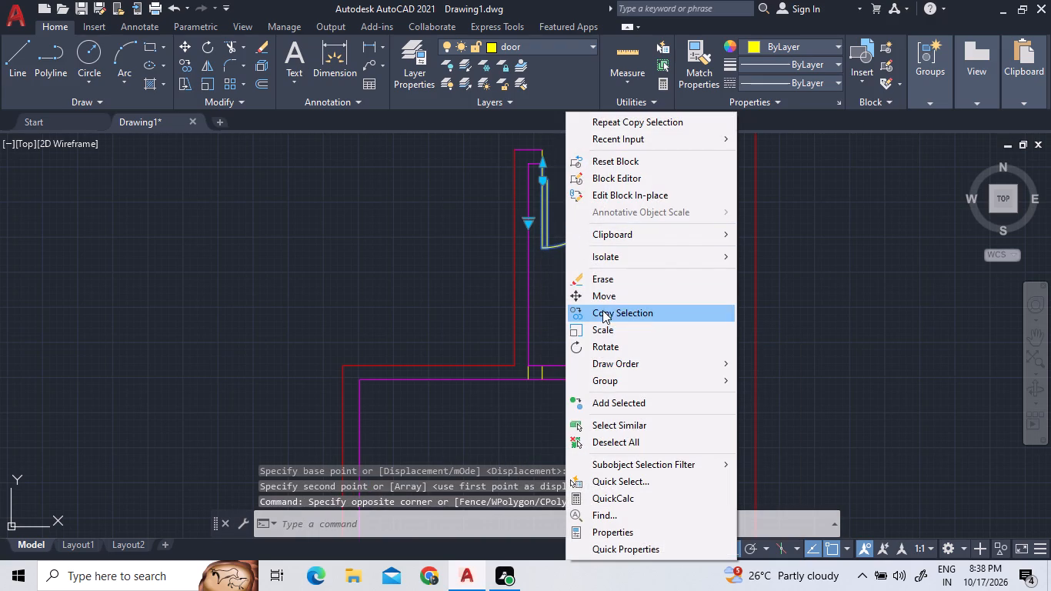
left_click(602, 316)
left_click(602, 311)
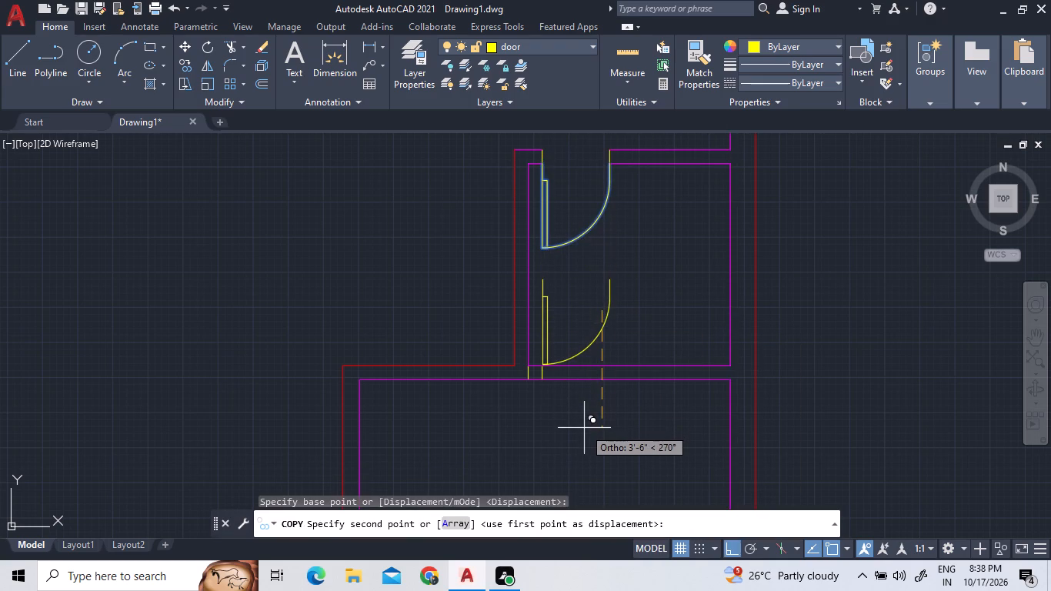
left_click(586, 422)
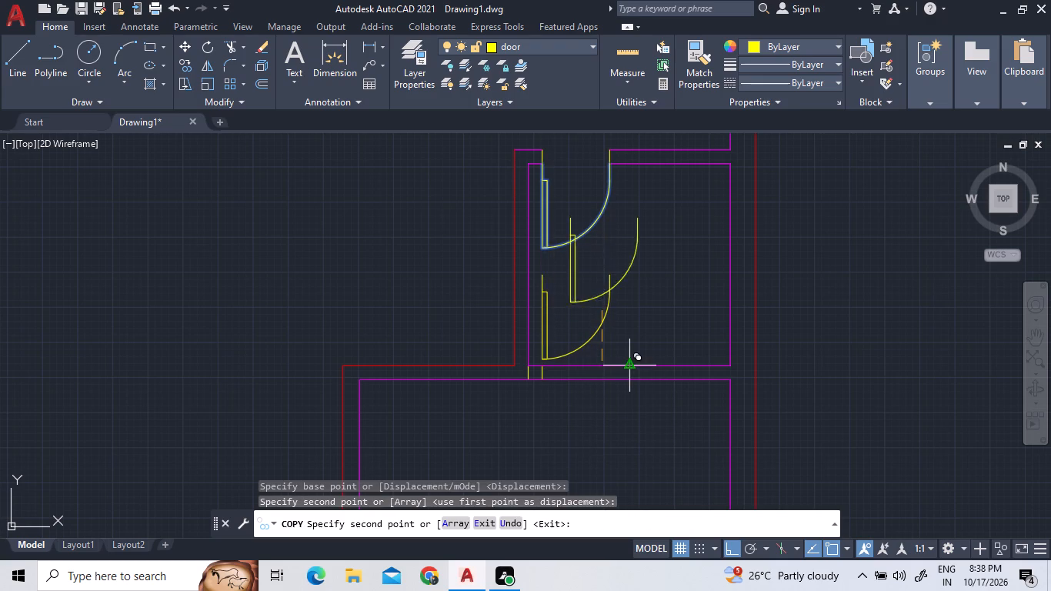
right_click(633, 369)
left_click(692, 165)
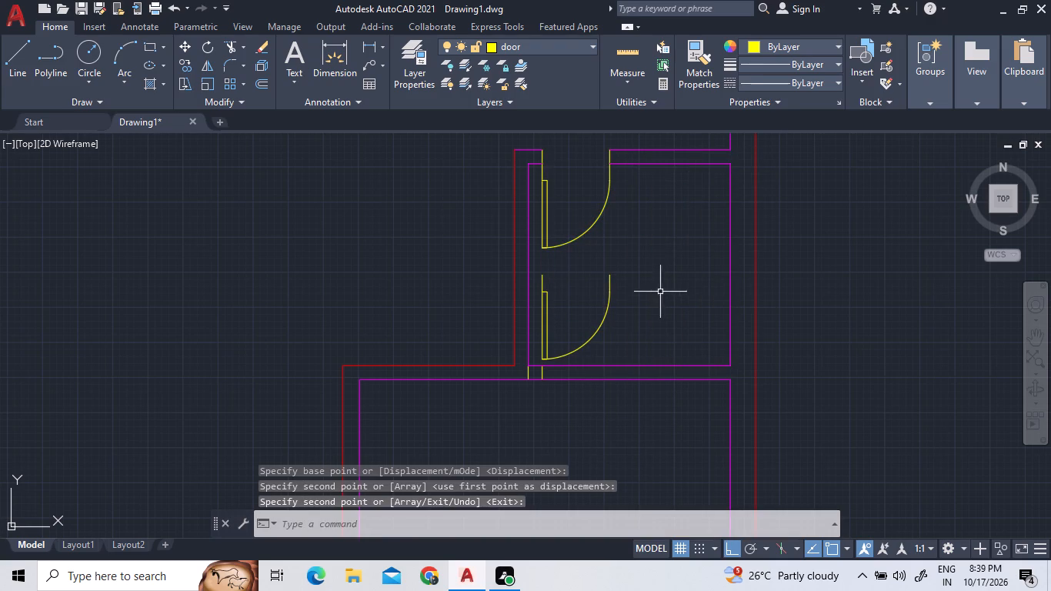
Flip the copied door block vertically so its jamb ends face the south wall.
left_click(603, 318)
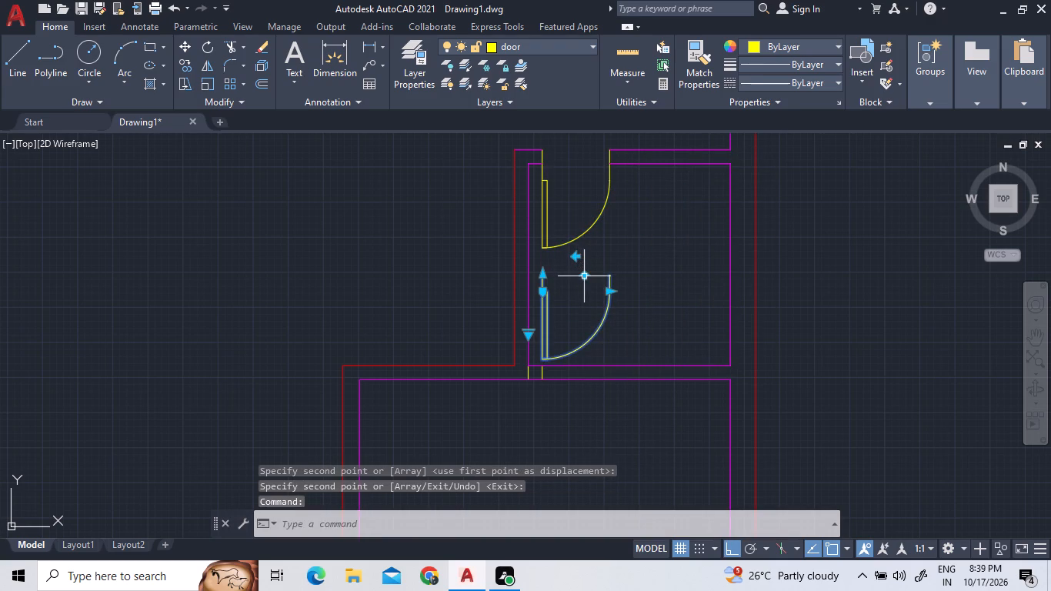
left_click(582, 274)
Move the flipped door block by its leaf-side jamb end to the upper end of the offset door line in the south wall.
right_click(552, 308)
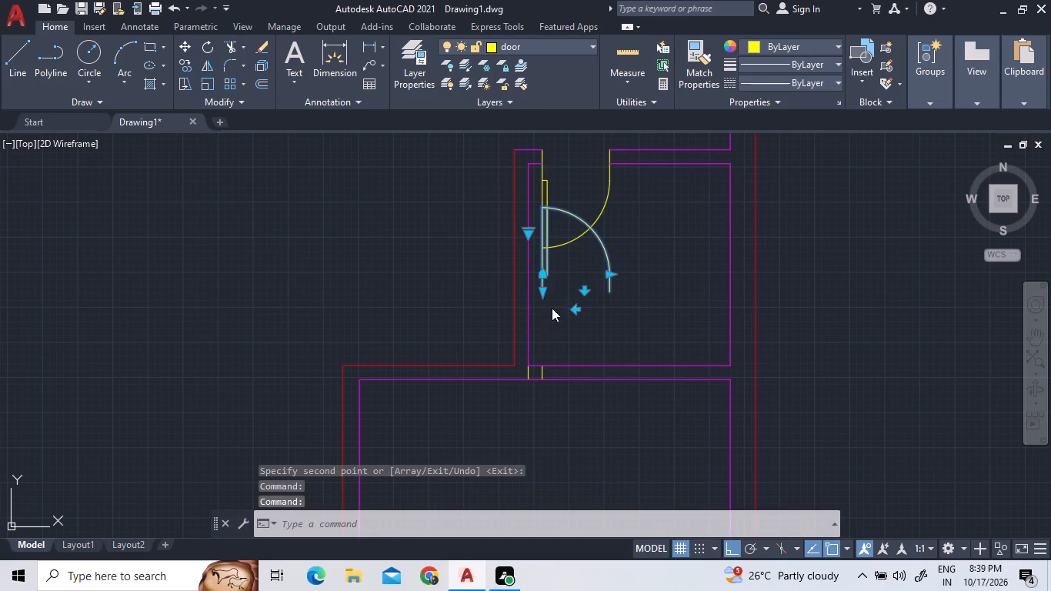
left_click(589, 299)
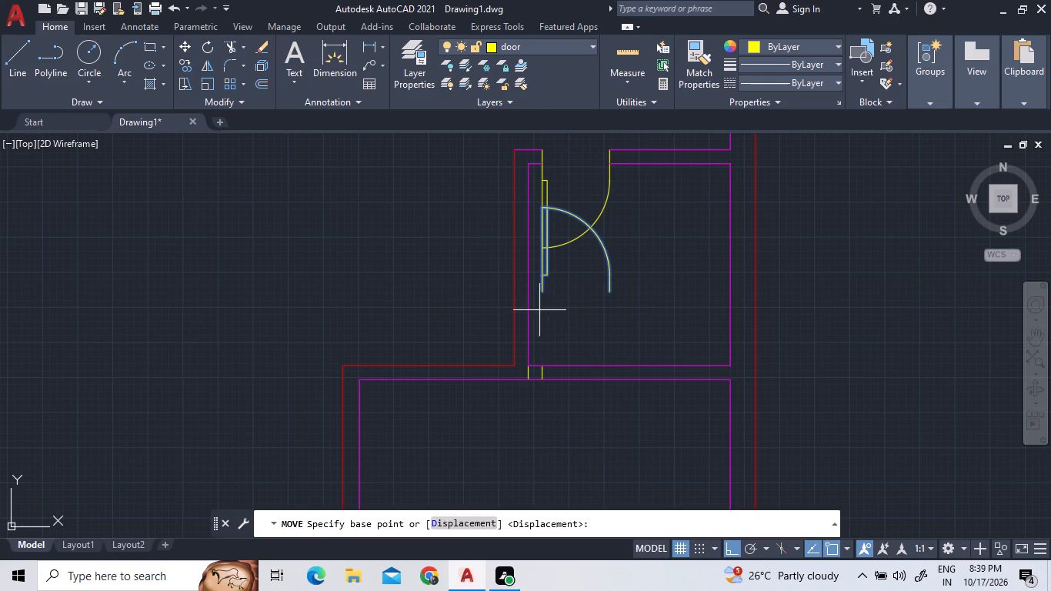
left_click(542, 295)
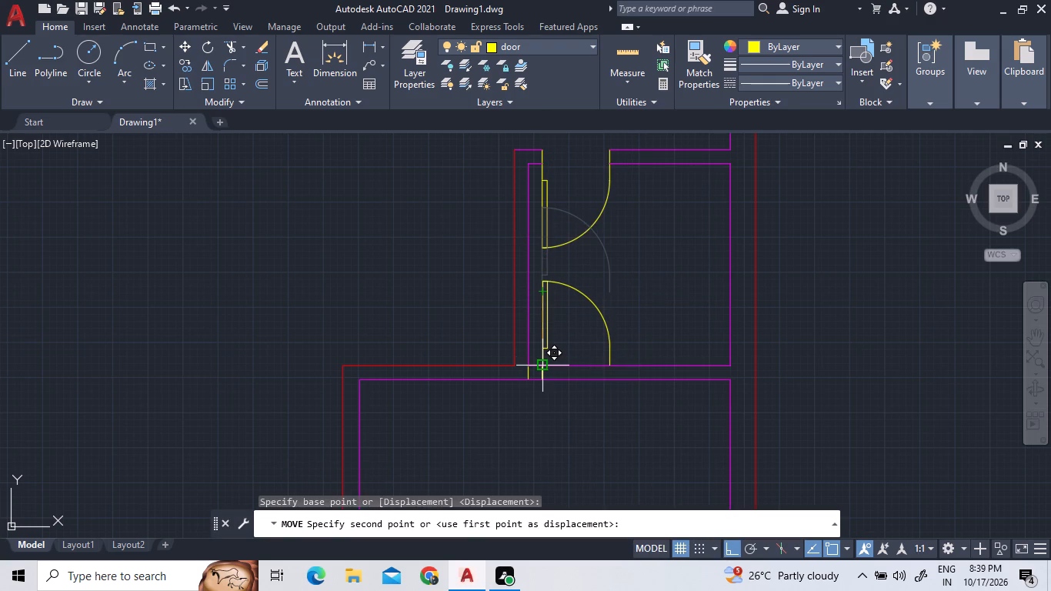
double_click(542, 368)
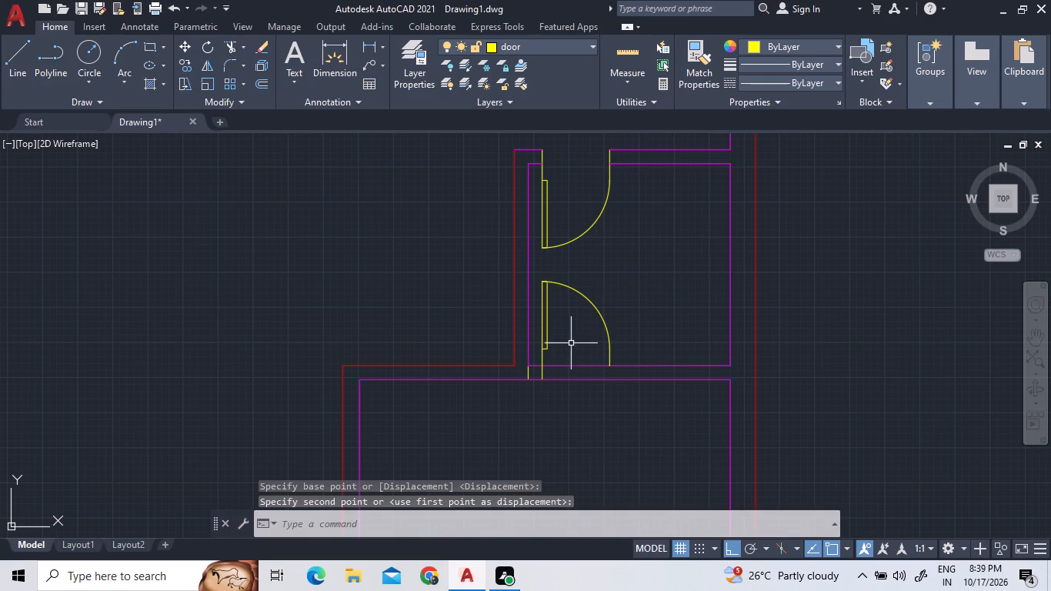
Draw a short vertical line from the door's east jamb end down to the south wall's lower line.
left_click(12, 54)
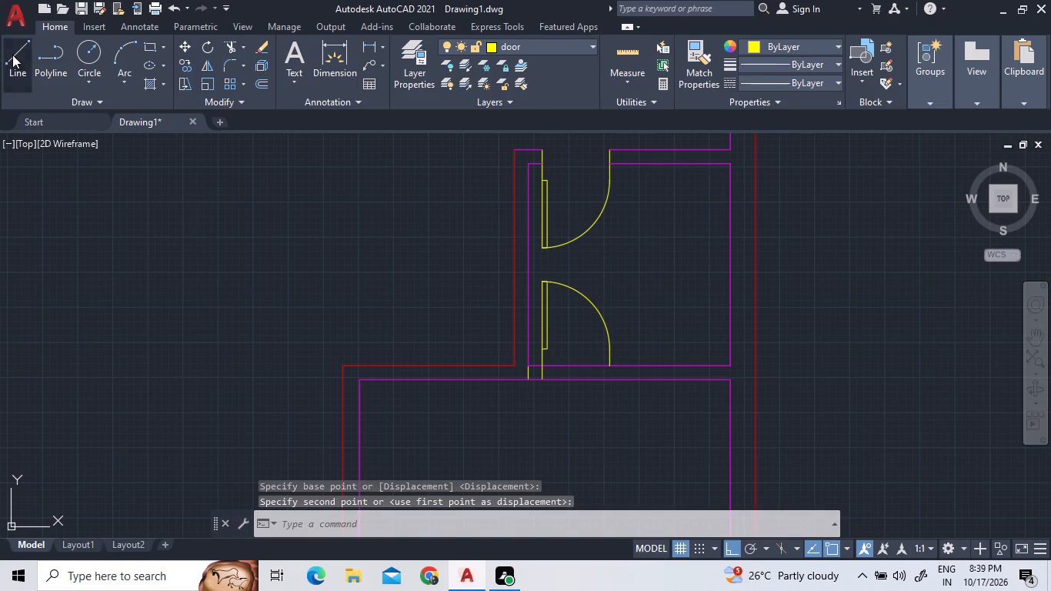
scroll(613, 366, "up", 2)
left_click(603, 365)
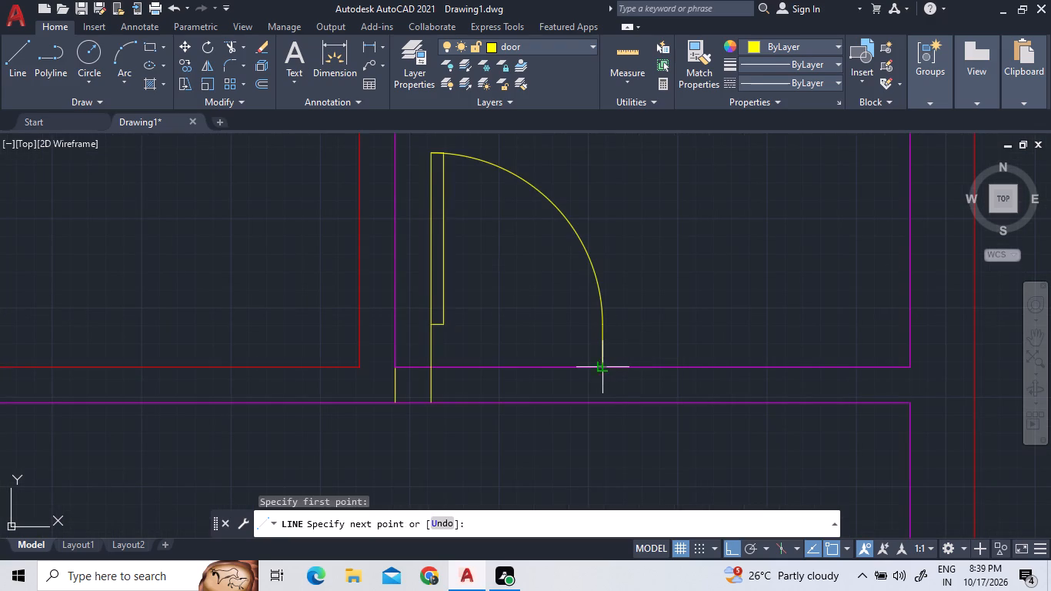
left_click(605, 401)
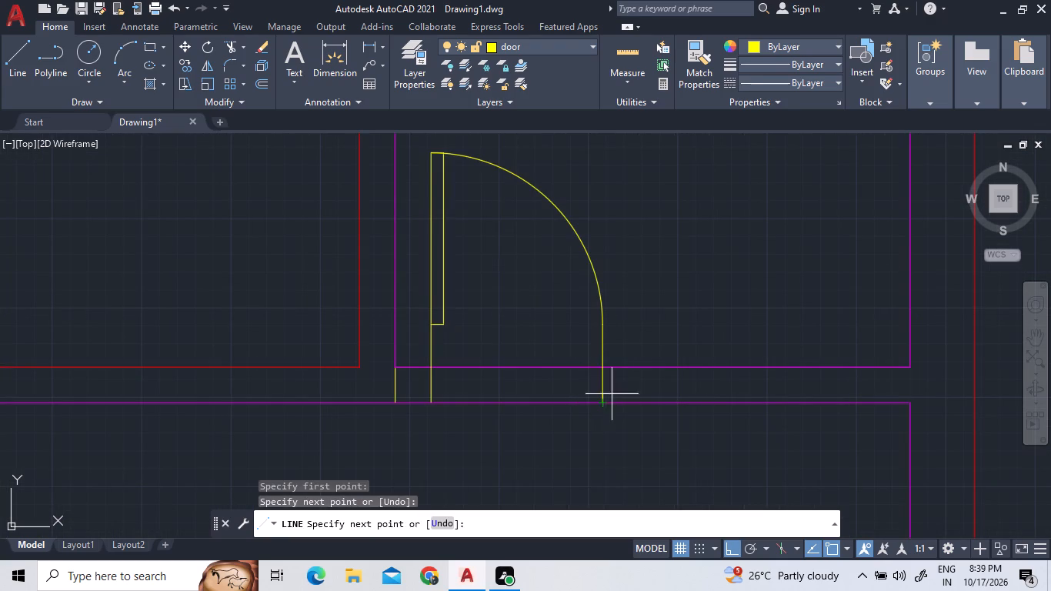
right_click(653, 336)
left_click(669, 346)
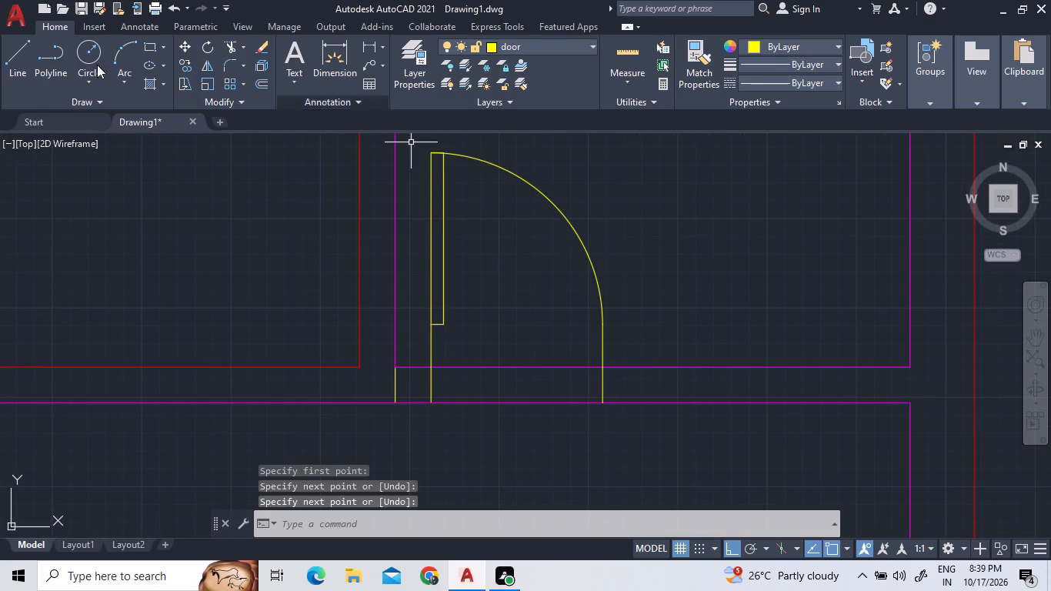
Trim both south wall lines between the door jambs and the short door line at the small room's inner southwest corner.
double_click(235, 48)
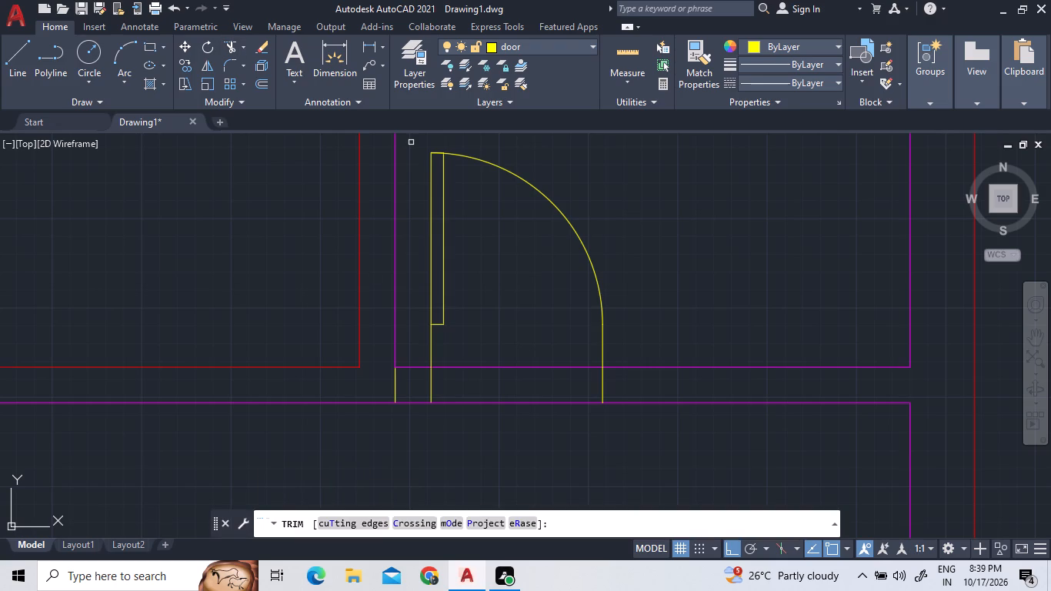
double_click(466, 382)
double_click(474, 336)
left_click(484, 409)
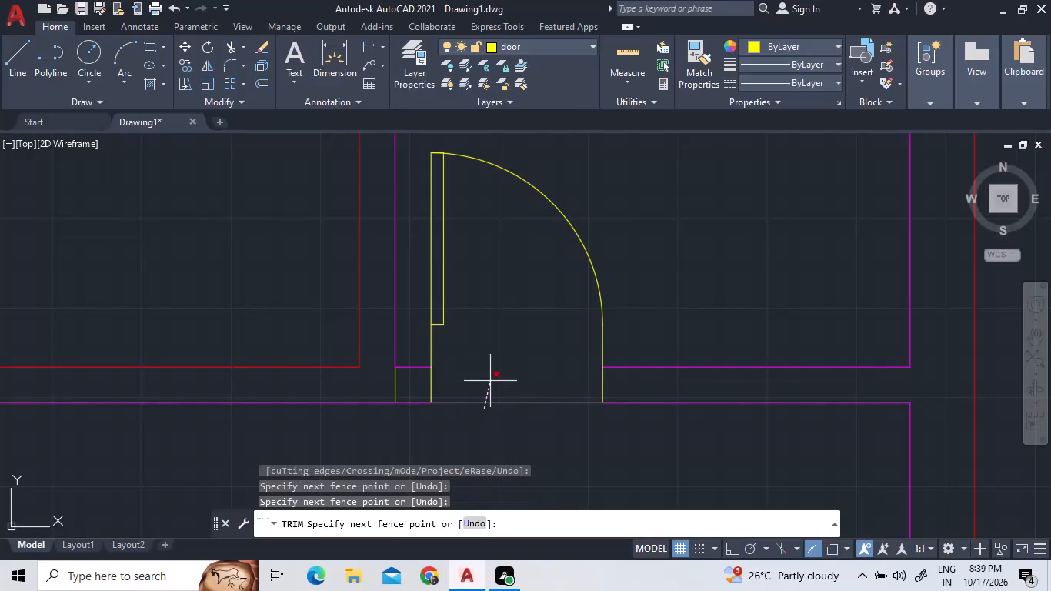
left_click(491, 373)
double_click(395, 384)
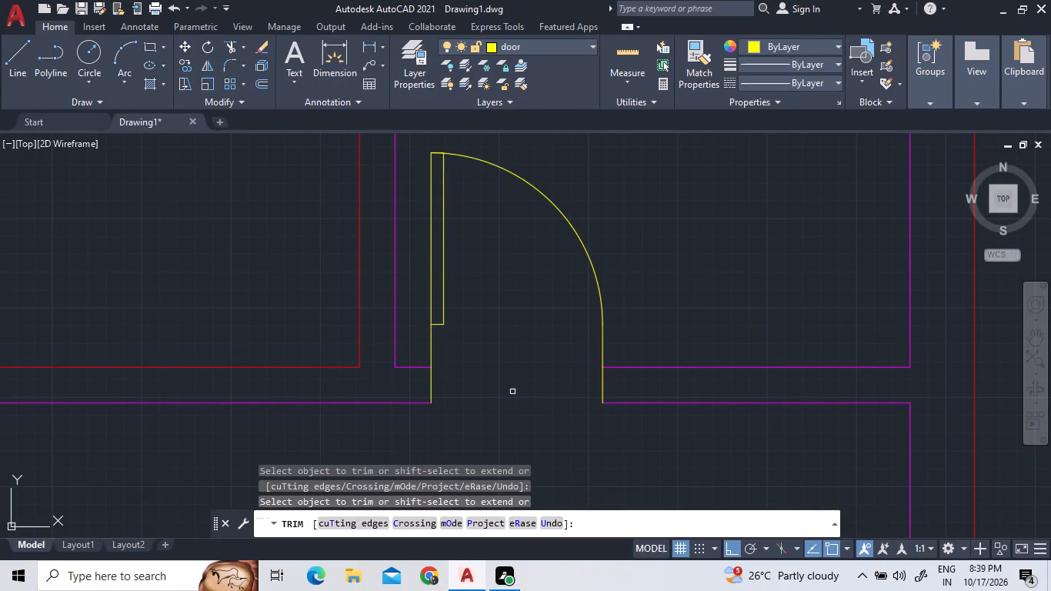
scroll(512, 392, "down", 4)
scroll(513, 337, "up", 2)
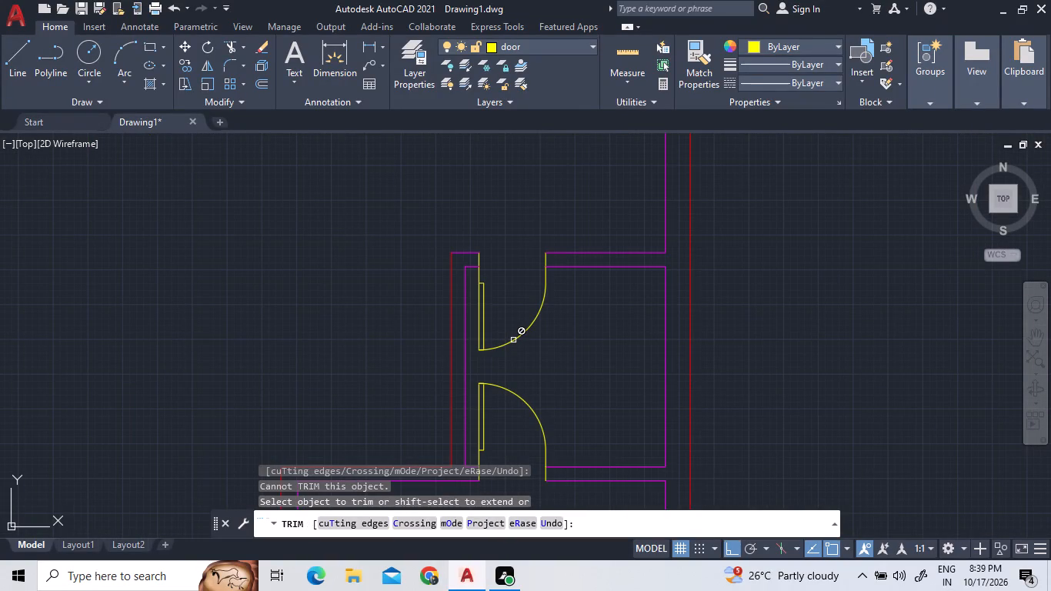
right_click(589, 372)
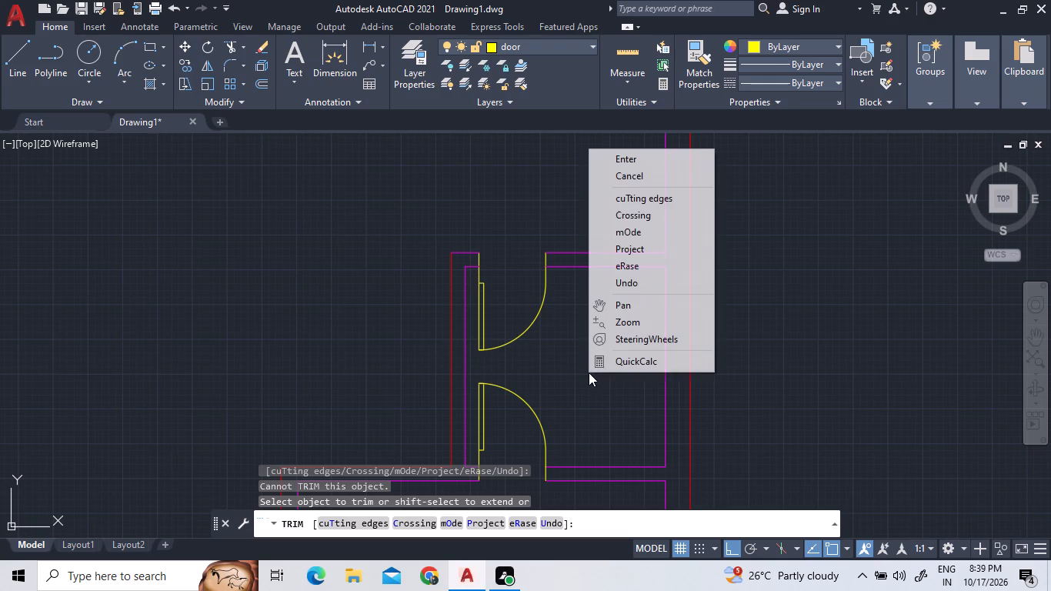
left_click(624, 158)
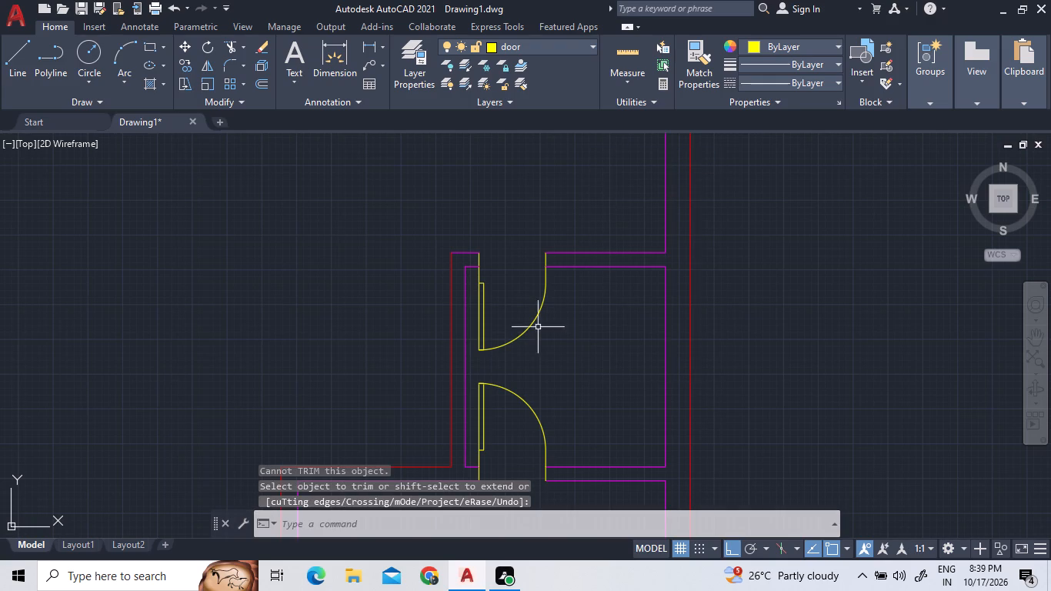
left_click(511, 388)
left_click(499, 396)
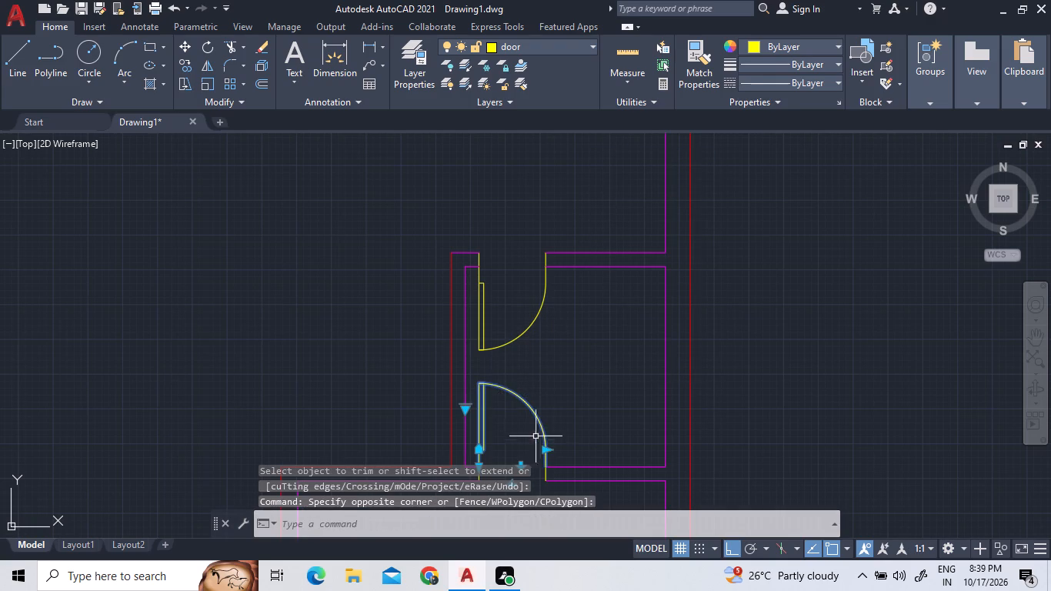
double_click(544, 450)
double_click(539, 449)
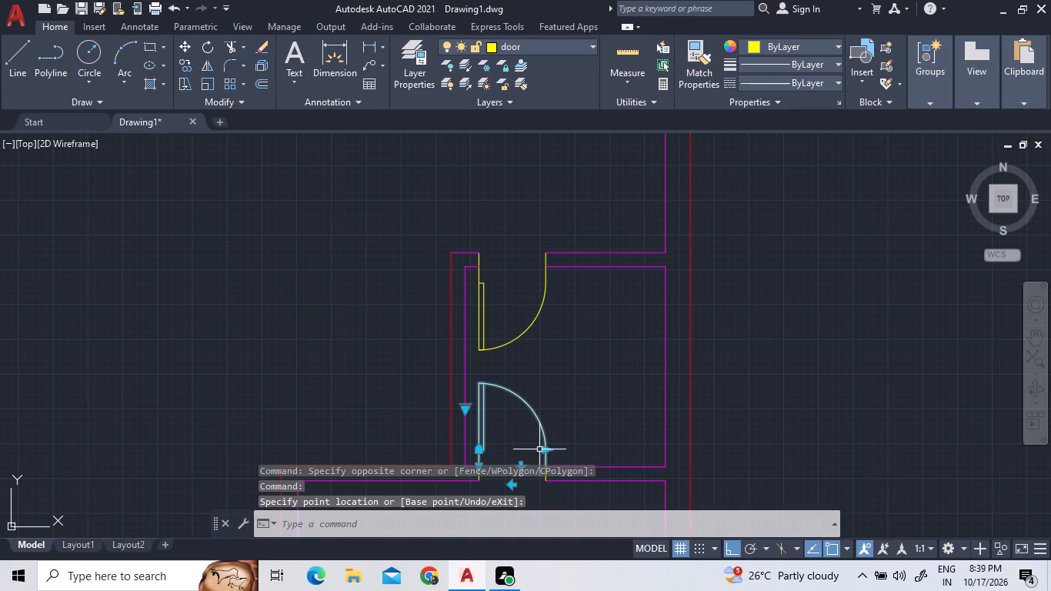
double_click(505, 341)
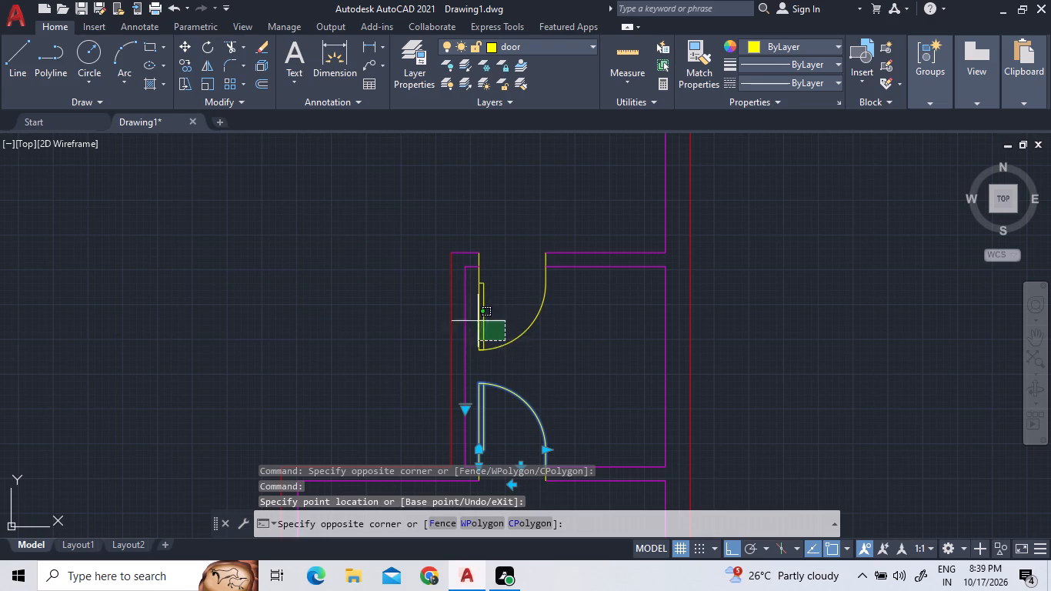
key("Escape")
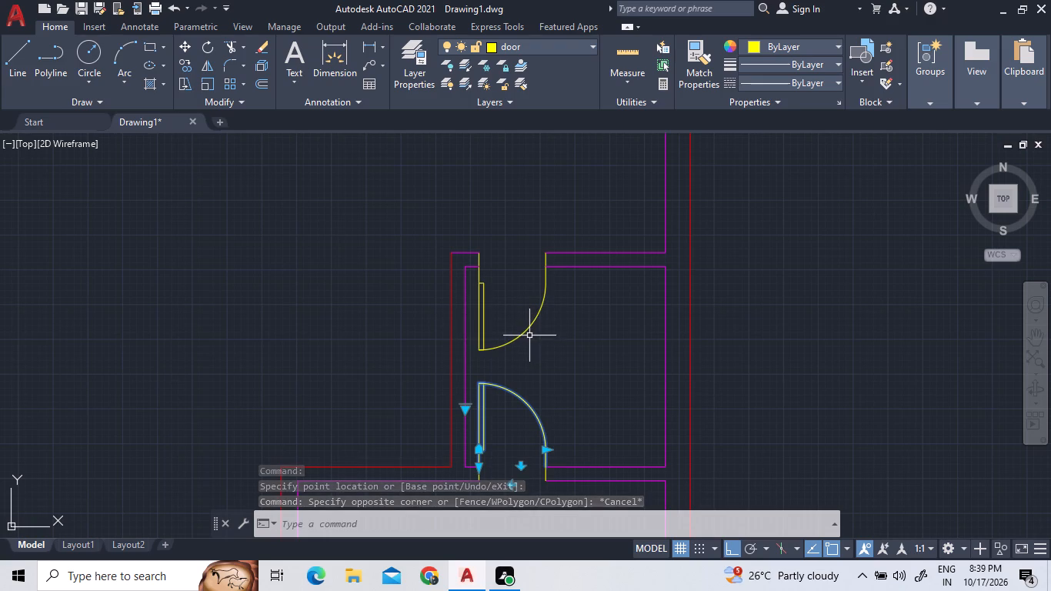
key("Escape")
Draw a short horizontal line from the southeast room's inner northwest corner across to the west wall's outer line.
scroll(546, 362, "down", 2)
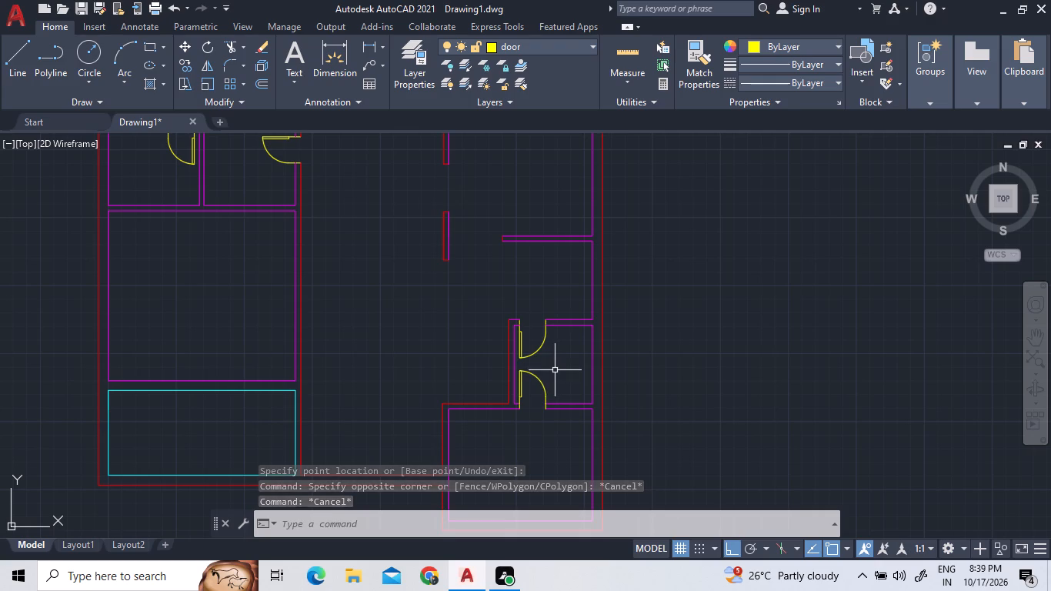
scroll(442, 409, "up", 2)
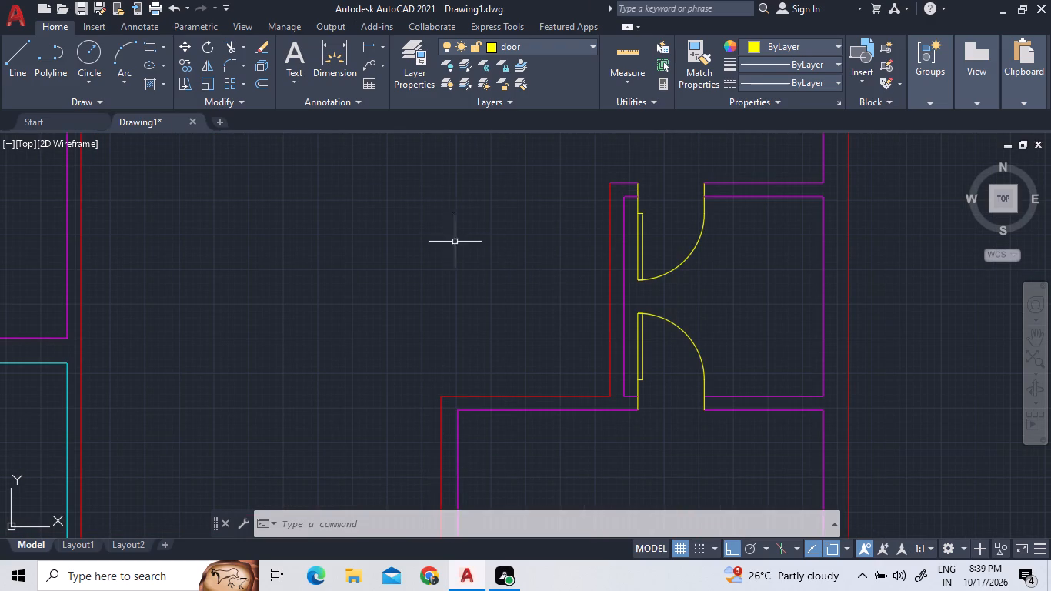
left_click(12, 61)
scroll(451, 412, "up", 2)
left_click(465, 414)
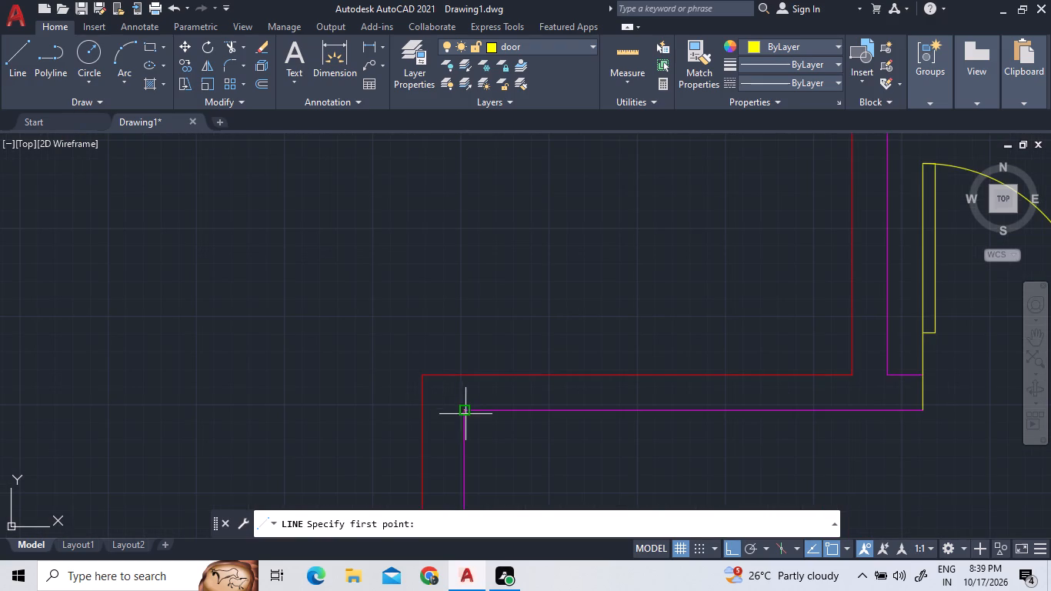
left_click(422, 408)
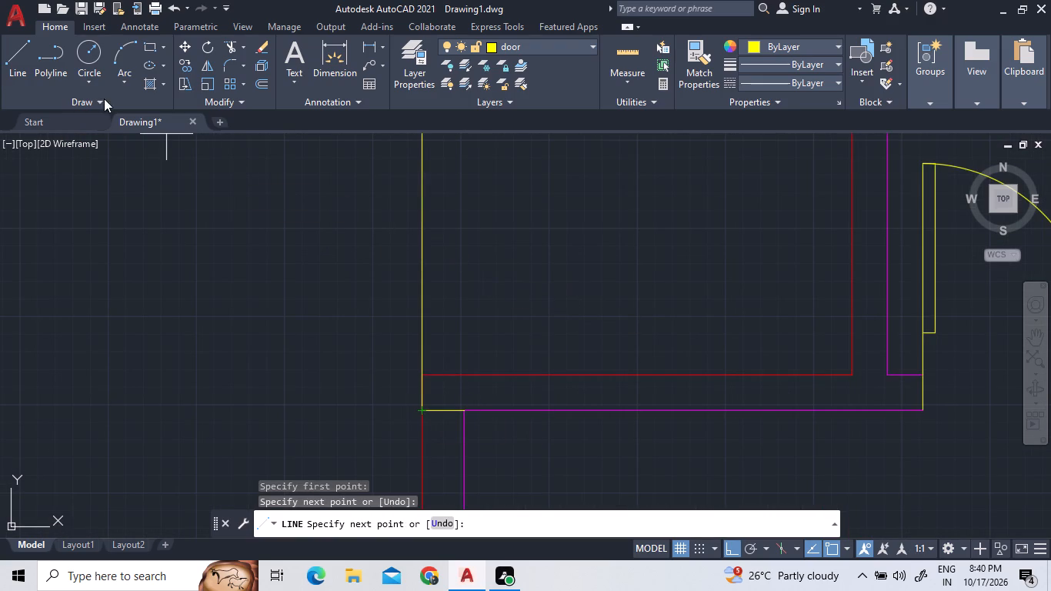
left_click(9, 67)
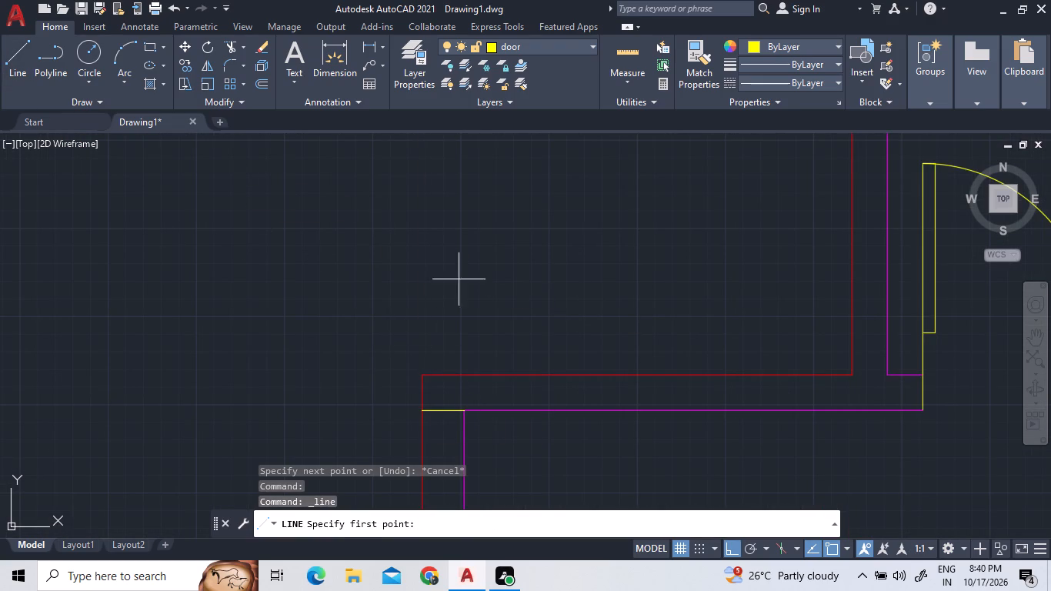
Offset the short corner line 5" southward within the southeast room's west wall.
left_click(255, 82)
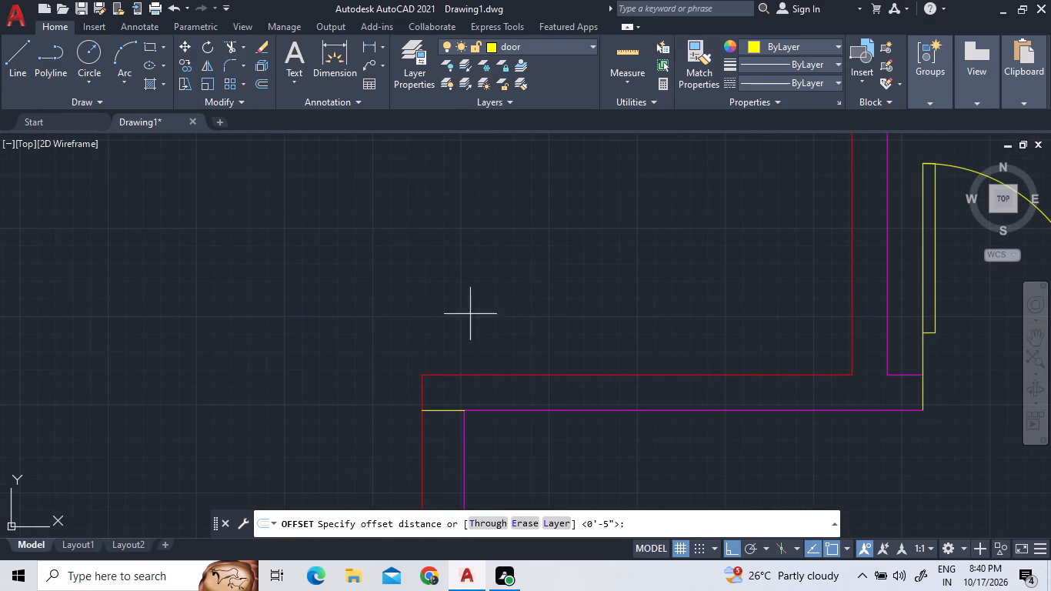
right_click(426, 315)
left_click(441, 322)
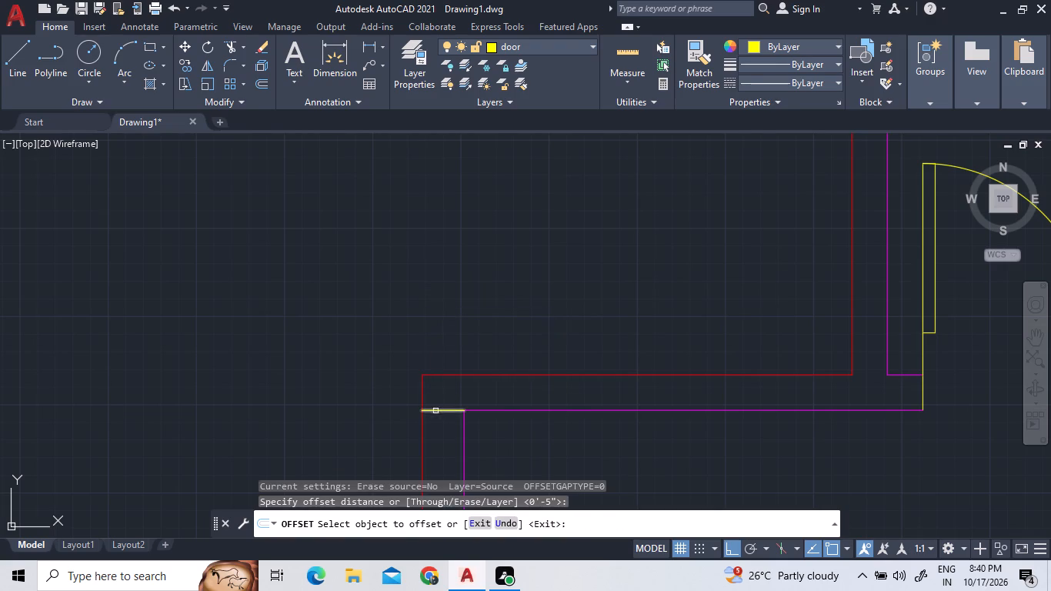
double_click(435, 411)
left_click(435, 433)
scroll(442, 383, "down", 1)
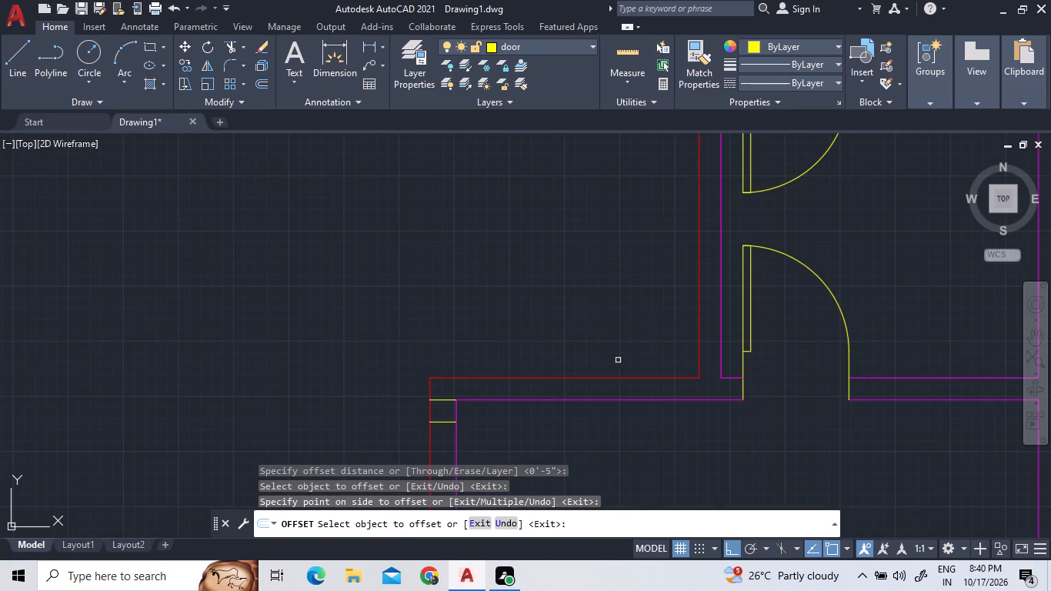
right_click(810, 342)
left_click(816, 345)
Copy the small room's south wall door block about 3'-11" straight down into the southeast room.
left_click(811, 343)
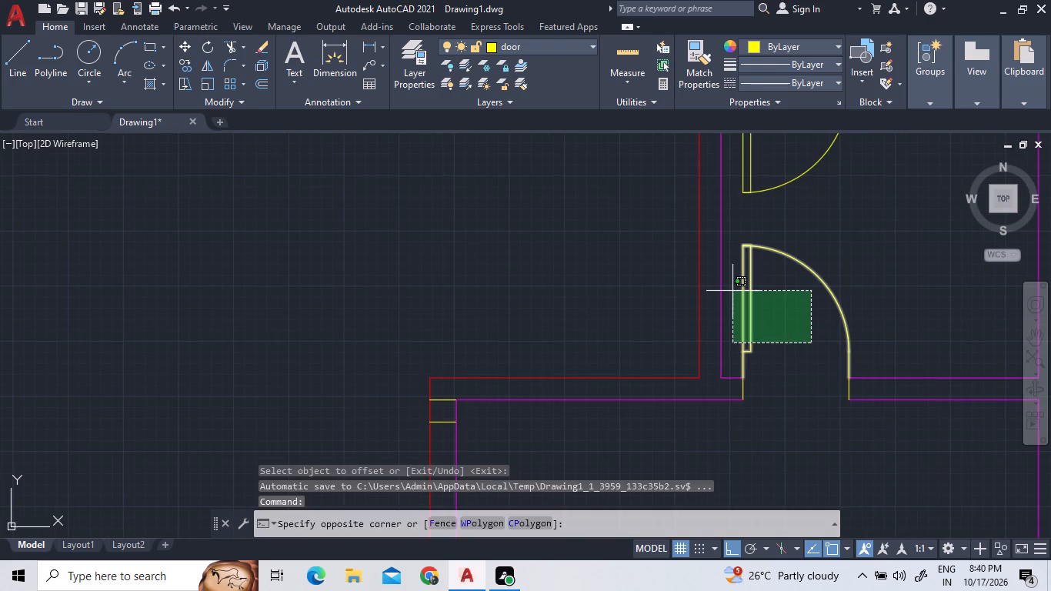
left_click(732, 291)
right_click(735, 292)
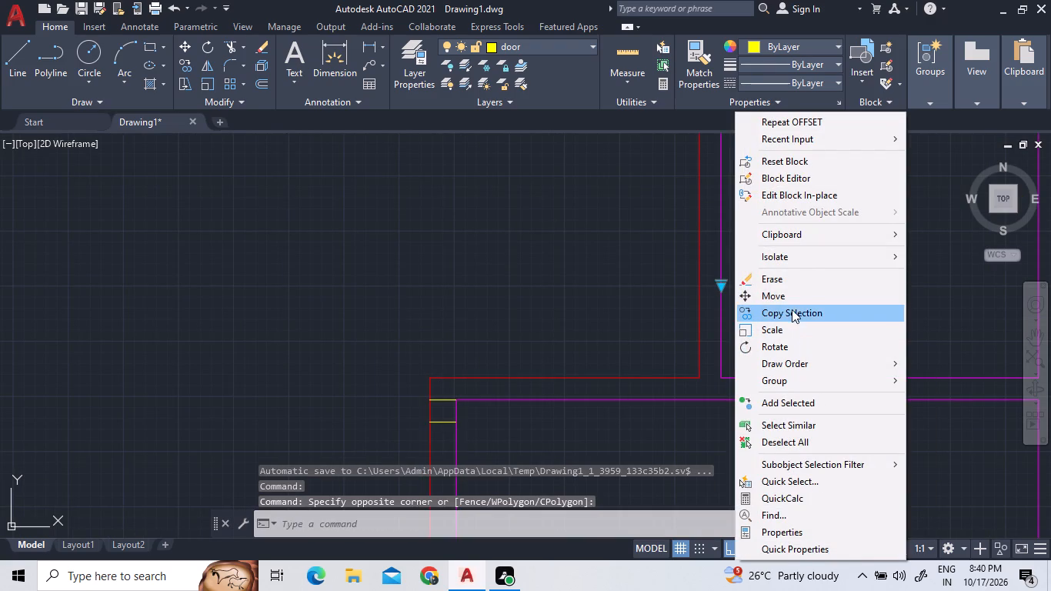
left_click(781, 312)
left_click(782, 346)
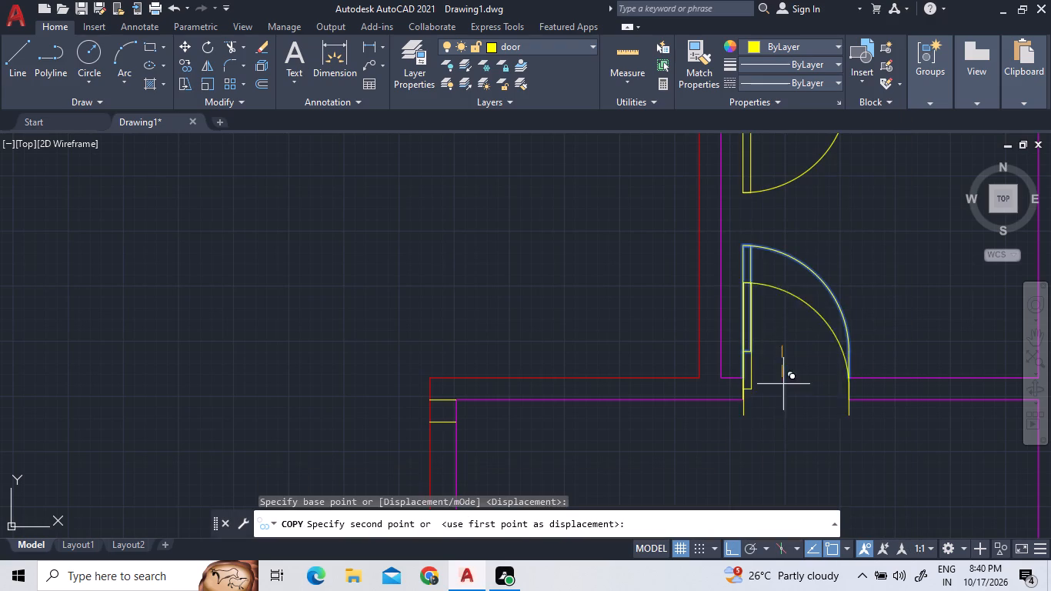
scroll(790, 400, "down", 3)
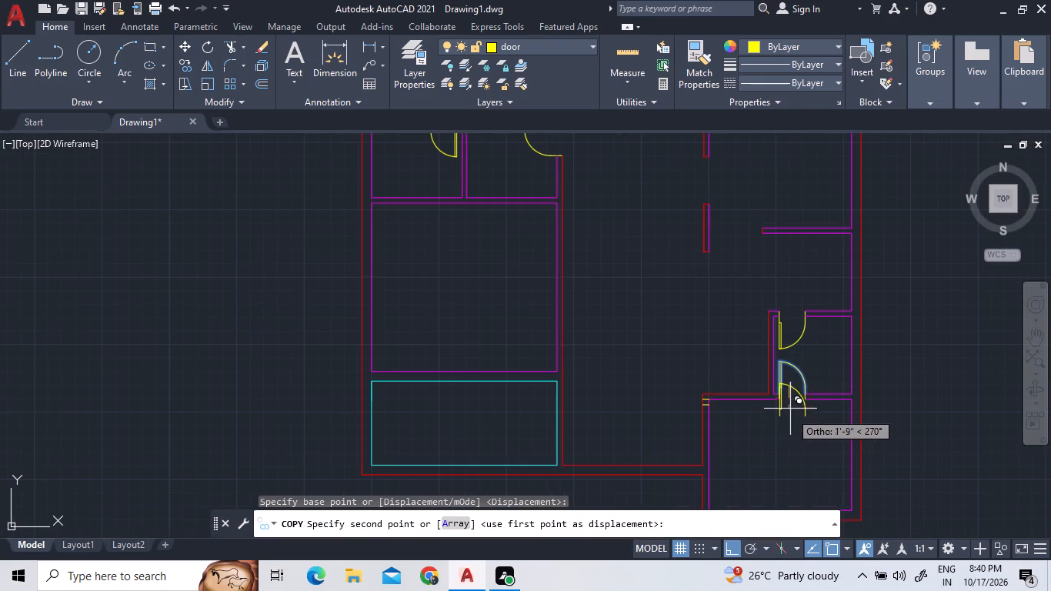
left_click(789, 437)
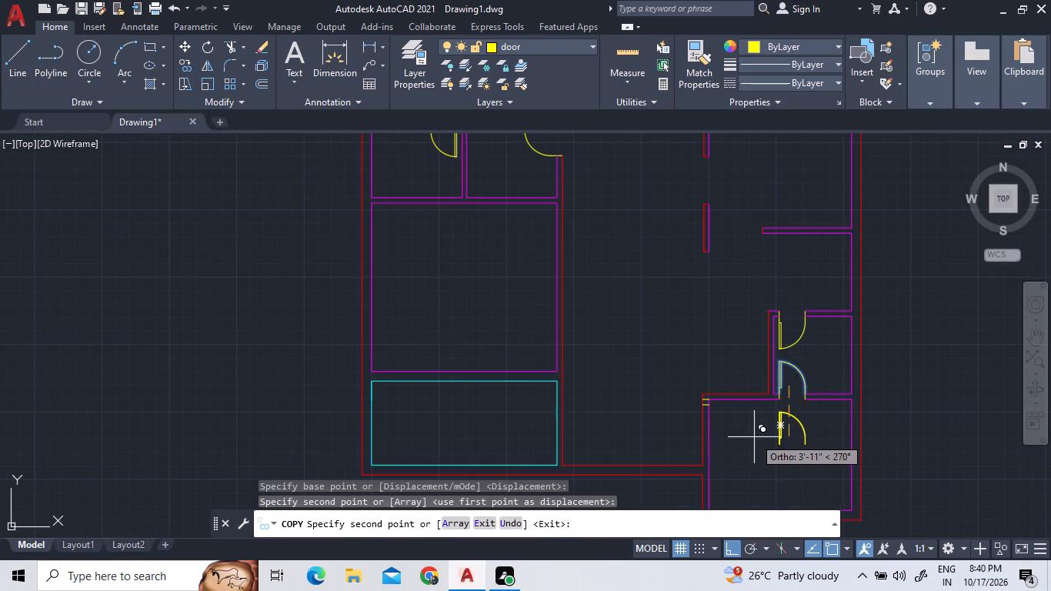
key("Escape")
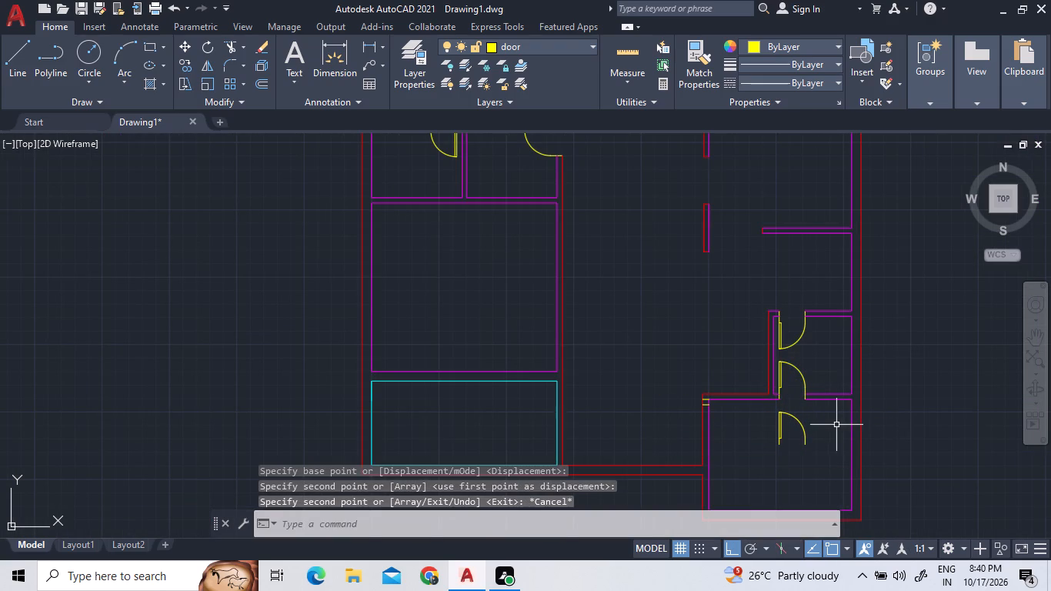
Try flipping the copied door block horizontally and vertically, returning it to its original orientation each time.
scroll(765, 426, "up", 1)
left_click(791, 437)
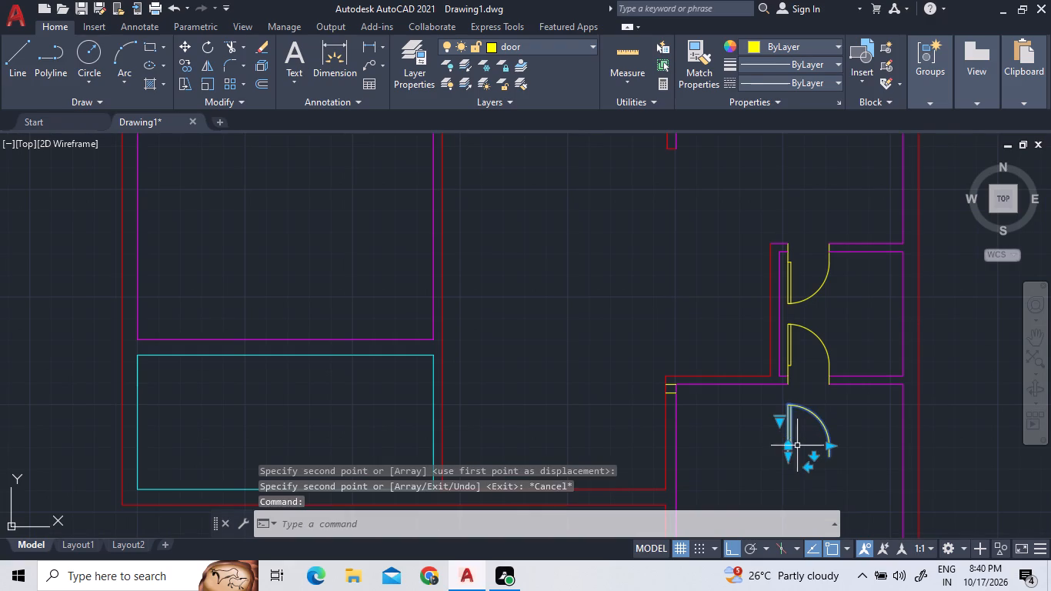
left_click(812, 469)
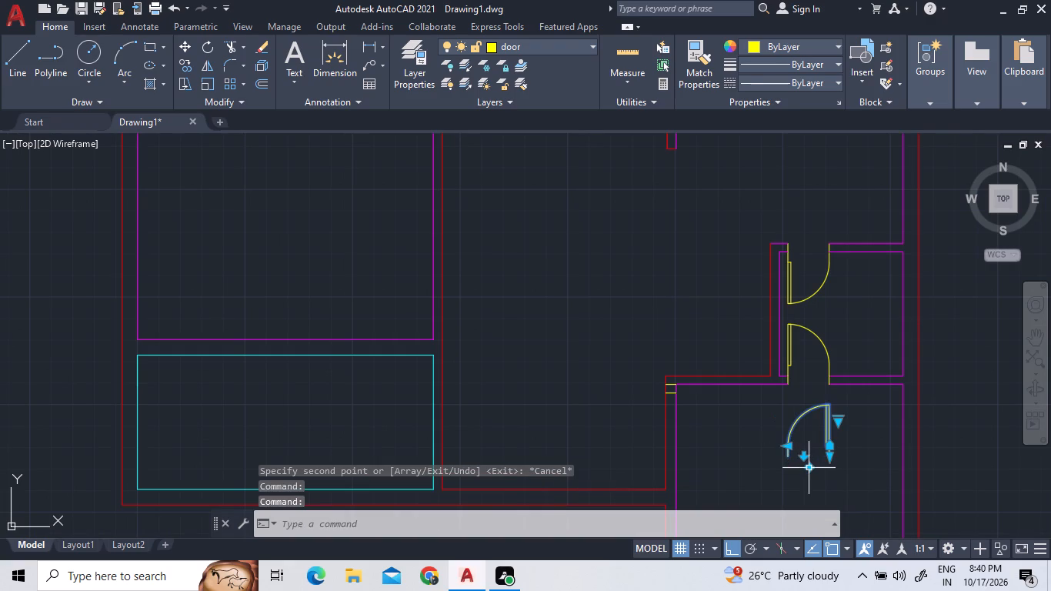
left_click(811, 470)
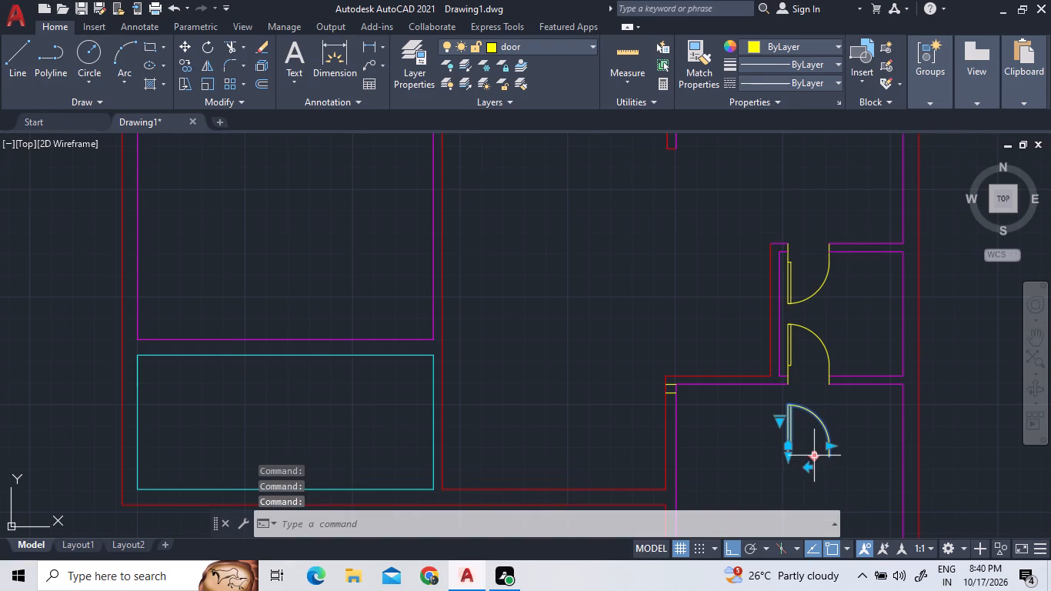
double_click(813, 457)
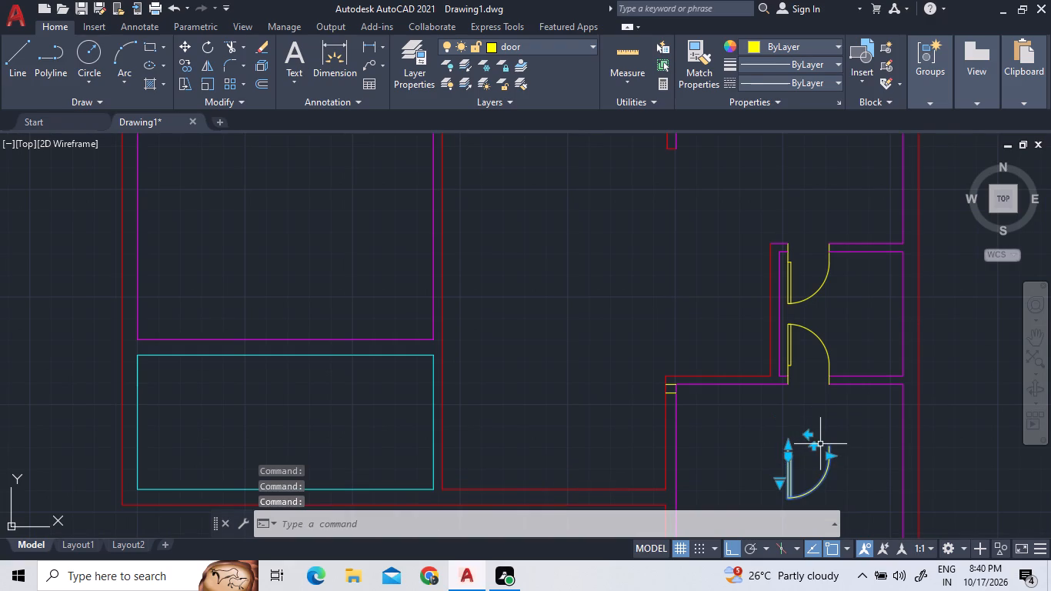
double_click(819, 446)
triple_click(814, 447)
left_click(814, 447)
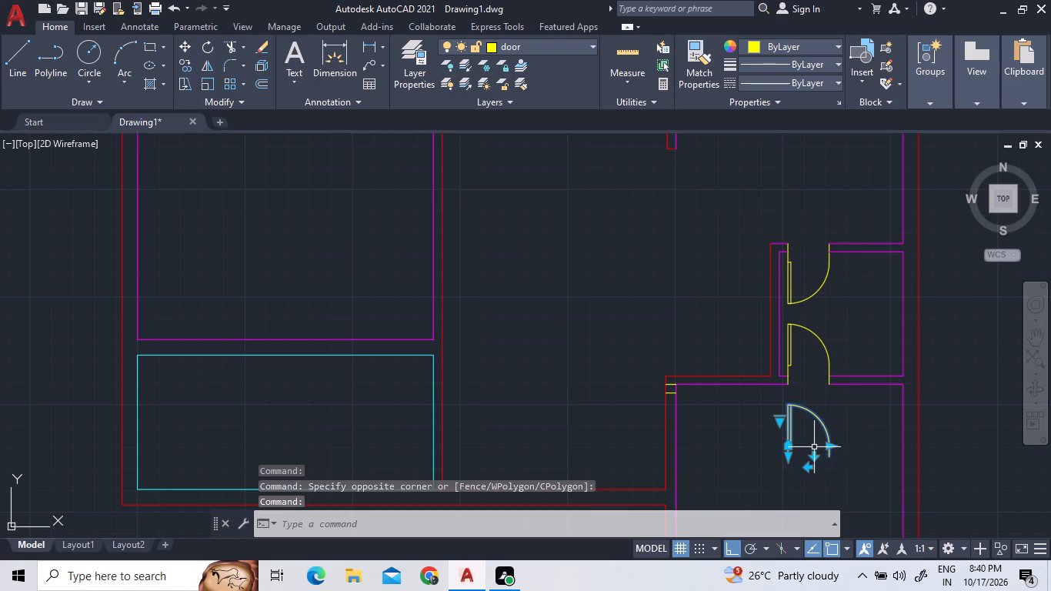
Rotate the copied door block to 270° so its jamb ends face the southeast room's west wall.
right_click(802, 457)
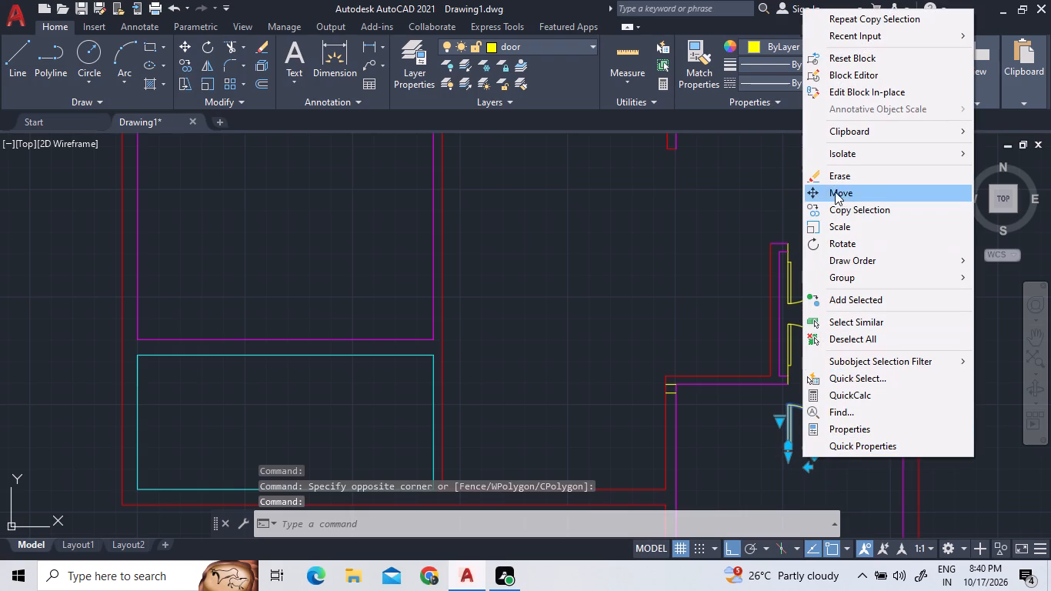
left_click(844, 236)
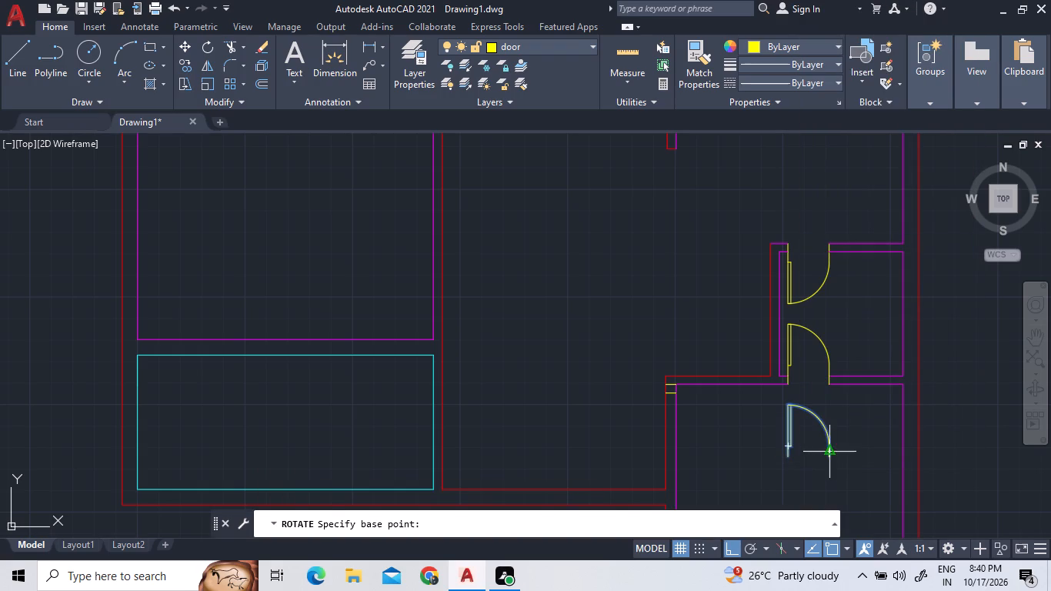
left_click(833, 452)
left_click(823, 482)
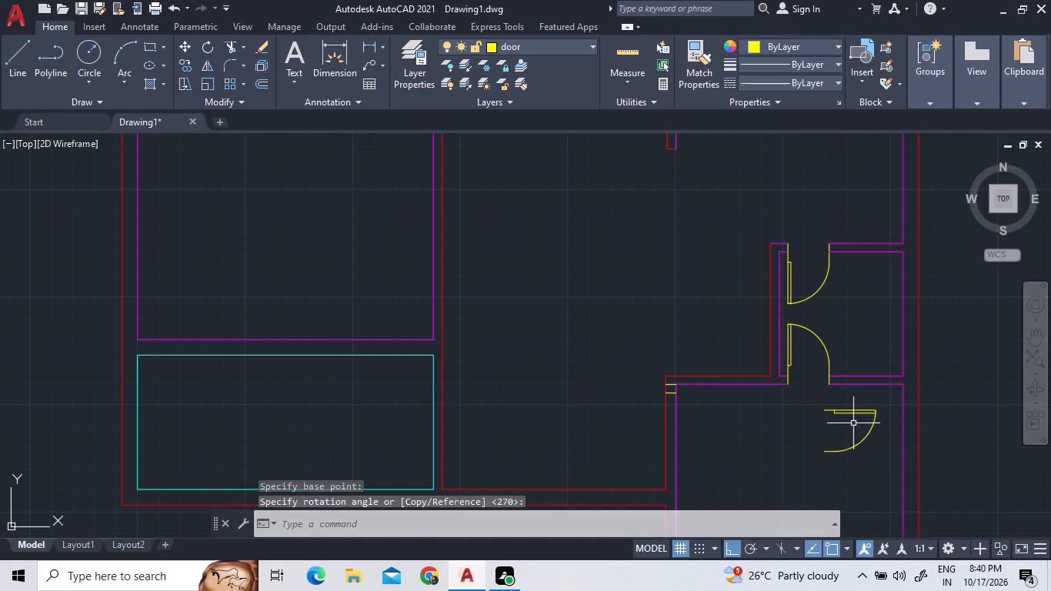
Move the rotated door block by its leaf-side jamb end to the east end of the offset line in the west wall.
left_click(853, 420)
triple_click(842, 405)
right_click(834, 403)
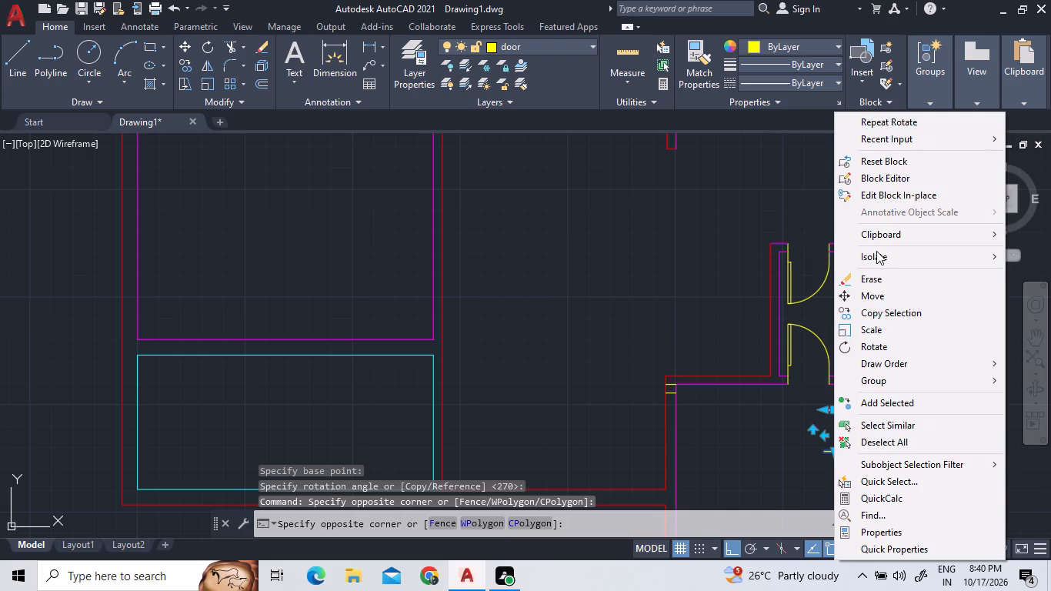
left_click(896, 301)
scroll(809, 422, "up", 2)
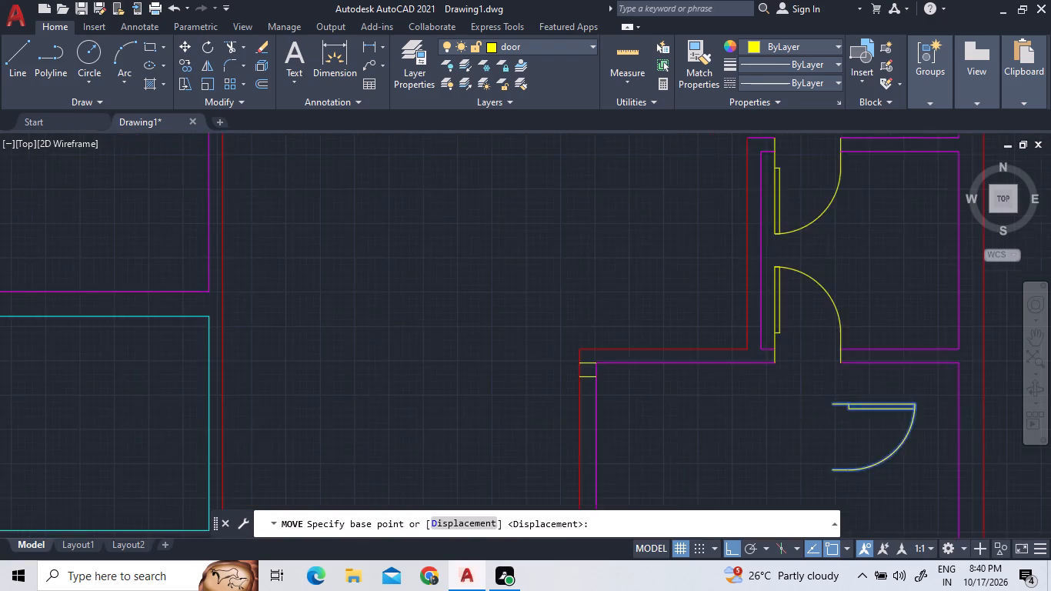
scroll(899, 356, "up", 2)
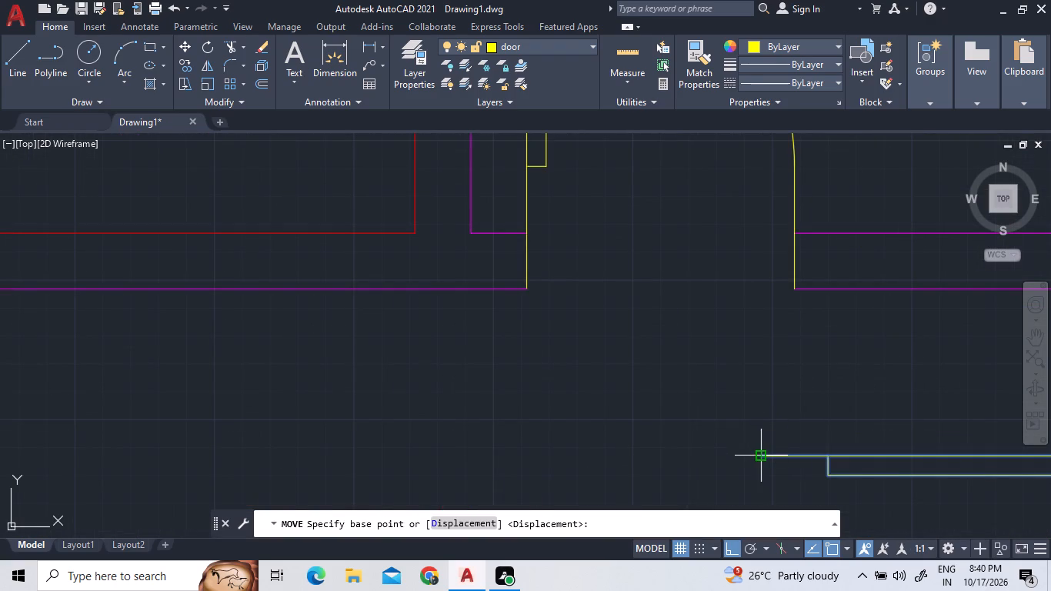
left_click(759, 454)
scroll(558, 416, "down", 2)
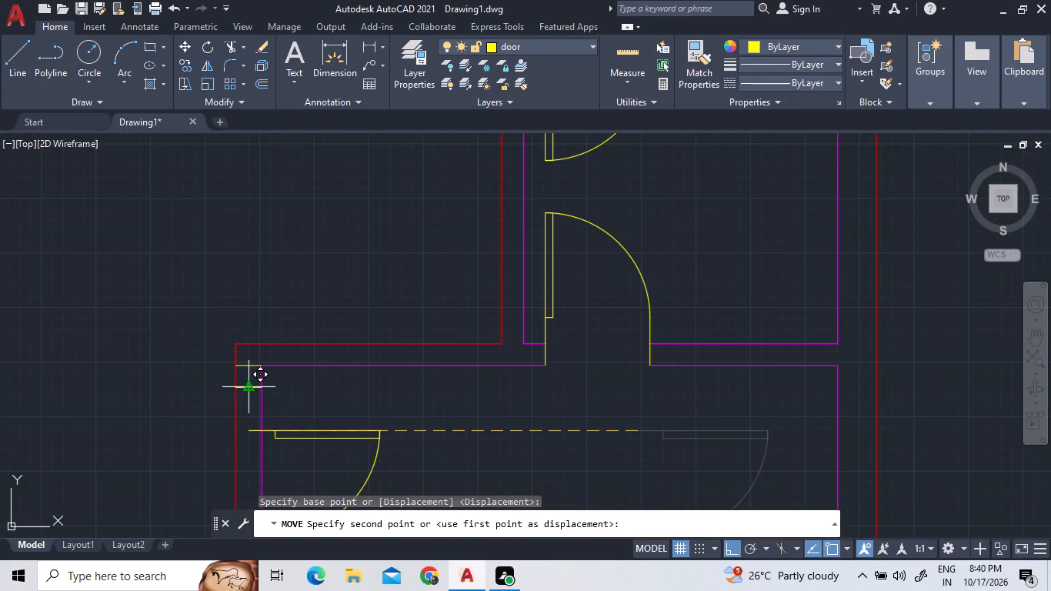
scroll(266, 389, "up", 2)
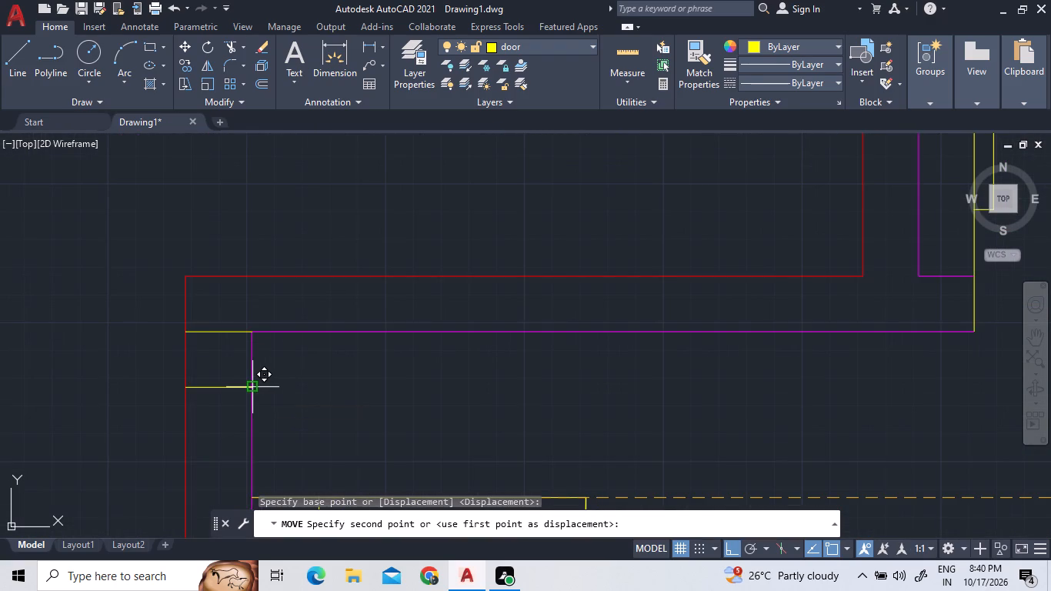
left_click(248, 385)
Stretch the southeast room's west wall door block about 11 inches south to widen the door, keeping its leaf-side jamb in place.
scroll(440, 404, "down", 5)
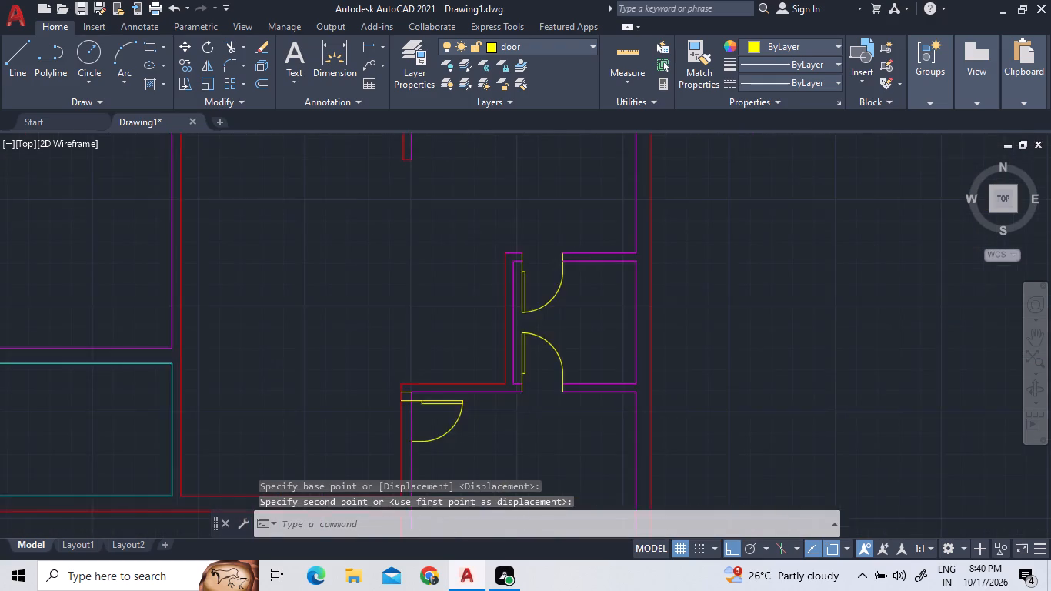
left_click(450, 418)
scroll(445, 425, "up", 2)
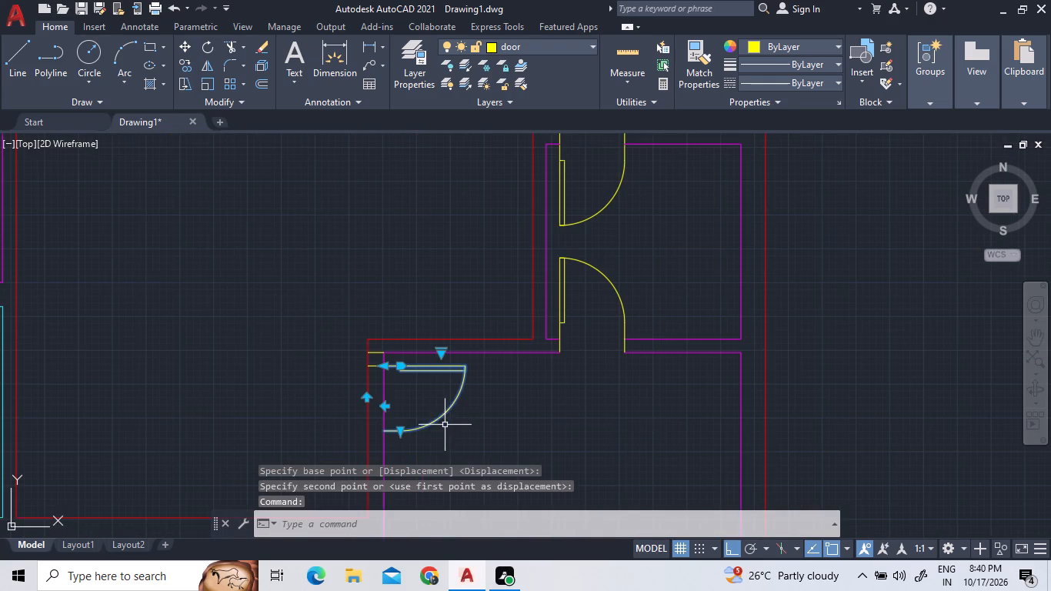
left_click(399, 430)
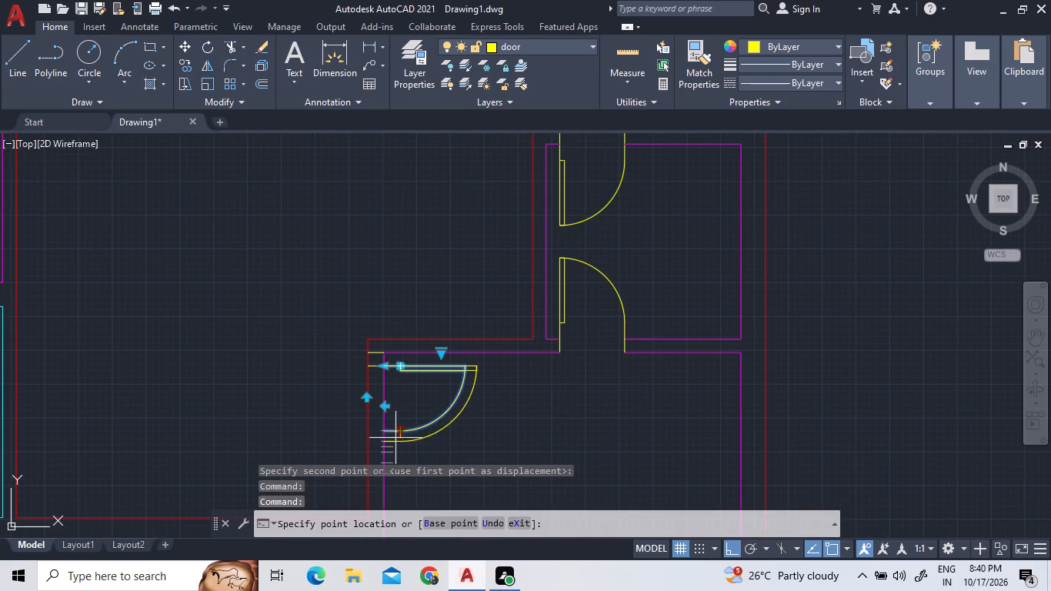
scroll(393, 444, "down", 2)
scroll(389, 462, "up", 1)
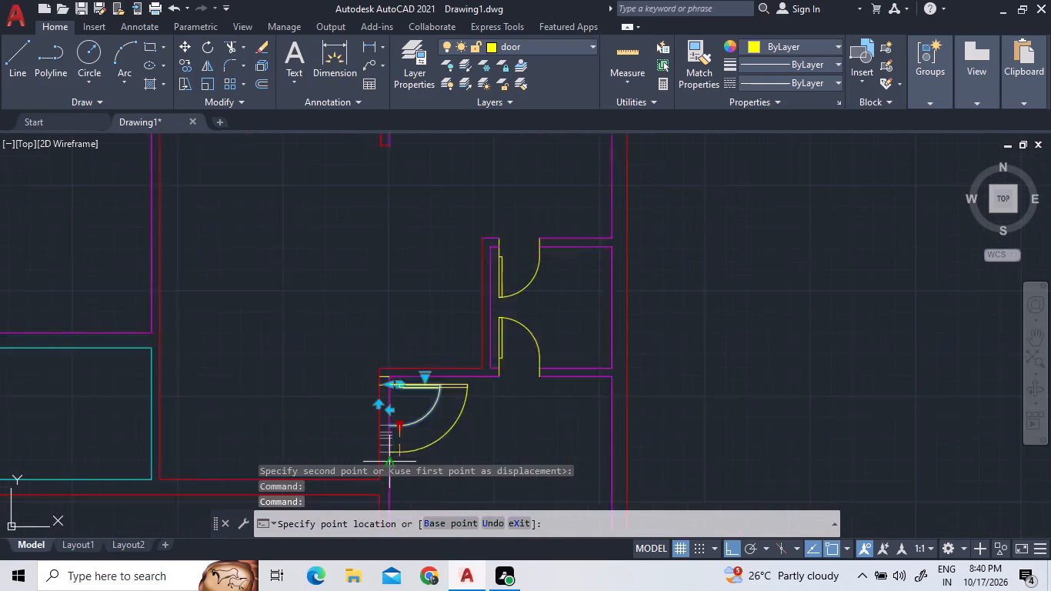
scroll(389, 462, "up", 1)
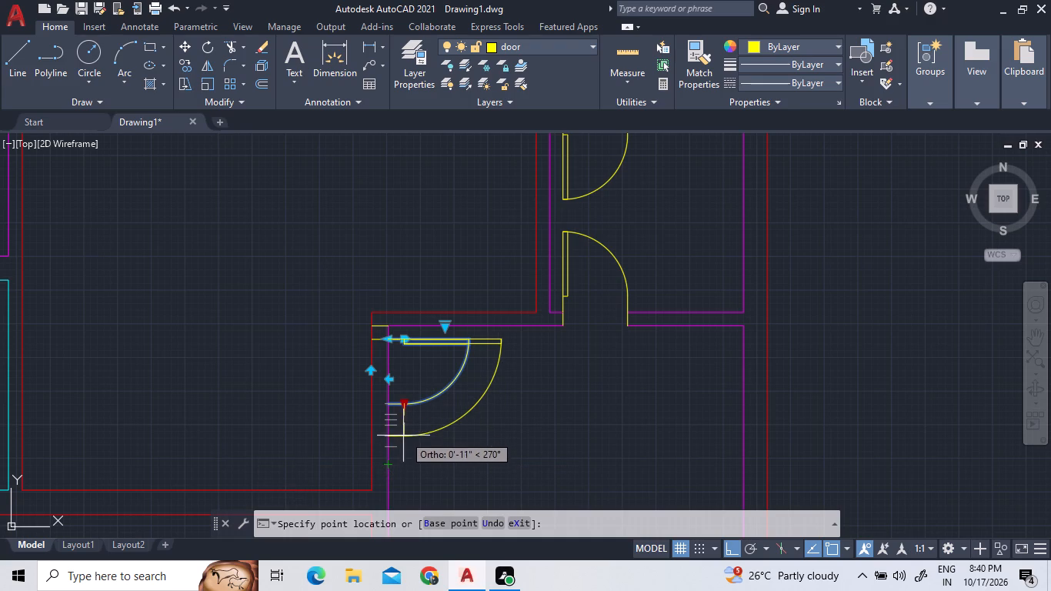
left_click(402, 441)
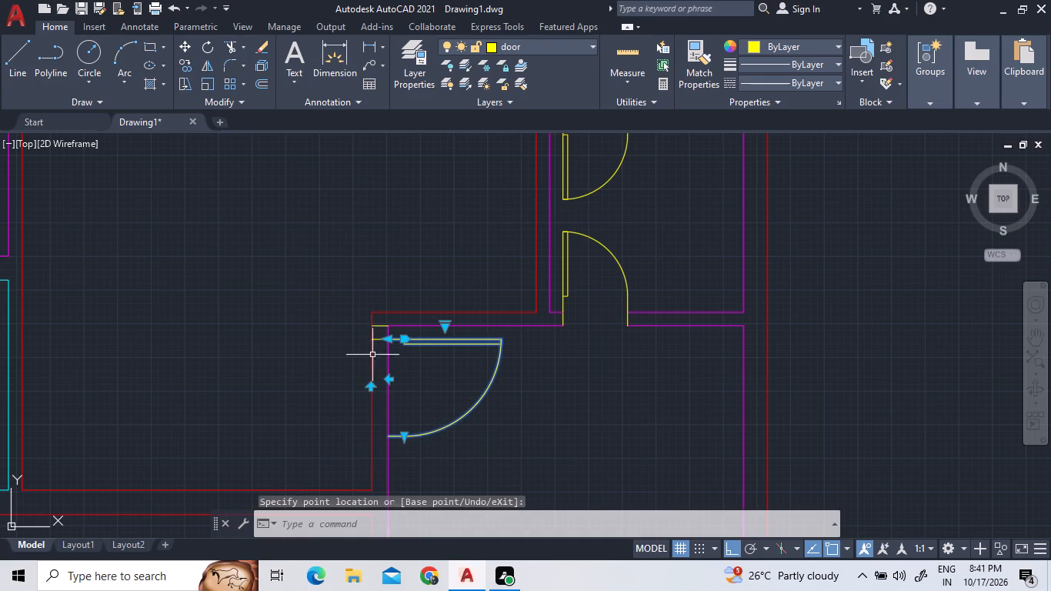
left_click(375, 357)
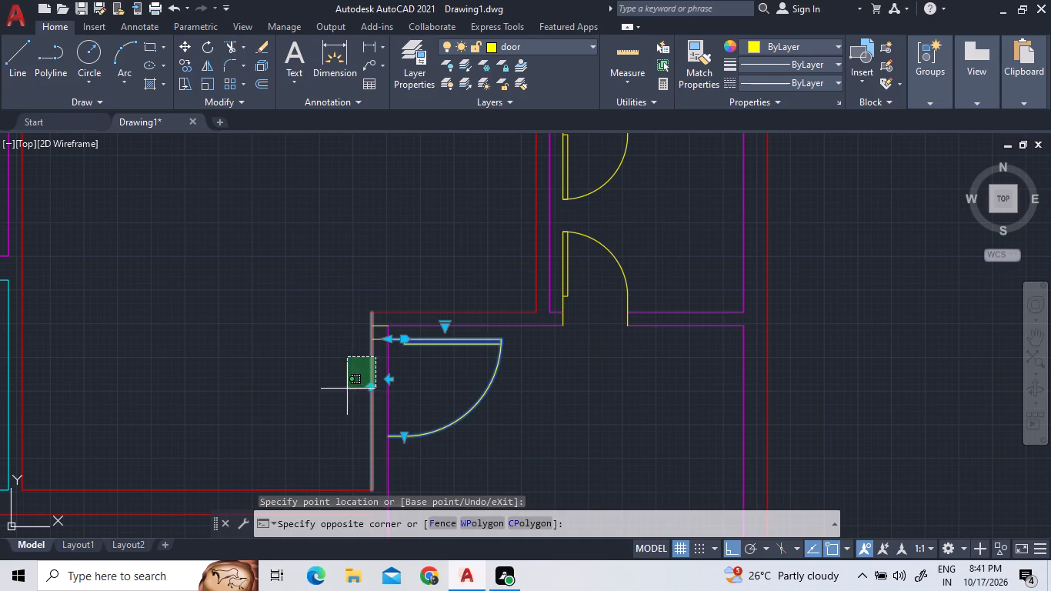
key("Escape")
key("Escape")
key("Escape")
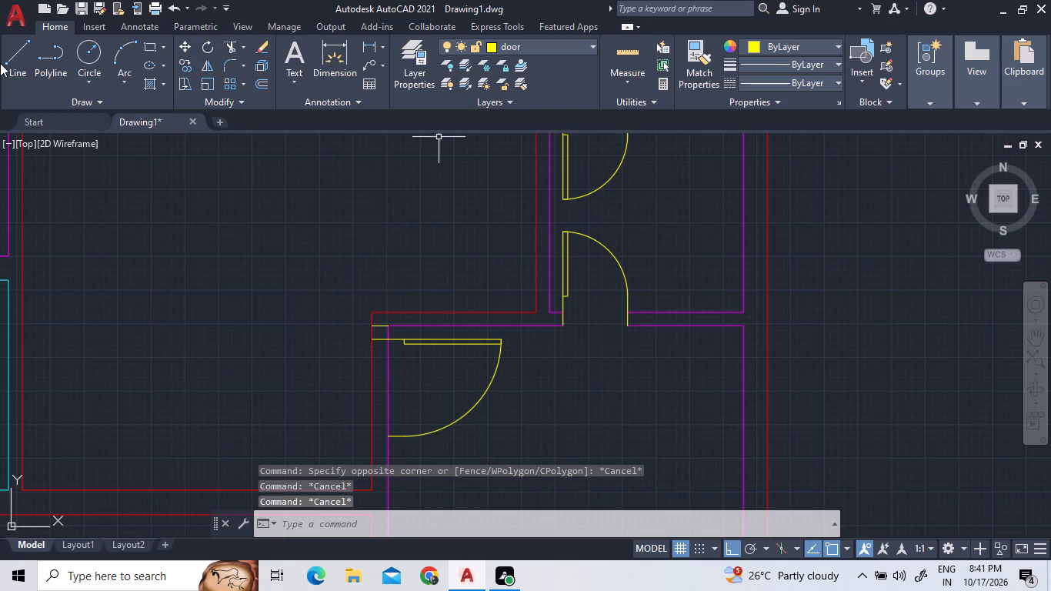
Draw a jamb line across the southeast room's west wall, from the south end of the door arc to the wall's outer face.
double_click(15, 69)
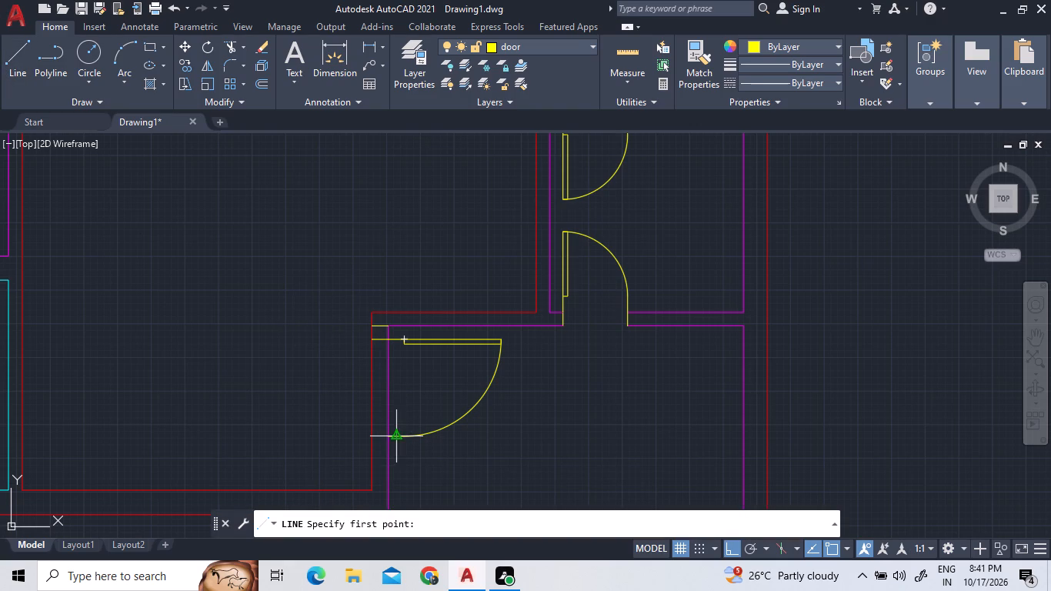
double_click(386, 441)
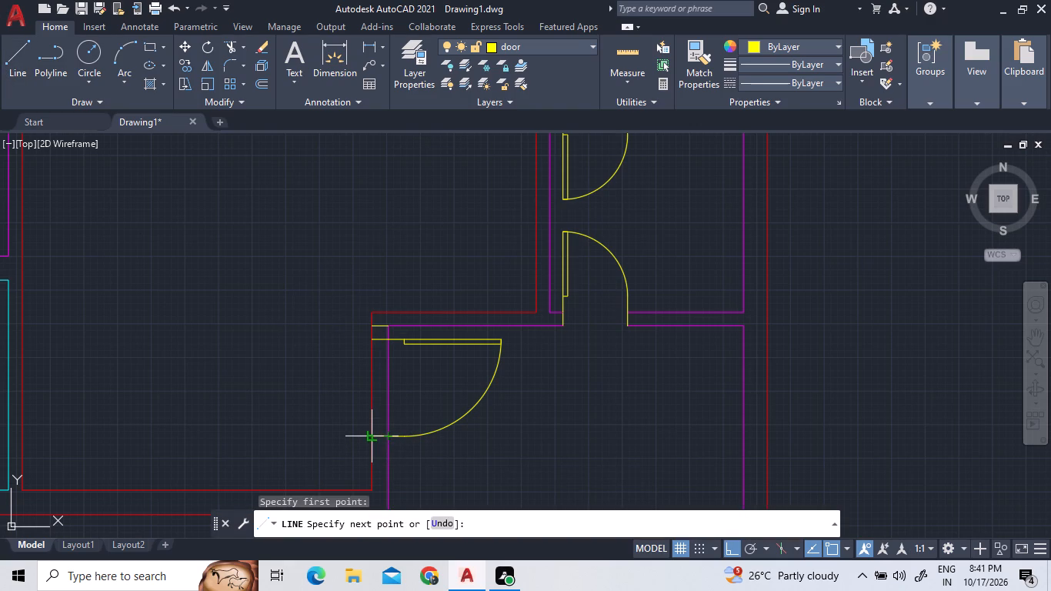
double_click(372, 438)
right_click(434, 383)
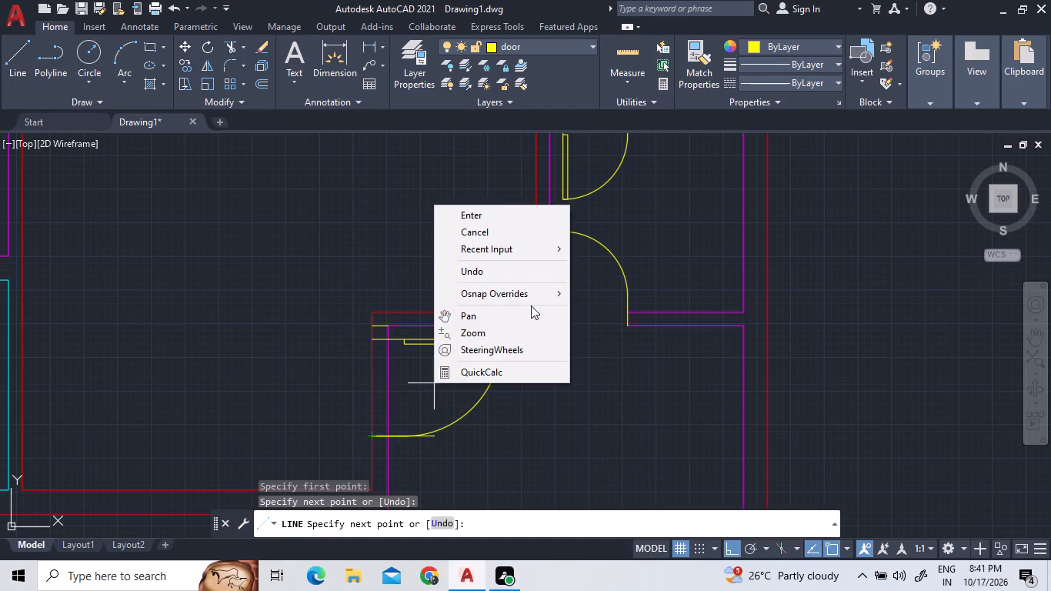
left_click(492, 222)
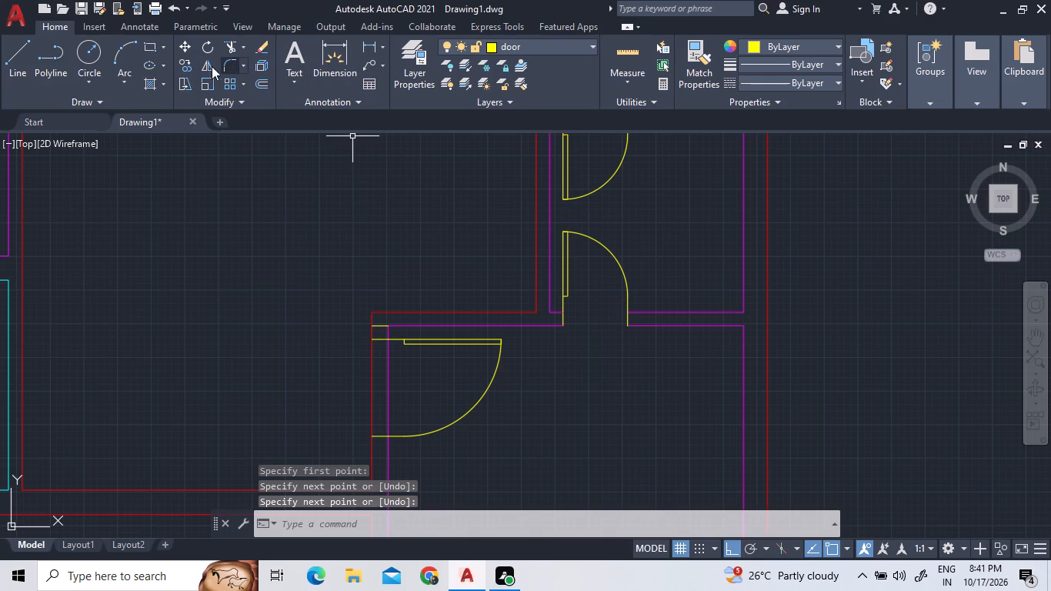
Trim away the leftover offset source line at the wall corner and both west wall lines between the door jambs.
left_click(228, 45)
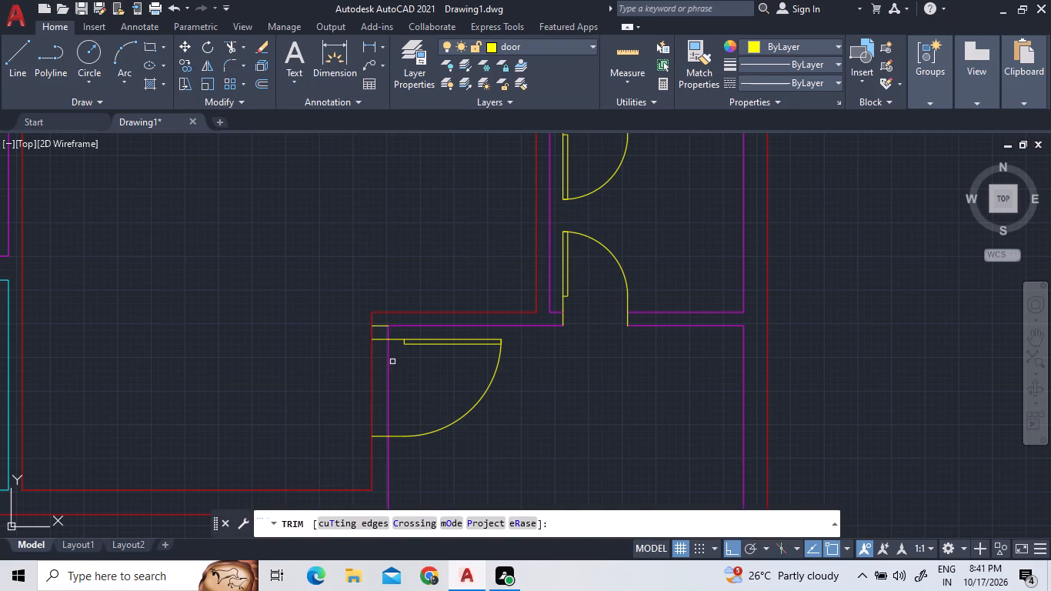
left_click(379, 326)
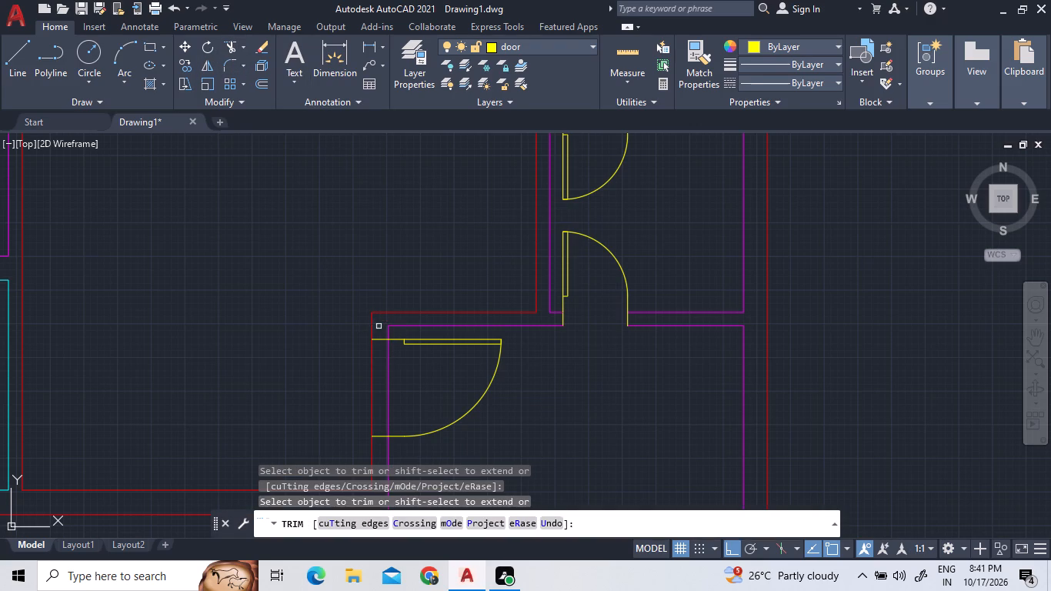
left_click(390, 366)
left_click(373, 366)
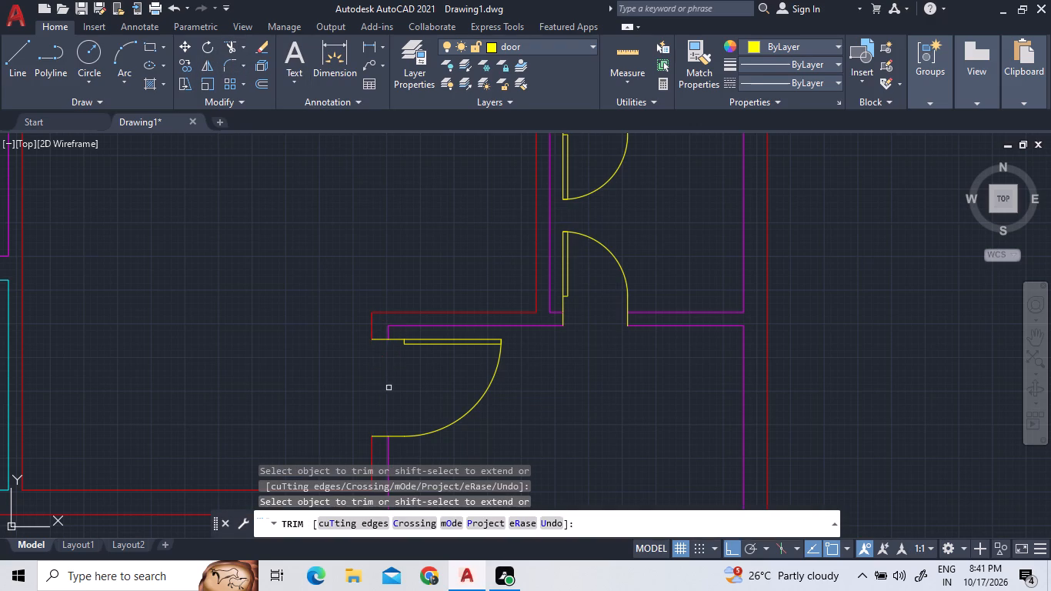
scroll(389, 388, "down", 3)
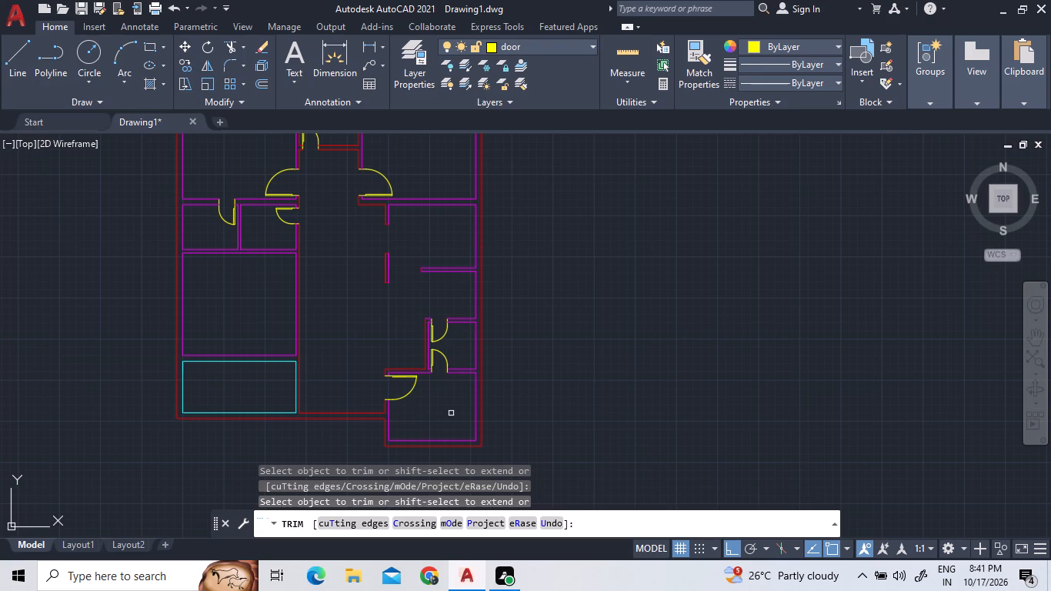
right_click(451, 413)
left_click(495, 200)
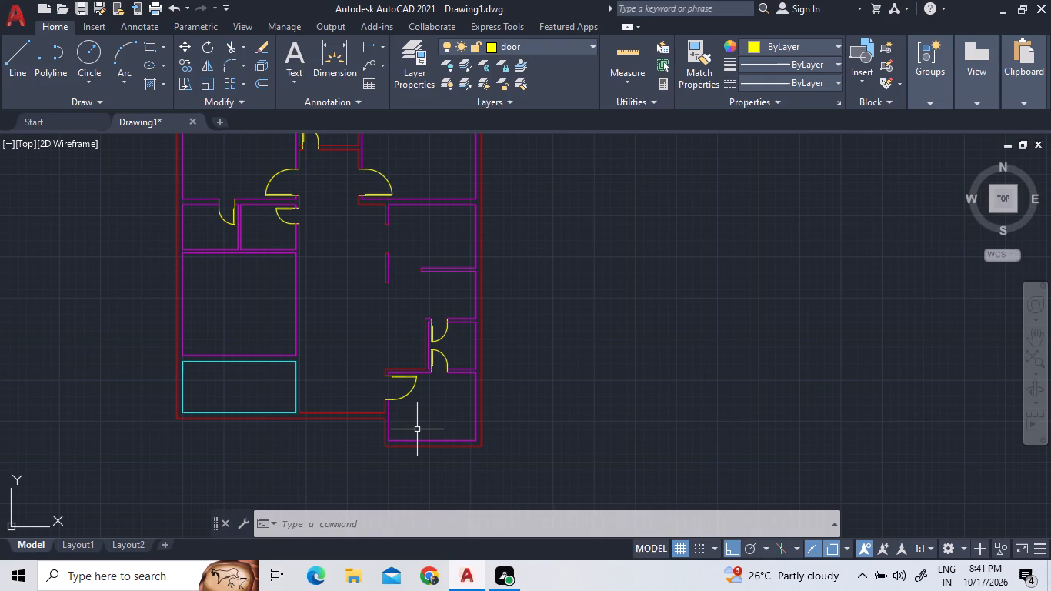
Draw a rectangle across the central hall's south wall, from the hall's southwest inner corner to the southeast room's west wall face.
scroll(327, 413, "up", 2)
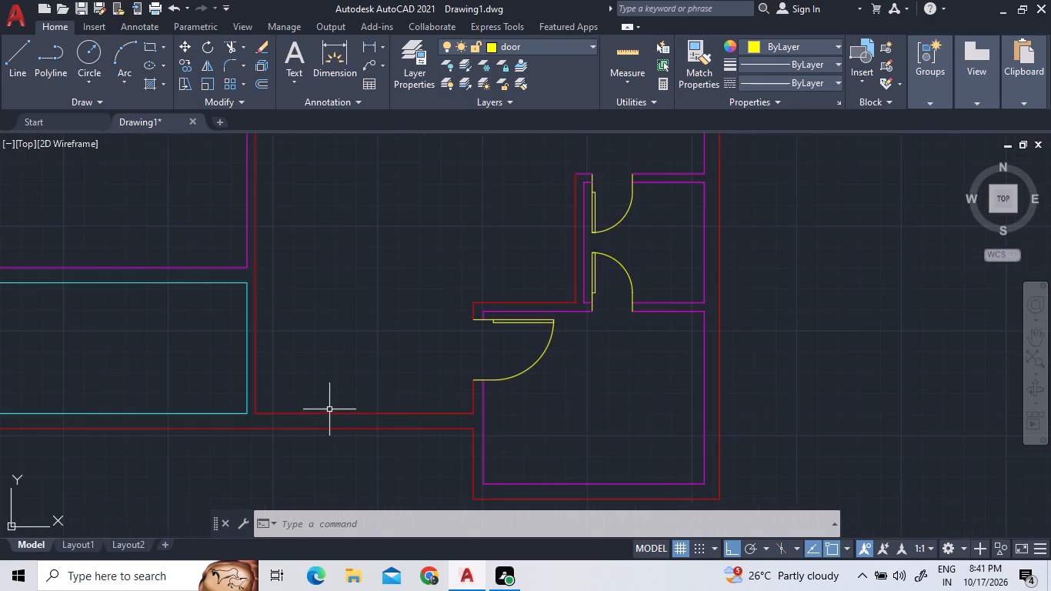
left_click(145, 46)
double_click(256, 413)
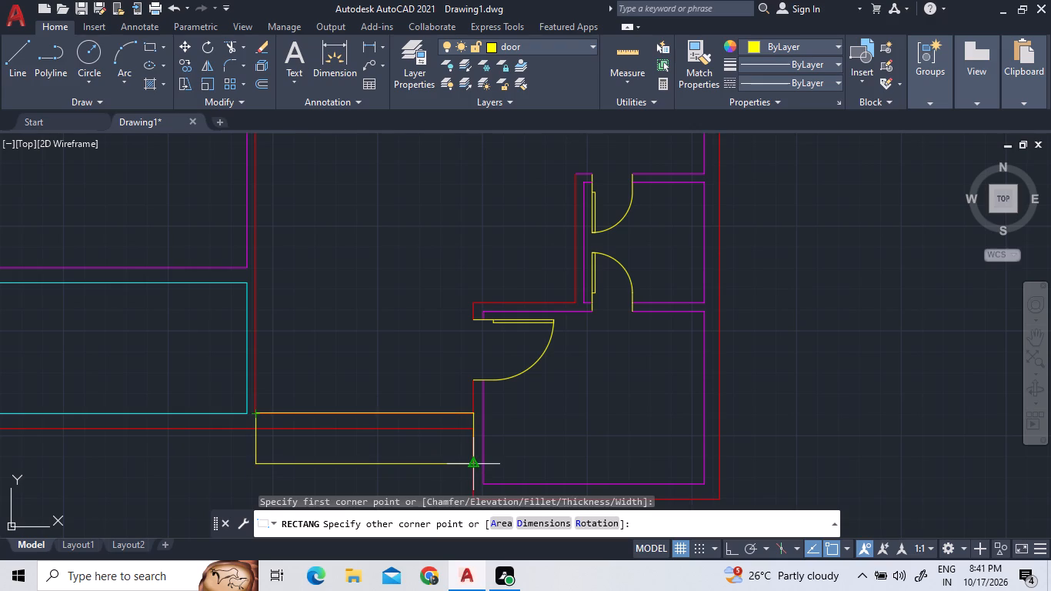
left_click(471, 460)
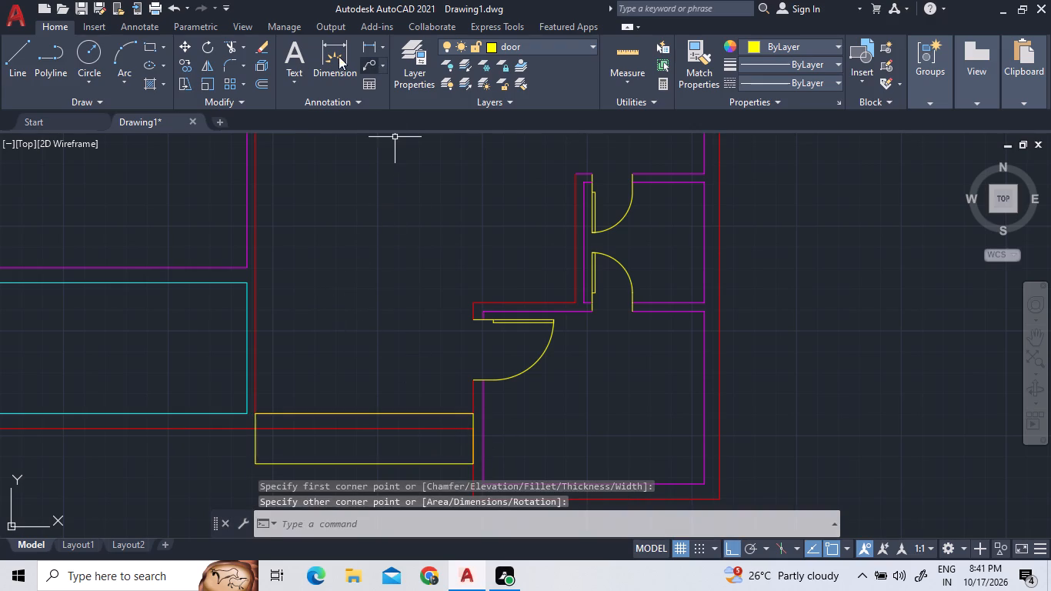
Draw a horizontal centreline through the rectangle and a second full-width line about midway between it and the bottom edge, joined at both ends.
double_click(16, 65)
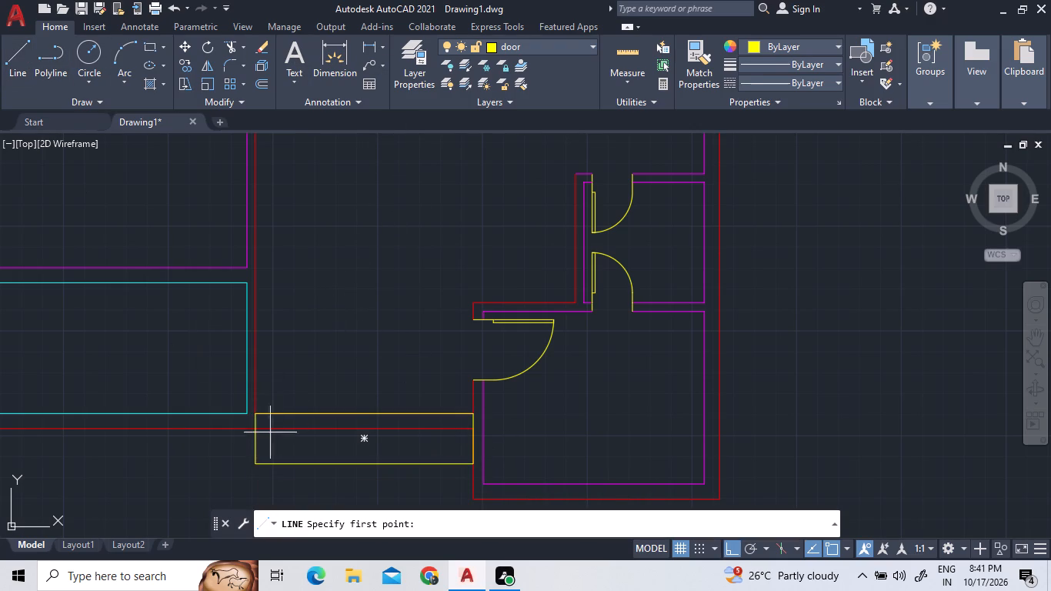
left_click(258, 438)
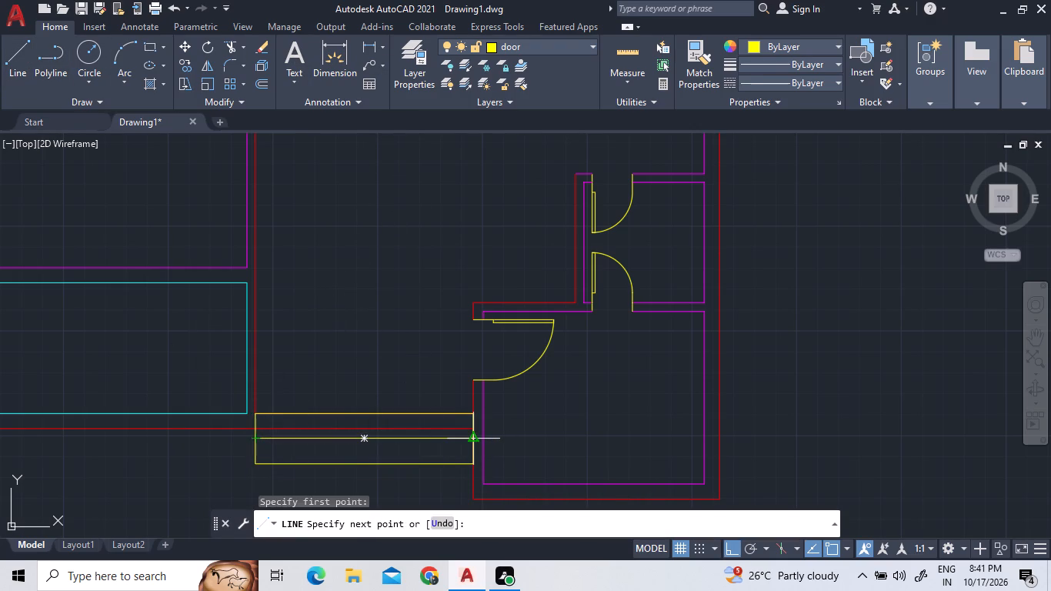
left_click(471, 442)
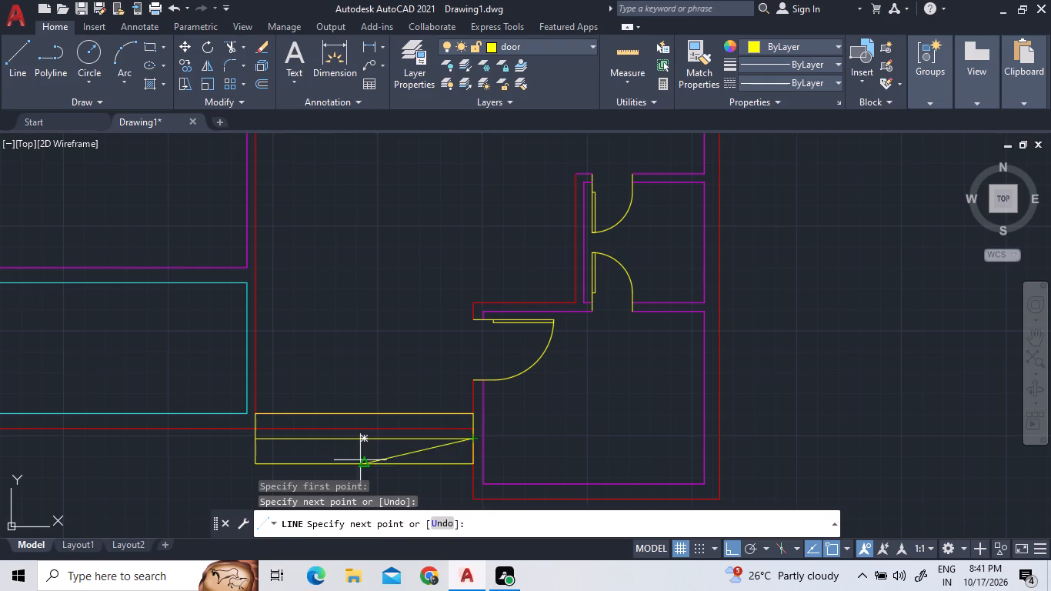
scroll(475, 452, "up", 2)
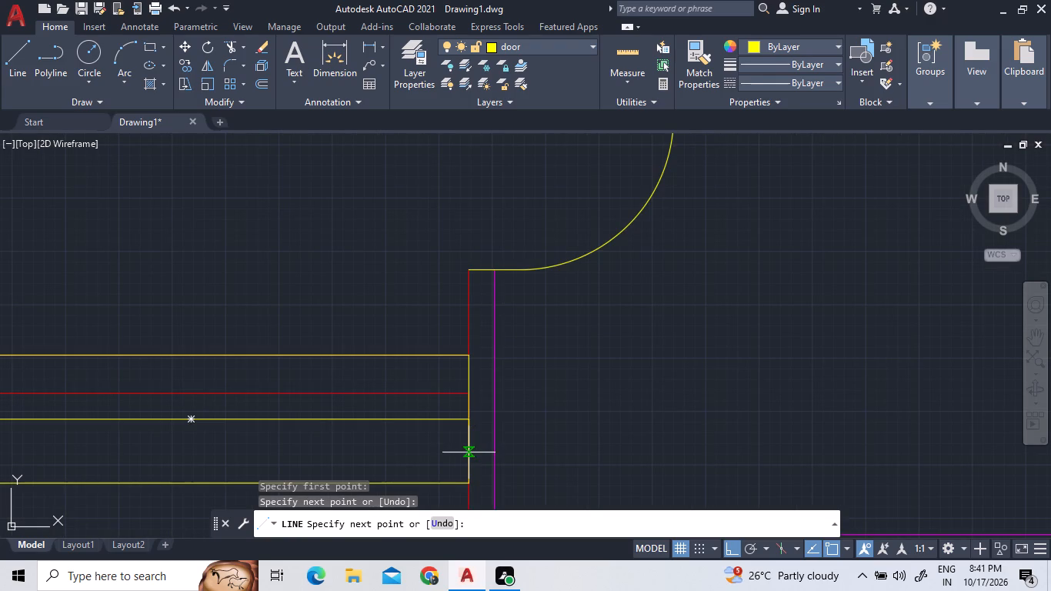
left_click(469, 452)
scroll(285, 456, "down", 2)
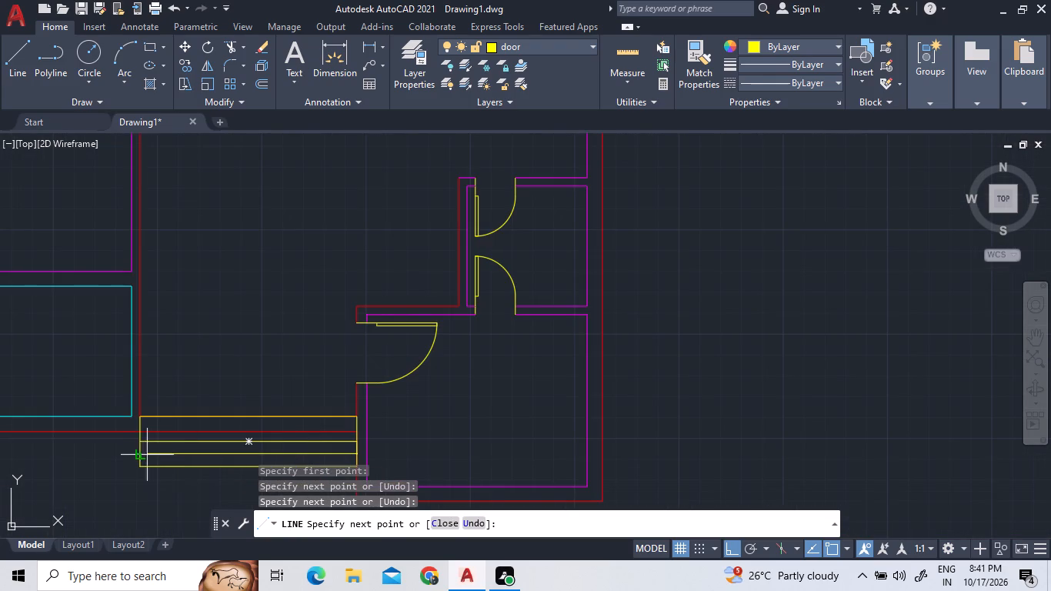
scroll(133, 458, "up", 4)
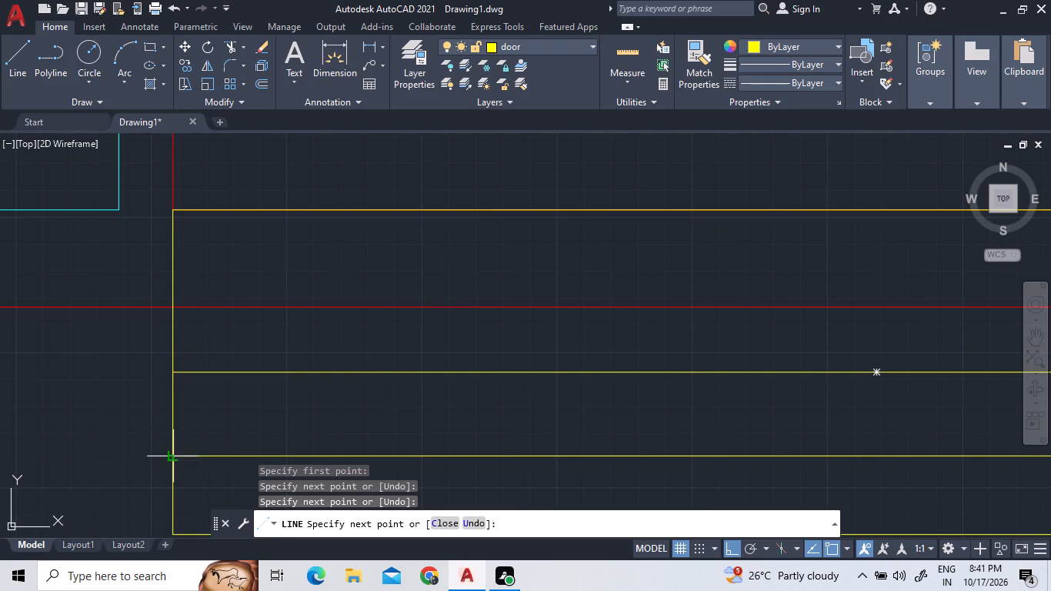
left_click(173, 452)
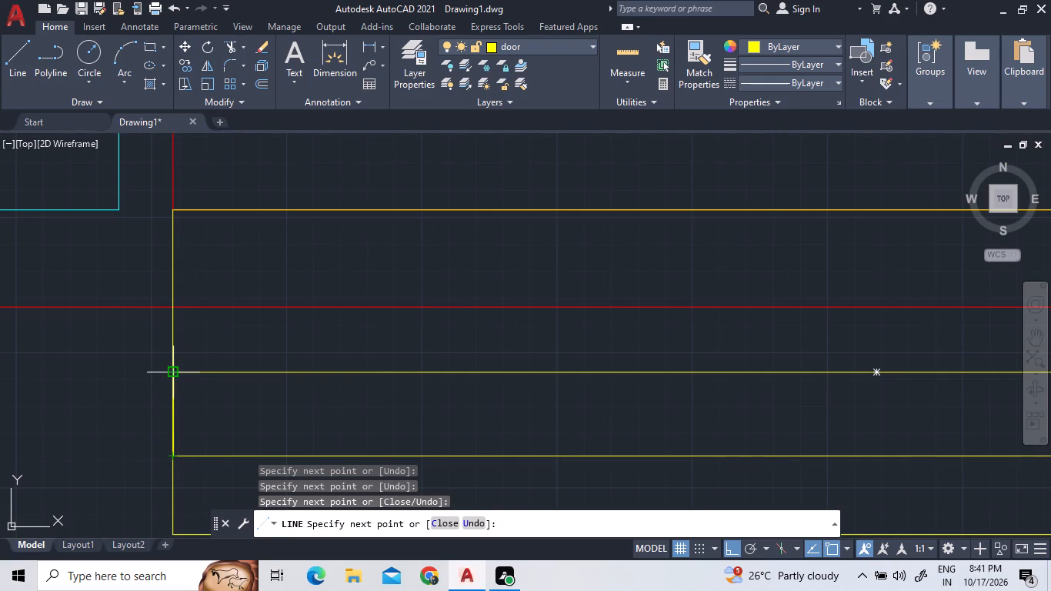
left_click(172, 372)
double_click(193, 370)
right_click(219, 422)
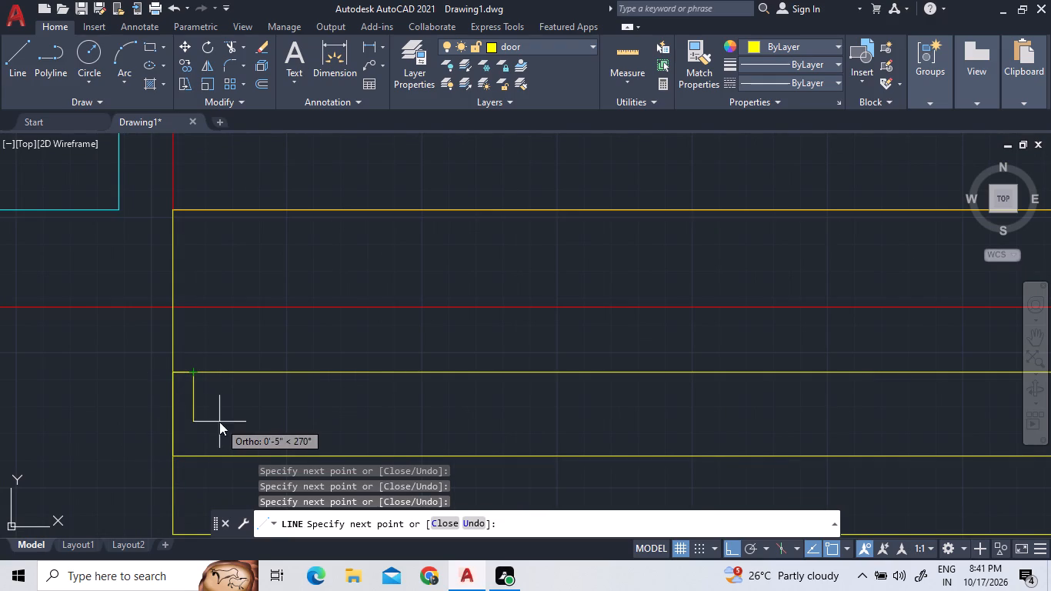
left_click(239, 240)
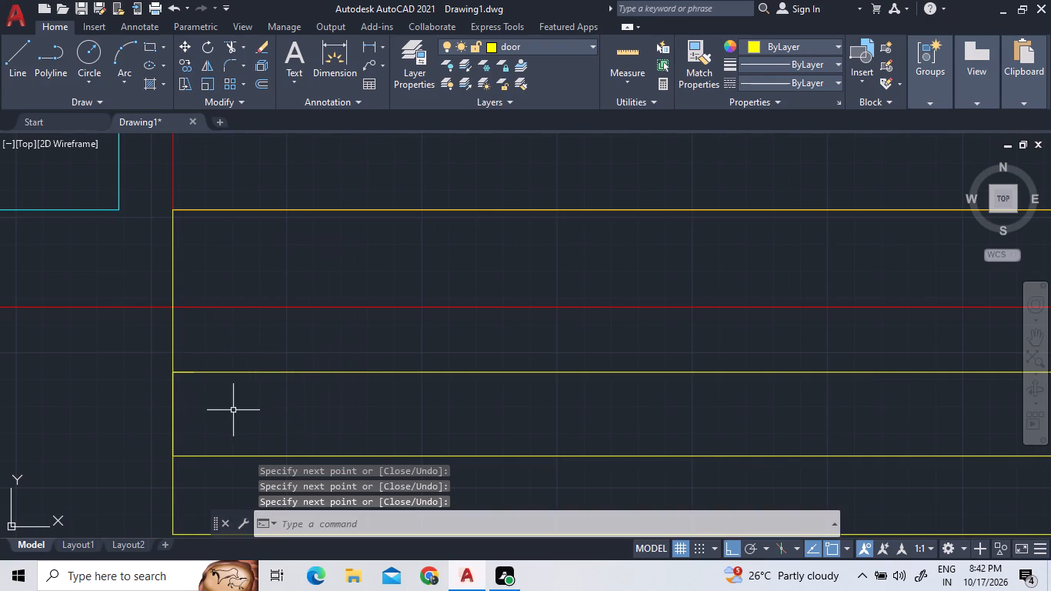
Move only the rectangle straight down by its northwest corner so its top edge lies on the south wall's outer face.
scroll(233, 410, "down", 2)
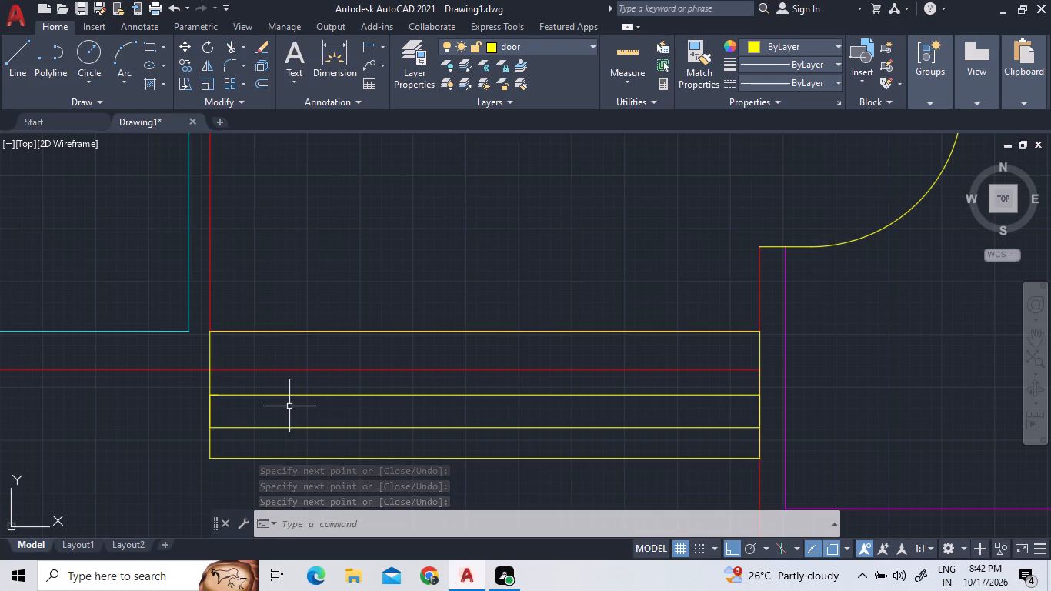
left_click(281, 354)
left_click(147, 352)
right_click(242, 359)
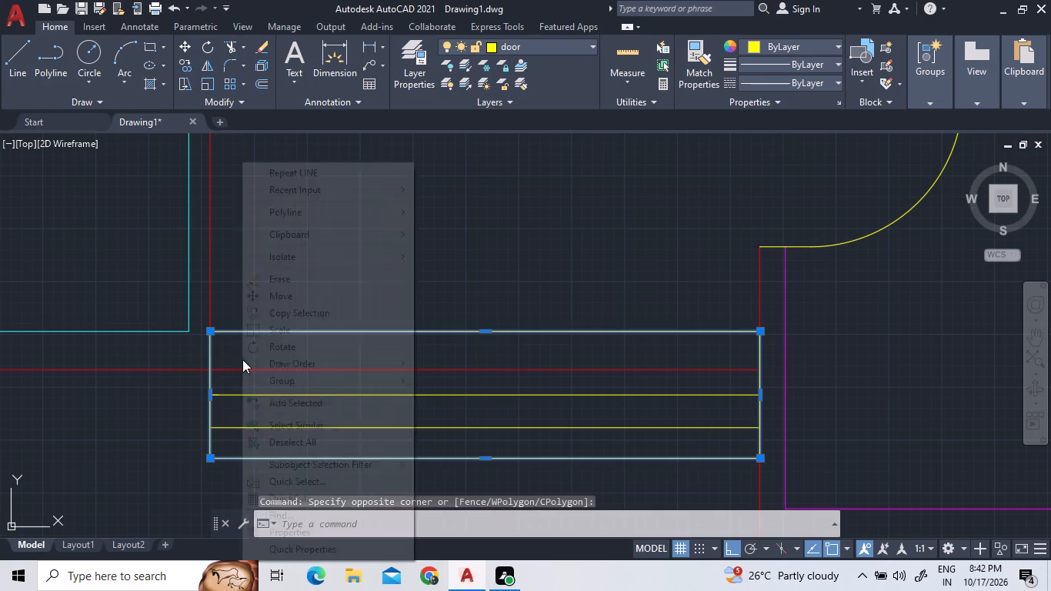
left_click(292, 296)
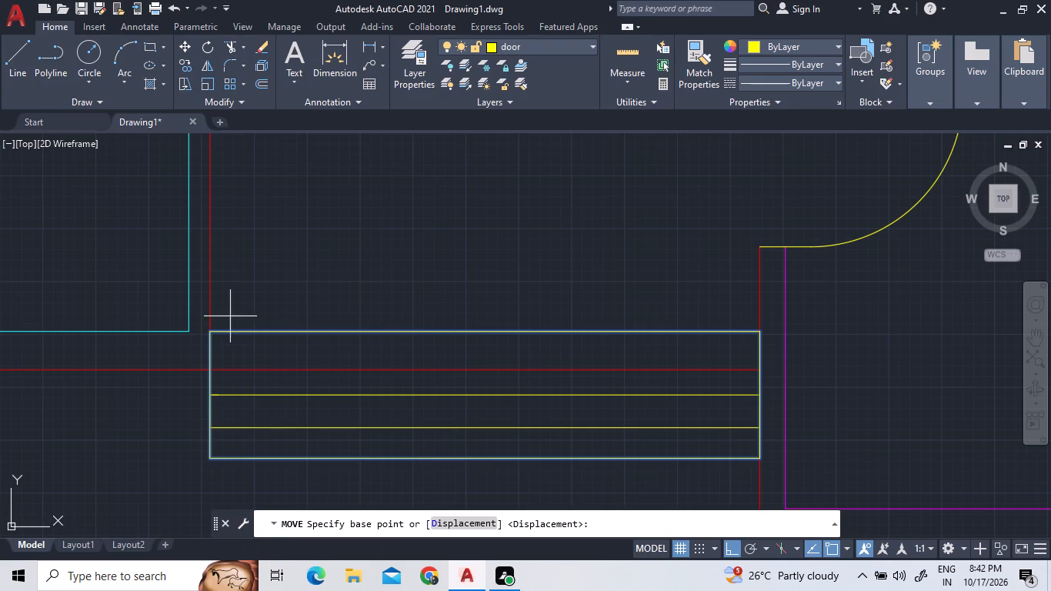
left_click(210, 332)
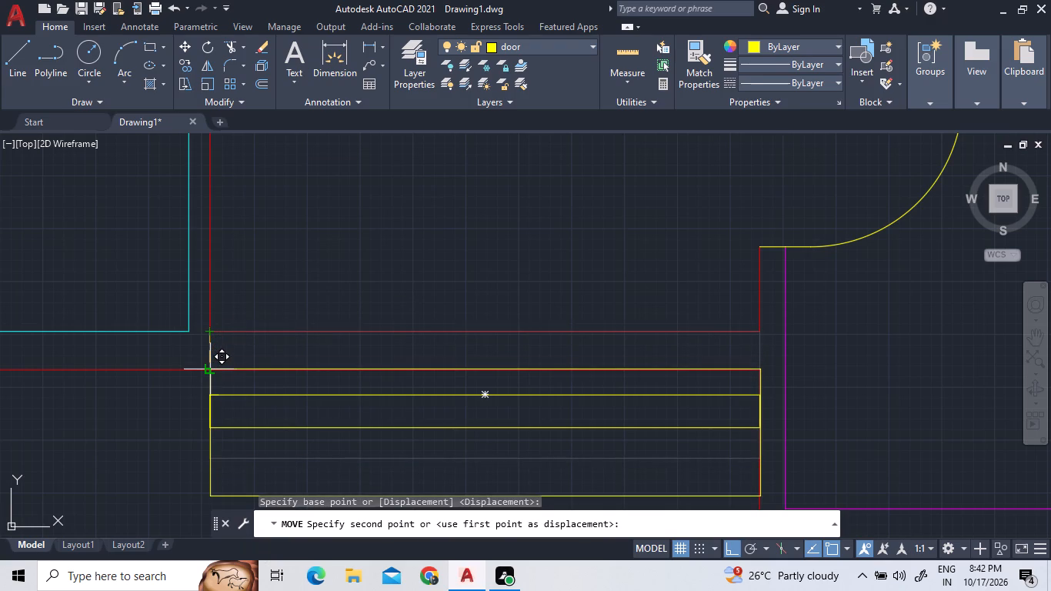
left_click(205, 365)
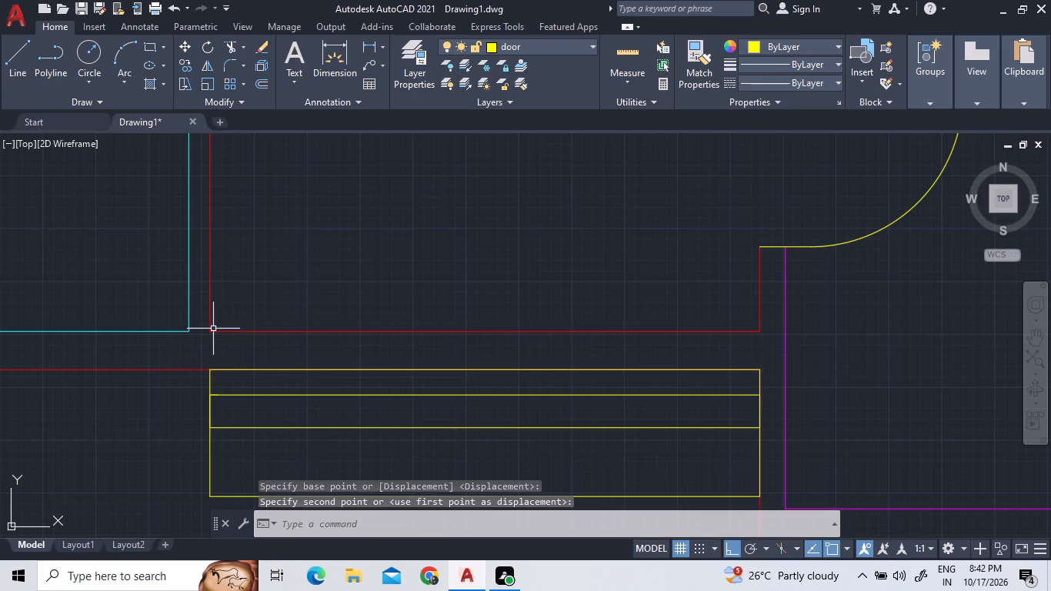
Move the two inner horizontal lines straight down inside the yellow rectangle so the pair sits roughly centred between its long edges.
scroll(213, 327, "down", 2)
scroll(279, 378, "up", 1)
left_click(280, 376)
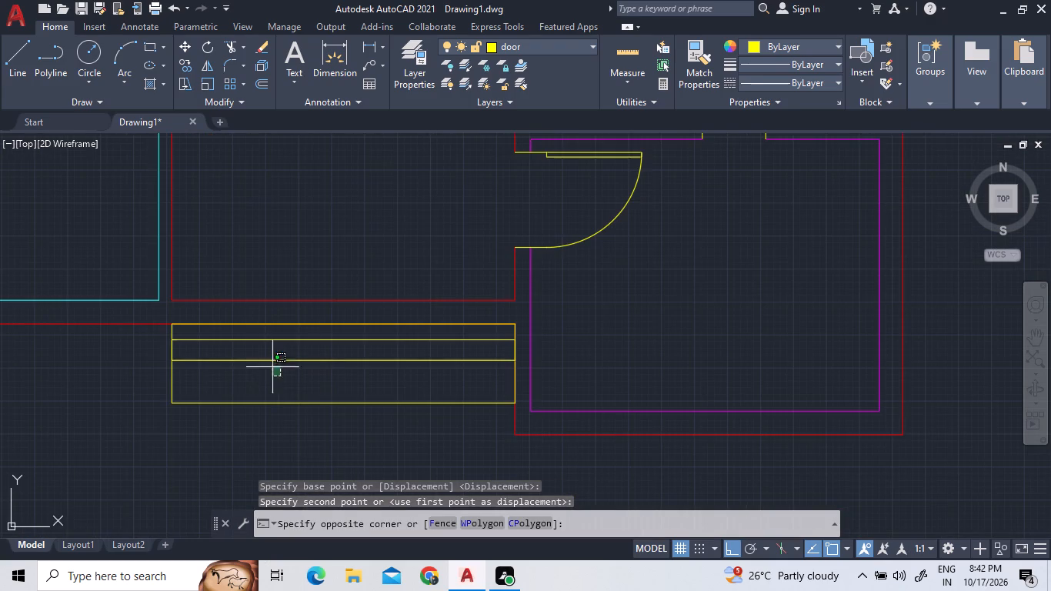
left_click(225, 332)
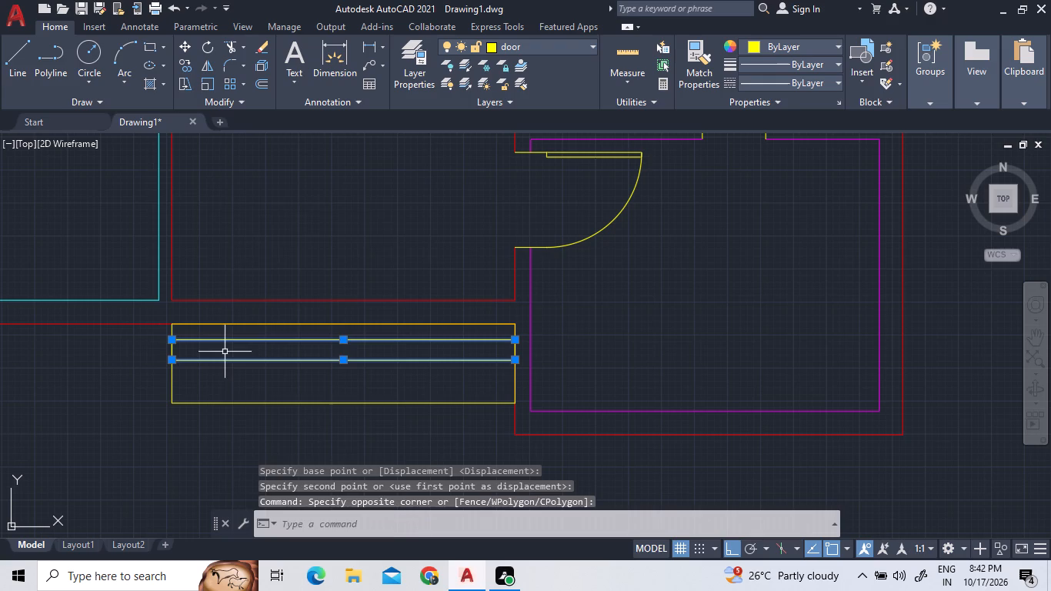
right_click(224, 352)
left_click(253, 317)
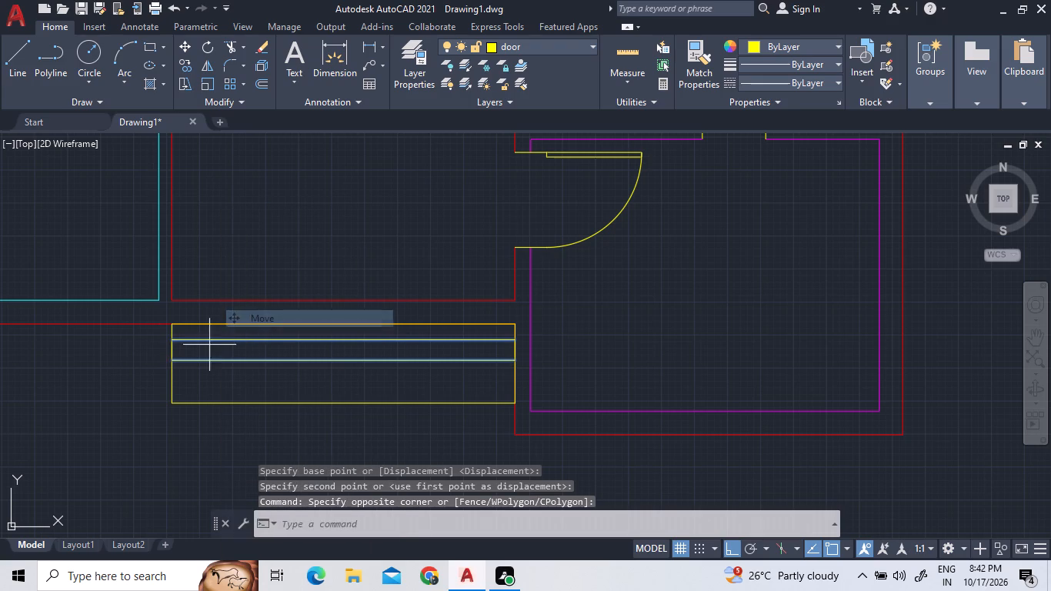
left_click(172, 360)
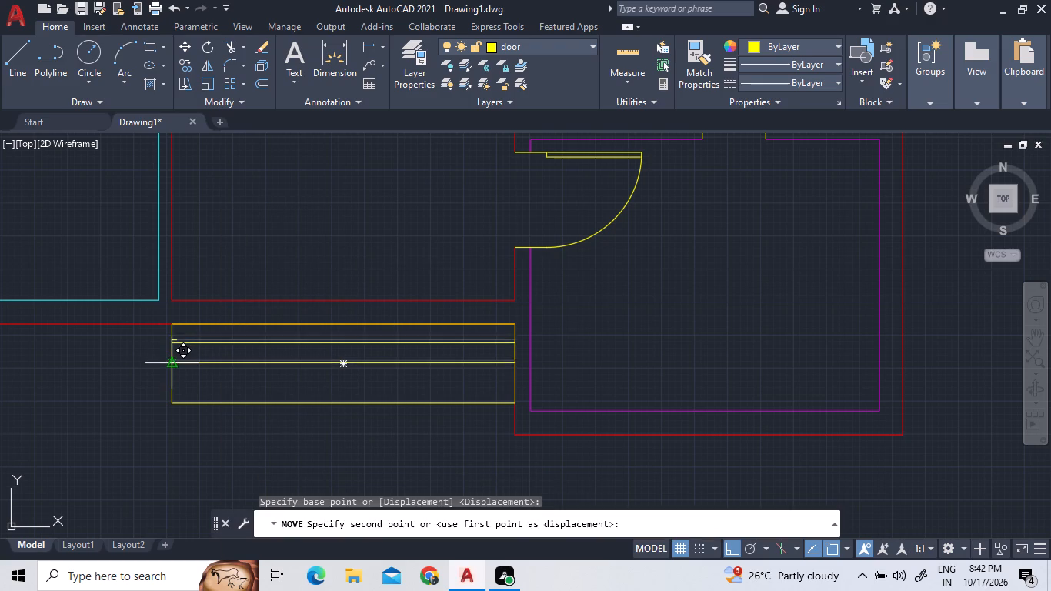
scroll(168, 374, "up", 1)
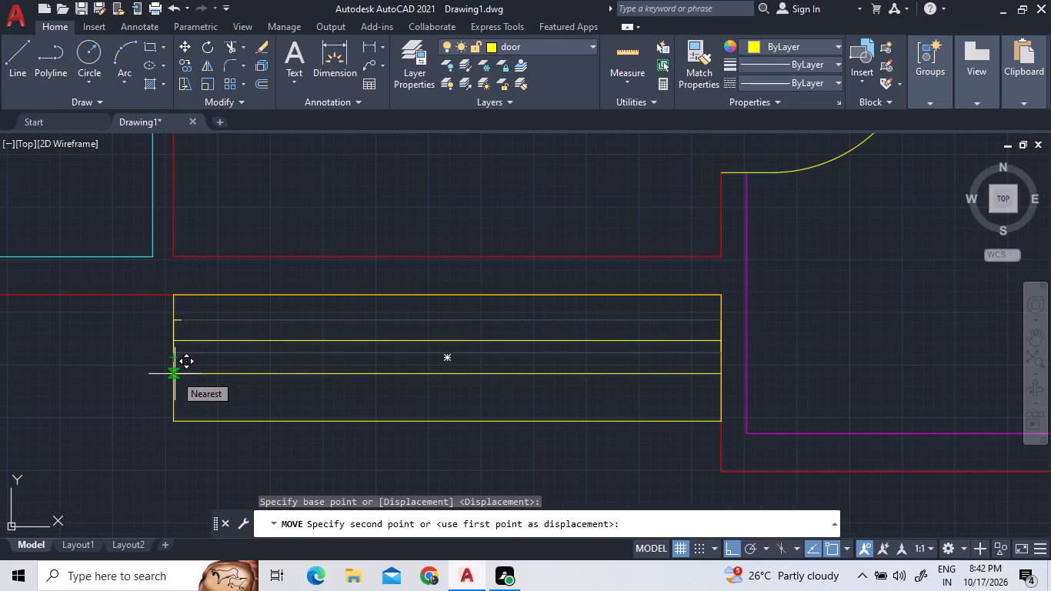
left_click(175, 374)
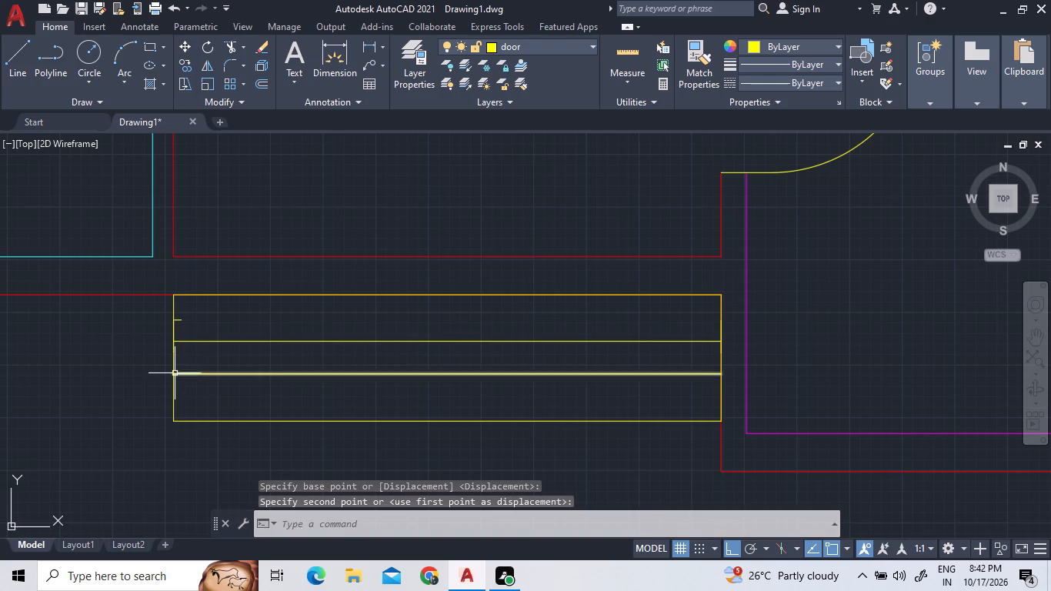
Erase the short leftover line stub at the rectangle's west edge, above the two inner lines.
left_click(180, 320)
right_click(247, 329)
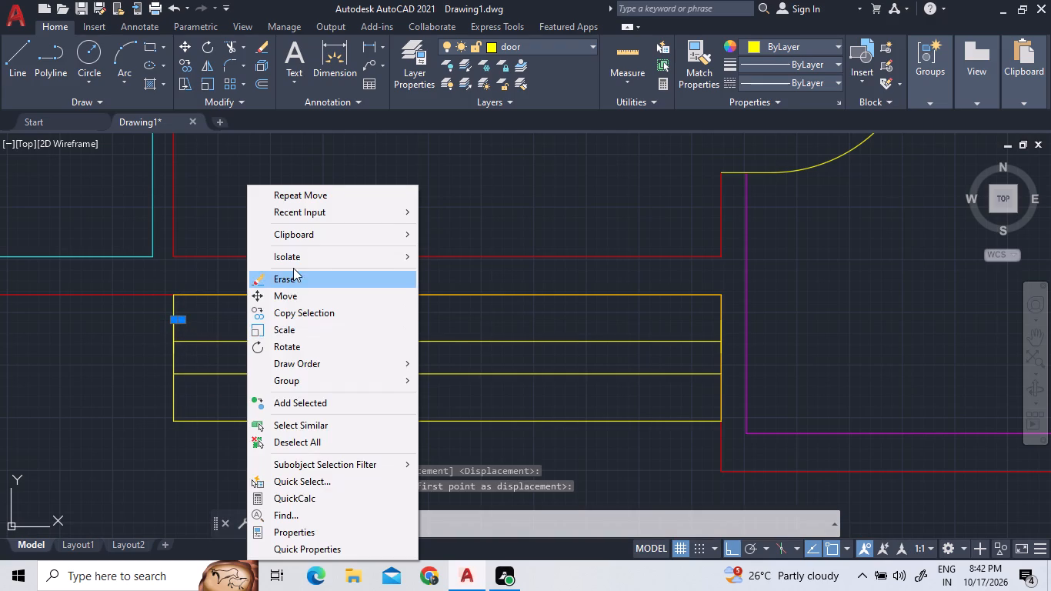
left_click(291, 275)
Inspect the rectangle's northeast corner at the southeast room's wall and its fit within the surrounding floor plan.
scroll(311, 409, "down", 1)
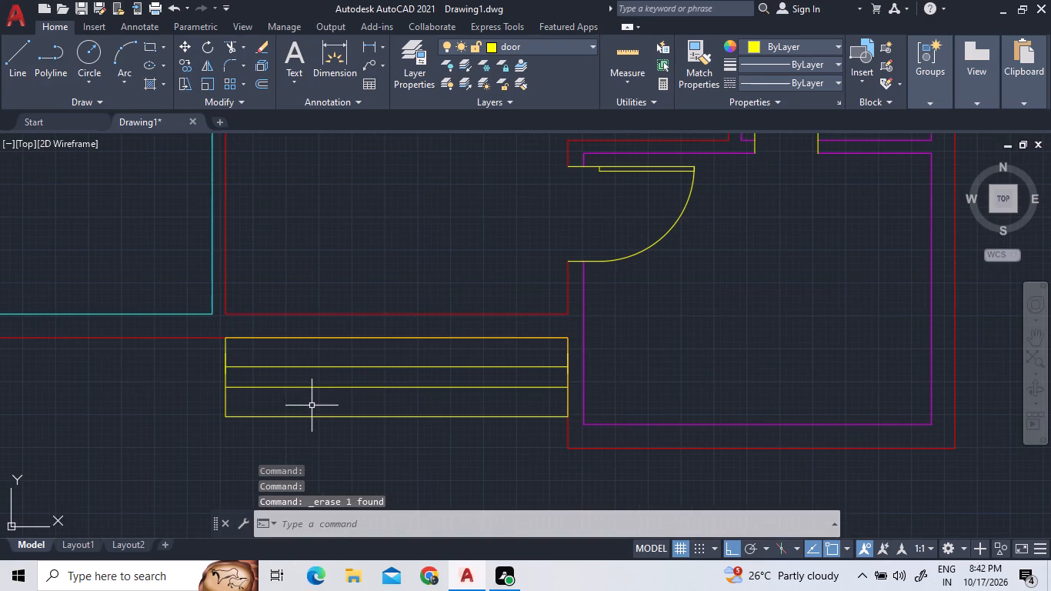
scroll(478, 353, "up", 2)
scroll(661, 292, "up", 1)
scroll(768, 336, "up", 2)
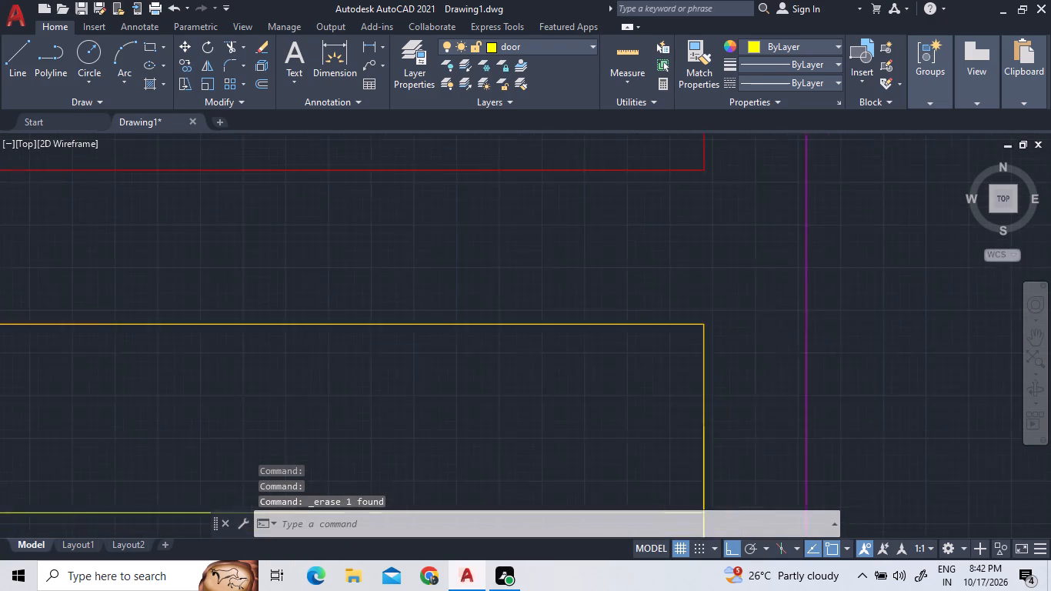
scroll(658, 311, "up", 3)
scroll(630, 299, "down", 3)
scroll(646, 369, "down", 2)
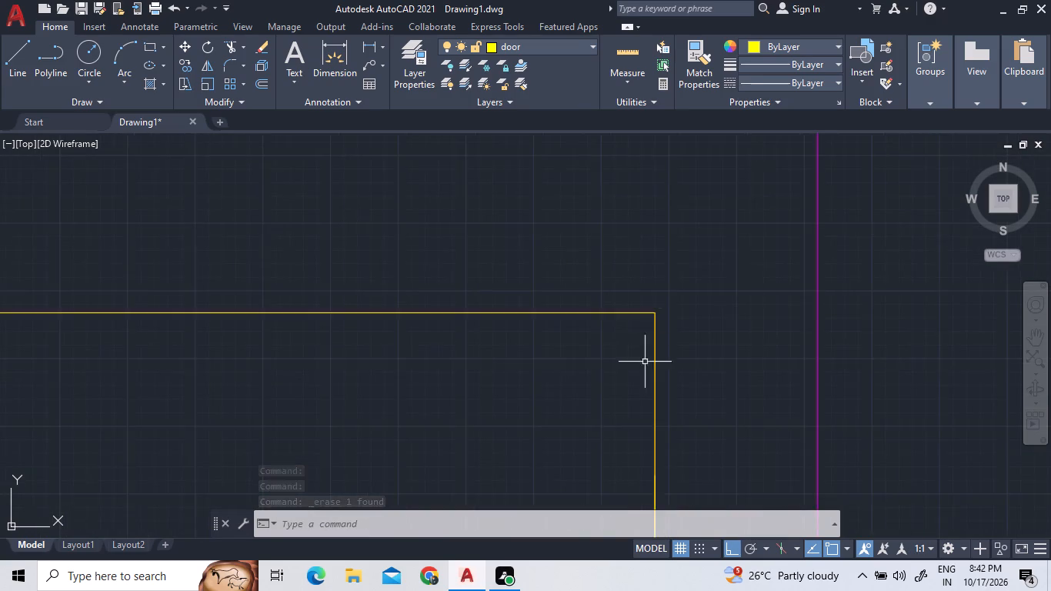
scroll(669, 446, "down", 4)
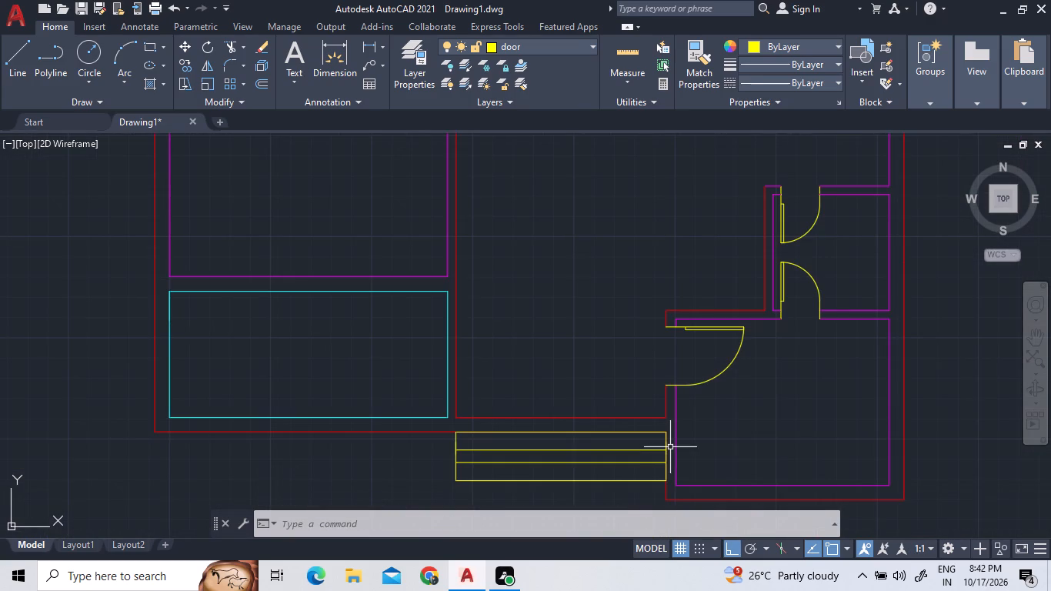
scroll(670, 447, "down", 2)
scroll(592, 448, "up", 1)
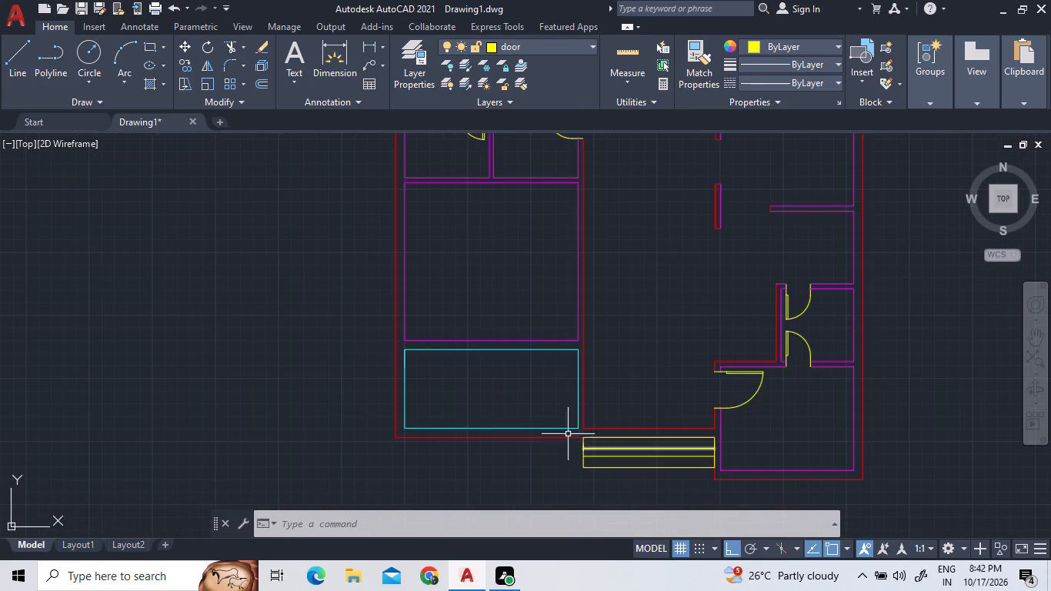
scroll(546, 426, "up", 1)
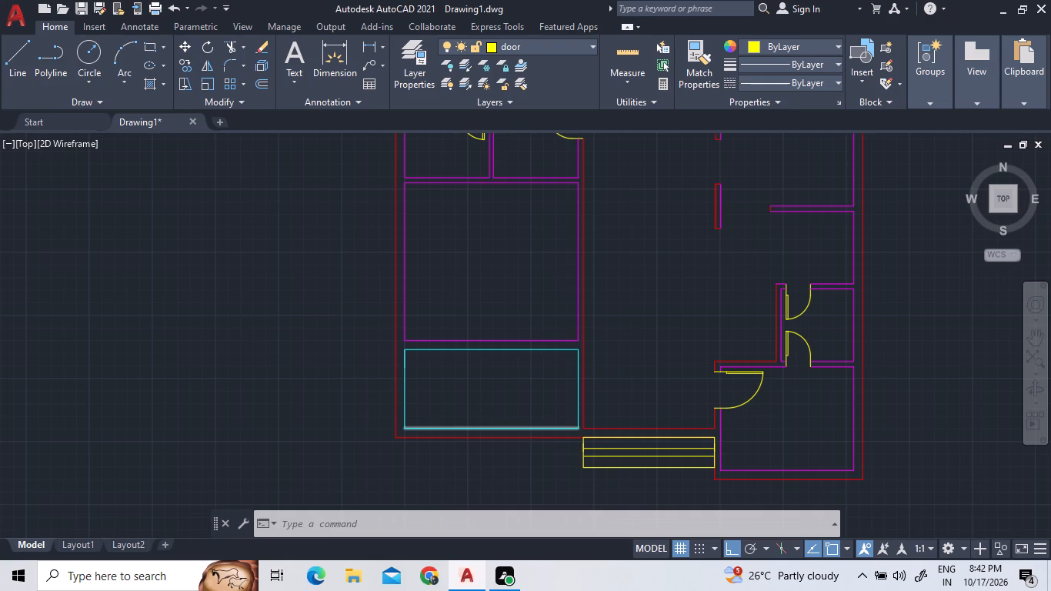
scroll(546, 427, "down", 2)
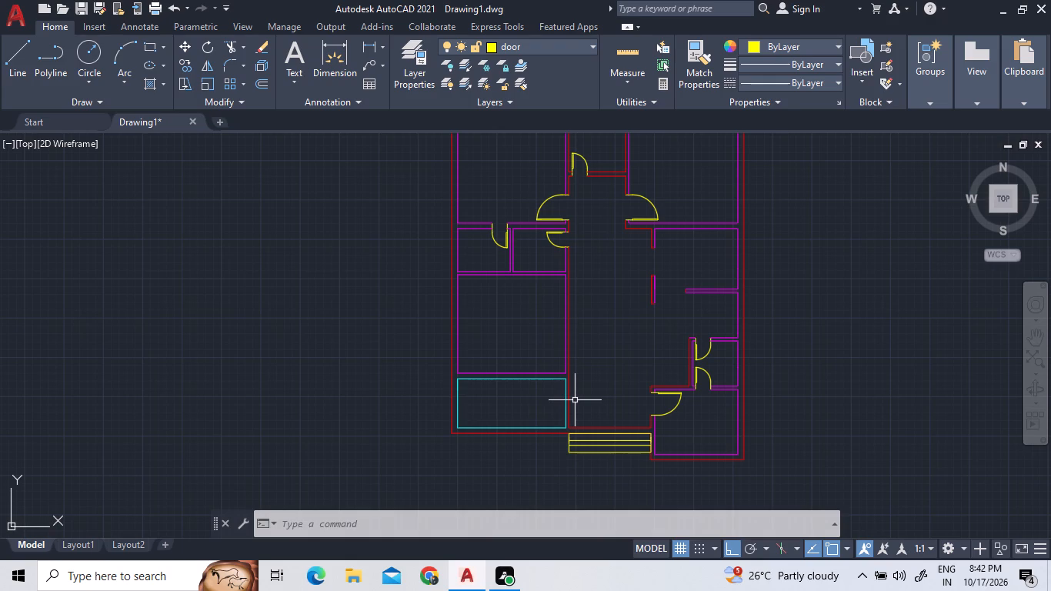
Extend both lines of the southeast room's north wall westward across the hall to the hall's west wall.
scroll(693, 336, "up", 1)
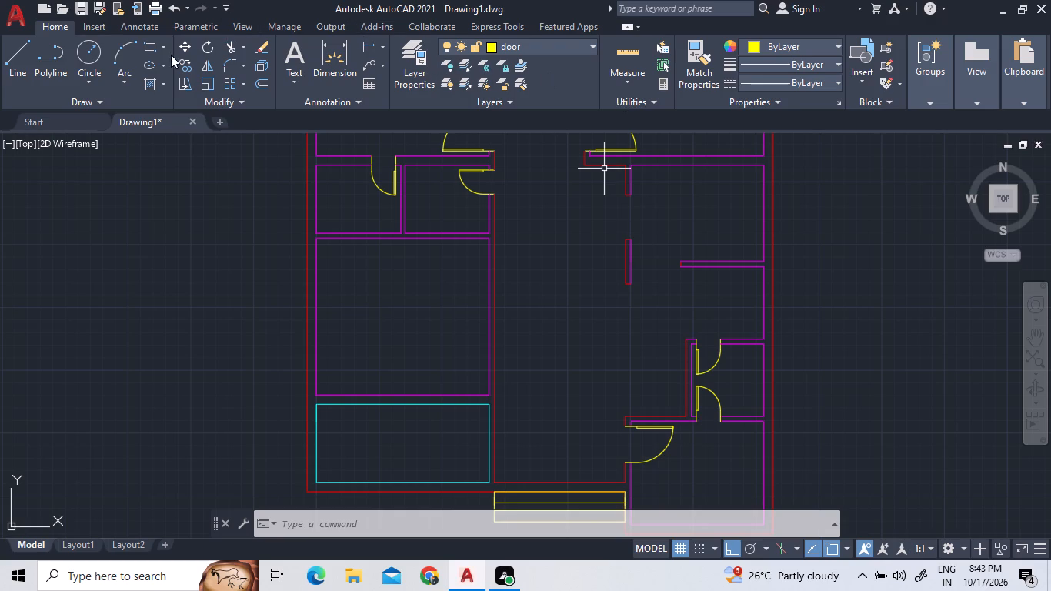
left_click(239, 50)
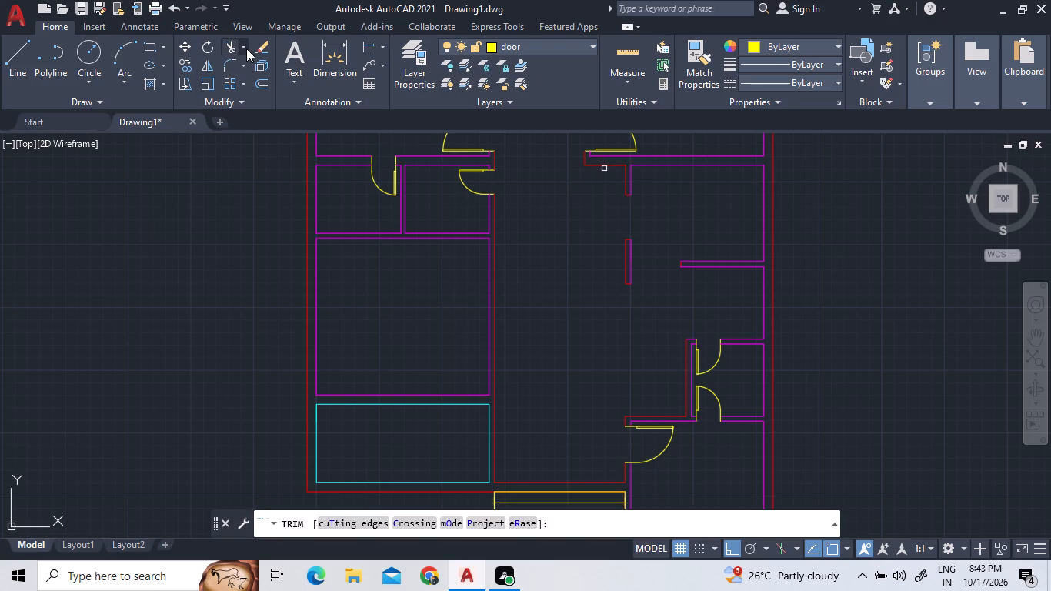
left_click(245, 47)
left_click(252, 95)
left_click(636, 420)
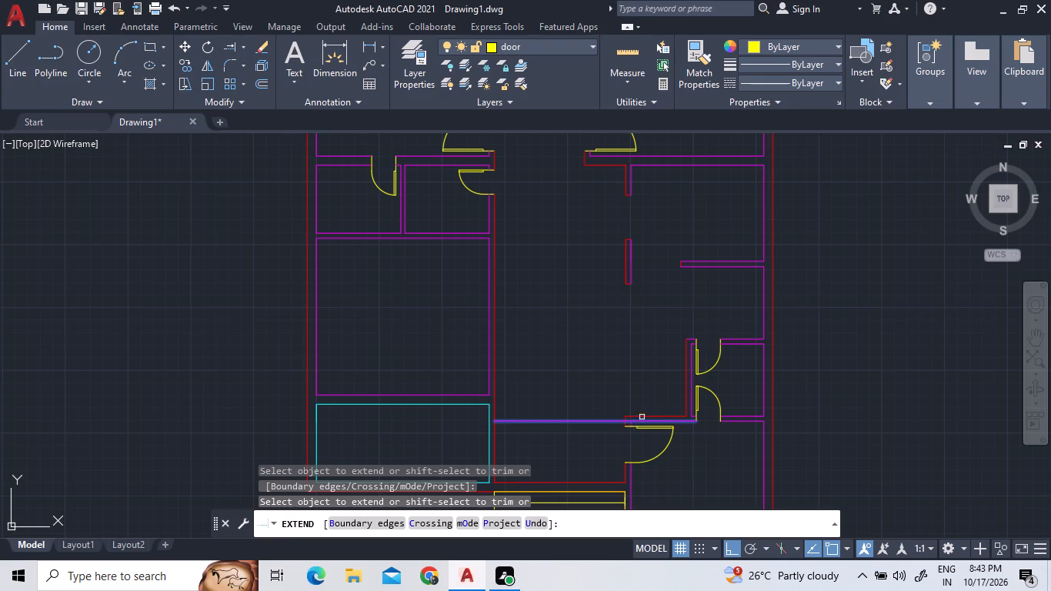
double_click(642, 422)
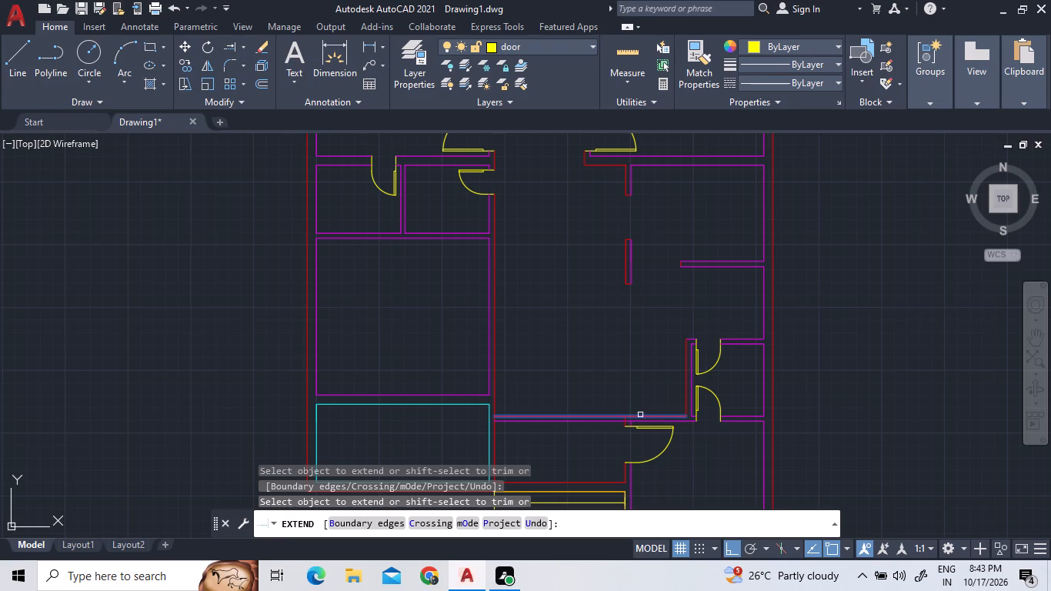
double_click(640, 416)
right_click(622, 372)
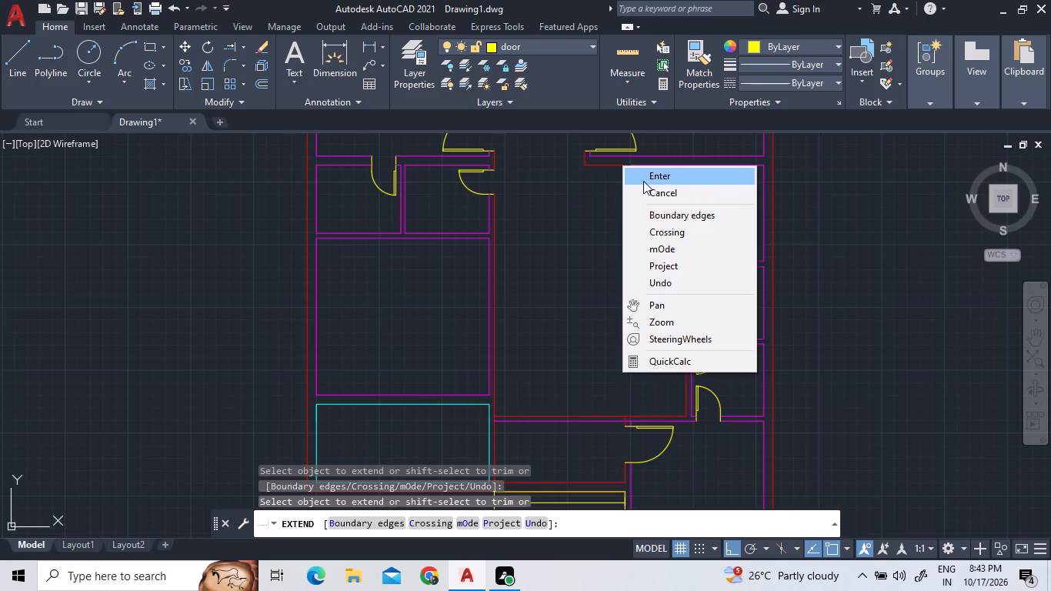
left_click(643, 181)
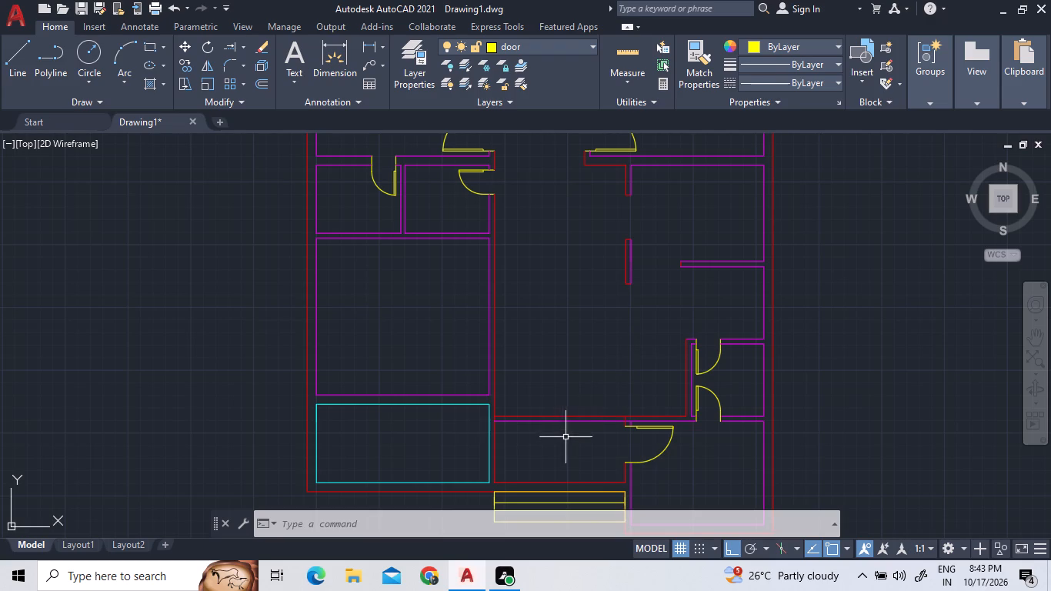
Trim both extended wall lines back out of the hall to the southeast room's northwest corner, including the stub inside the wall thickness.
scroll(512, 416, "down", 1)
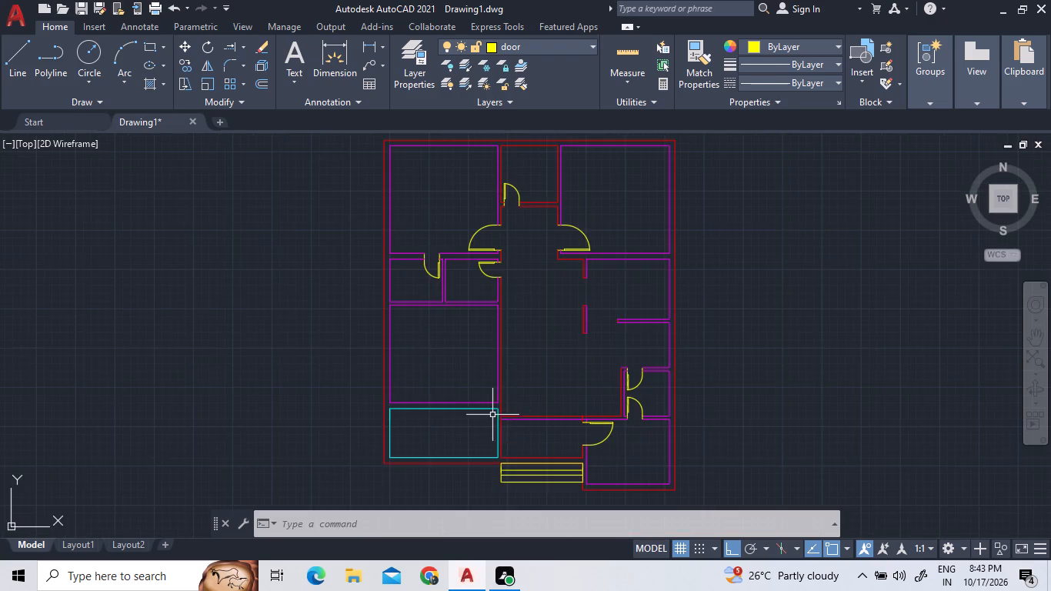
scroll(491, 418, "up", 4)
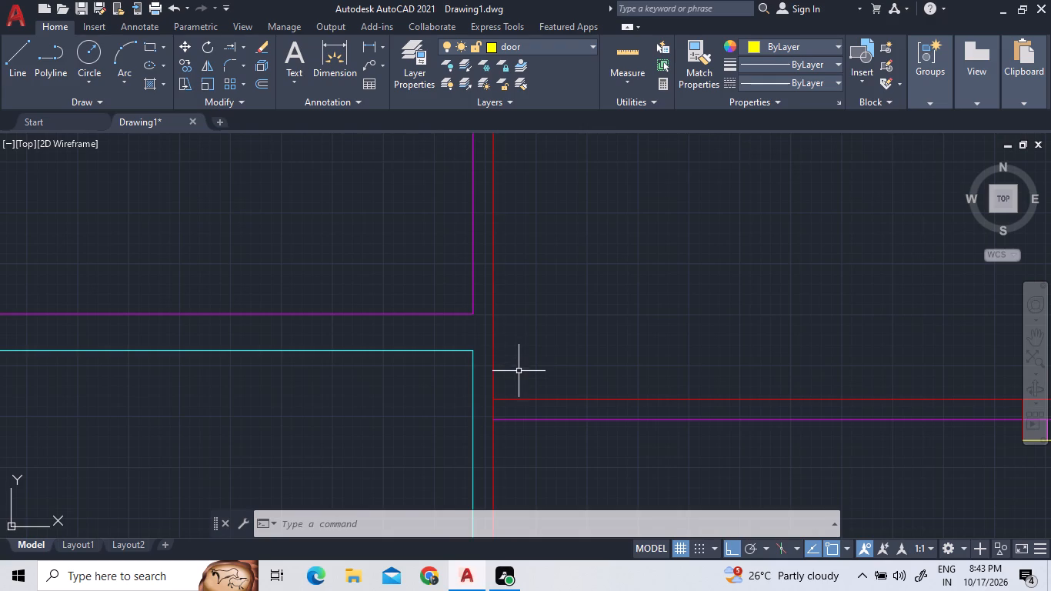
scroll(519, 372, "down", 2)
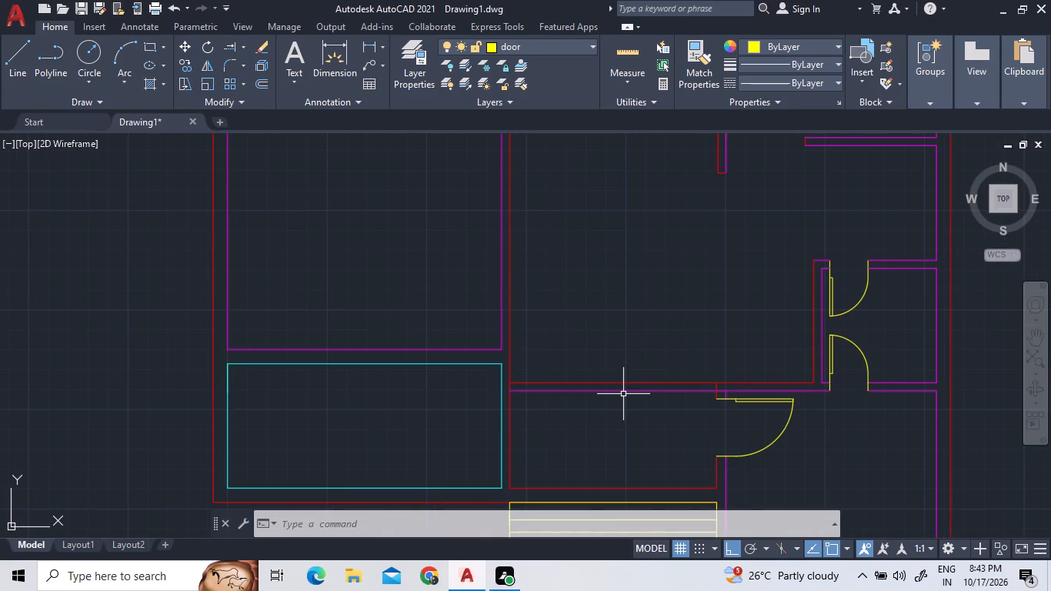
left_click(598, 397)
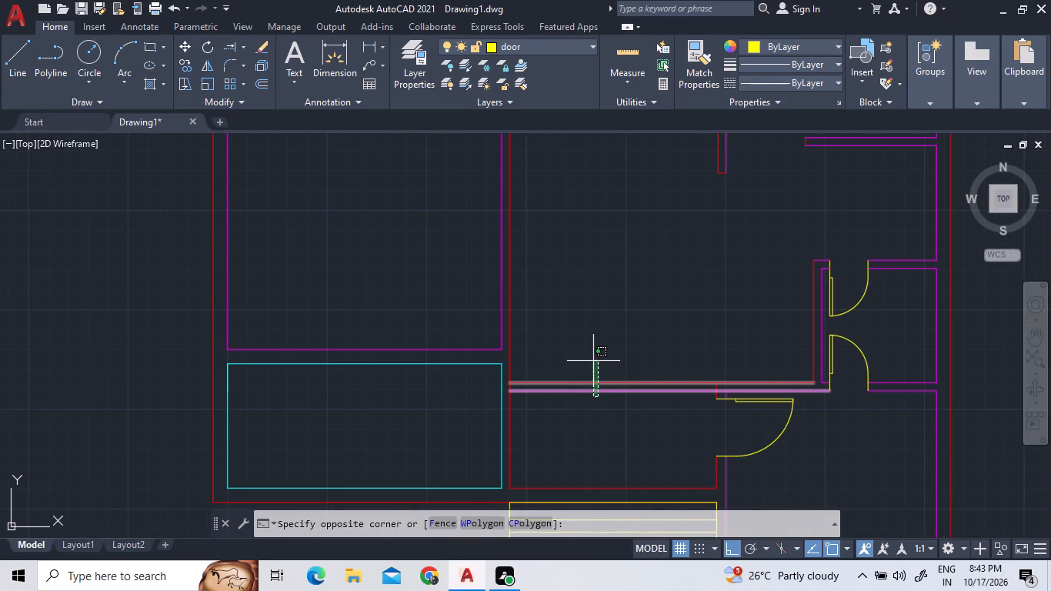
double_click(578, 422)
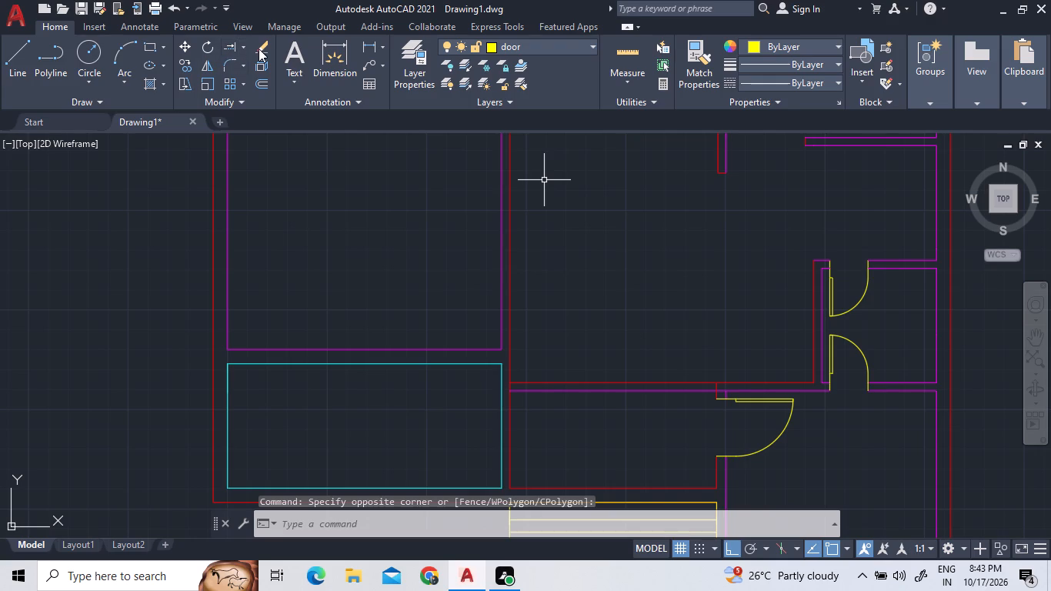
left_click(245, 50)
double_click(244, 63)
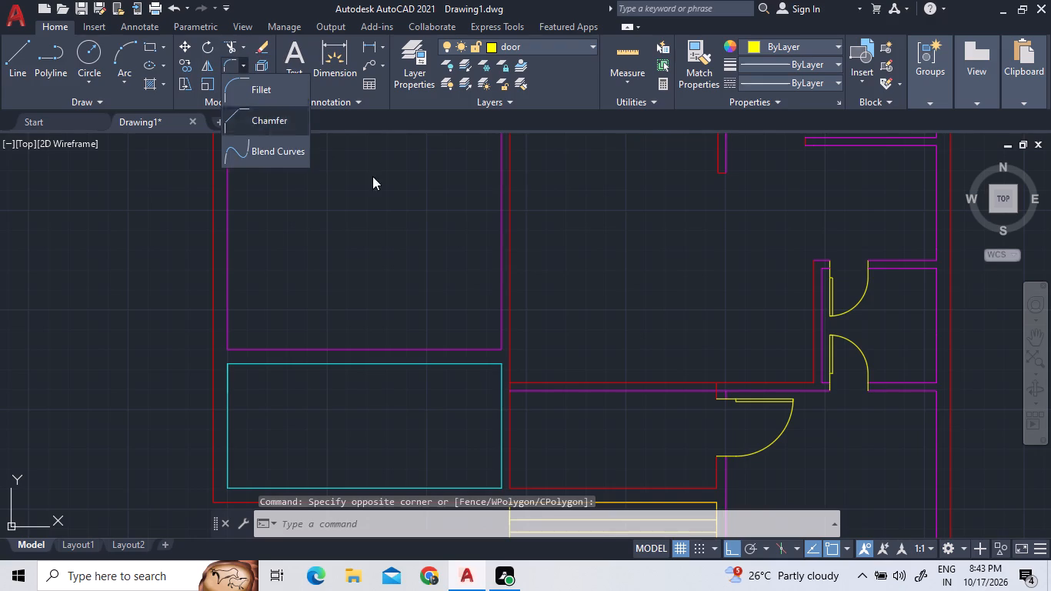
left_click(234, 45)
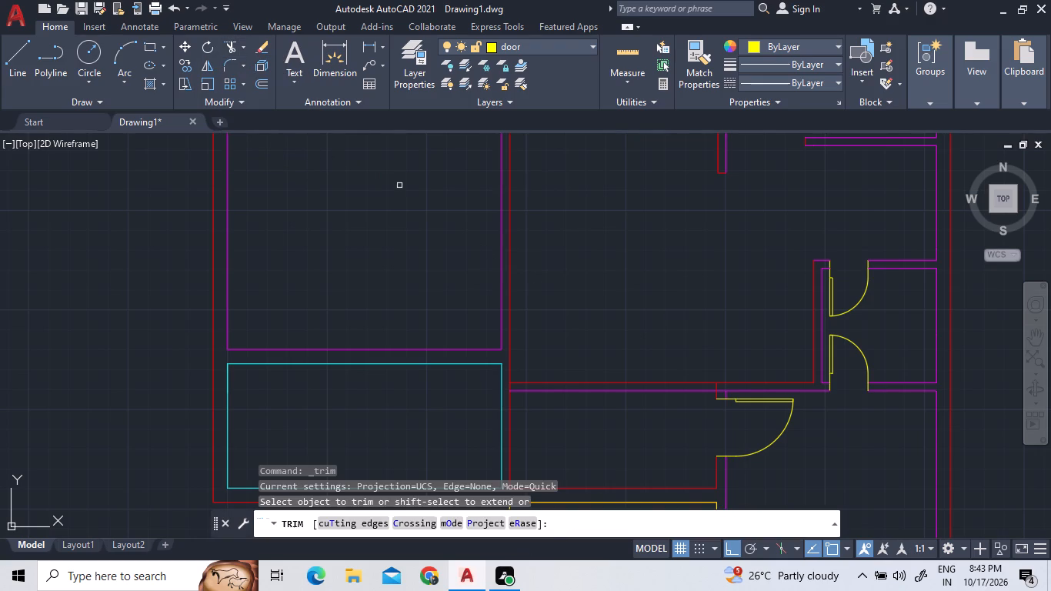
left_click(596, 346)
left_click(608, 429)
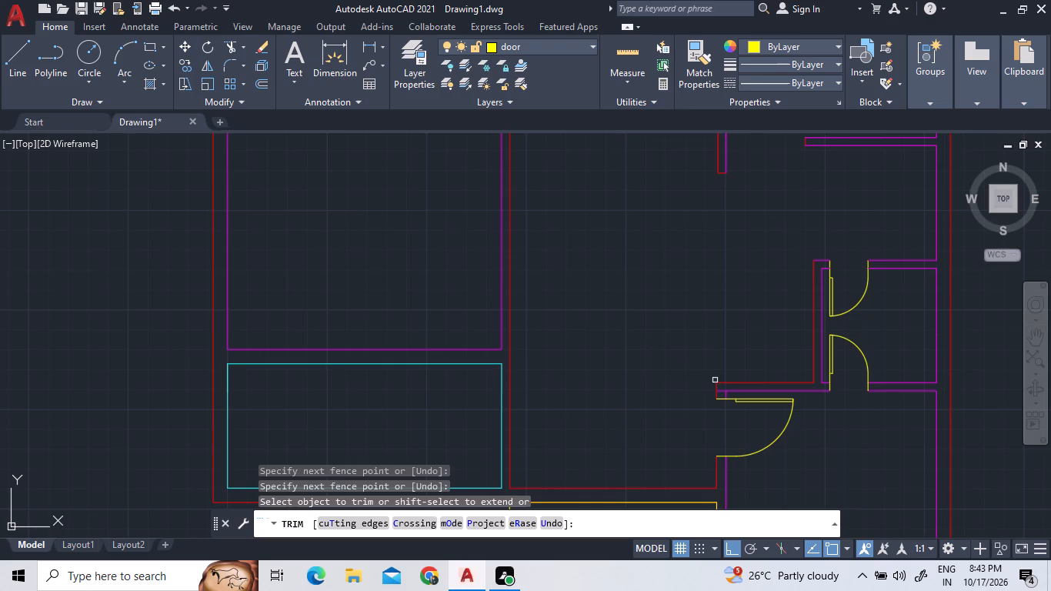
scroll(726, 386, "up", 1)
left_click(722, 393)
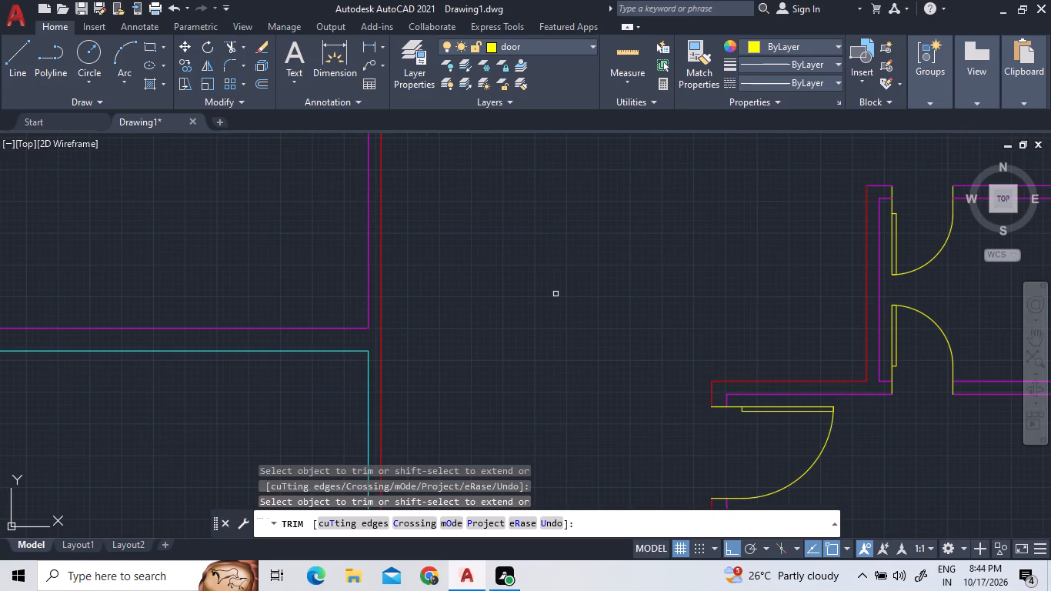
Extend the southwest room's south wall line and the cyan rectangle's north line eastward across the hall to the small east room's west wall.
scroll(555, 299, "down", 1)
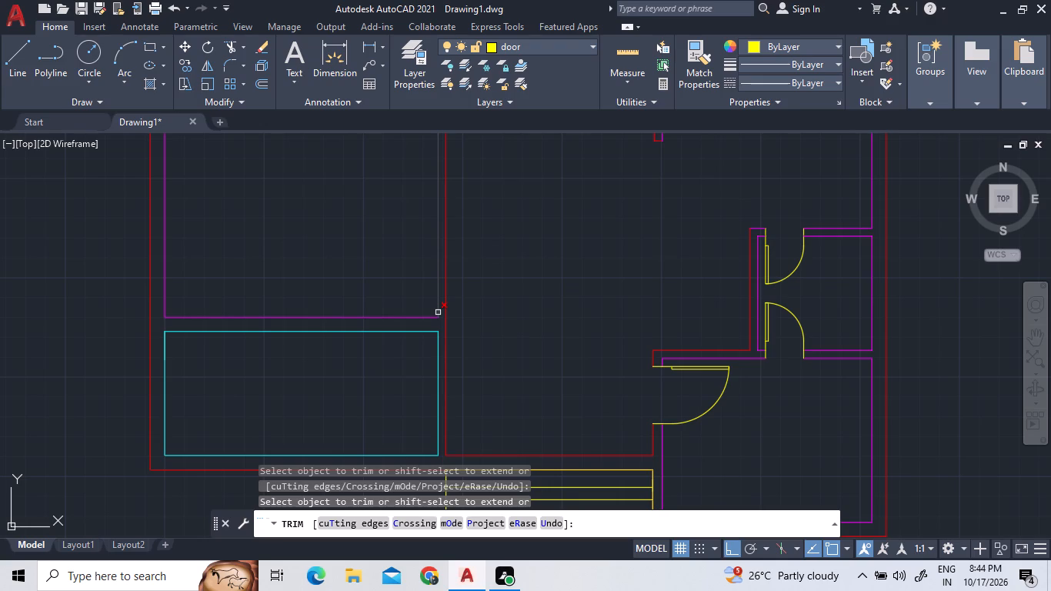
scroll(437, 322, "down", 3)
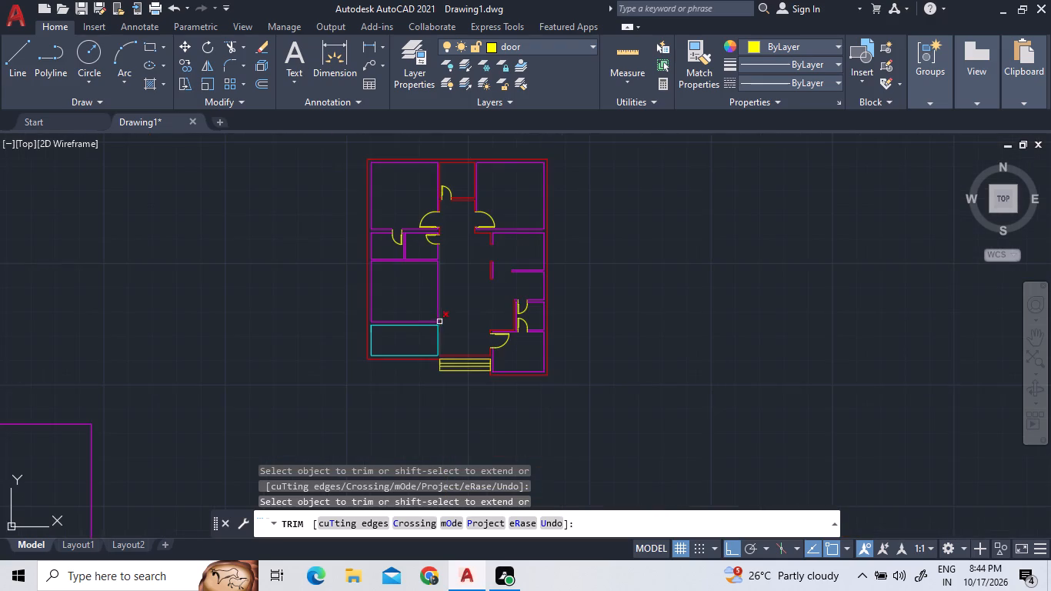
scroll(452, 265, "up", 3)
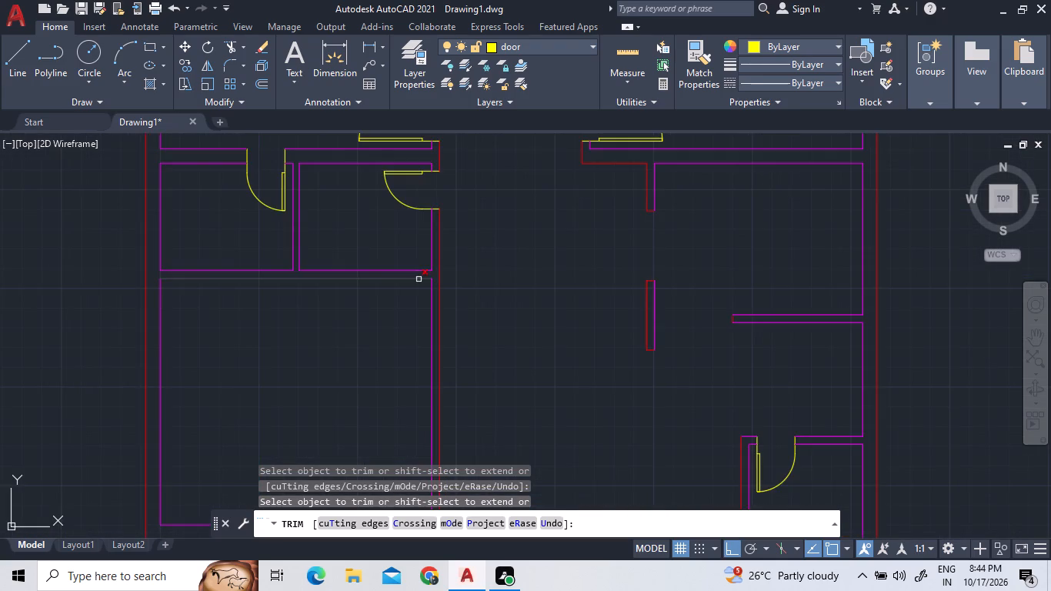
scroll(419, 279, "down", 2)
scroll(429, 366, "up", 1)
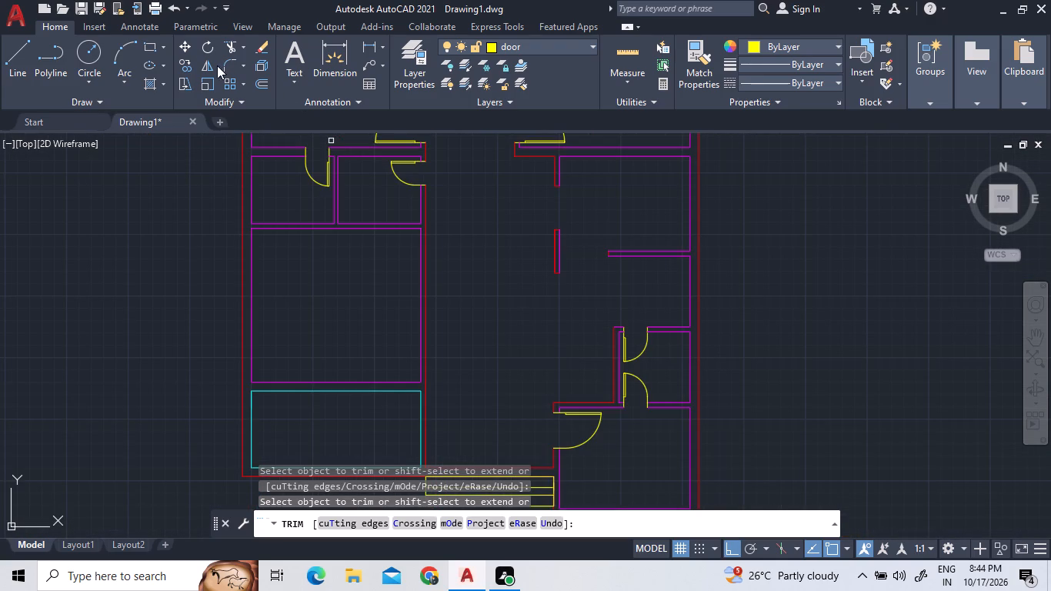
left_click(233, 42)
left_click(242, 45)
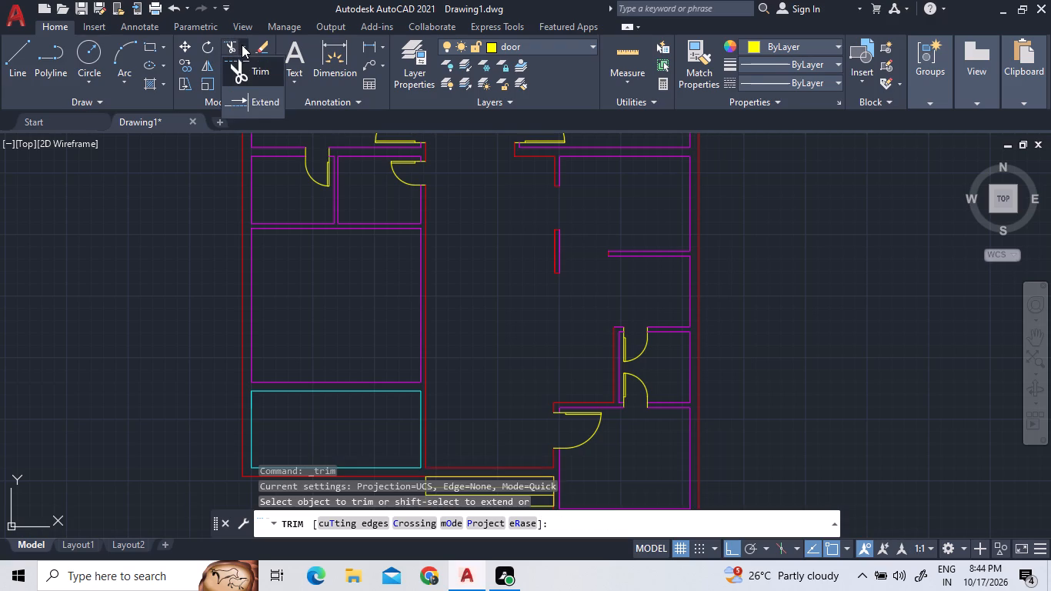
double_click(250, 87)
left_click(250, 92)
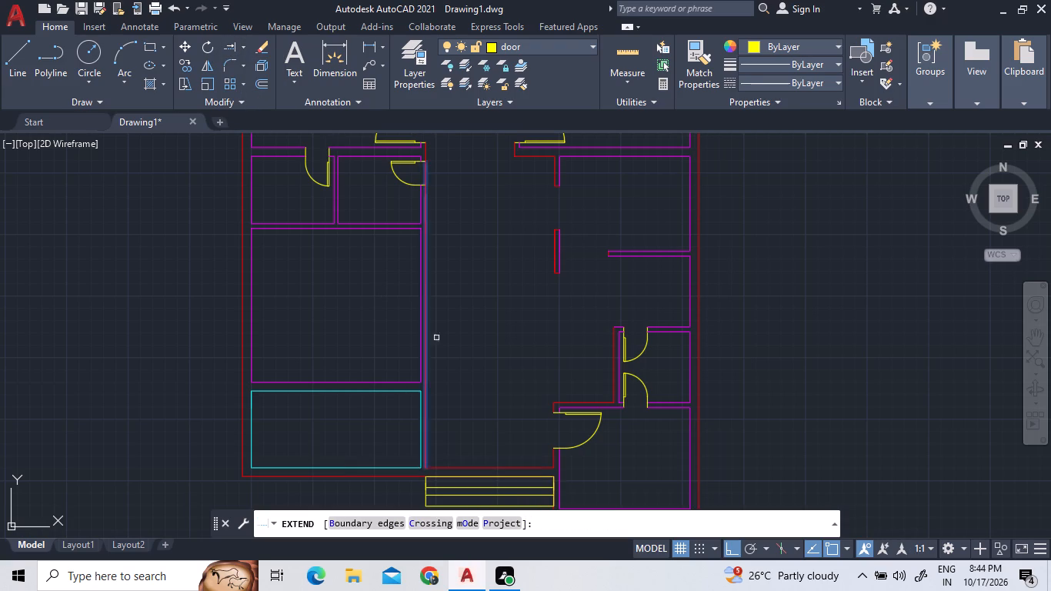
left_click(405, 379)
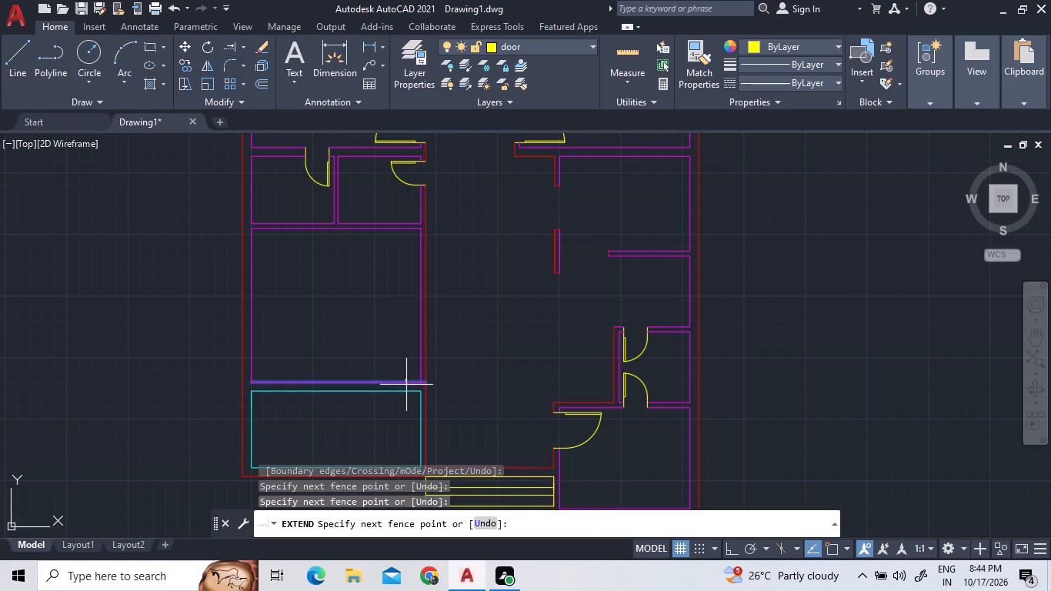
left_click(405, 386)
double_click(405, 380)
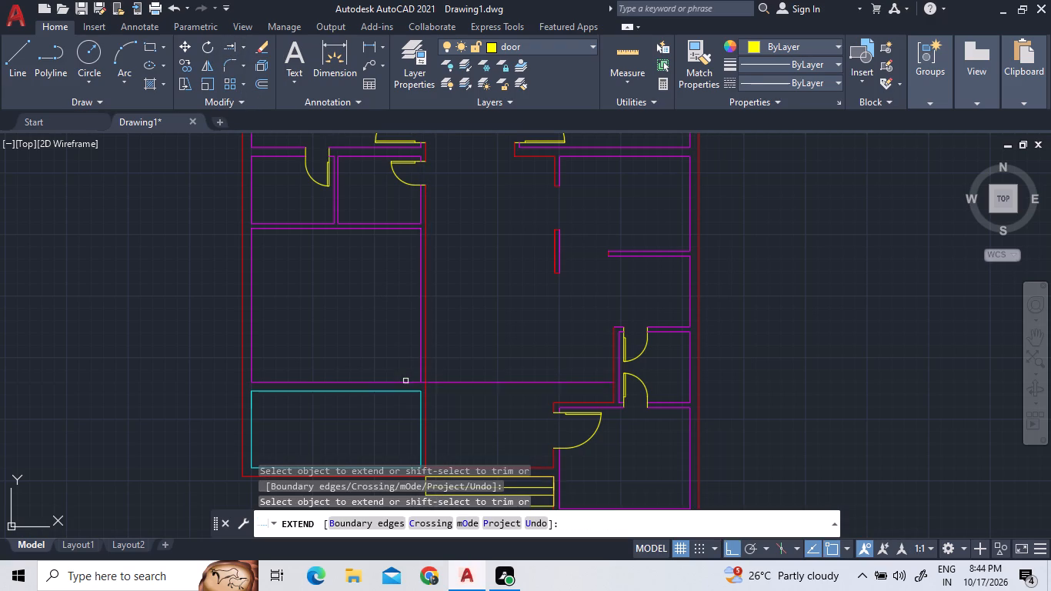
triple_click(406, 392)
left_click(406, 392)
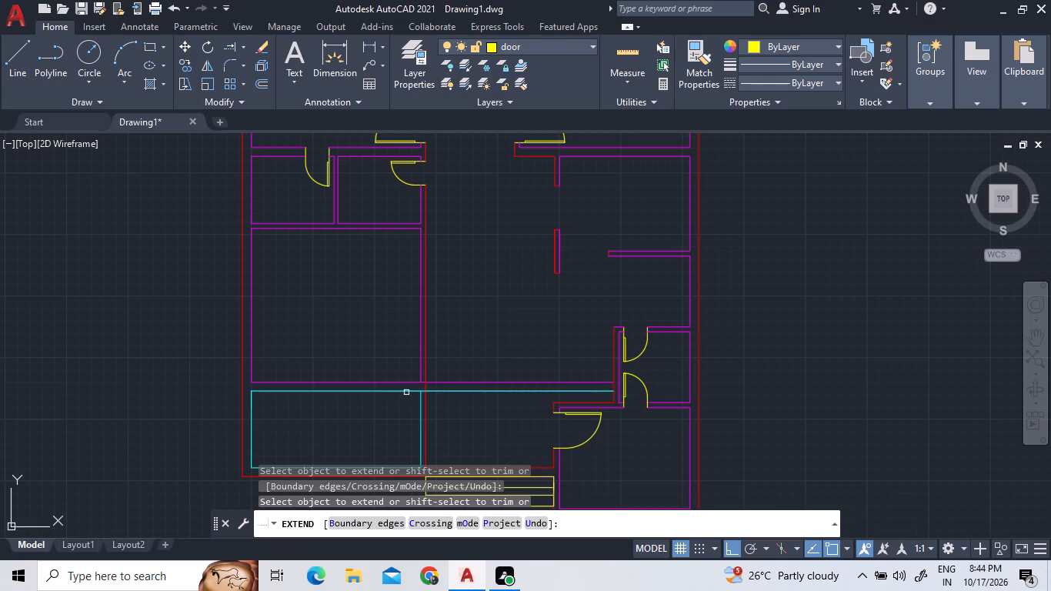
right_click(489, 327)
left_click(494, 330)
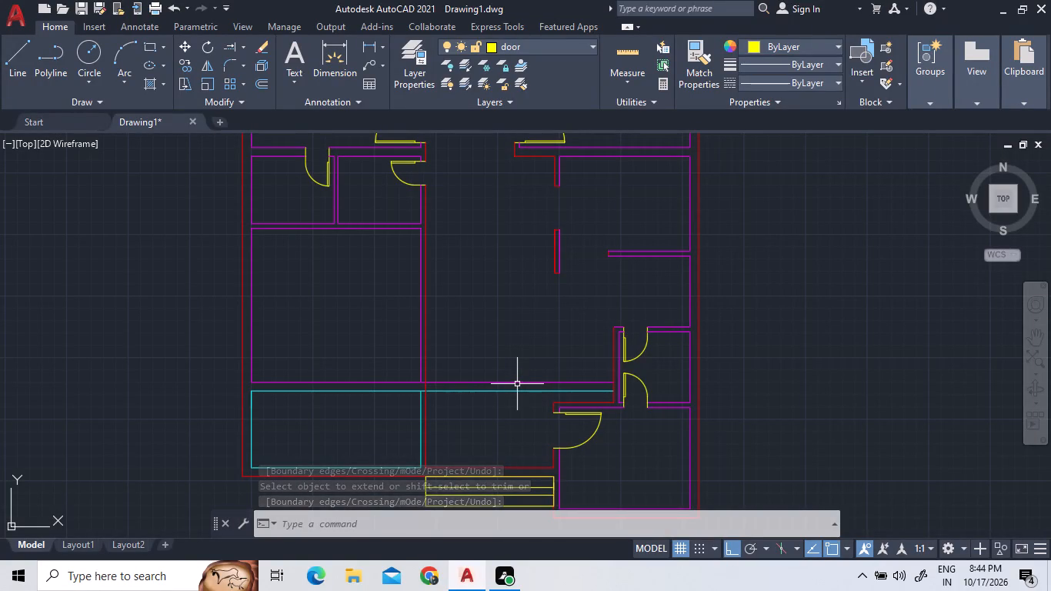
Move the small east room's walls and doors, plus the southeast room's north wall and door, north so its door jamb meets the extended cyan line.
scroll(548, 415, "up", 1)
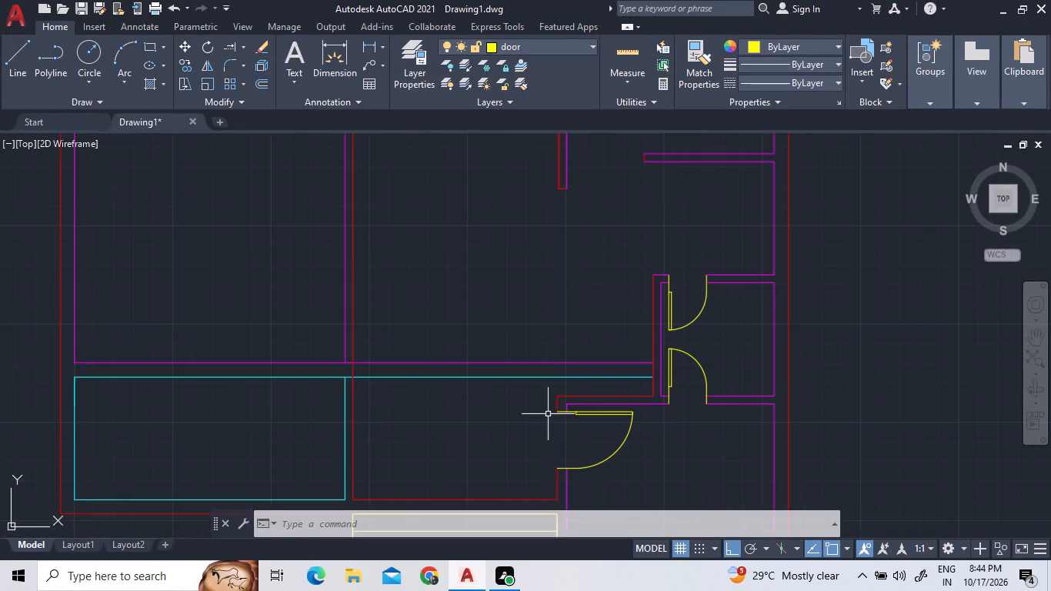
scroll(548, 414, "down", 2)
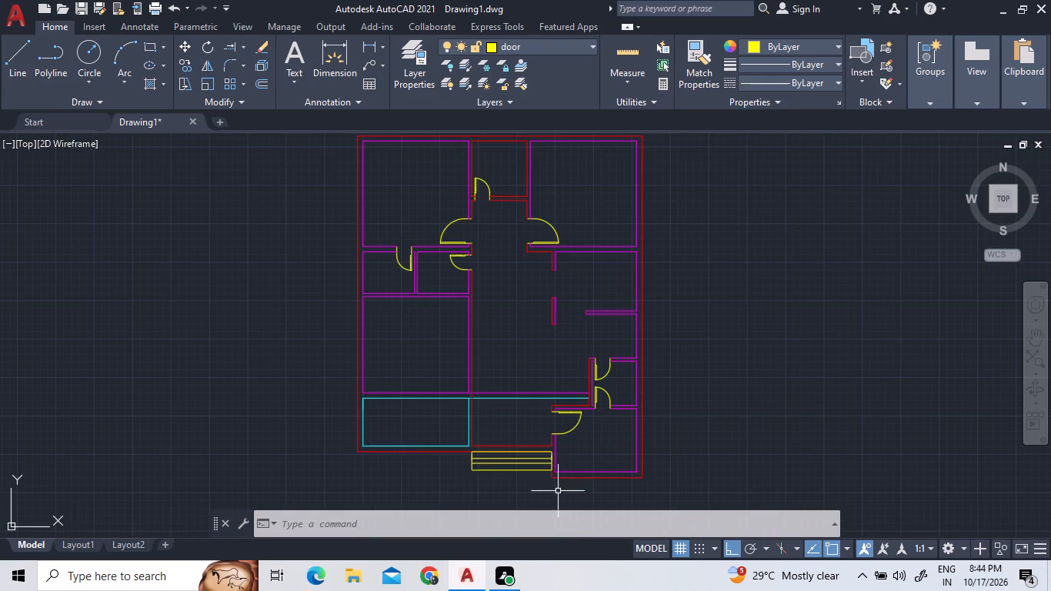
scroll(558, 491, "up", 1)
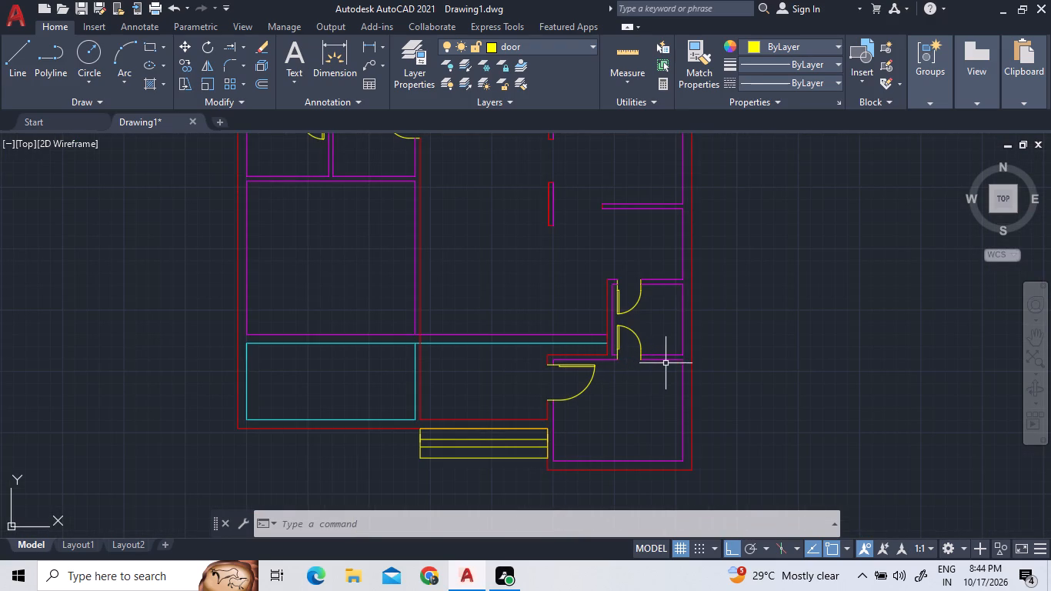
double_click(670, 393)
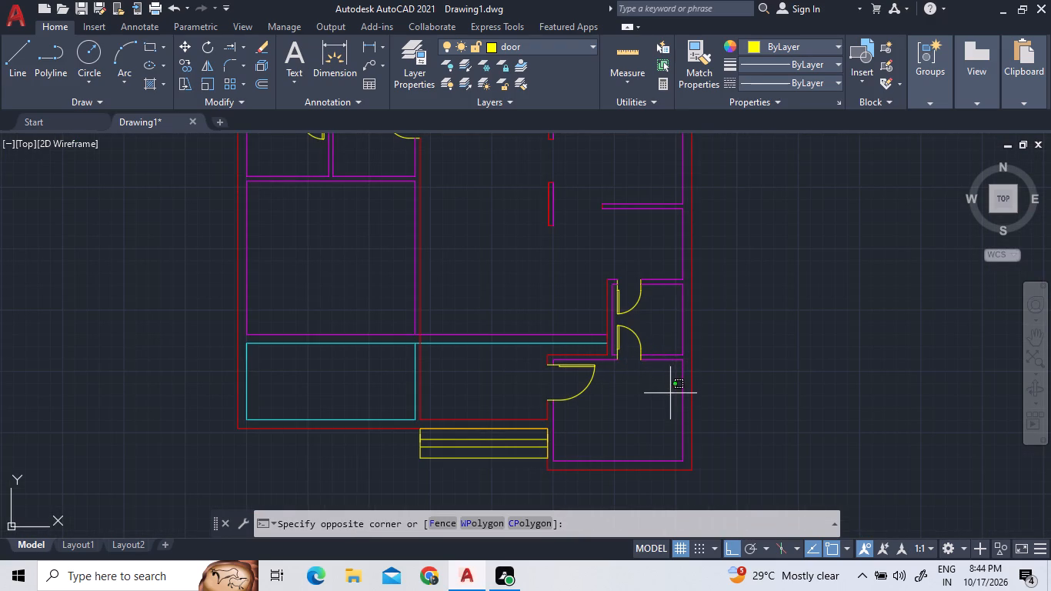
triple_click(527, 347)
left_click(631, 312)
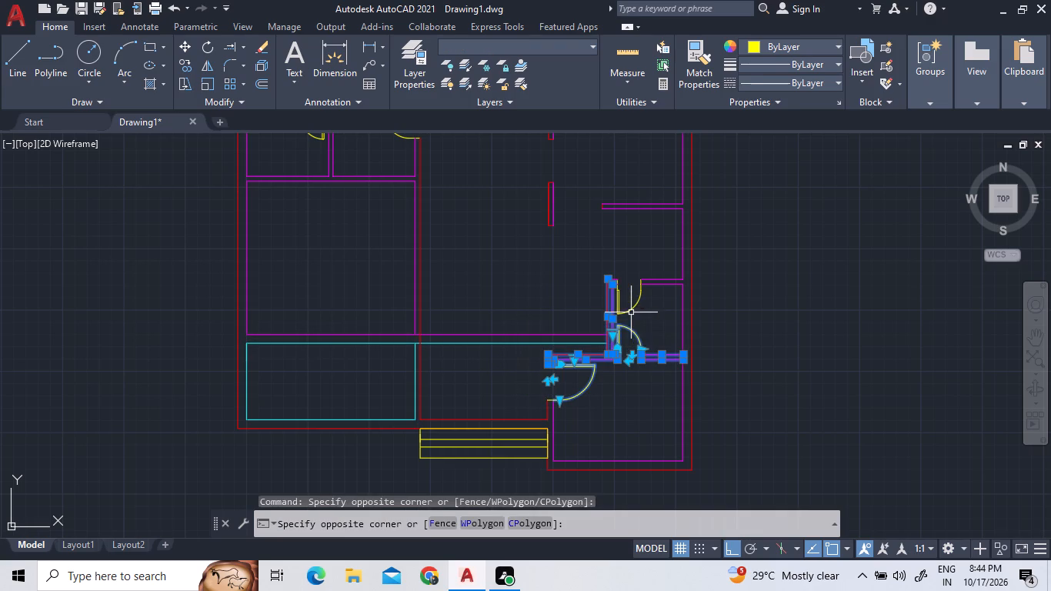
left_click(628, 303)
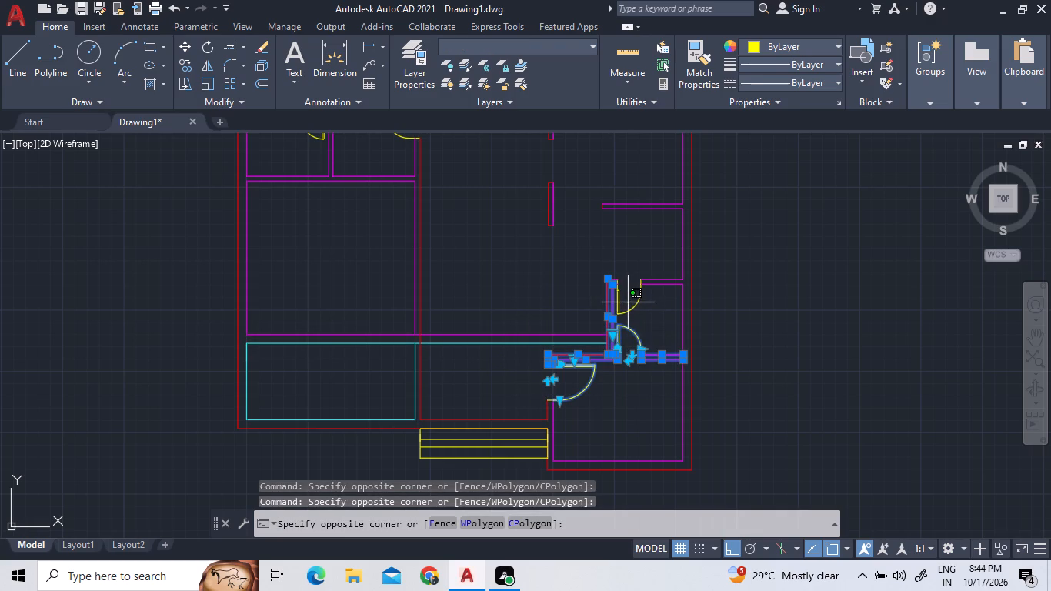
left_click(627, 309)
double_click(616, 309)
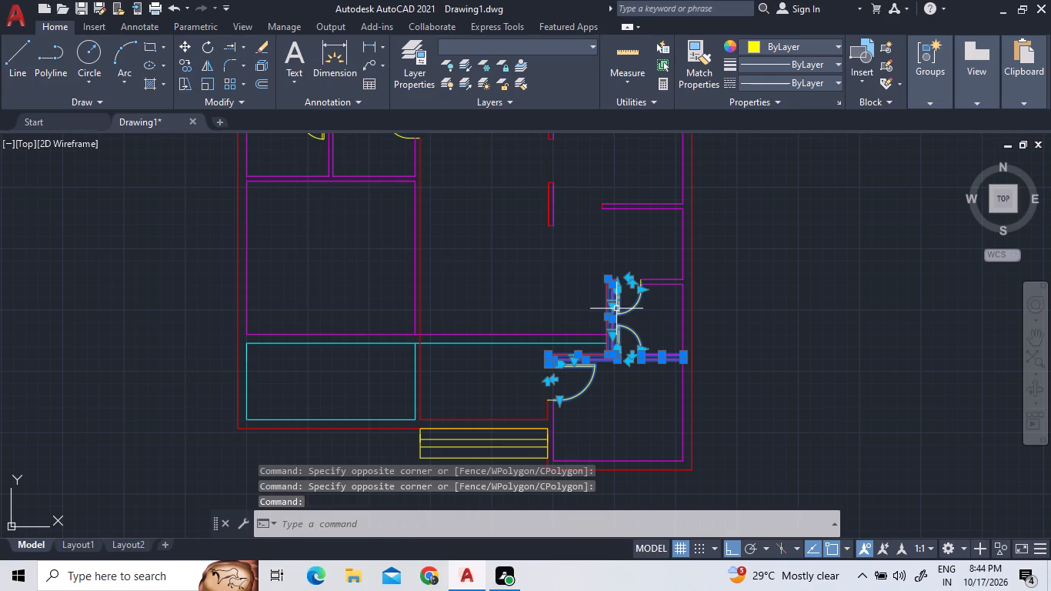
double_click(664, 282)
double_click(662, 285)
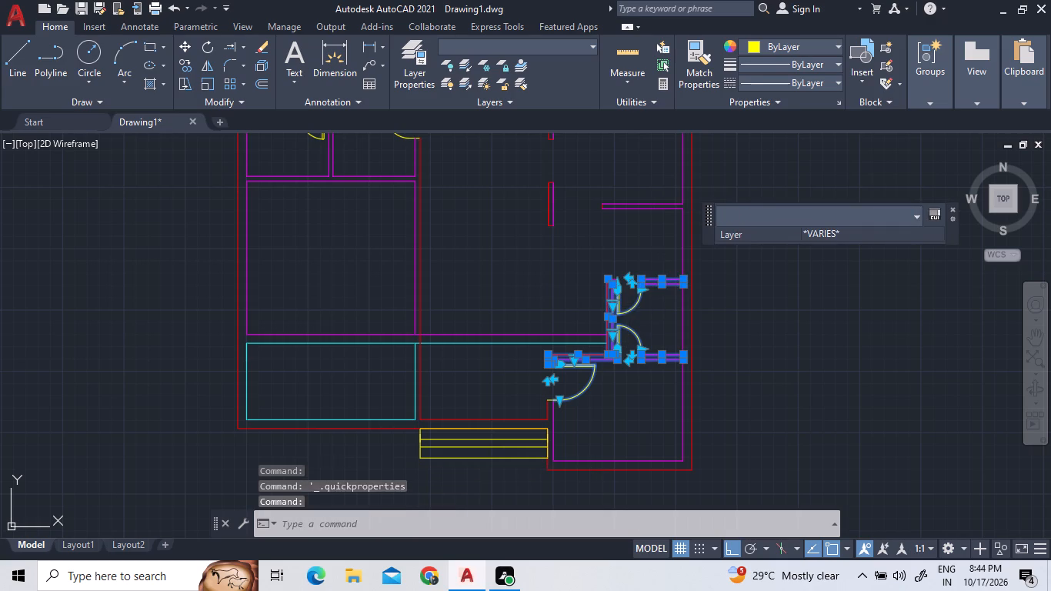
scroll(592, 327, "up", 2)
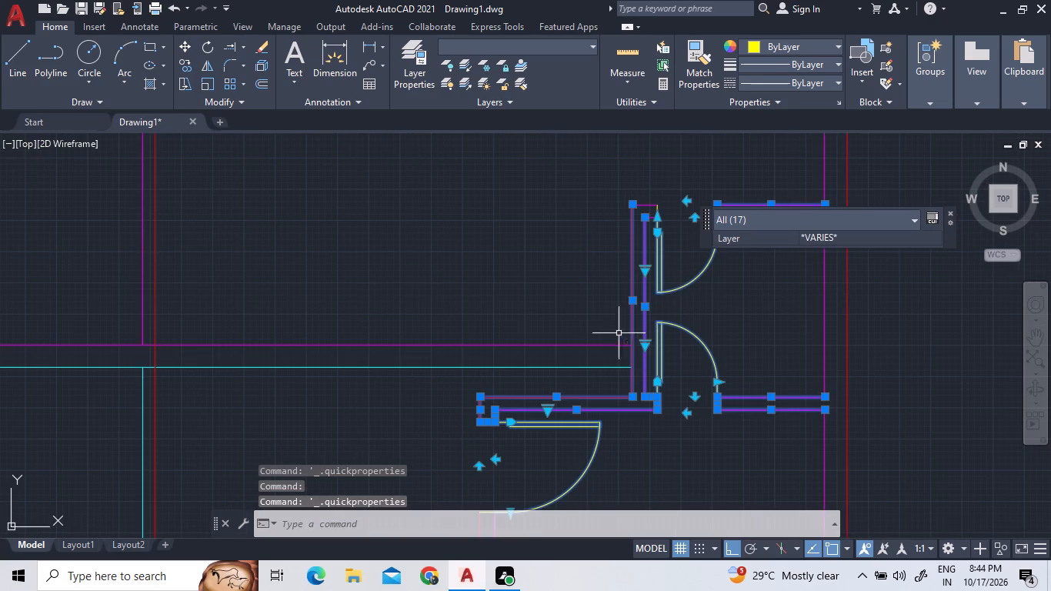
right_click(535, 316)
left_click(549, 321)
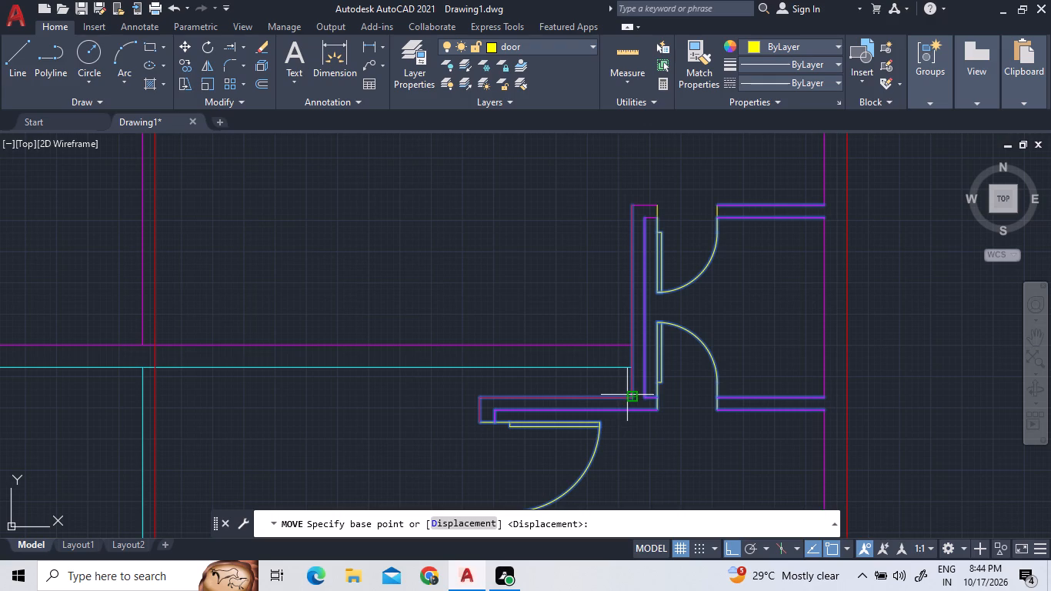
left_click(480, 421)
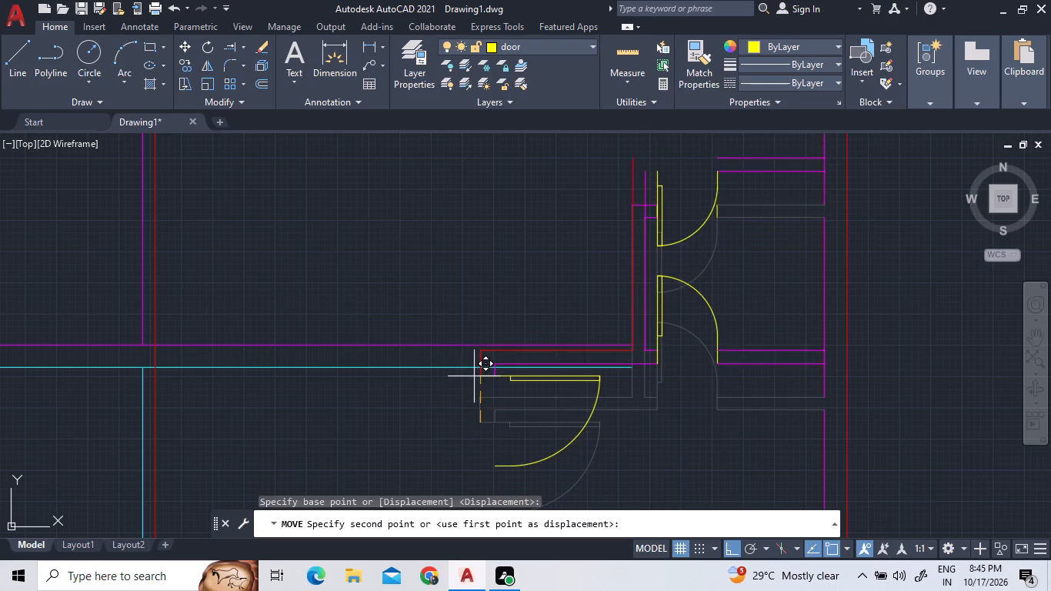
scroll(474, 372, "up", 2)
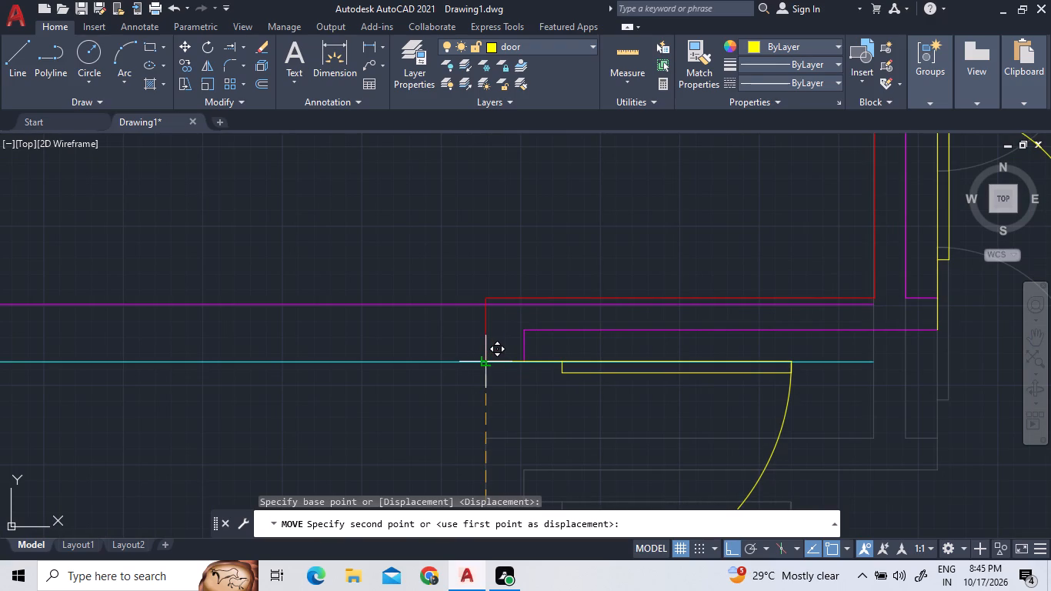
scroll(481, 359, "up", 1)
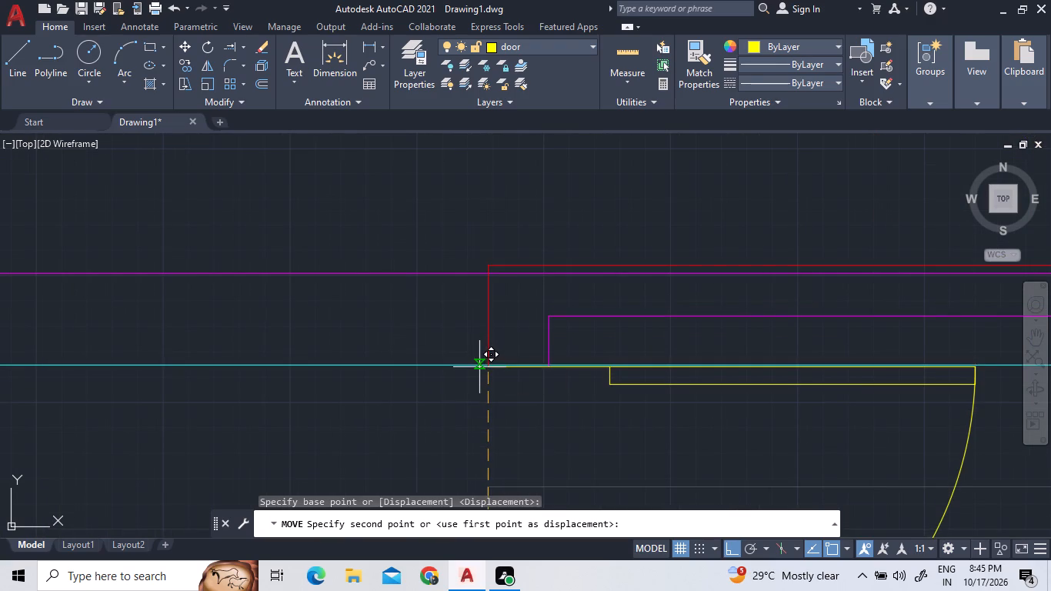
scroll(481, 363, "up", 5)
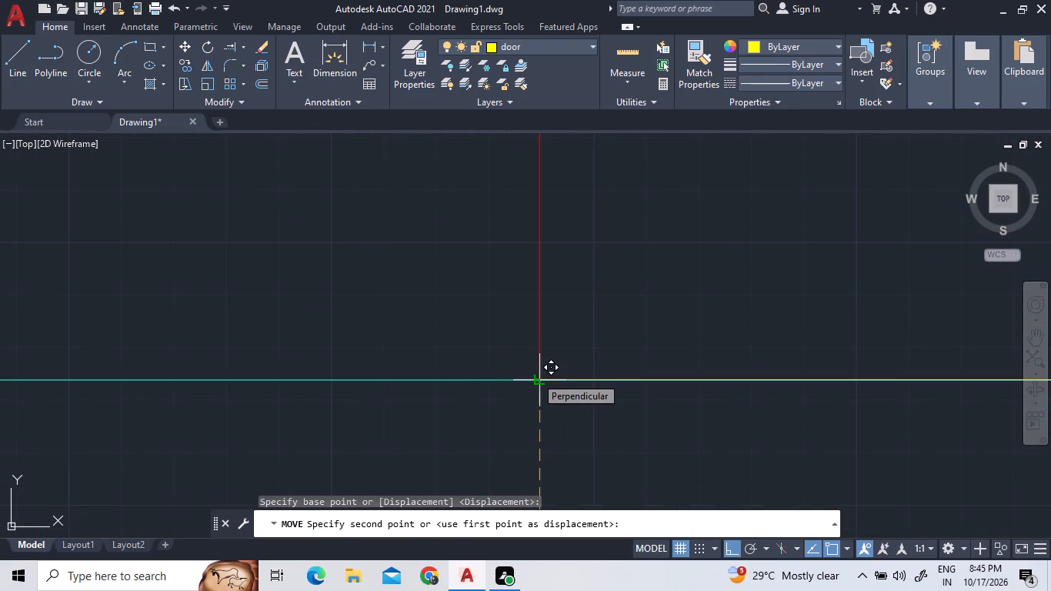
double_click(536, 376)
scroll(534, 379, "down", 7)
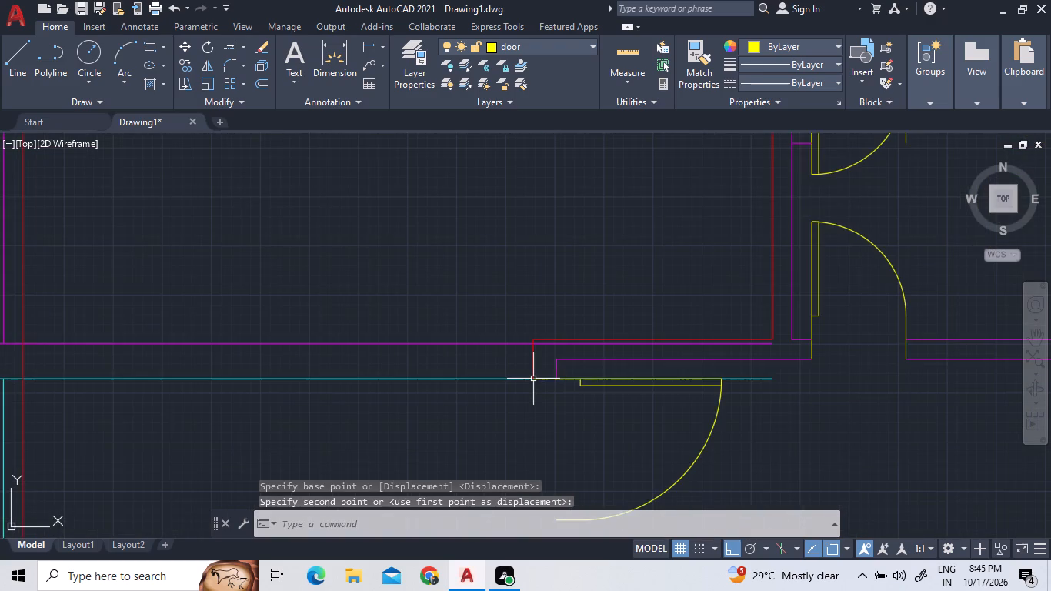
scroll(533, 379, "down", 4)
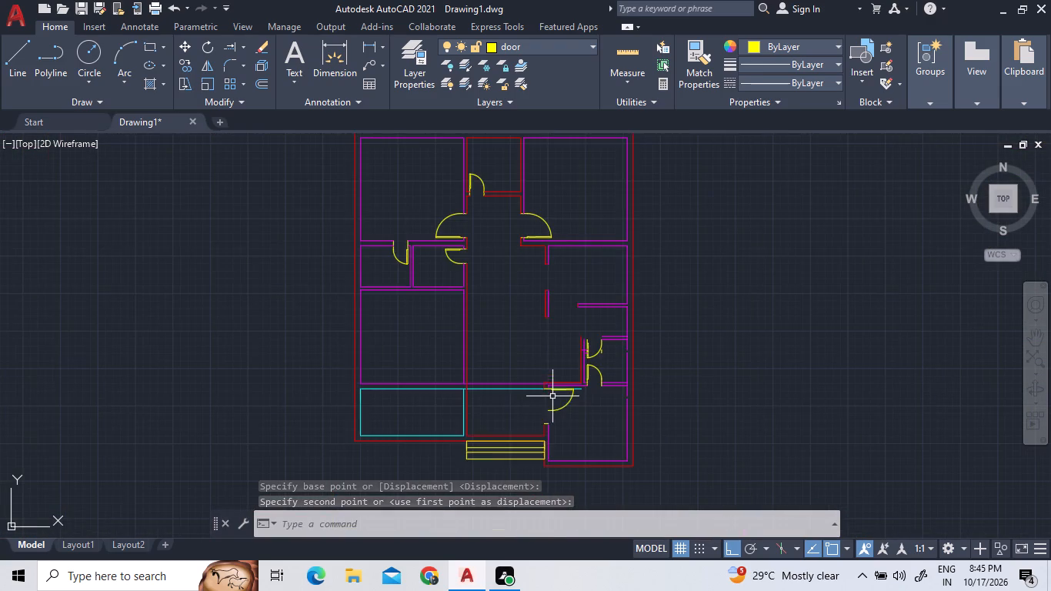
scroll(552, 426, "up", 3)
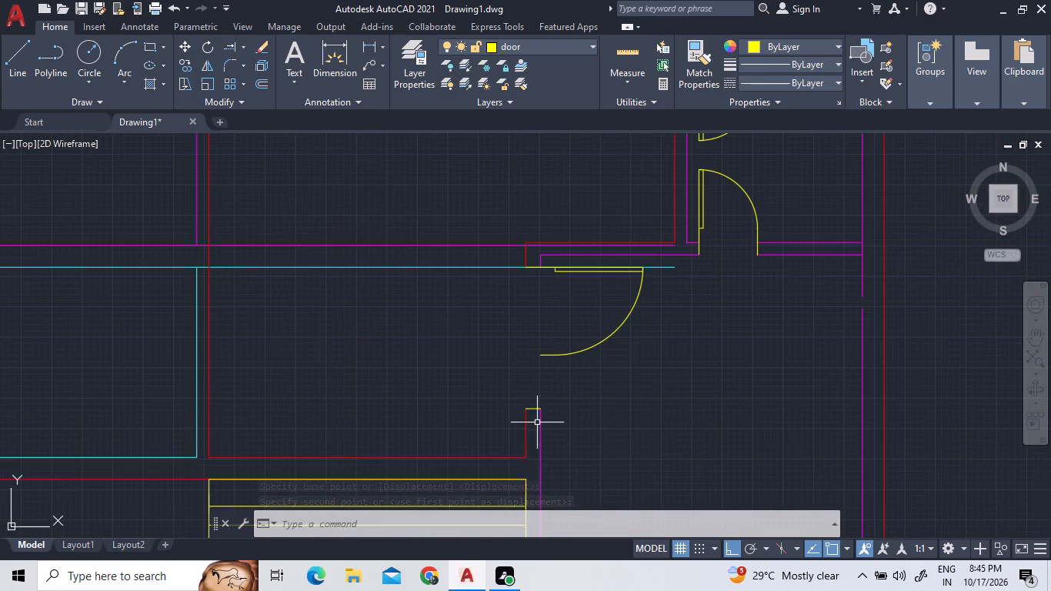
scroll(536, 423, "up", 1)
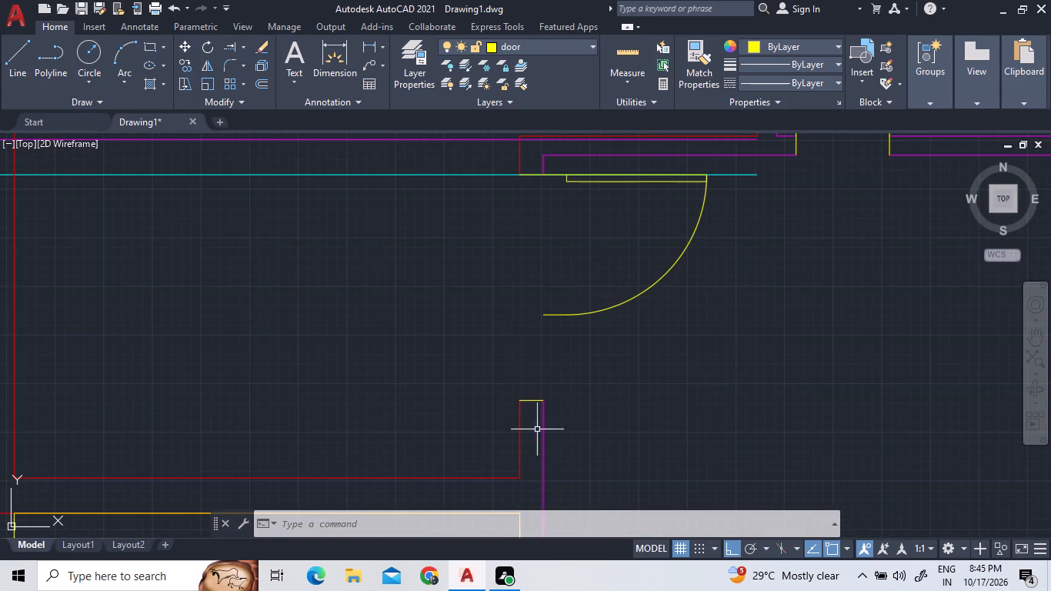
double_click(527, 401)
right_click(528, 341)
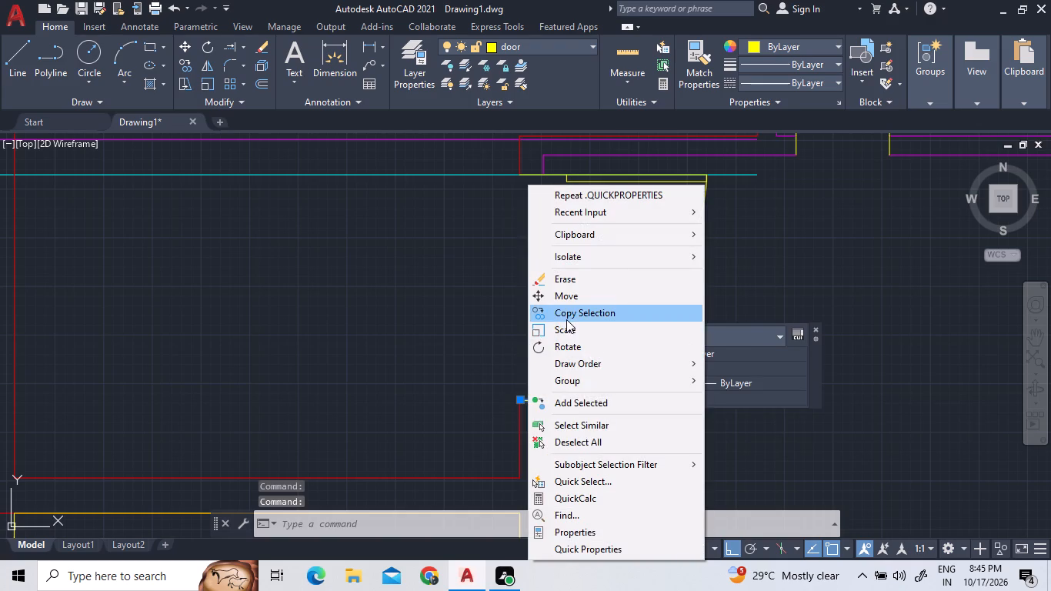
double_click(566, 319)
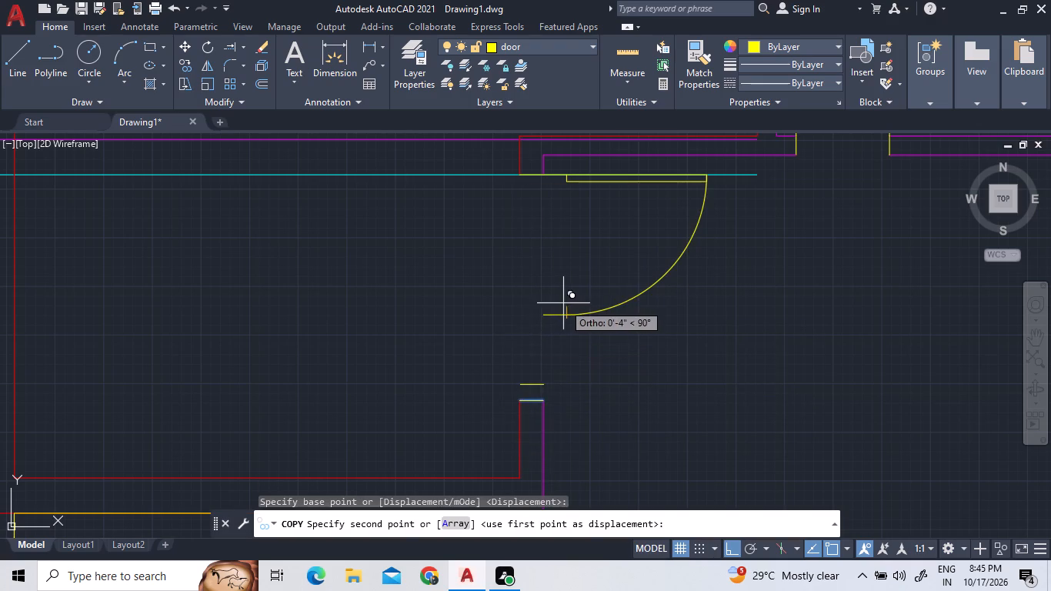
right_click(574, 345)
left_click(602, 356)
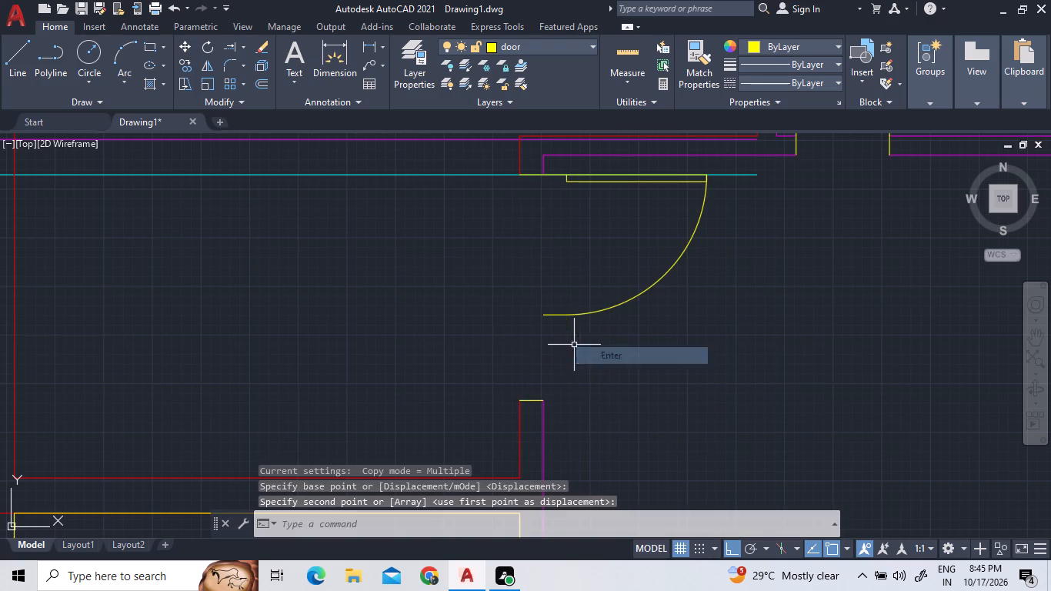
Move the south jamb line of the southeast room's door opening north to the end of the door's swing arc.
left_click(536, 402)
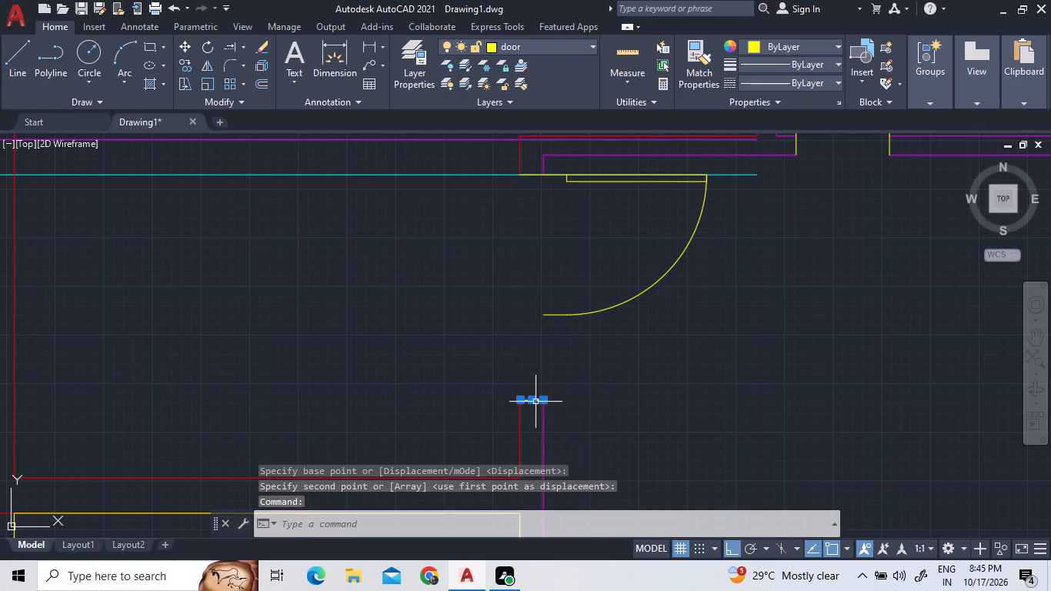
right_click(560, 348)
left_click(598, 299)
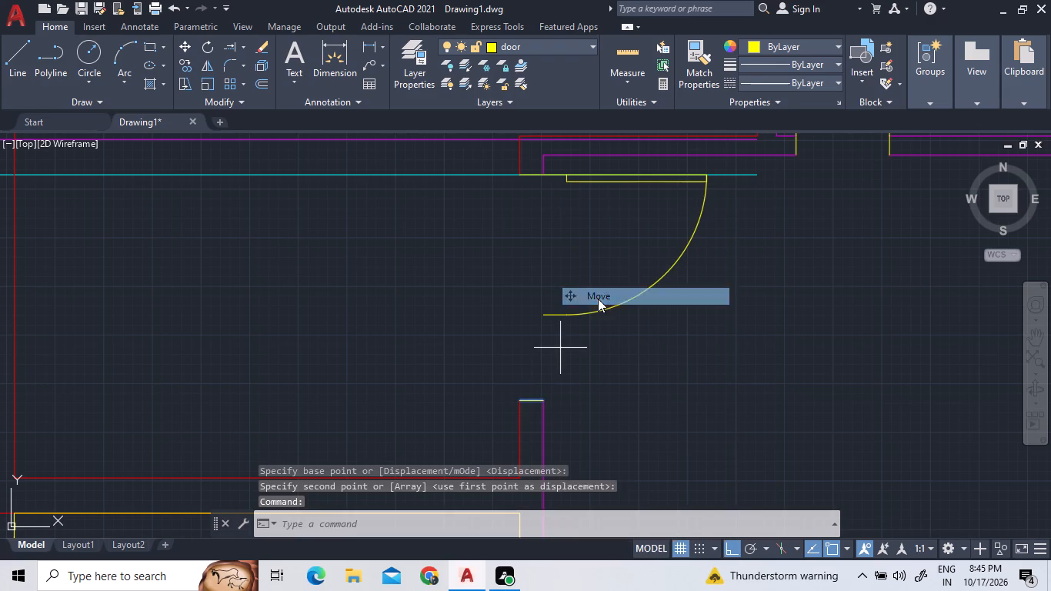
left_click(542, 399)
double_click(546, 316)
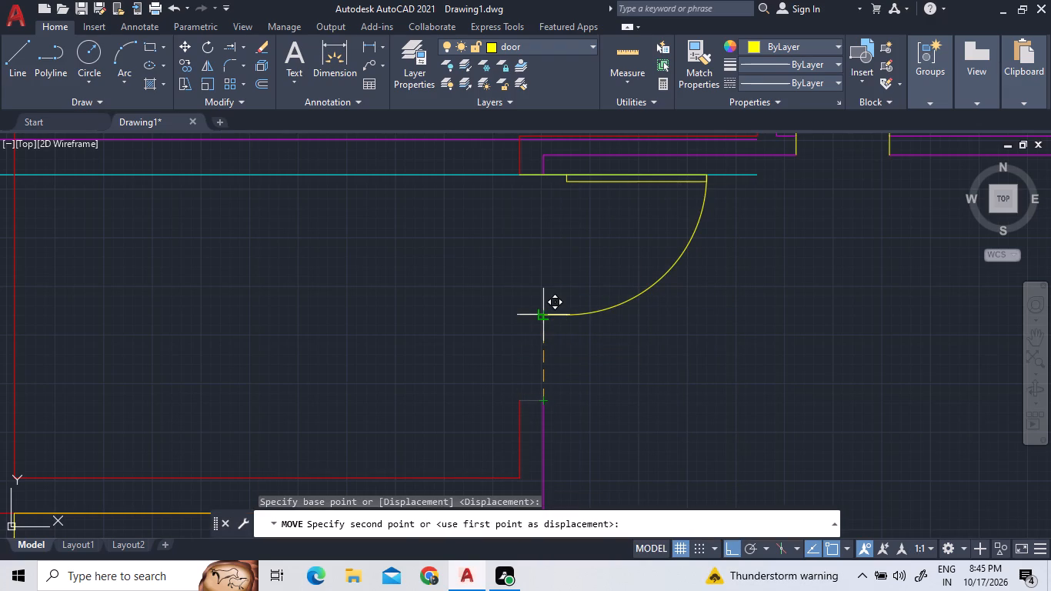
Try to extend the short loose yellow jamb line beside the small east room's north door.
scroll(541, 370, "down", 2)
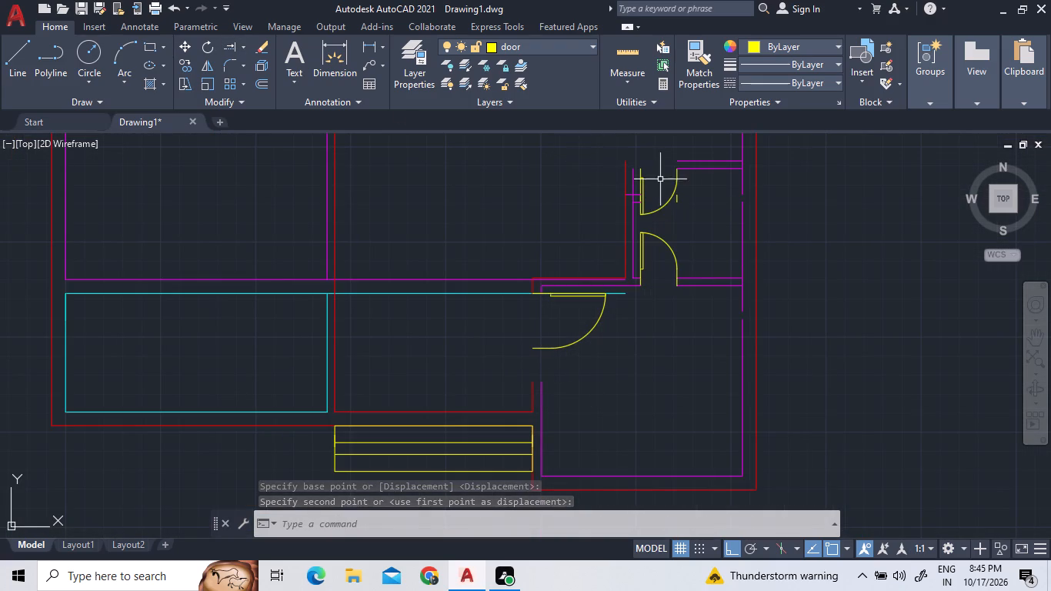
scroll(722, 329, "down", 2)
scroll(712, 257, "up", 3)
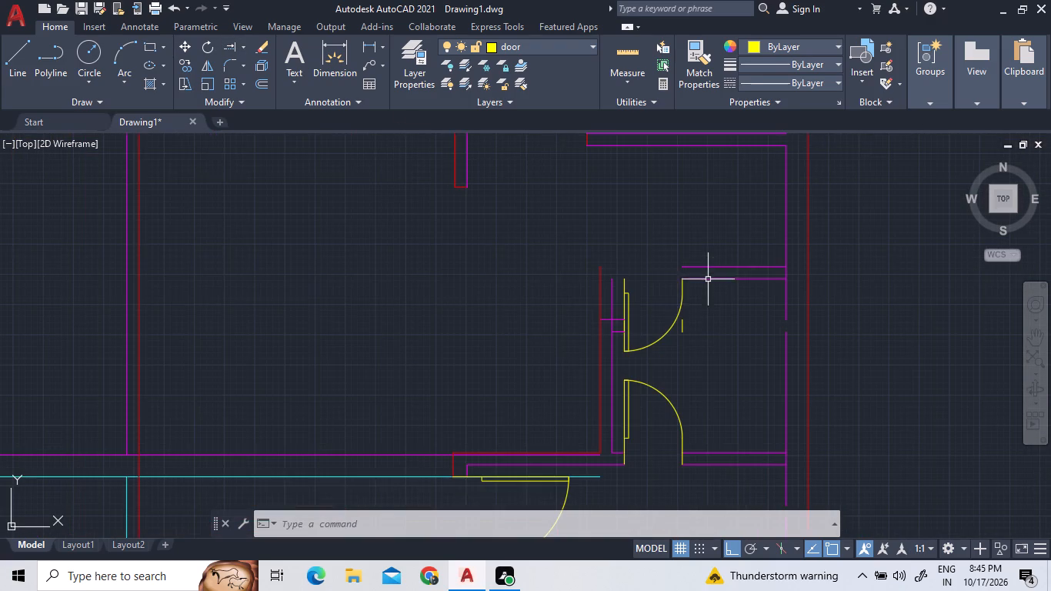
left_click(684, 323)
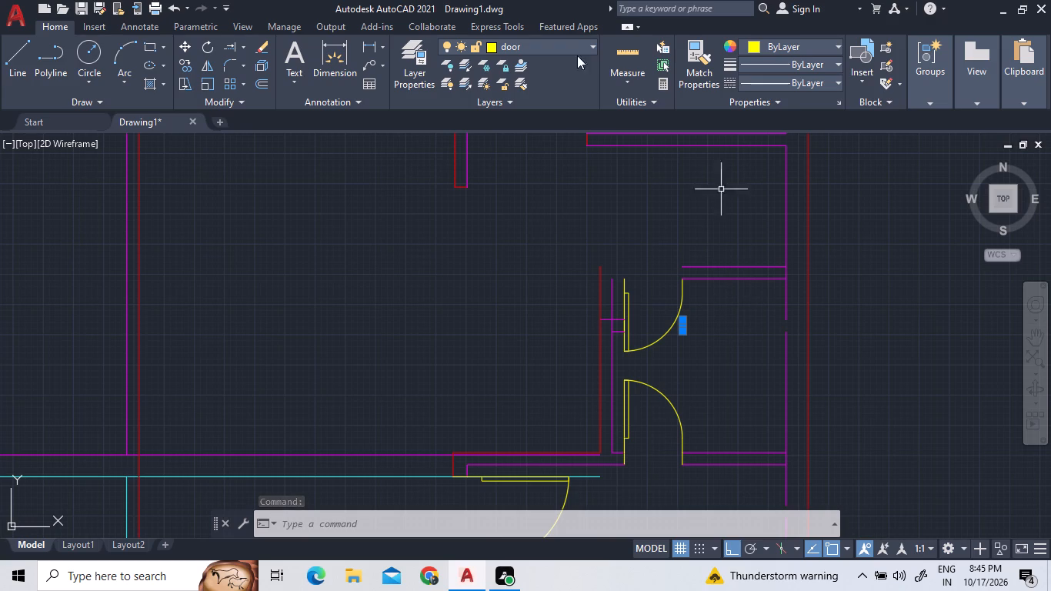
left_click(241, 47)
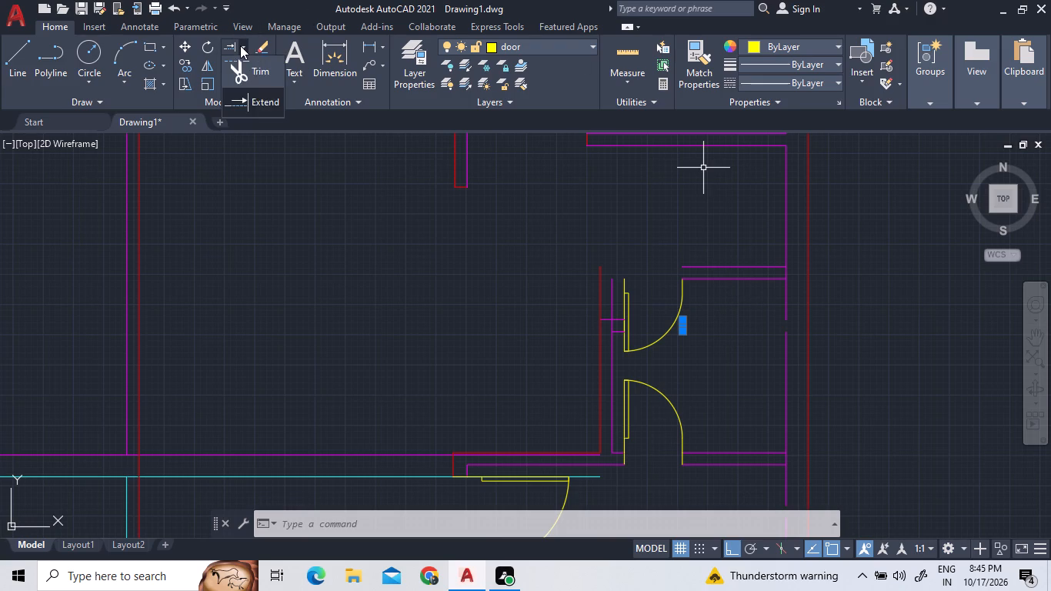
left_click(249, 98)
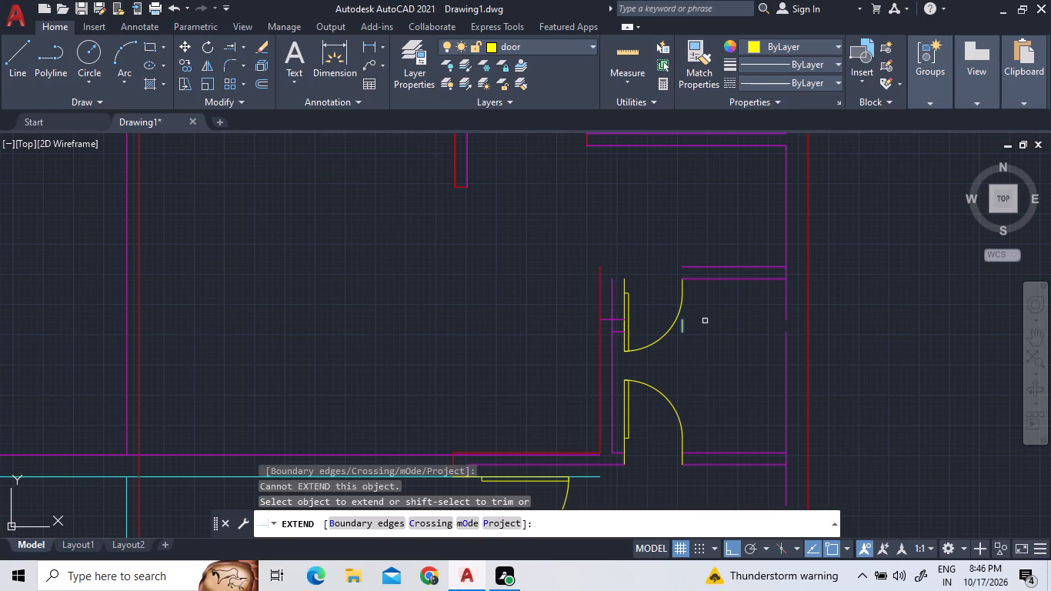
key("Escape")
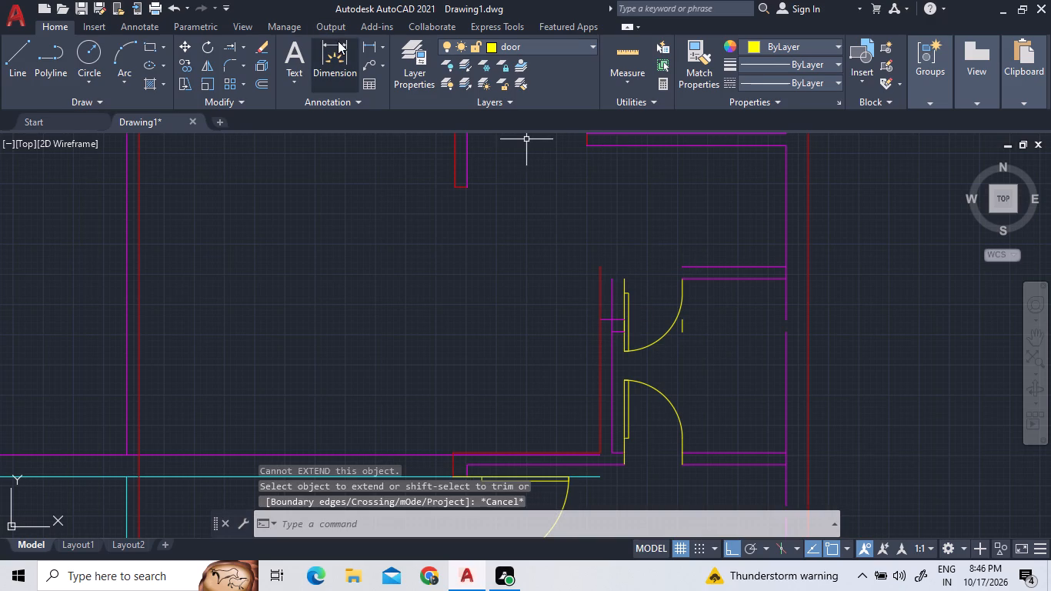
Undo the south jamb line's move and the northward move of the small east room's walls and doors.
triple_click(175, 12)
left_click(175, 12)
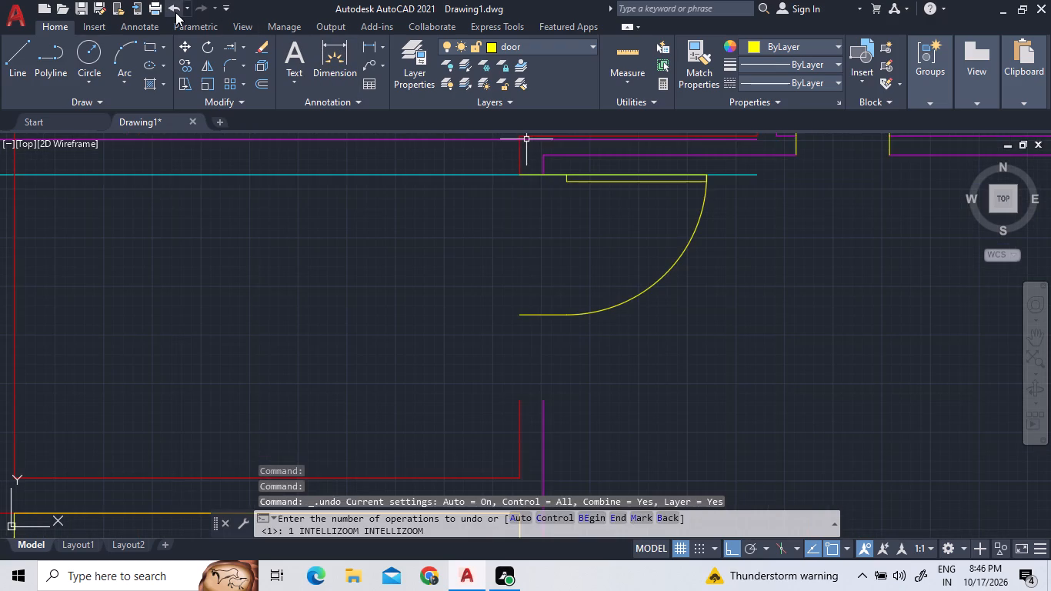
scroll(339, 269, "down", 4)
scroll(379, 196, "up", 2)
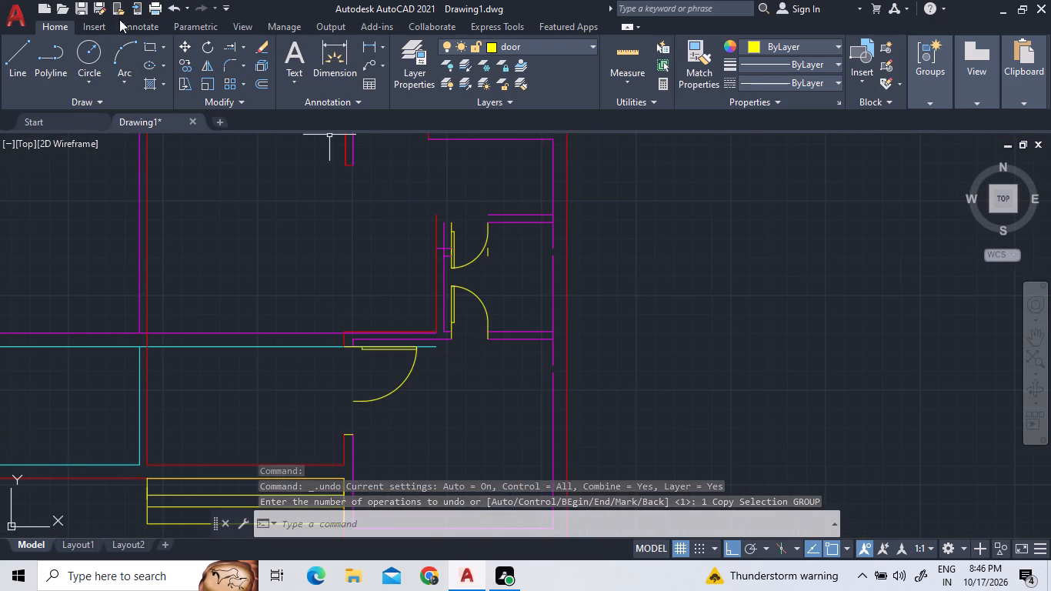
left_click(168, 5)
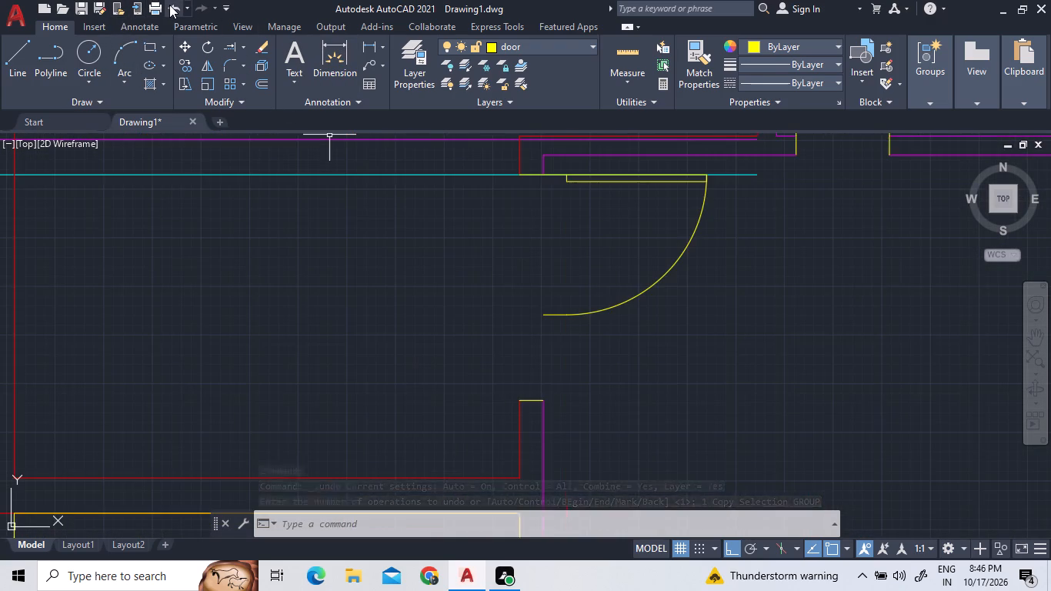
double_click(169, 5)
scroll(439, 362, "down", 3)
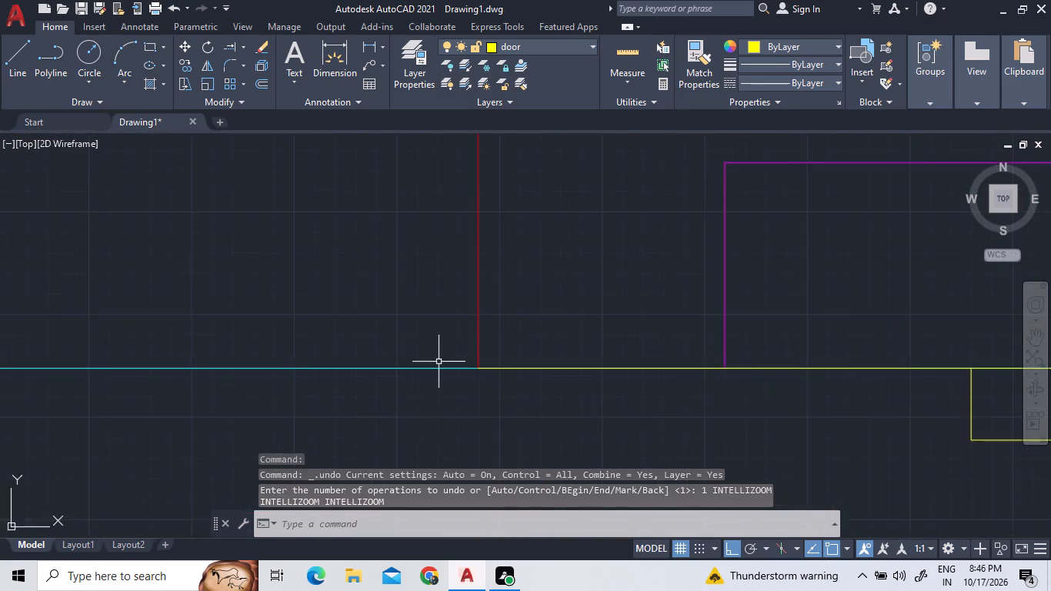
scroll(439, 362, "down", 7)
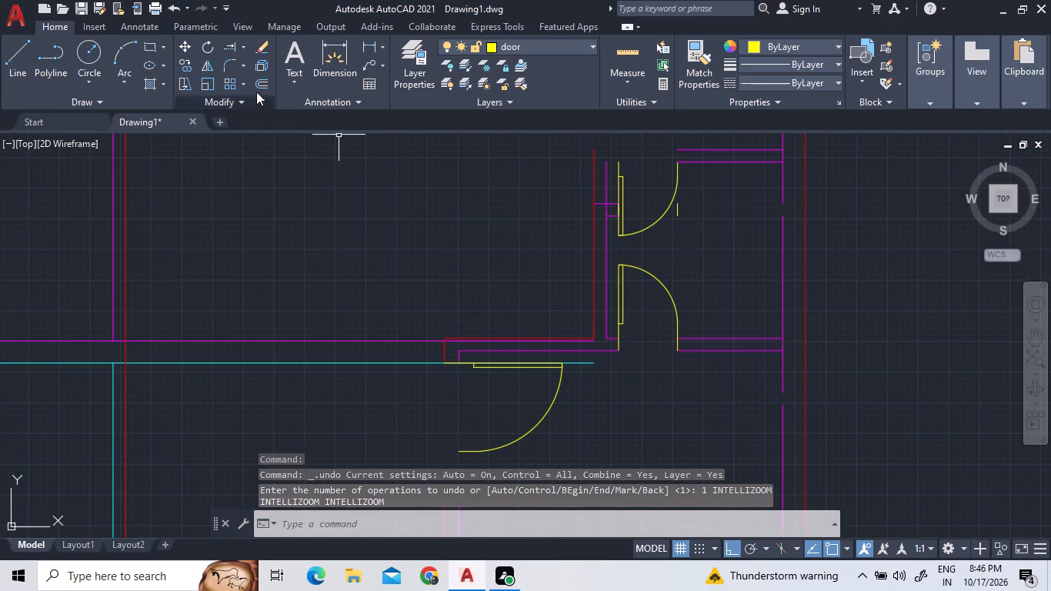
double_click(174, 6)
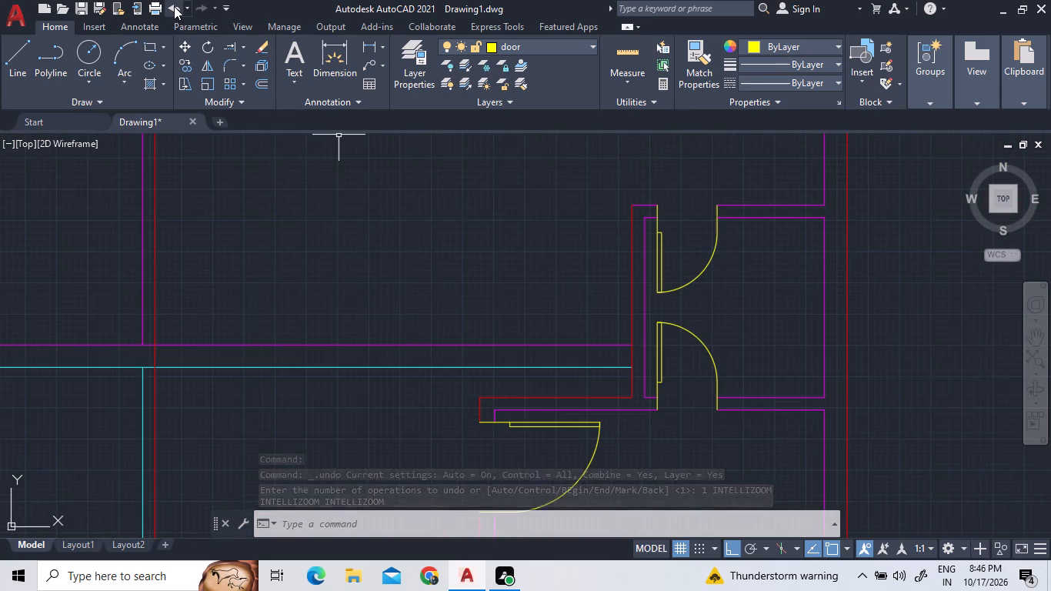
Trim the hall's red west wall line where it crosses between the extended magenta and cyan wall lines.
scroll(538, 300, "down", 1)
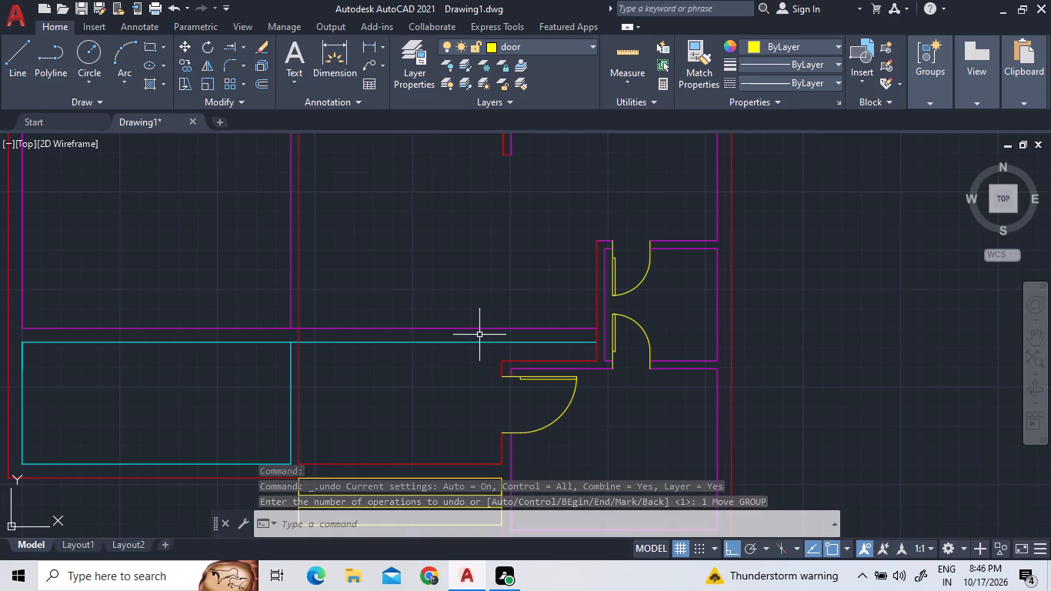
scroll(422, 319, "up", 2)
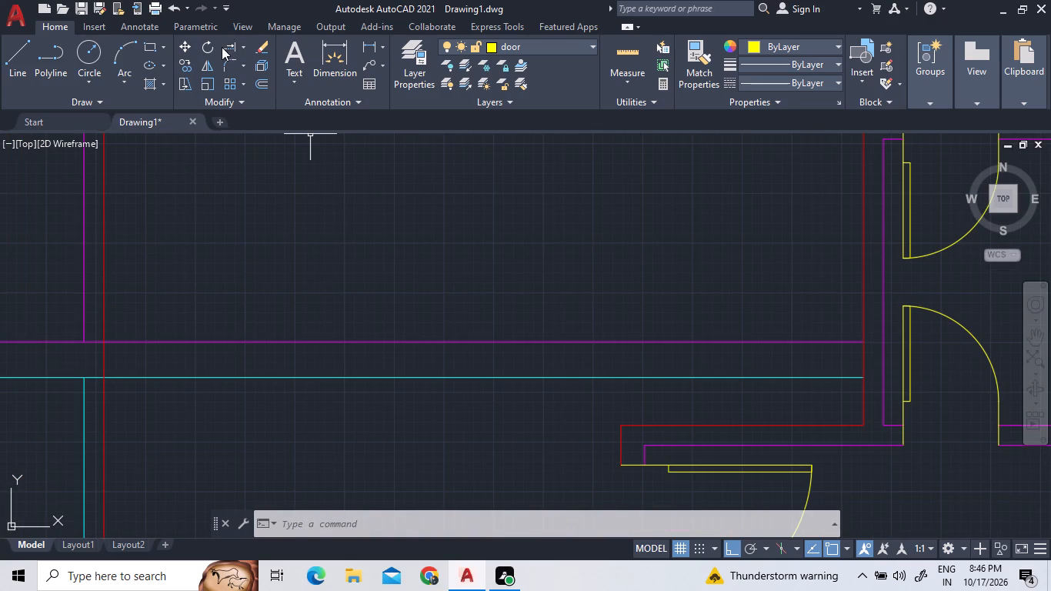
left_click(242, 49)
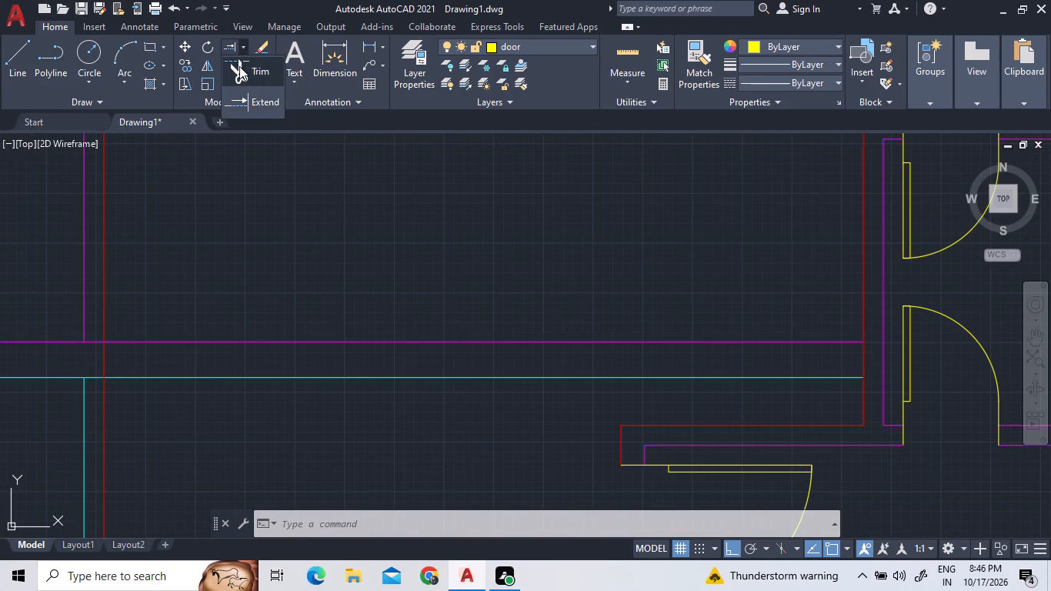
left_click(239, 66)
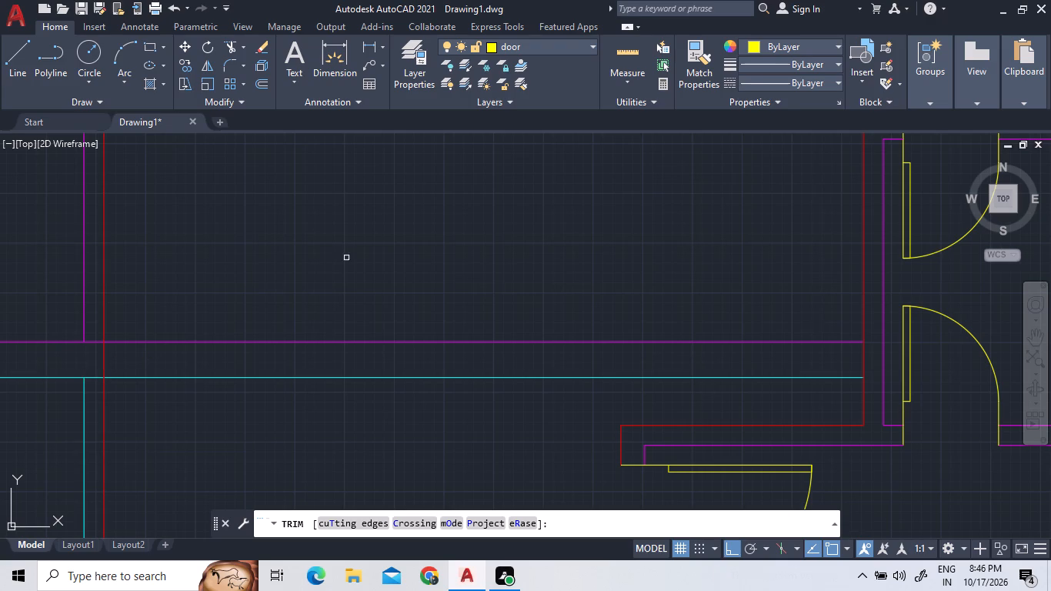
double_click(103, 366)
Draw a line across the trimmed gap from the magenta to the cyan line, continuing west to the cyan rectangle's northeast corner.
left_click(19, 52)
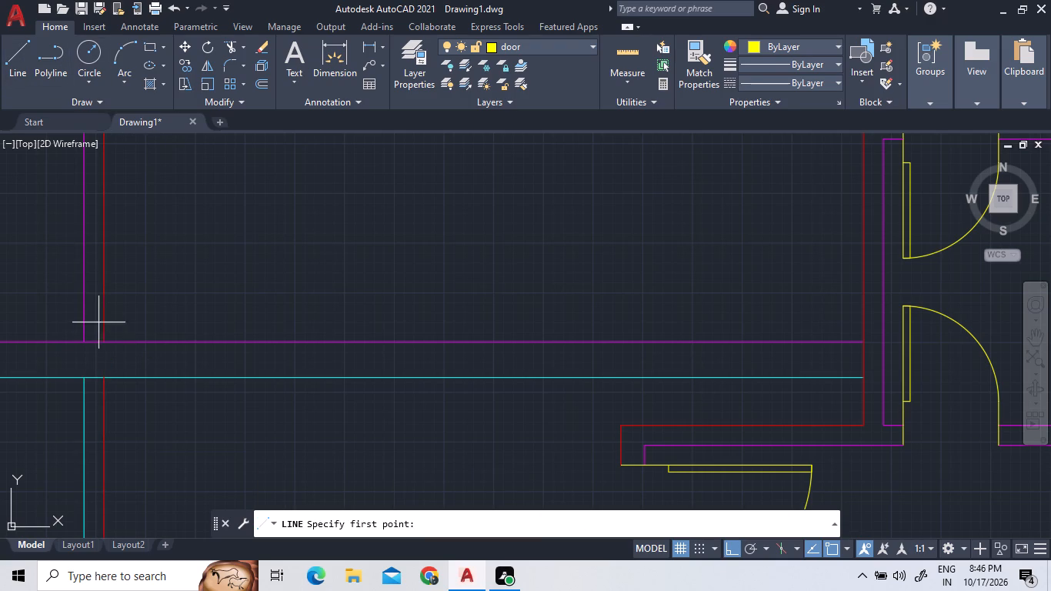
left_click(108, 339)
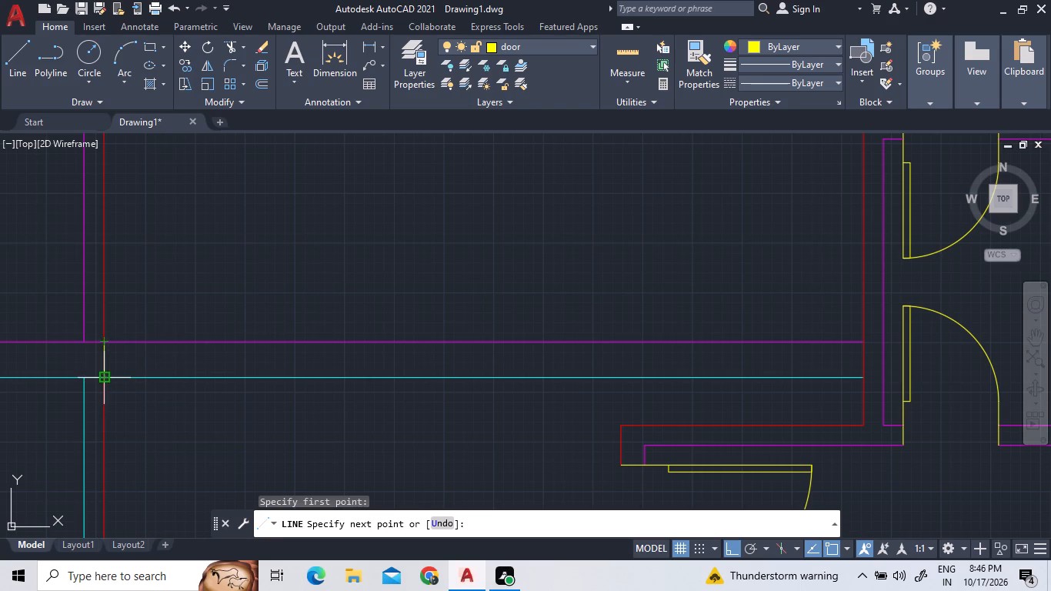
double_click(103, 382)
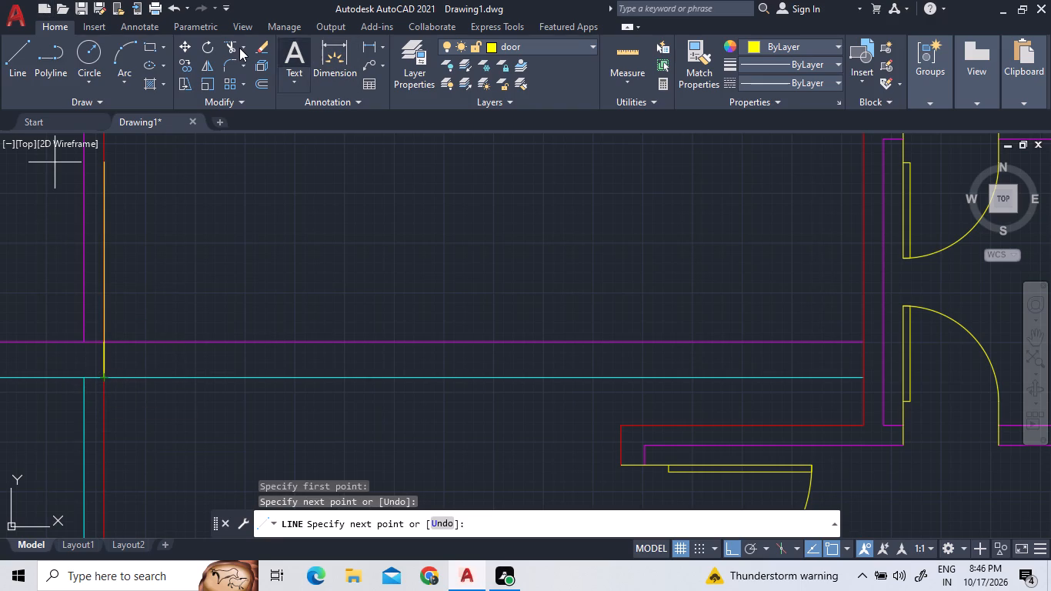
left_click(90, 377)
right_click(155, 316)
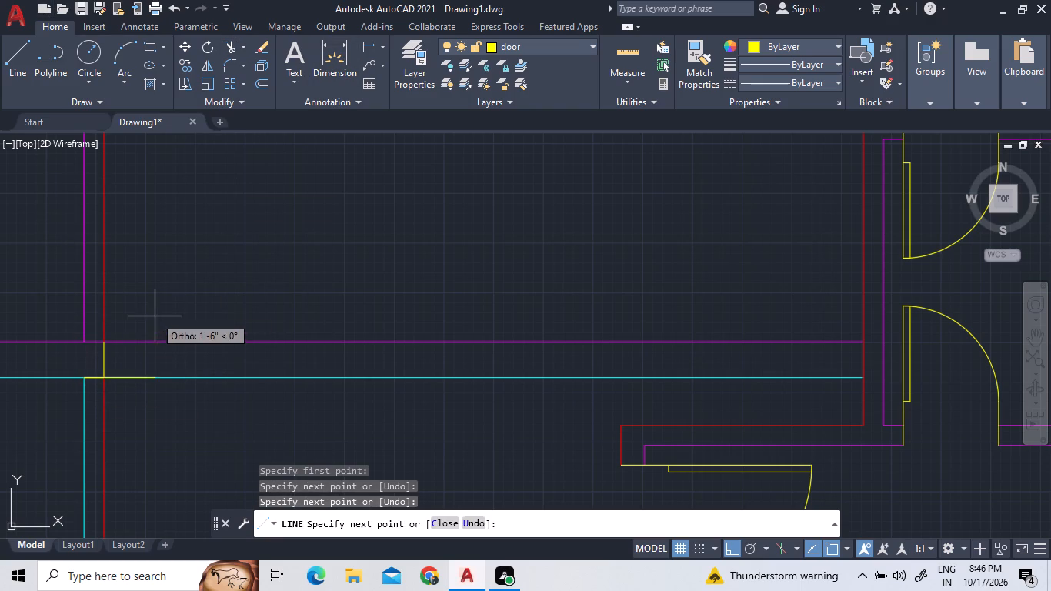
left_click(189, 325)
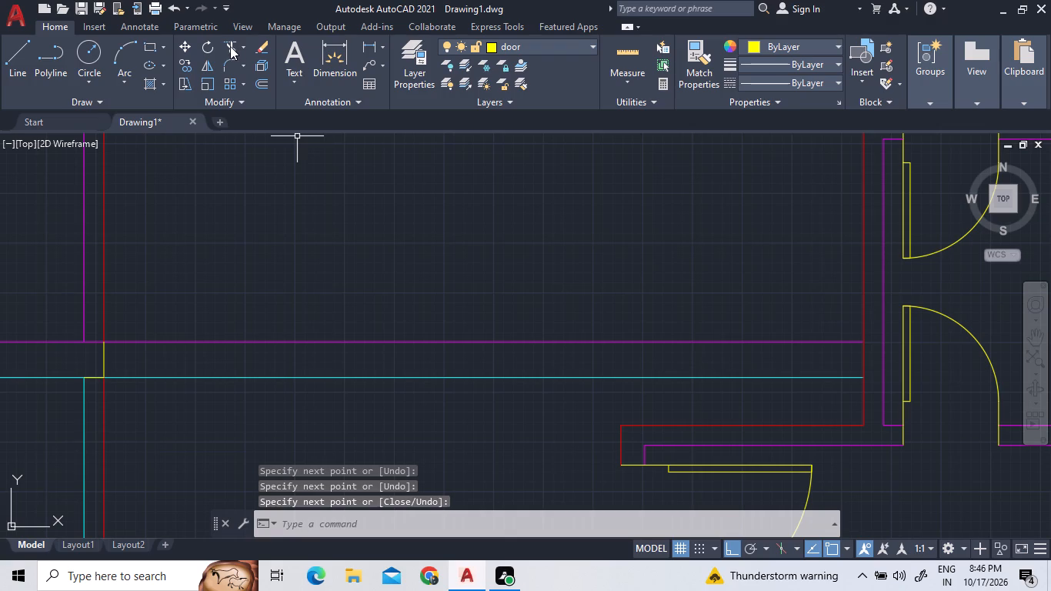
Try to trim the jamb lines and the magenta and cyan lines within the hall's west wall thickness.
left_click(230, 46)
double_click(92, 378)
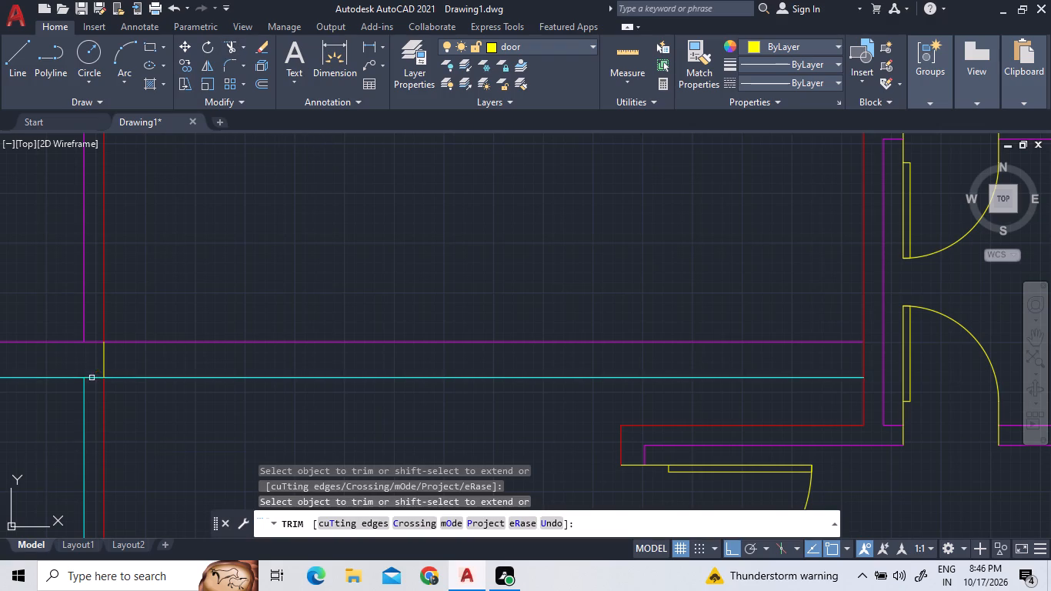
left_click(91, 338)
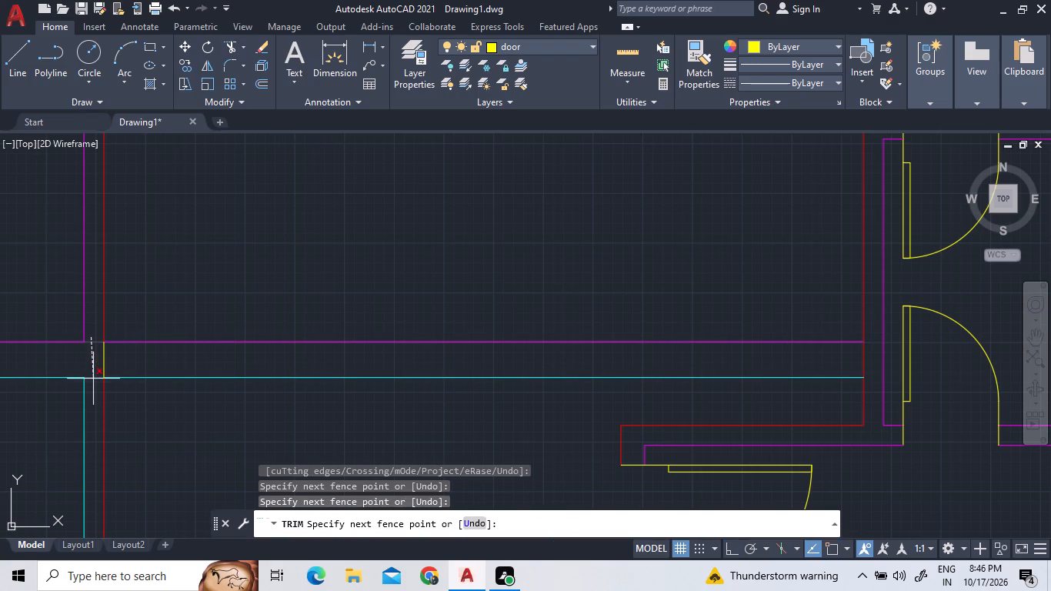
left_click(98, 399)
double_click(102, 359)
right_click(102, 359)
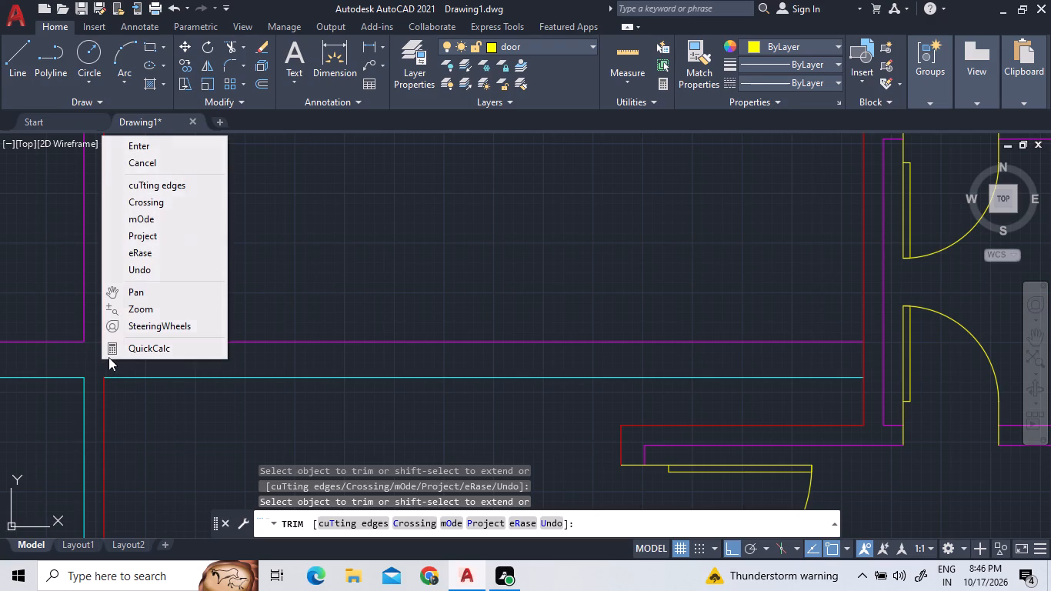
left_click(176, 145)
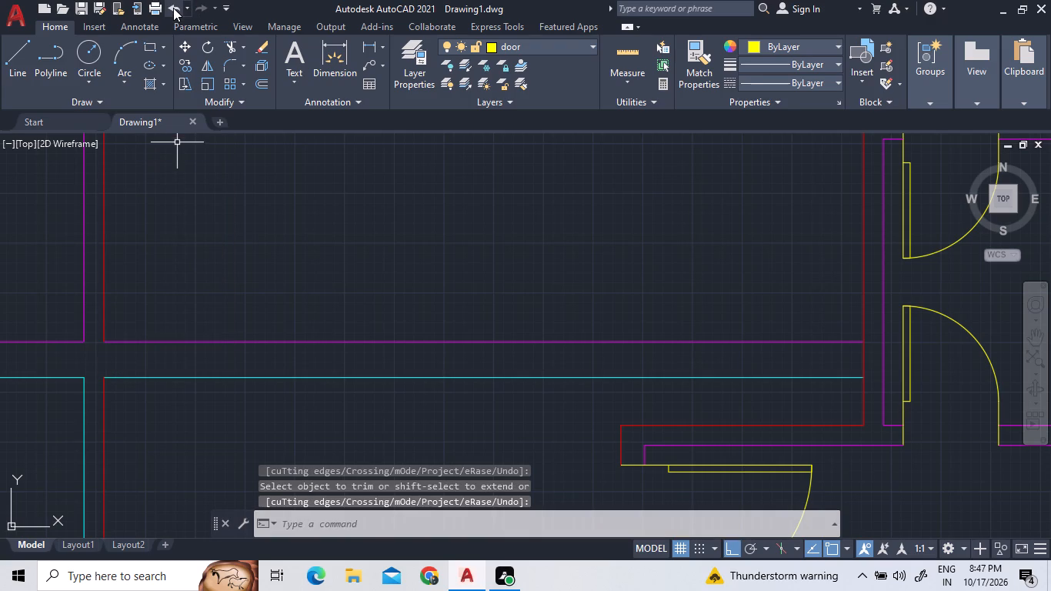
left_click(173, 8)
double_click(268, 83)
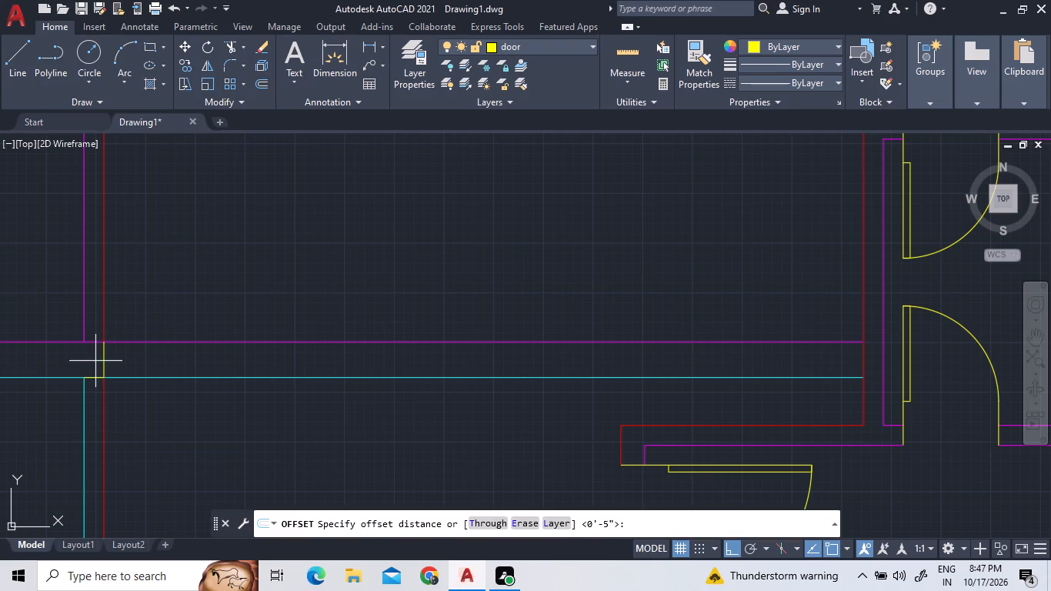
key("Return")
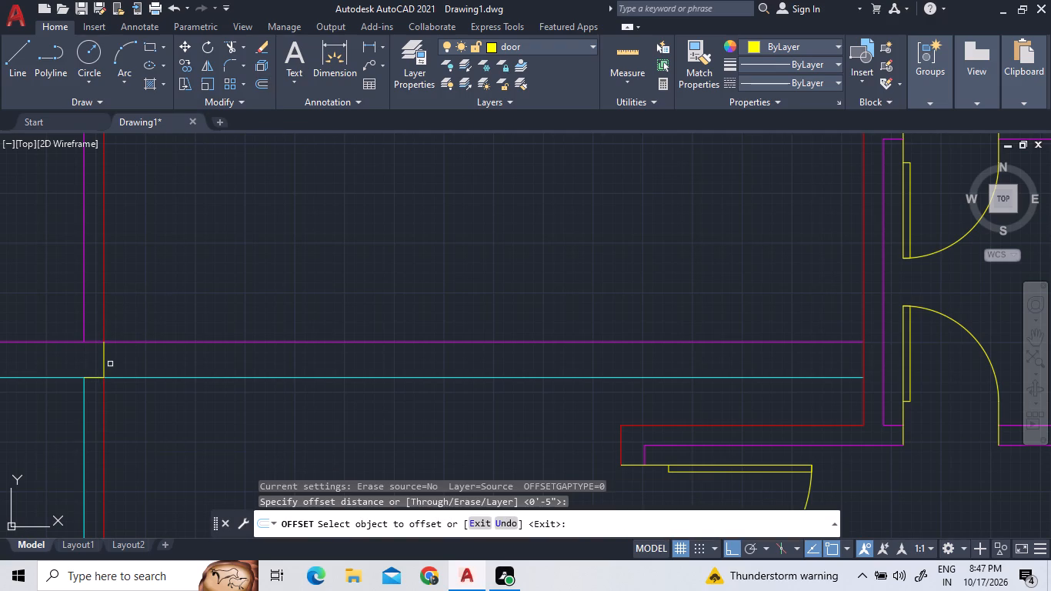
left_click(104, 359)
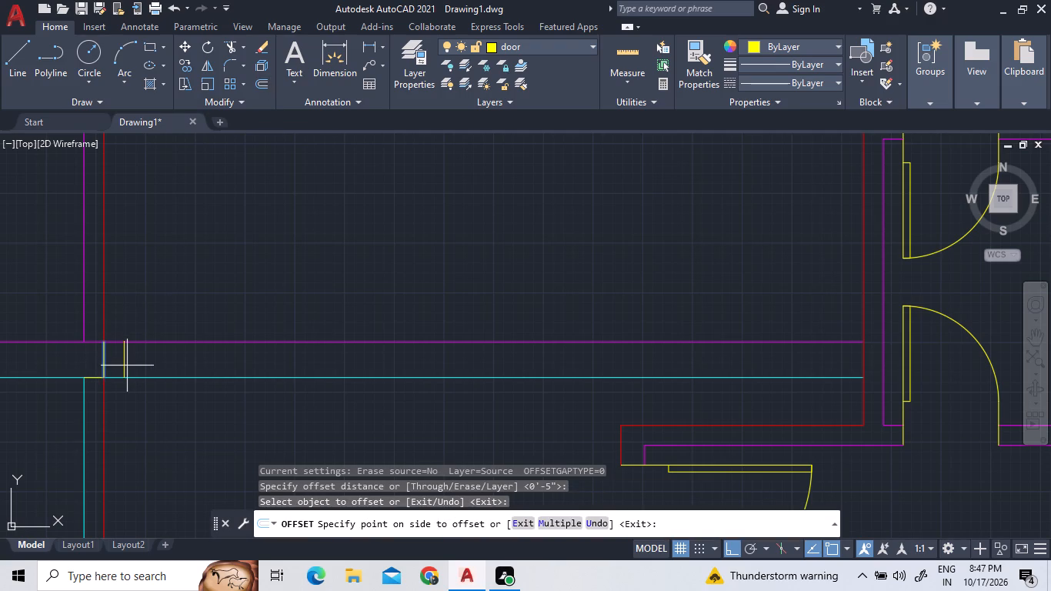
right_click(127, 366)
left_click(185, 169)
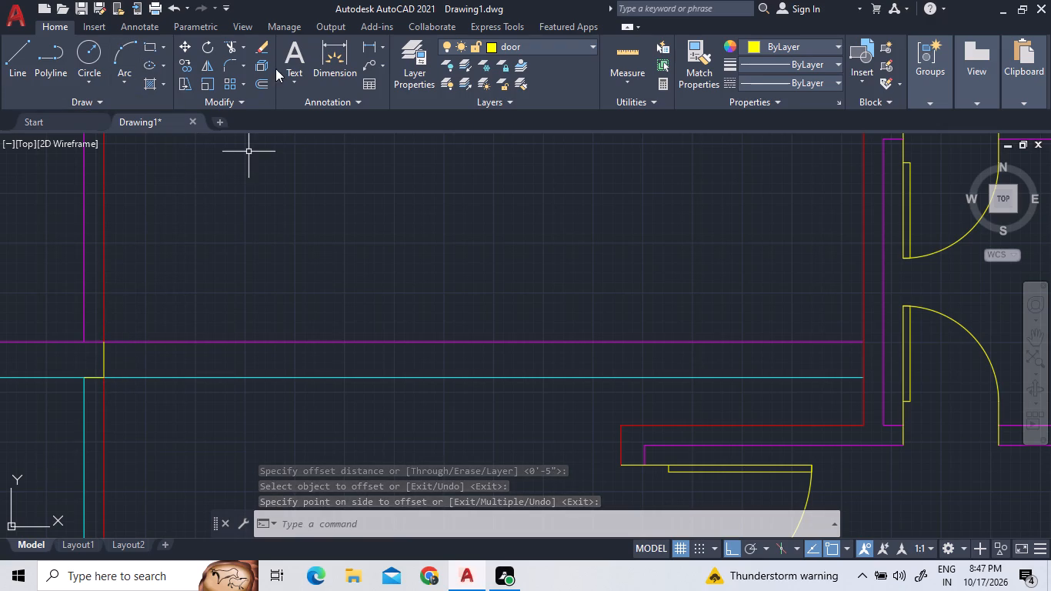
Offset the short vertical jamb line at the hall's west wall eastward between the magenta and cyan lines, using a two-point distance.
double_click(257, 82)
left_click(292, 223)
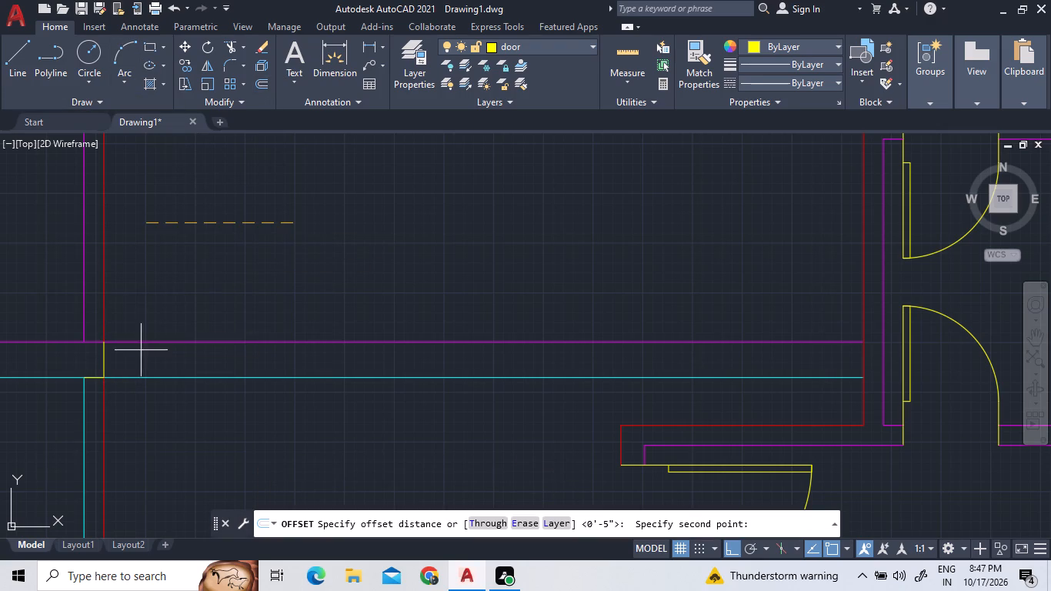
left_click(215, 261)
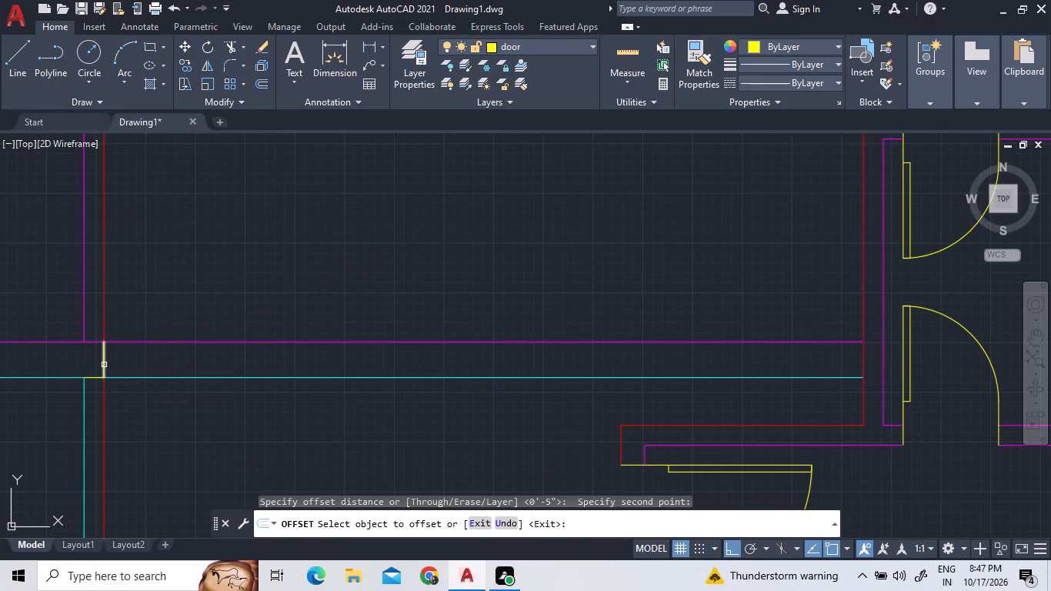
left_click(104, 365)
double_click(148, 358)
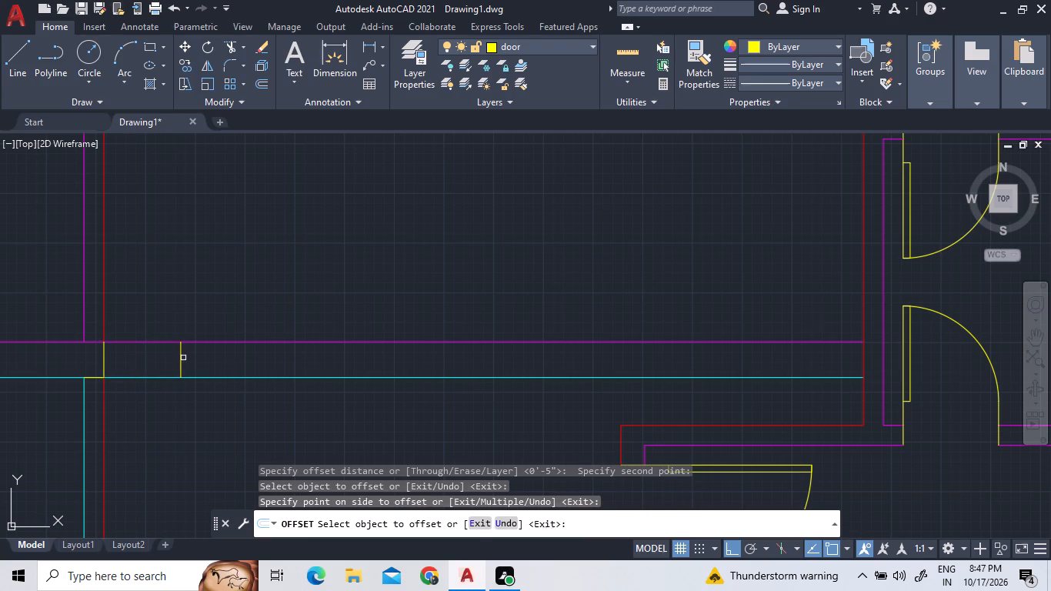
double_click(183, 358)
left_click(180, 356)
right_click(180, 356)
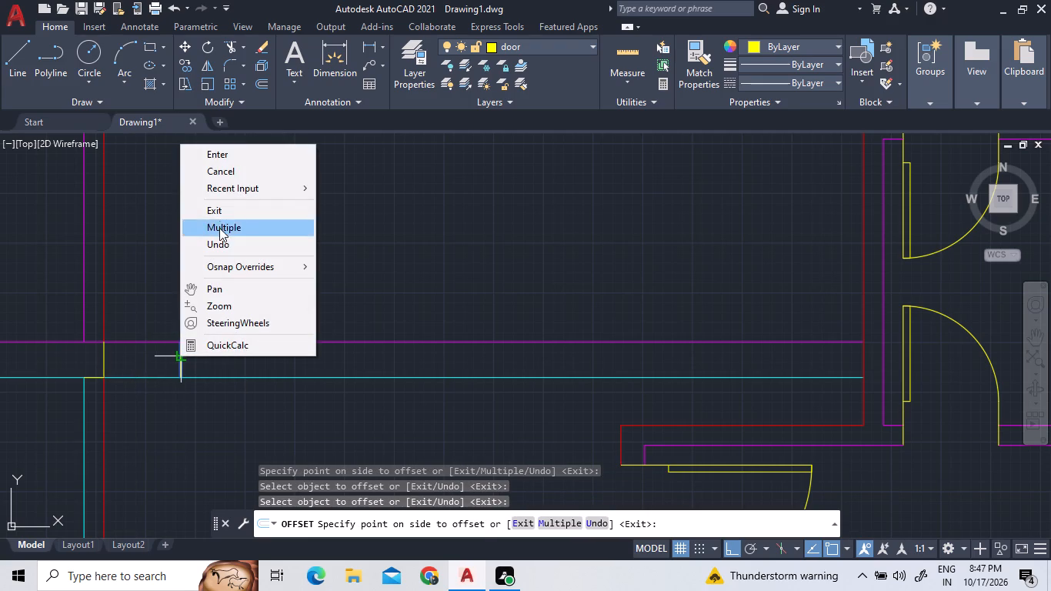
left_click(235, 209)
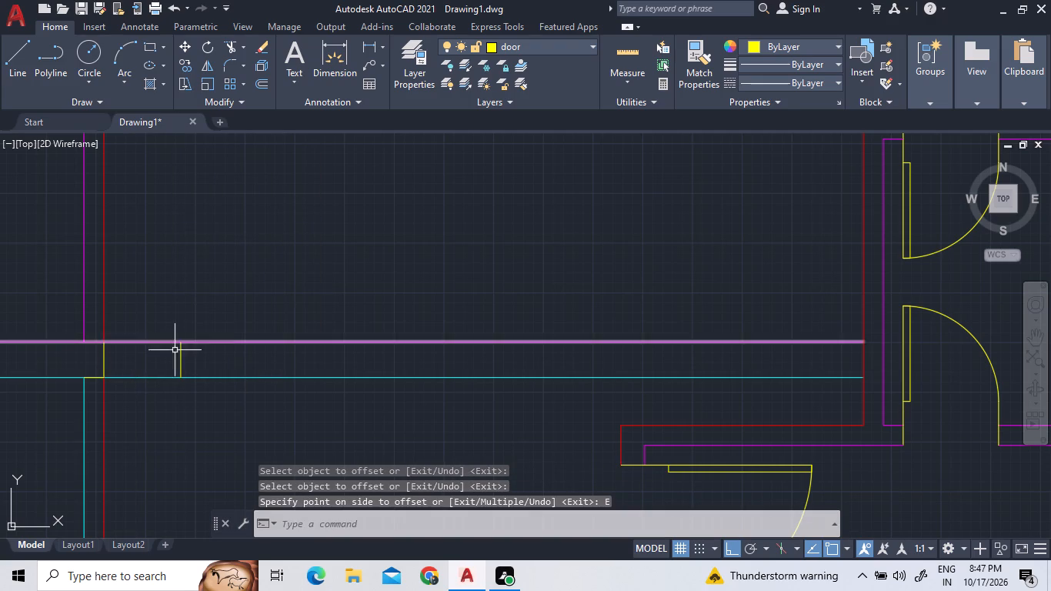
Move the offset jamb line between the magenta and cyan lines 11" west, toward the hall's west wall.
double_click(179, 357)
right_click(179, 357)
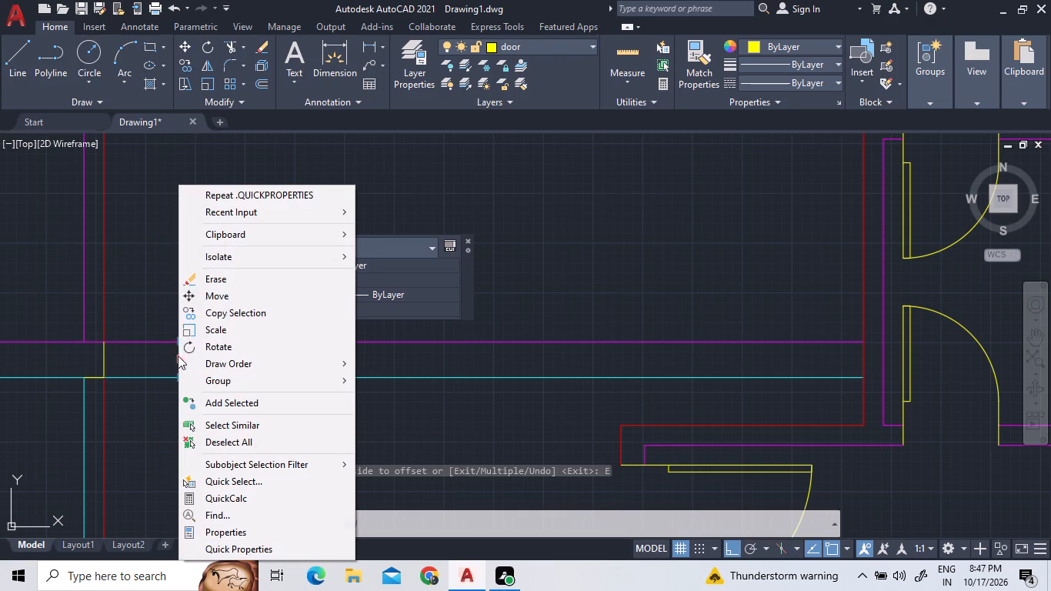
left_click(218, 295)
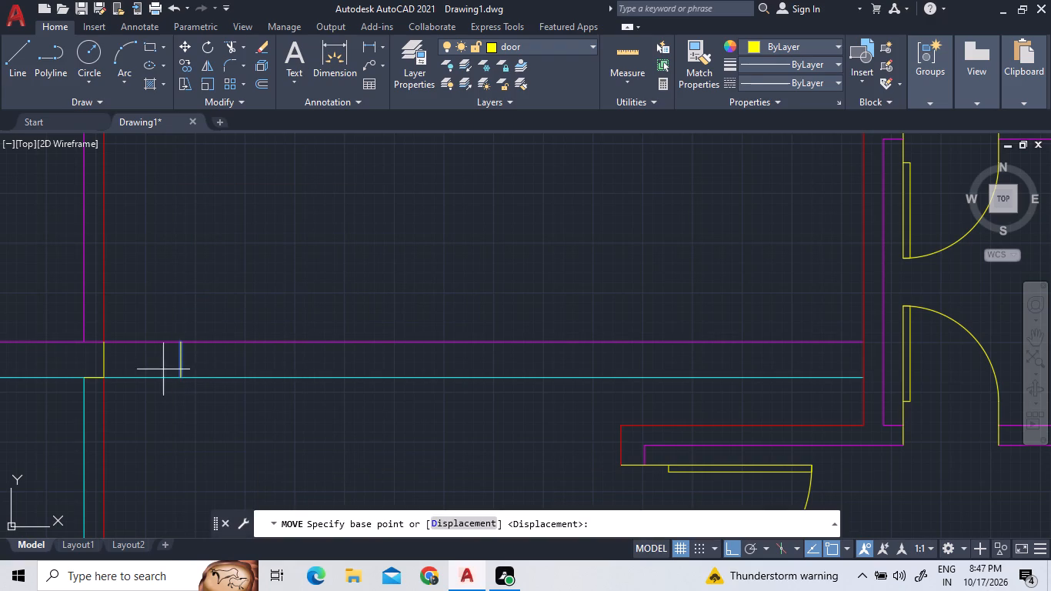
double_click(178, 362)
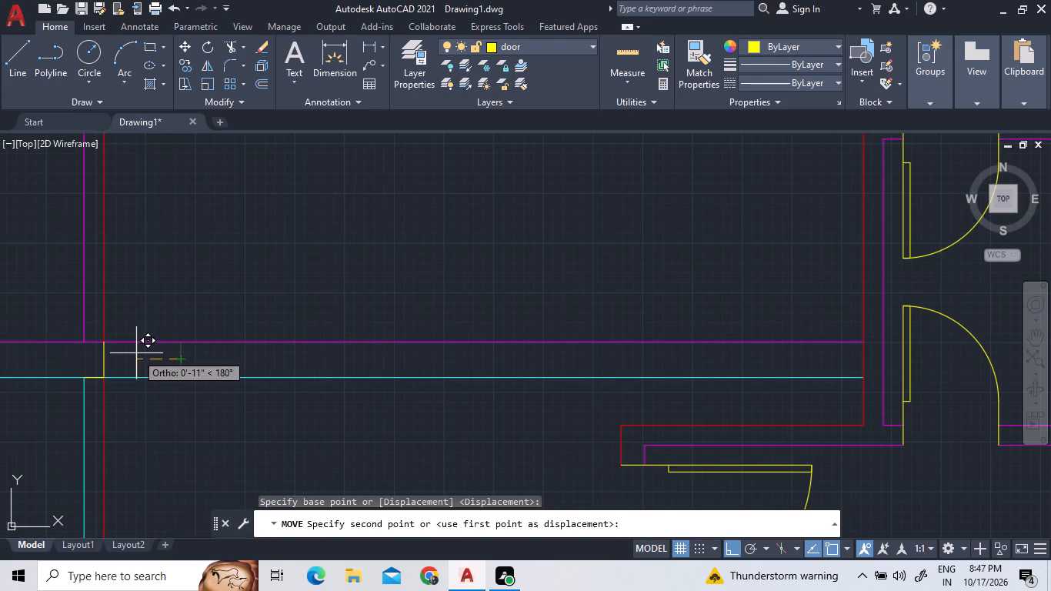
scroll(136, 352, "up", 2)
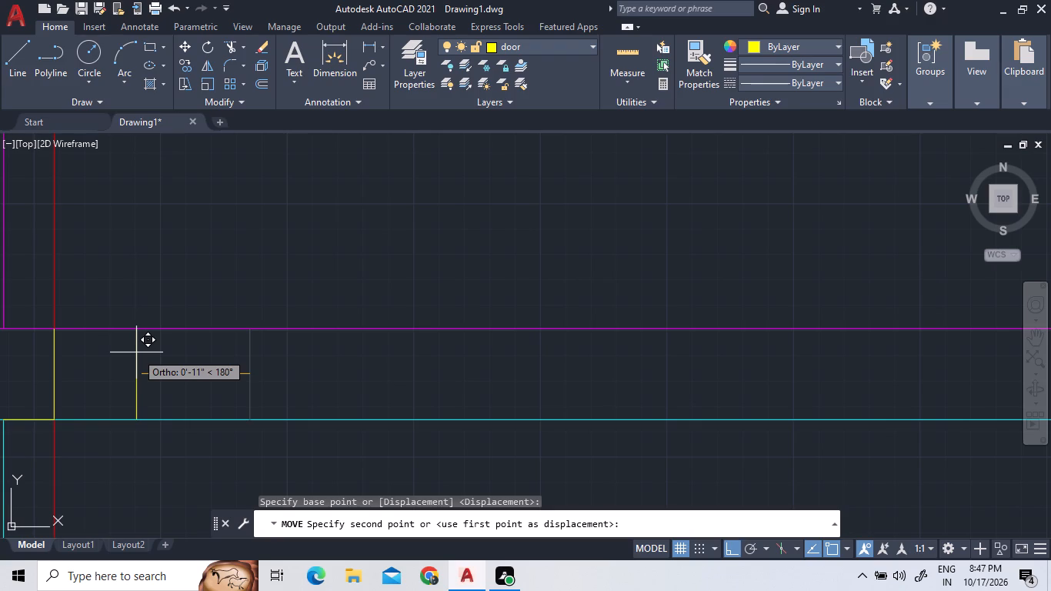
type("11\"")
key("Return")
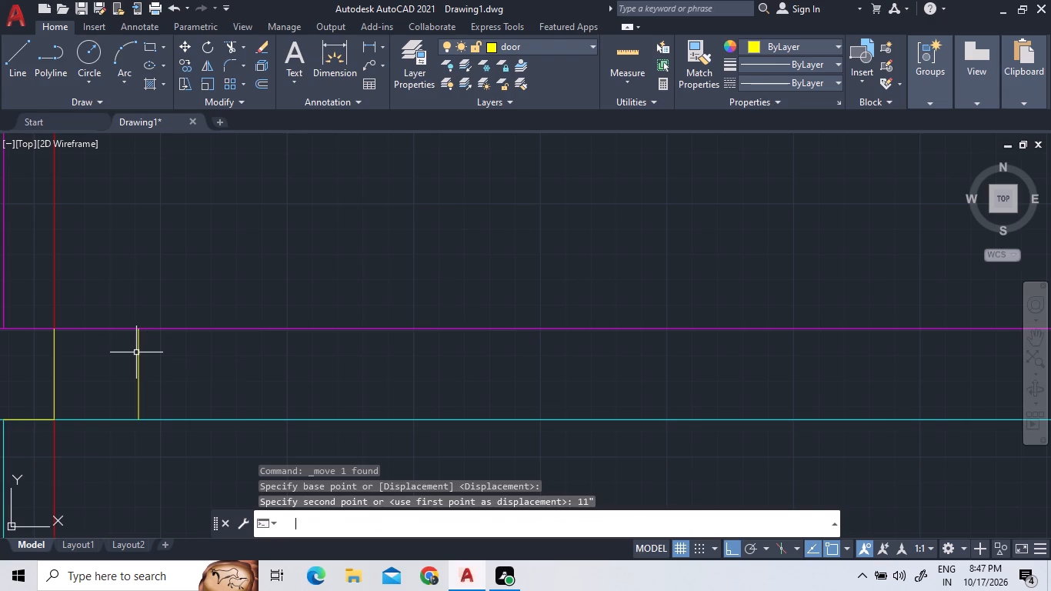
Measure the spacing between the two vertical jamb lines beside the hall's west wall.
scroll(137, 403, "down", 2)
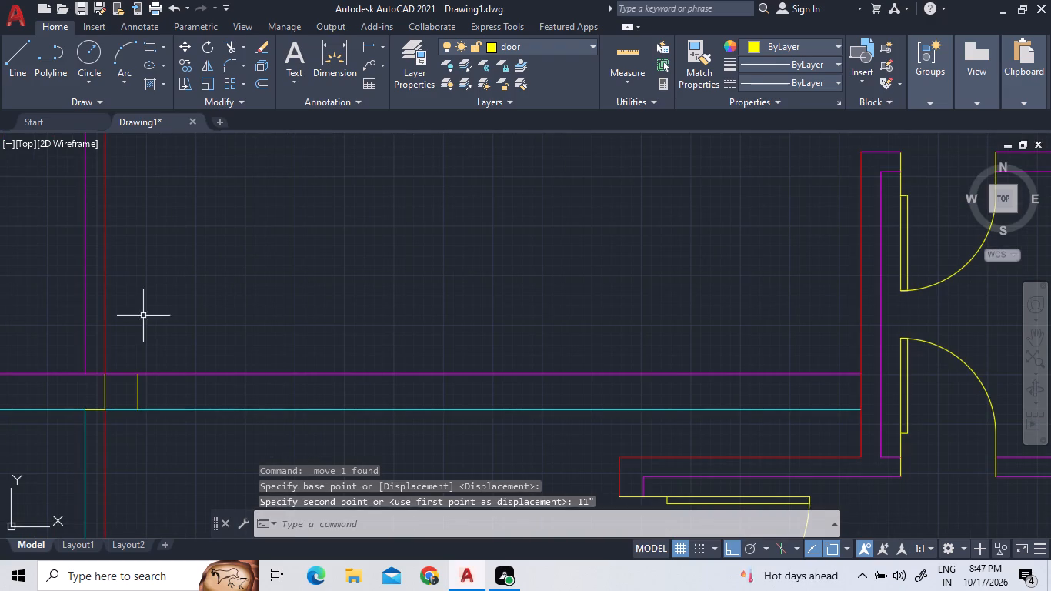
double_click(616, 48)
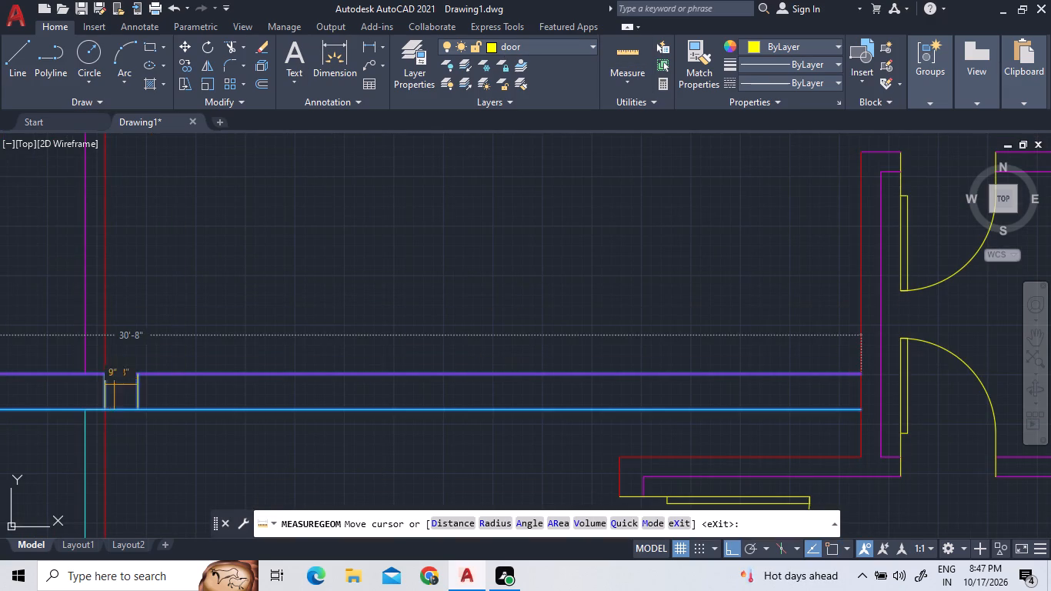
scroll(118, 392, "up", 3)
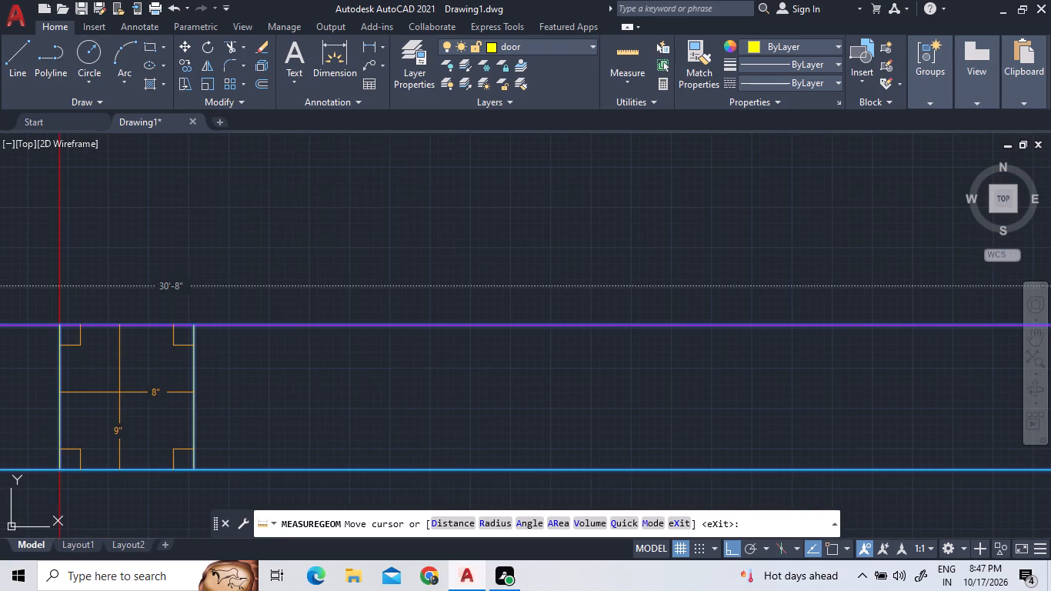
right_click(119, 393)
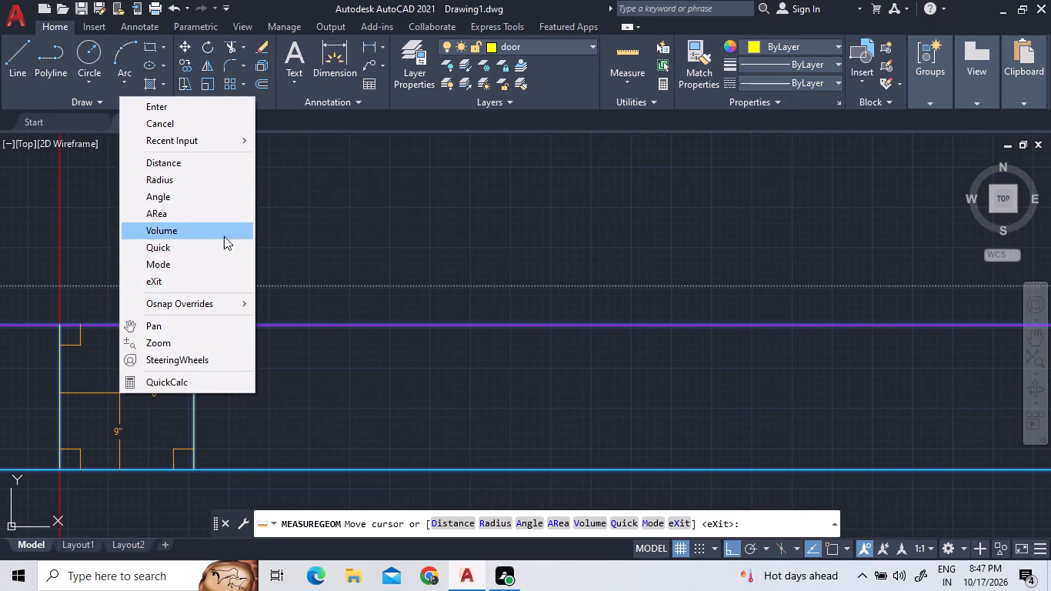
left_click(194, 282)
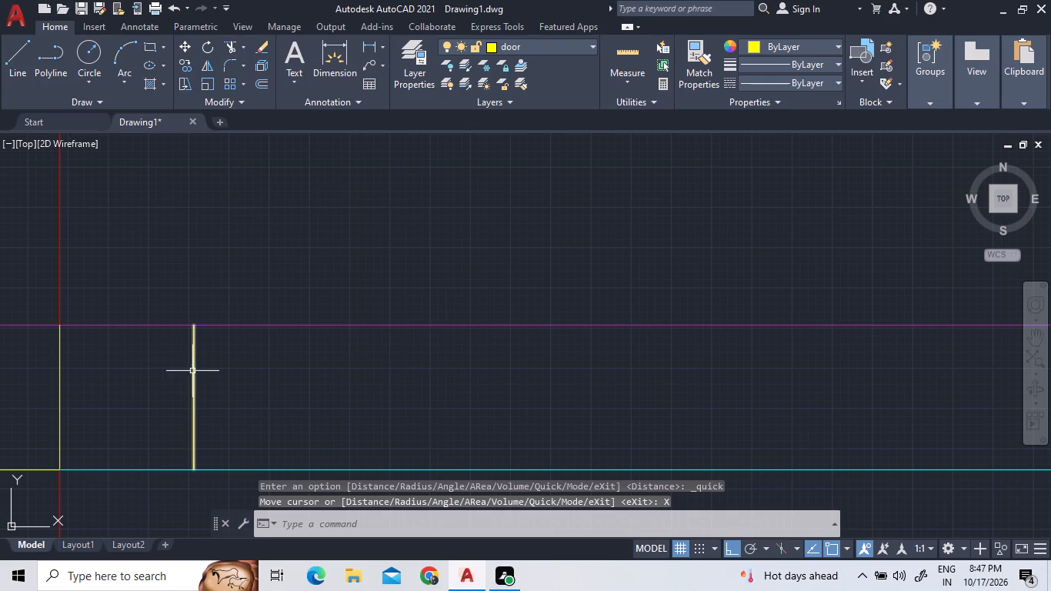
Move the eastern jamb line another 3" west toward the jamb at the hall's west wall.
left_click(193, 370)
right_click(193, 376)
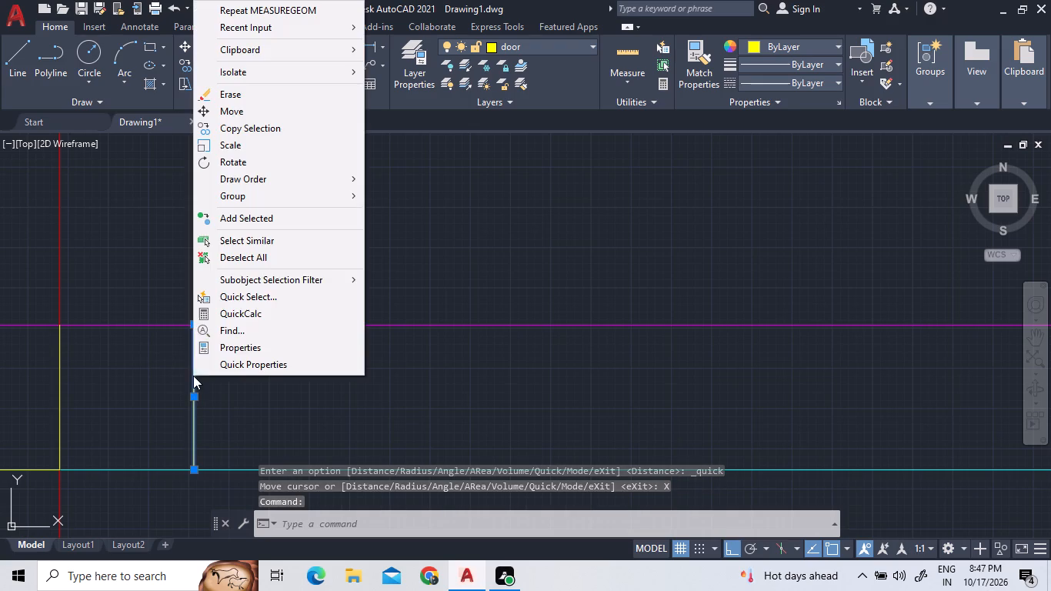
left_click(275, 109)
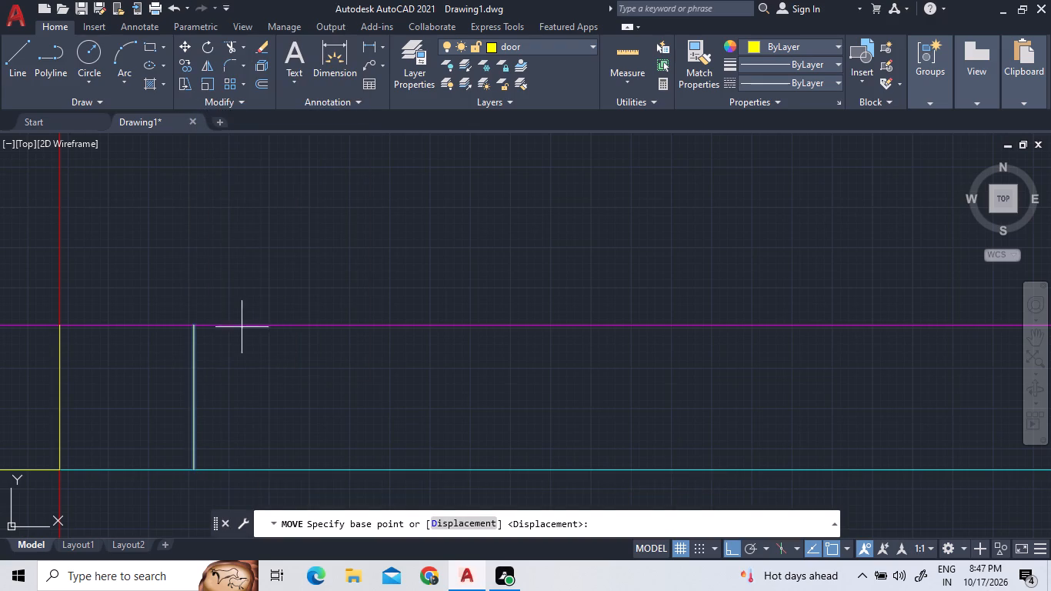
double_click(195, 468)
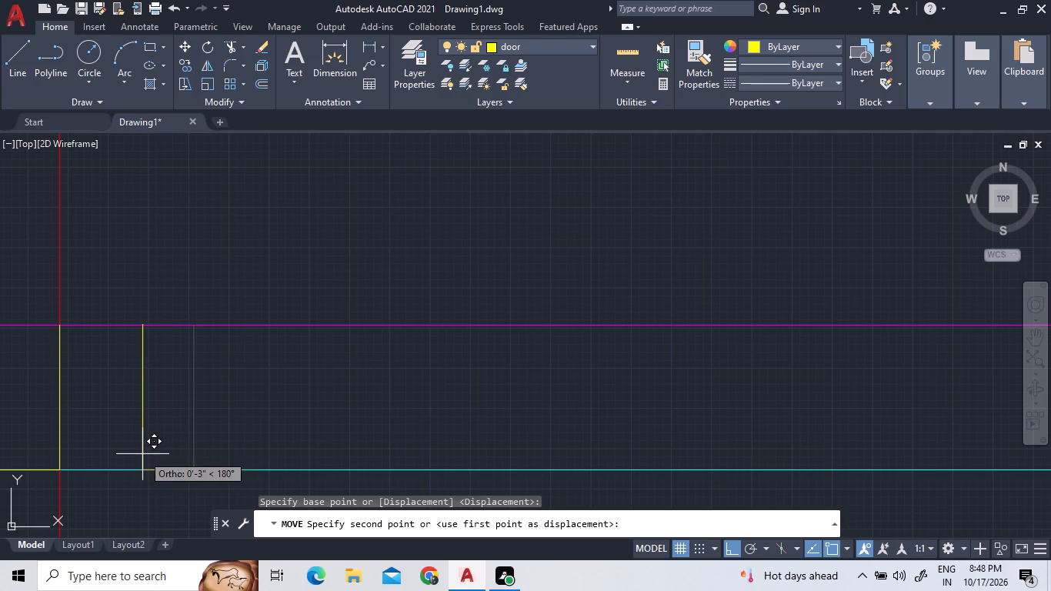
key("4")
key("BackSpace")
type("3\"")
key("Return")
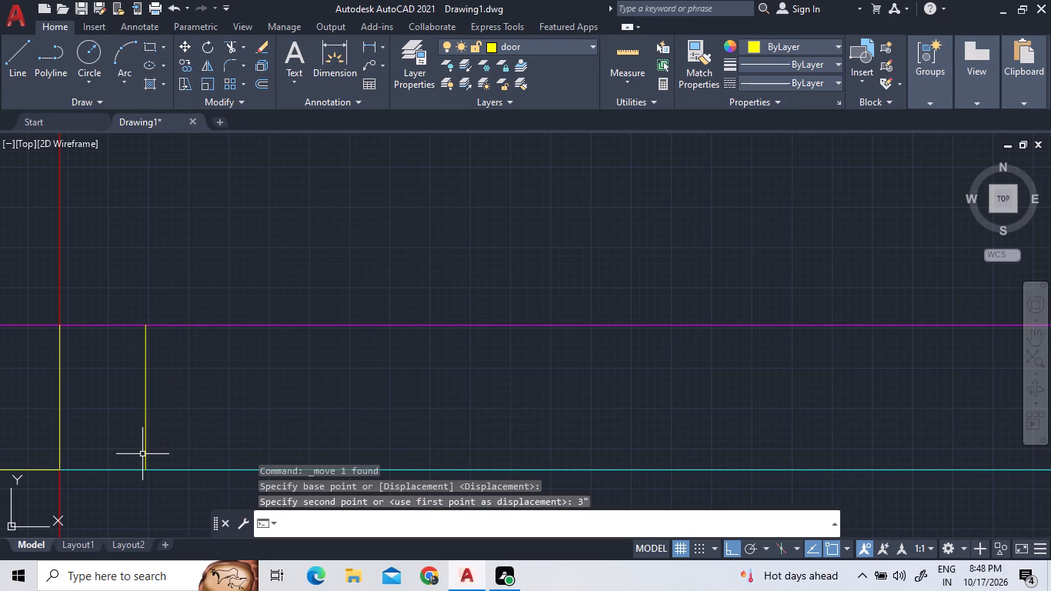
Measure the spacing between the two jamb lines again.
left_click(612, 65)
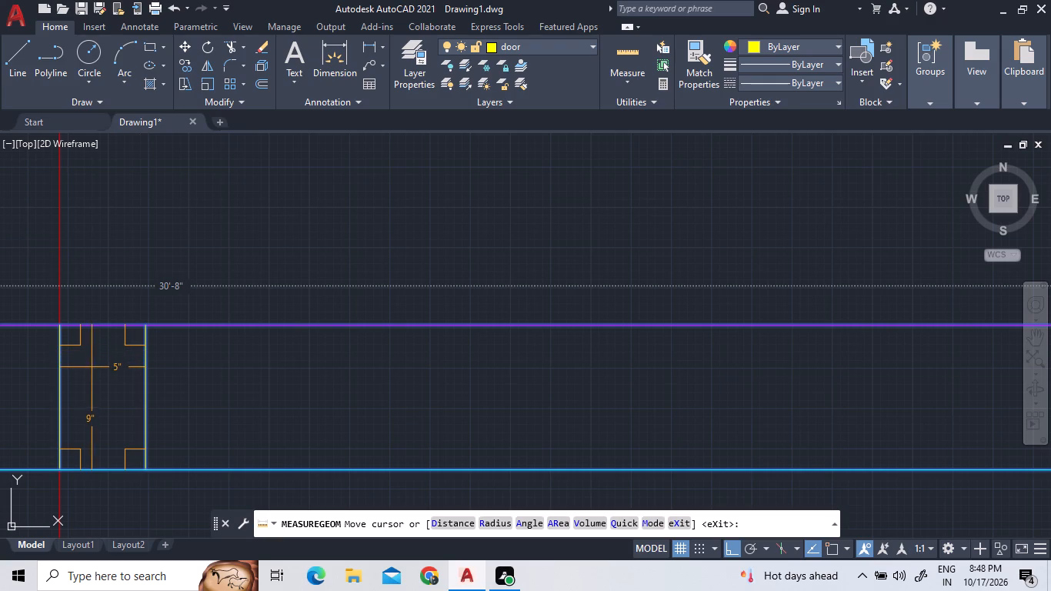
right_click(92, 369)
left_click(170, 82)
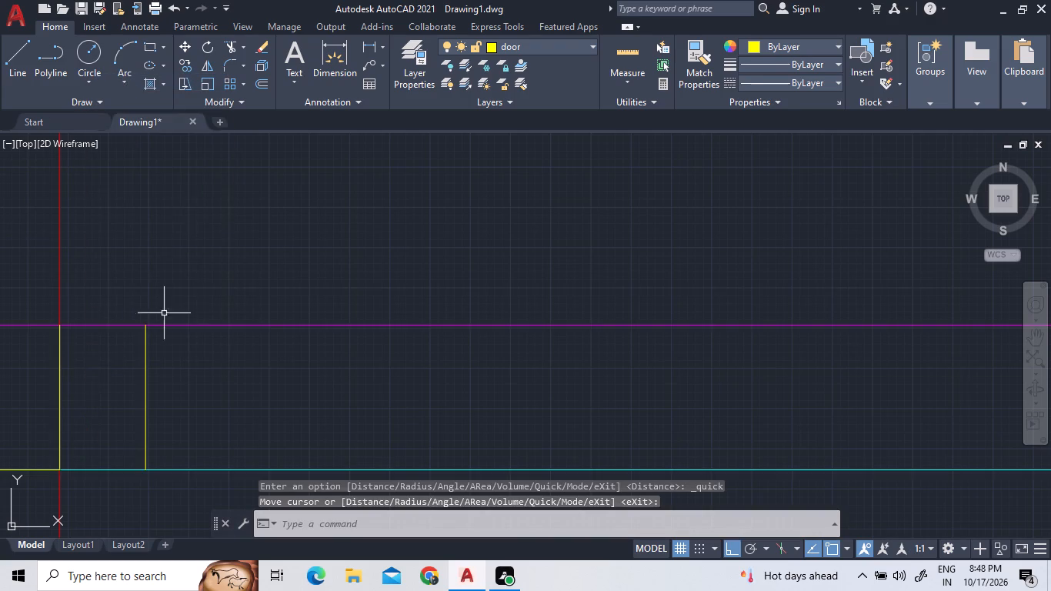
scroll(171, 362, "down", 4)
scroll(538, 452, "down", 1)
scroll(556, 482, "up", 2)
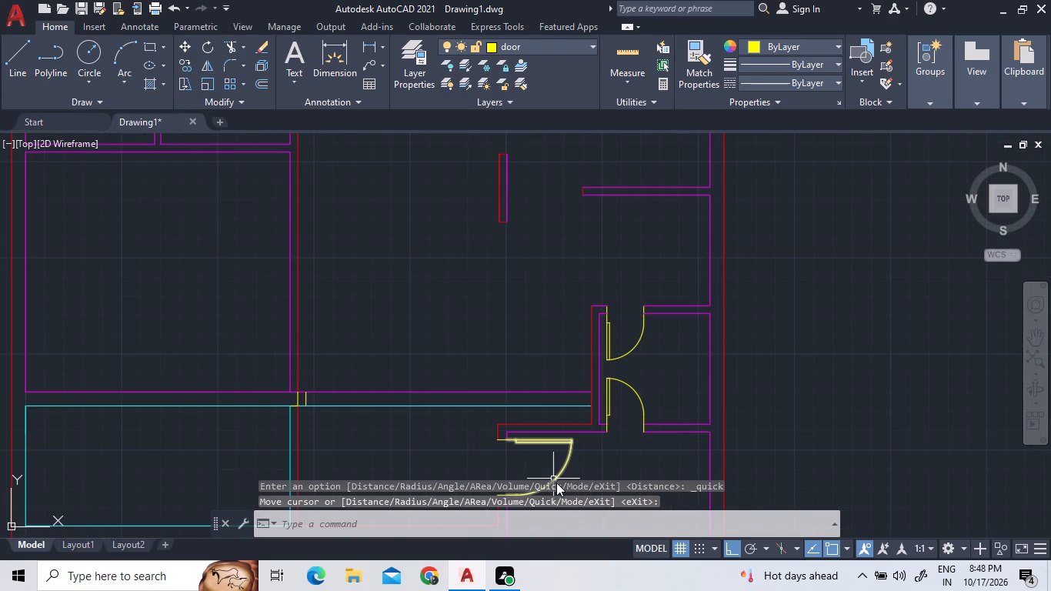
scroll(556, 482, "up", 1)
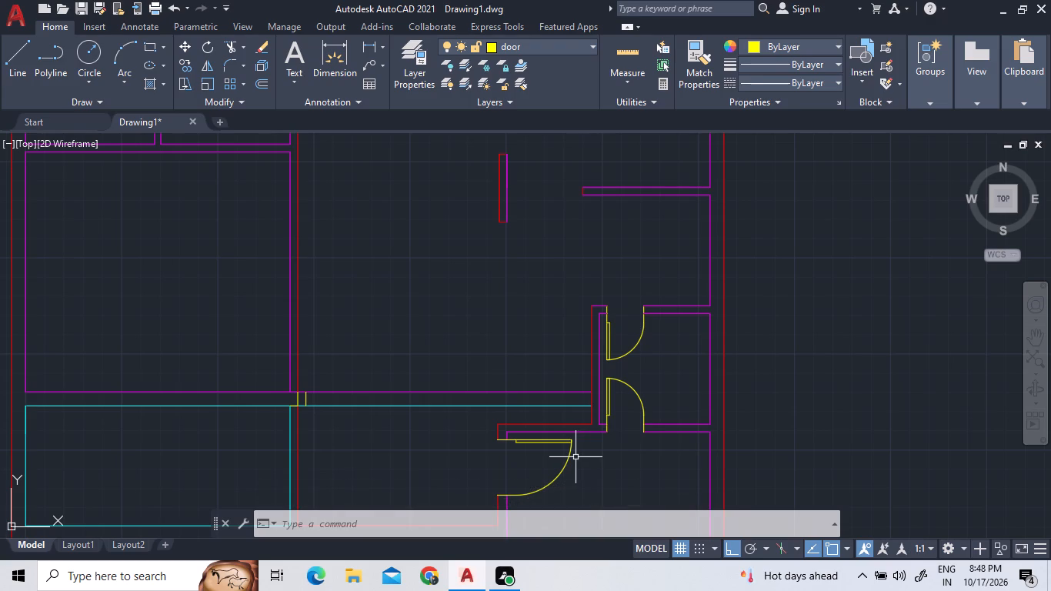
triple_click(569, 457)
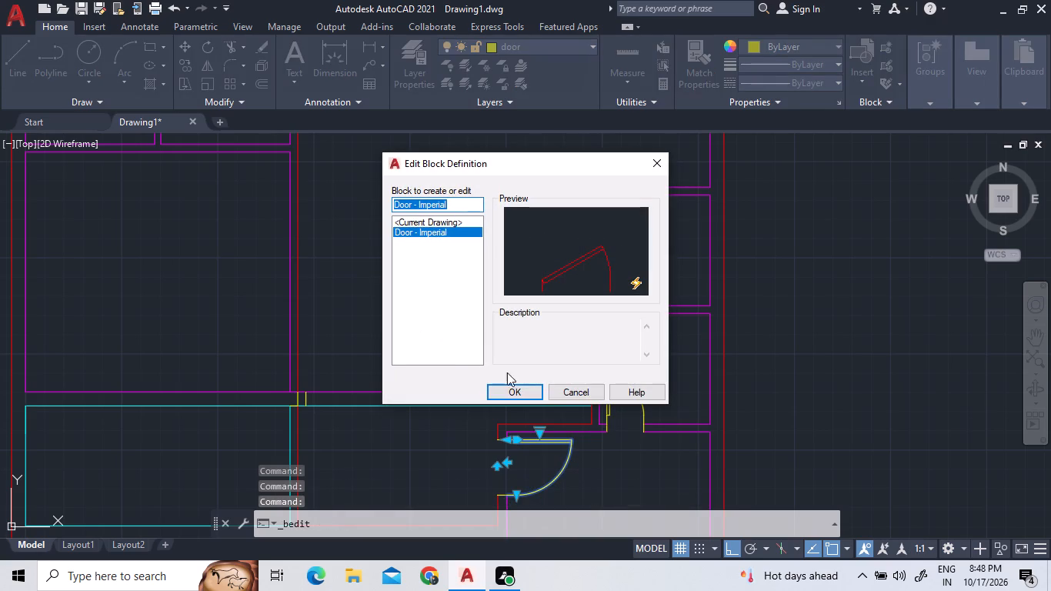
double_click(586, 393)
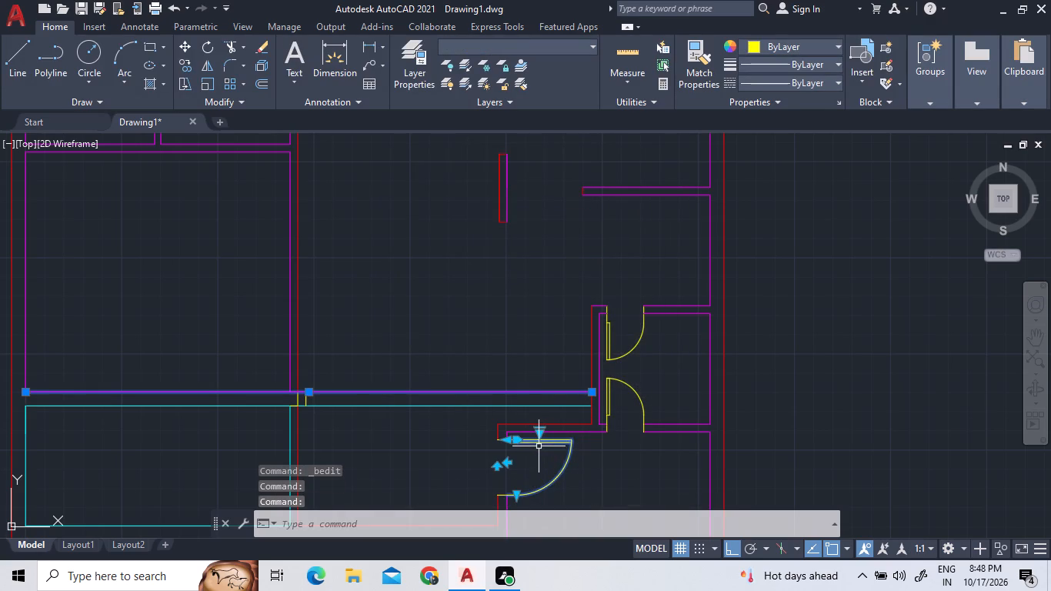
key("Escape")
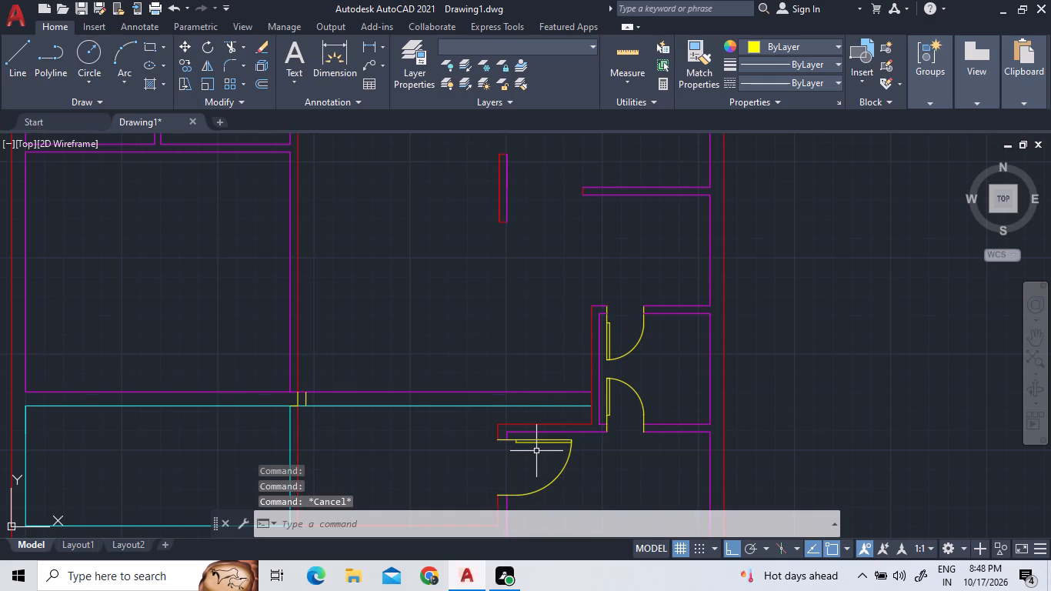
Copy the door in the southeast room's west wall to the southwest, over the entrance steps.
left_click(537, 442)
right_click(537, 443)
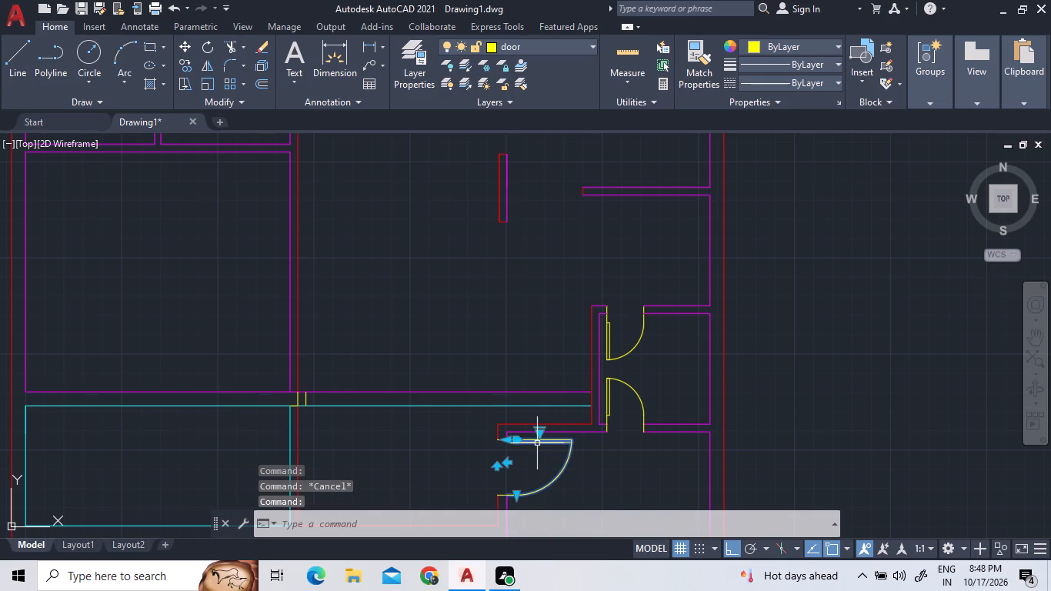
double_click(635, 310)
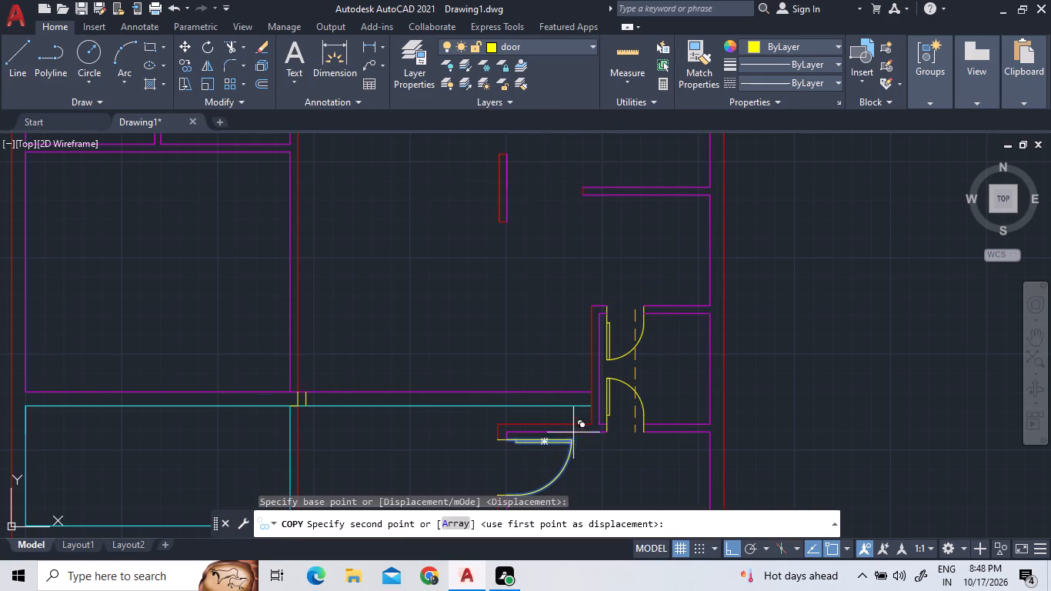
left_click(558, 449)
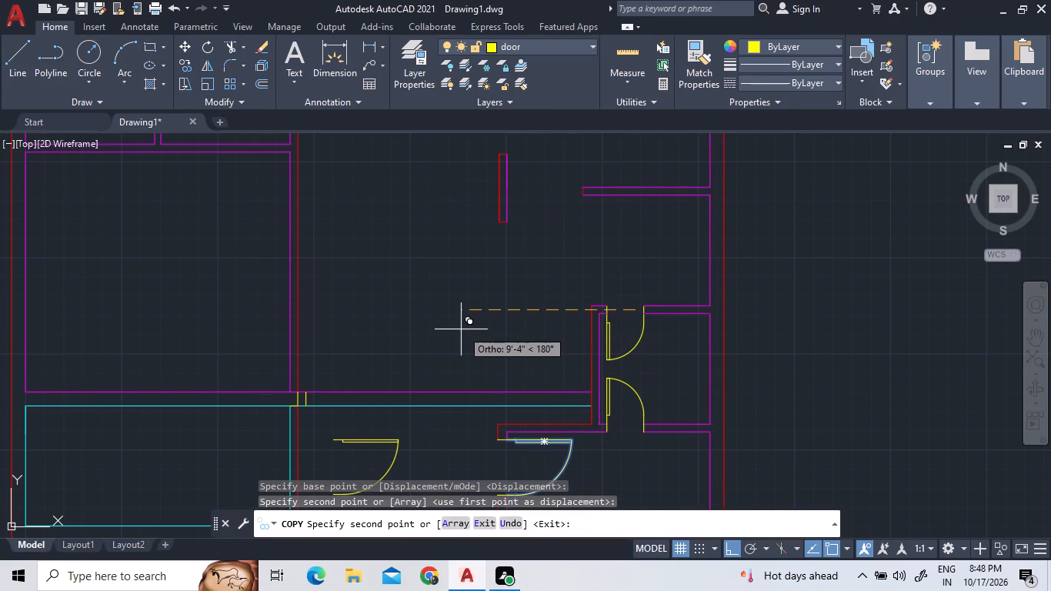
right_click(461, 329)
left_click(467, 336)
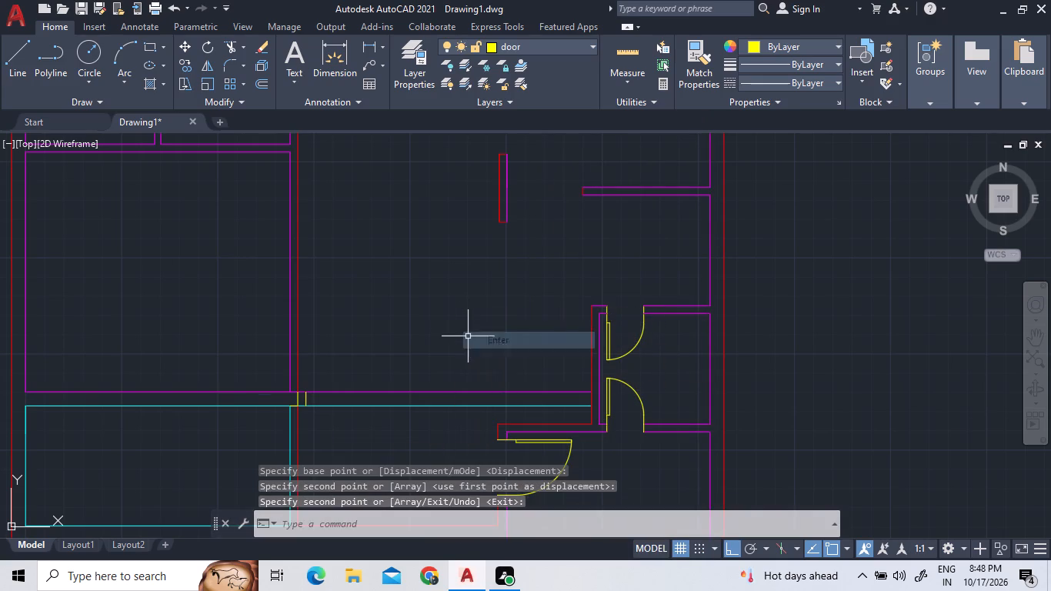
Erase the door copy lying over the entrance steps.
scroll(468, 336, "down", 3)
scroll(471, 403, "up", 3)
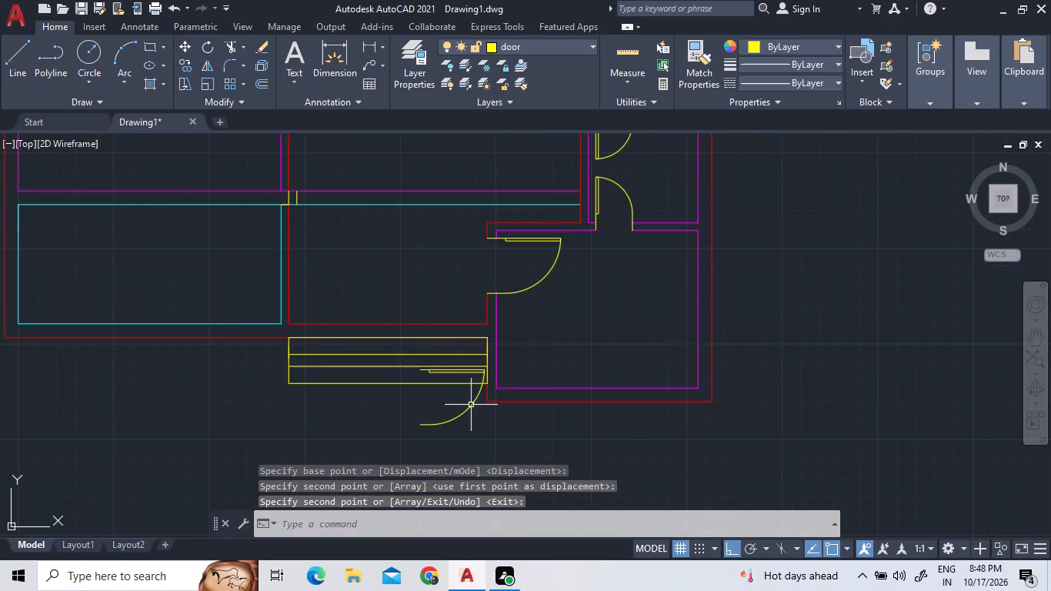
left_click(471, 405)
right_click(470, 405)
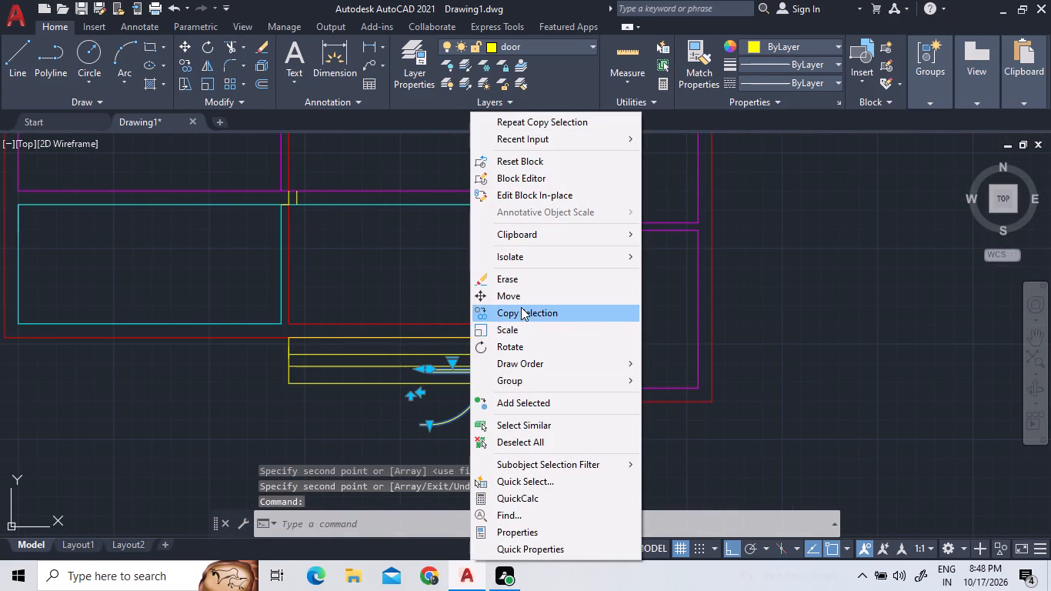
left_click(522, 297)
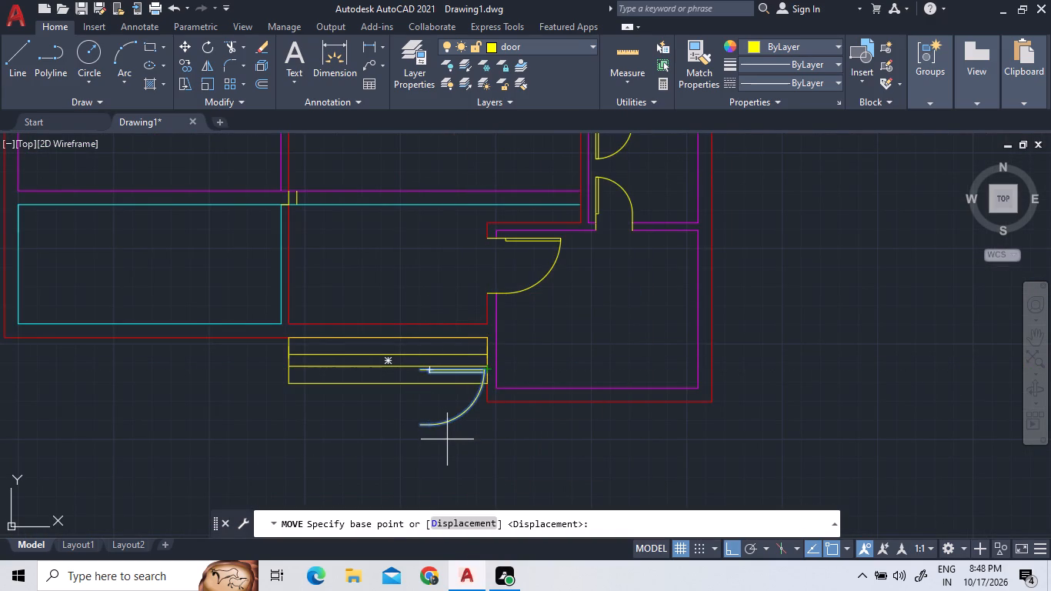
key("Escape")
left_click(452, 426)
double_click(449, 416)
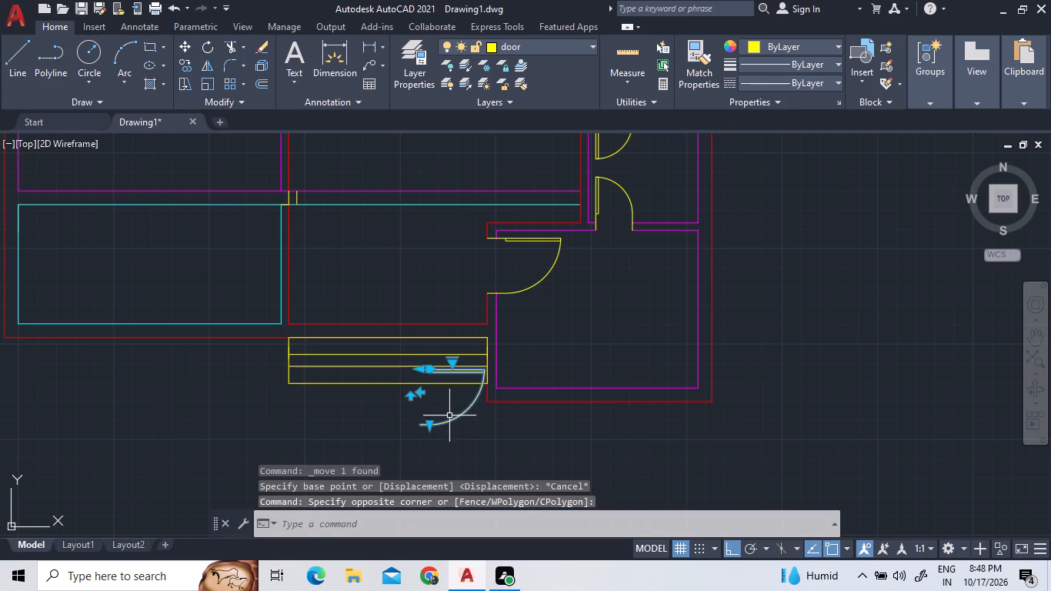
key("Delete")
Copy the door in the north wall of the small eastern room straight west into the hall.
scroll(452, 427, "down", 2)
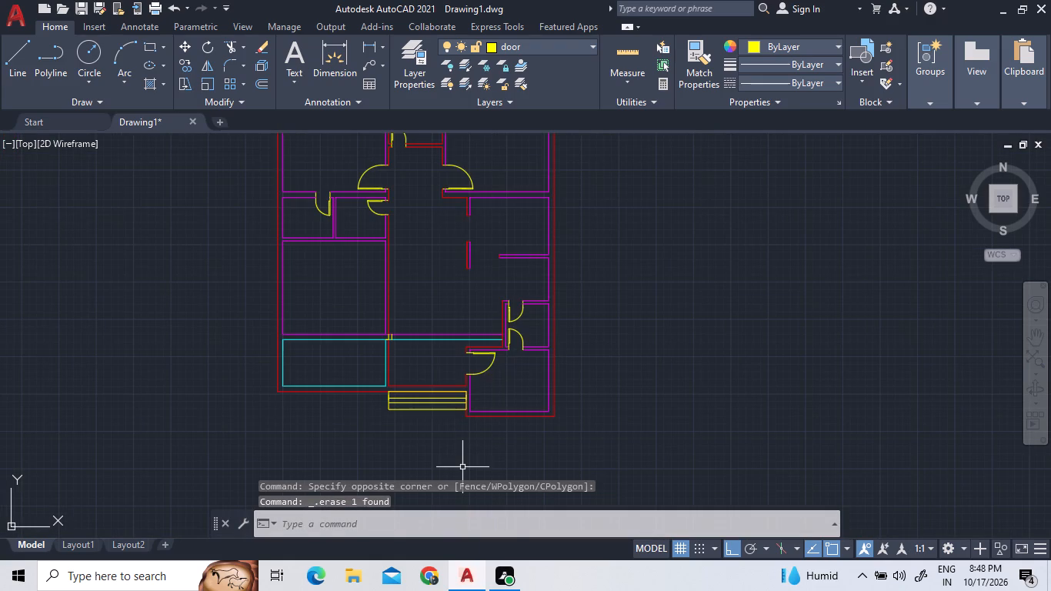
scroll(471, 275, "up", 2)
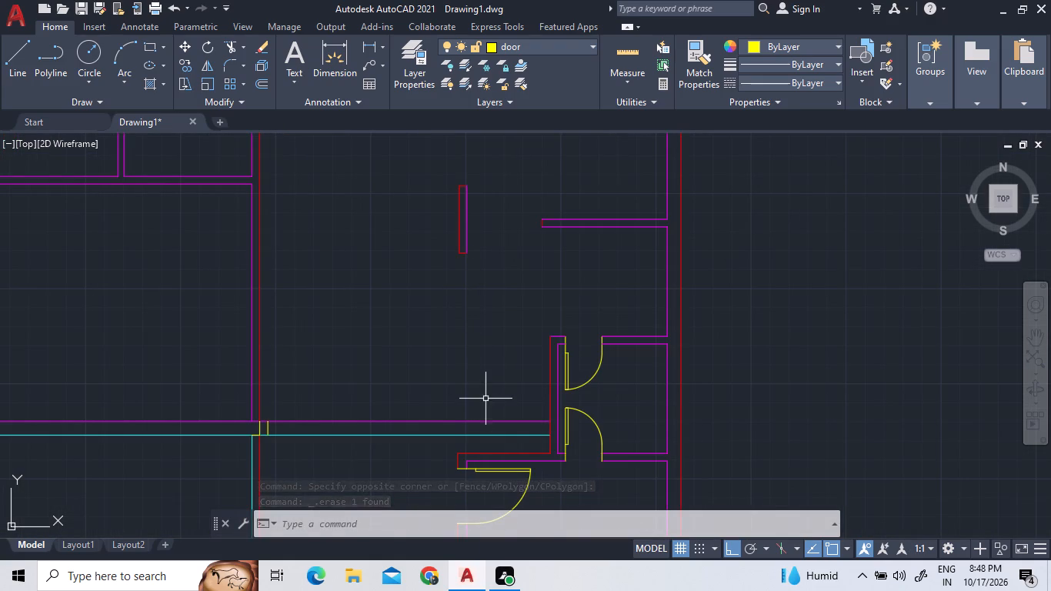
left_click(579, 382)
left_click(564, 387)
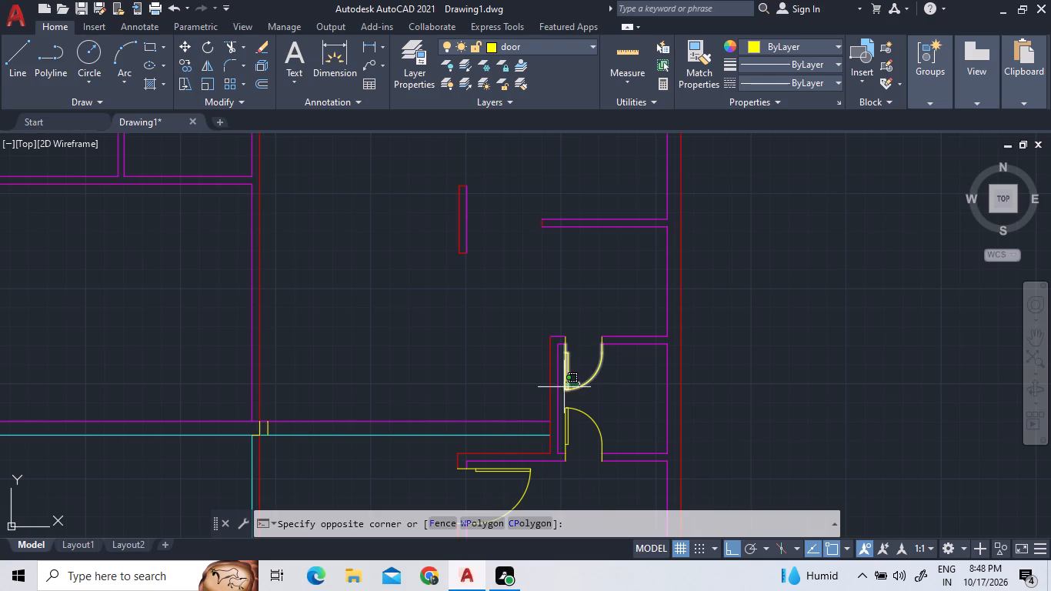
right_click(464, 370)
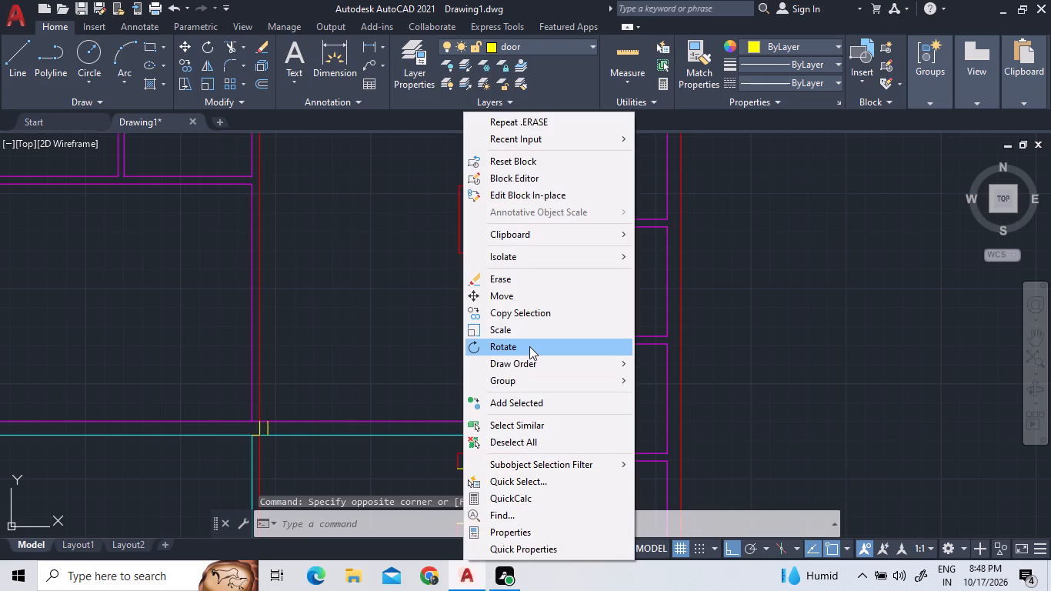
left_click(498, 311)
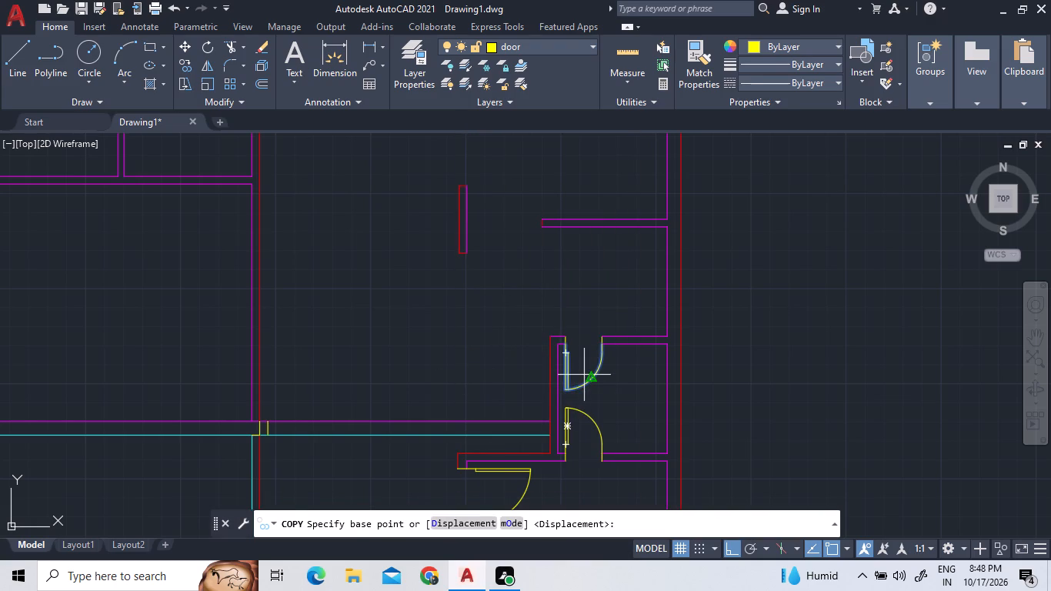
left_click(584, 375)
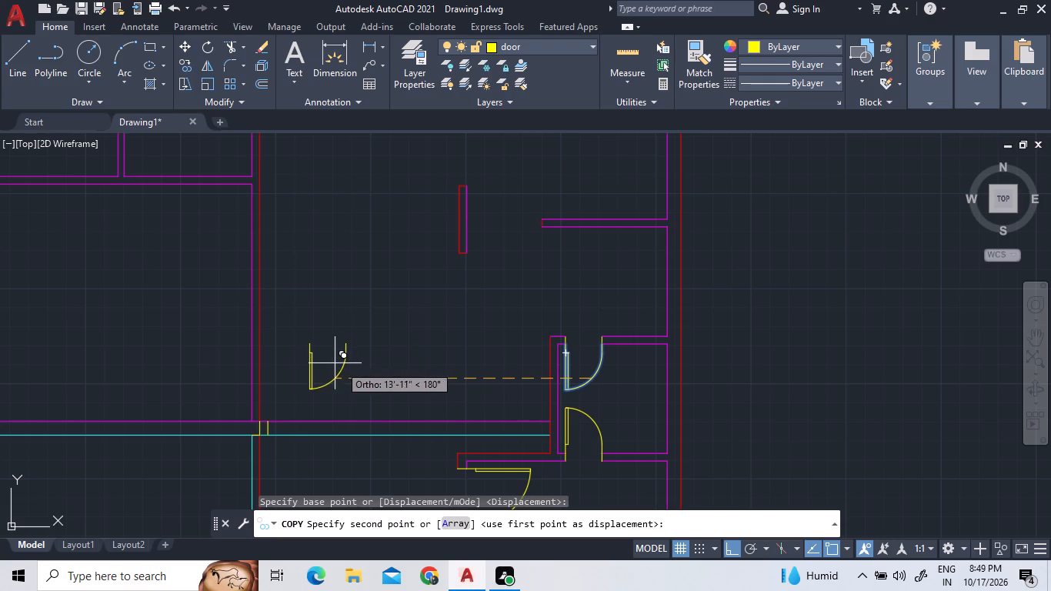
left_click(362, 371)
right_click(422, 379)
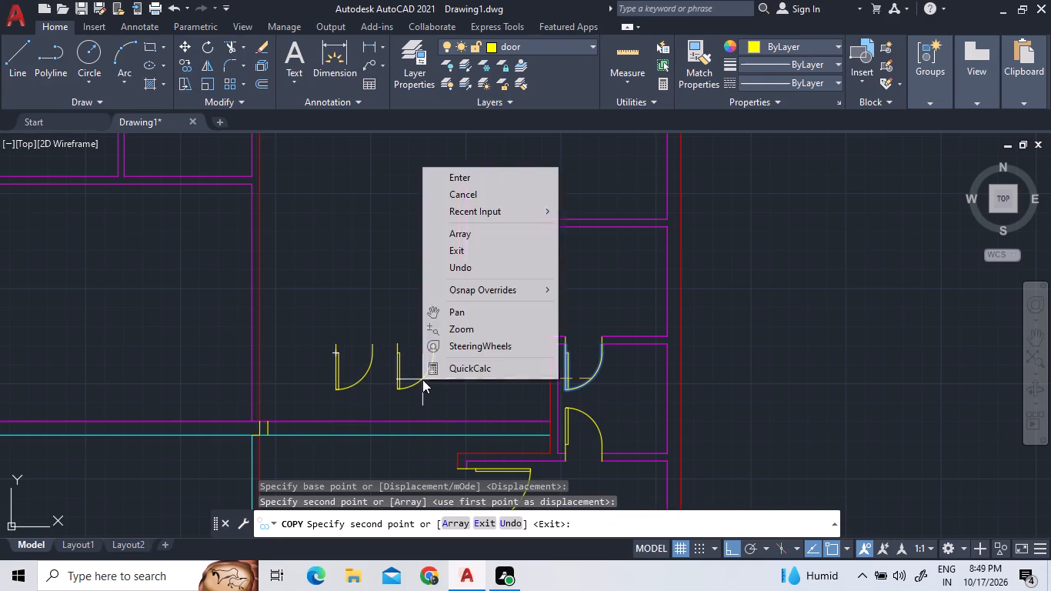
left_click(487, 179)
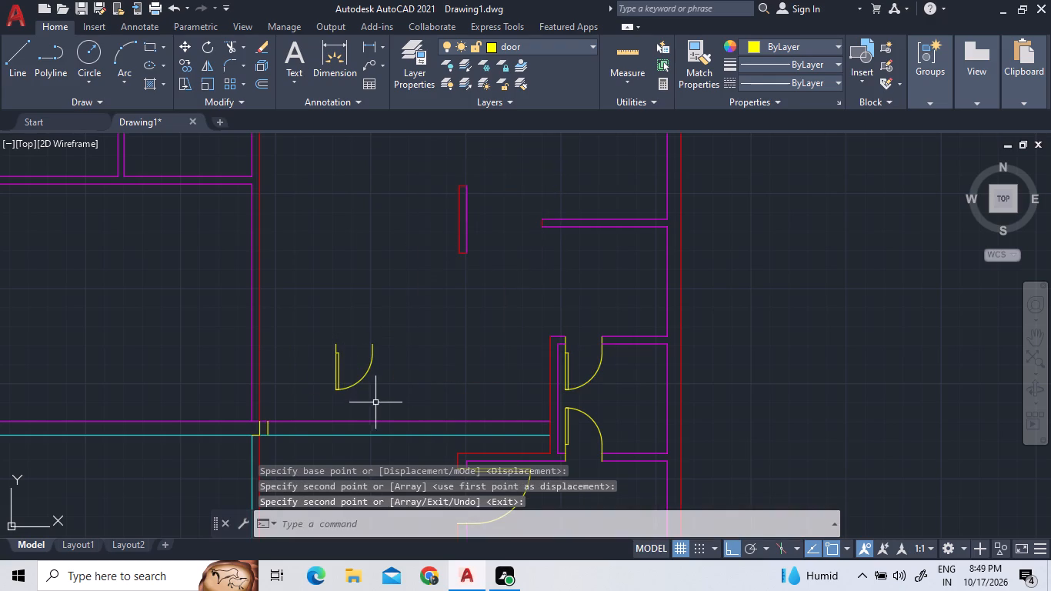
Flip the door copy in the hall so that it swings north.
double_click(356, 387)
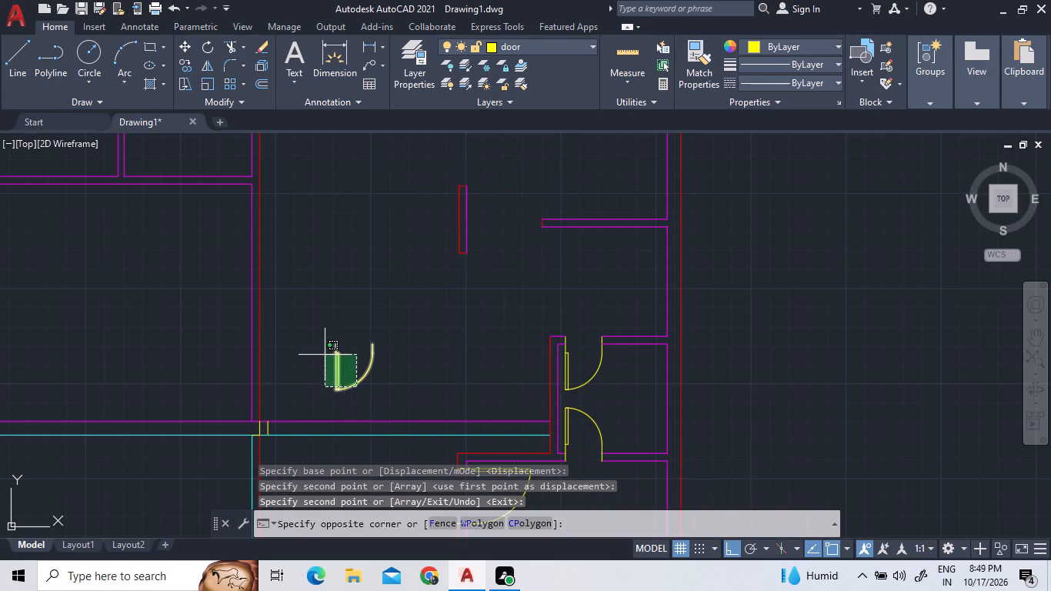
left_click(315, 352)
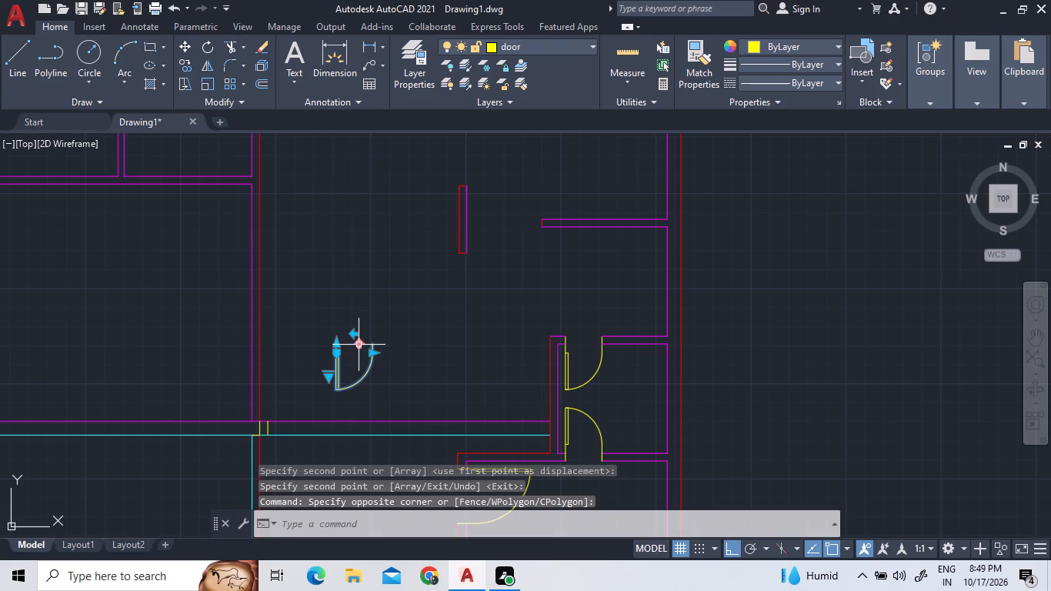
left_click(360, 344)
Move the flipped door by its hinge-side end onto the jamb line in the new wall across the hall.
right_click(327, 374)
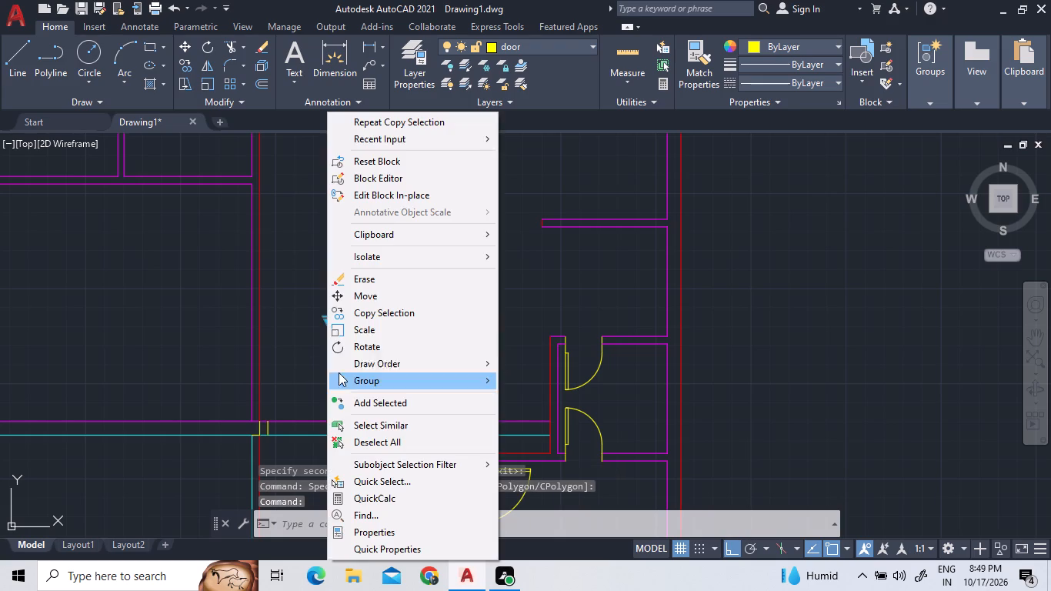
left_click(375, 289)
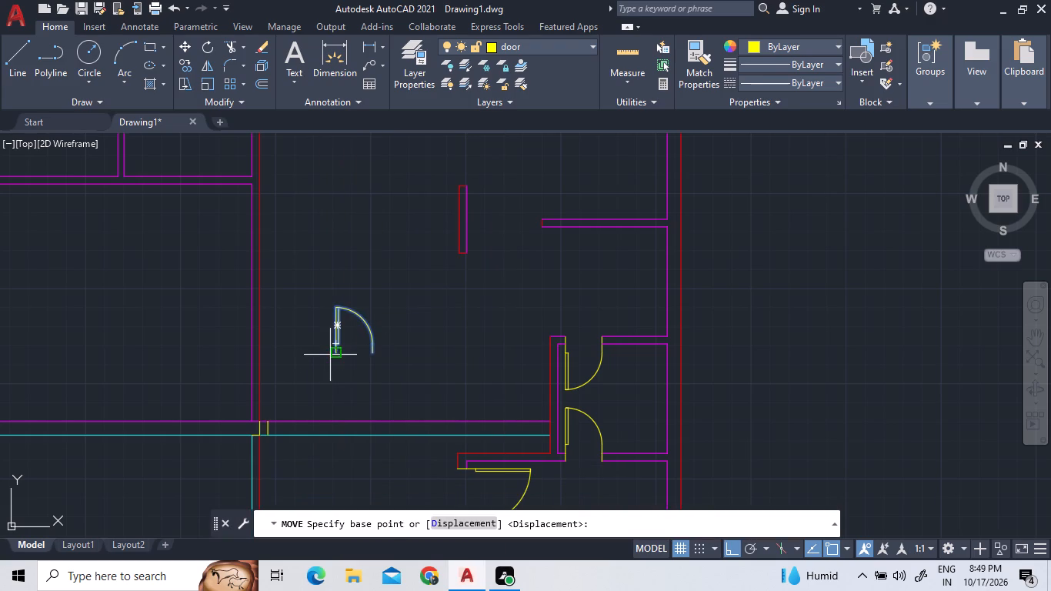
left_click(332, 357)
scroll(239, 424, "up", 3)
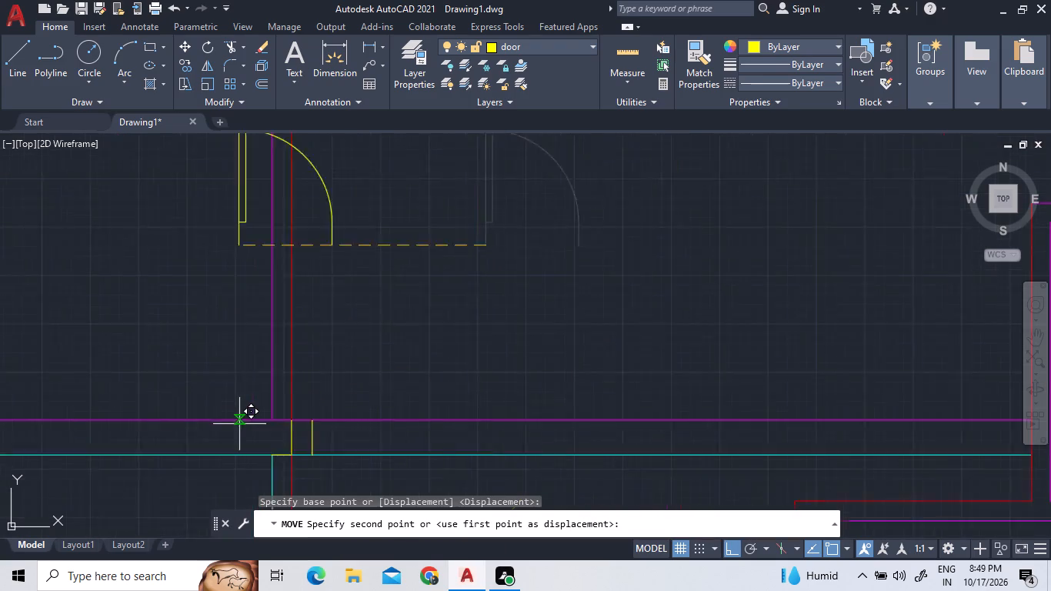
left_click(355, 422)
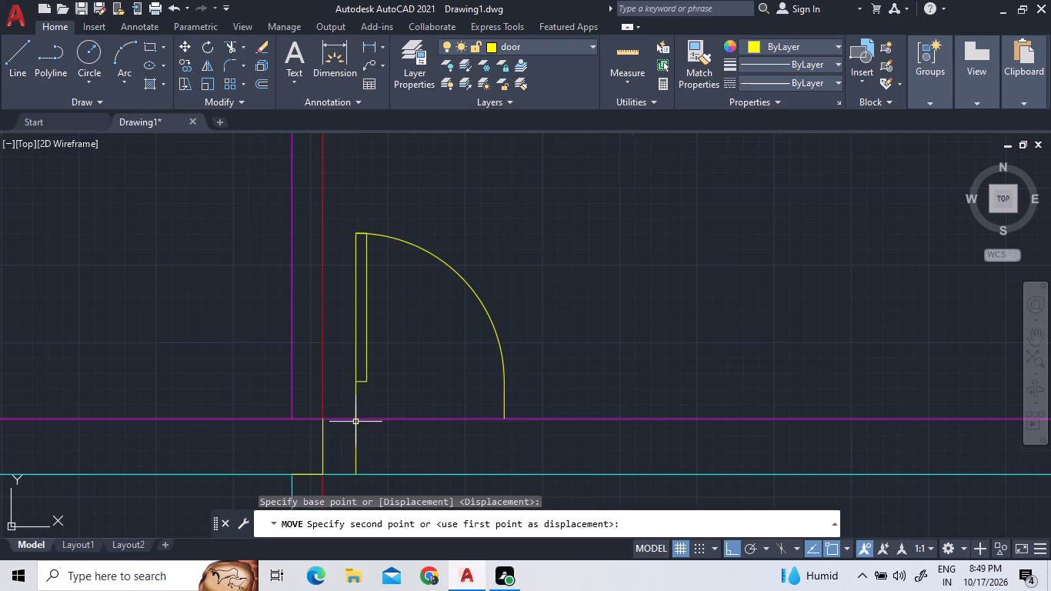
Widen the door in the cross-hall wall eastward by about two thirds, keeping its hinge side on the jamb.
scroll(414, 405, "down", 1)
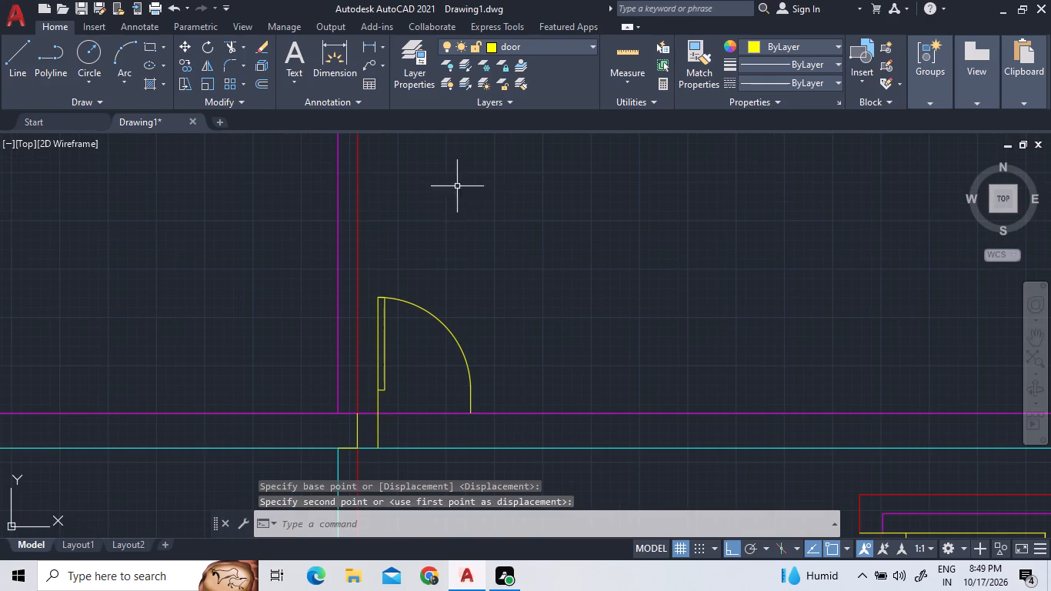
triple_click(449, 325)
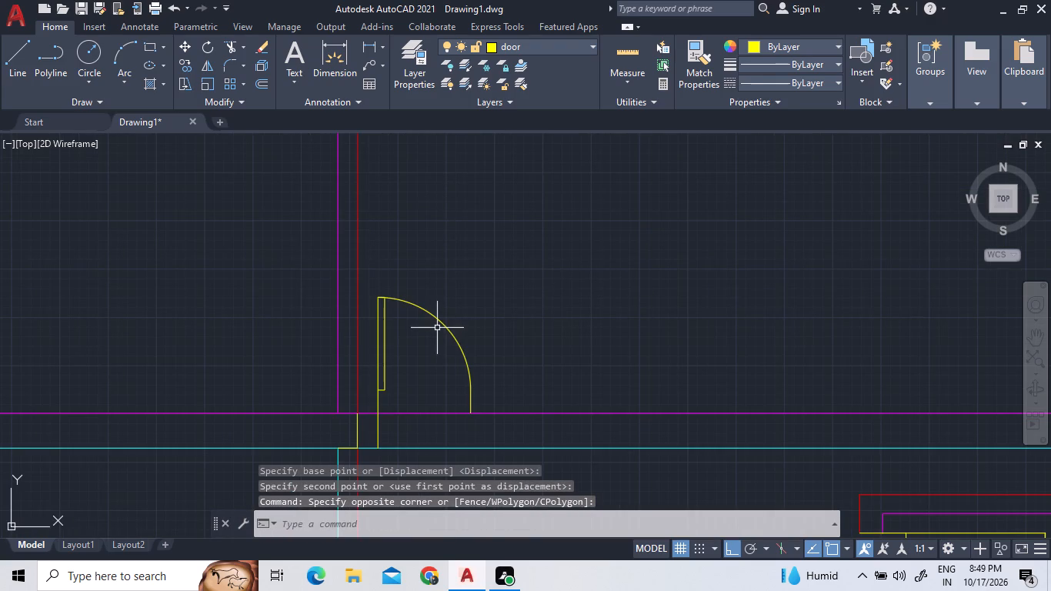
left_click(441, 322)
left_click(473, 392)
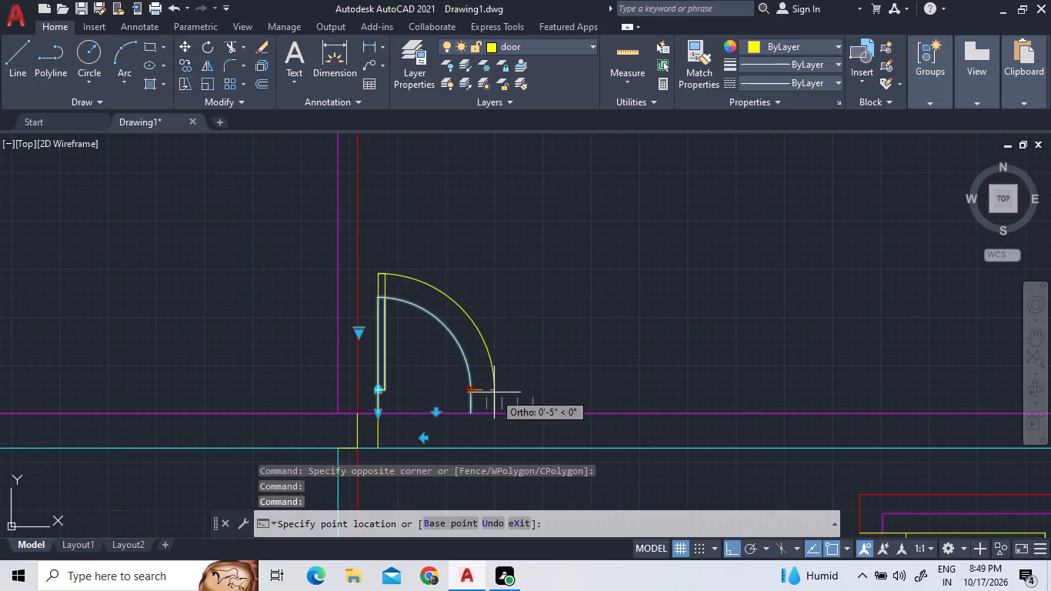
left_click(529, 395)
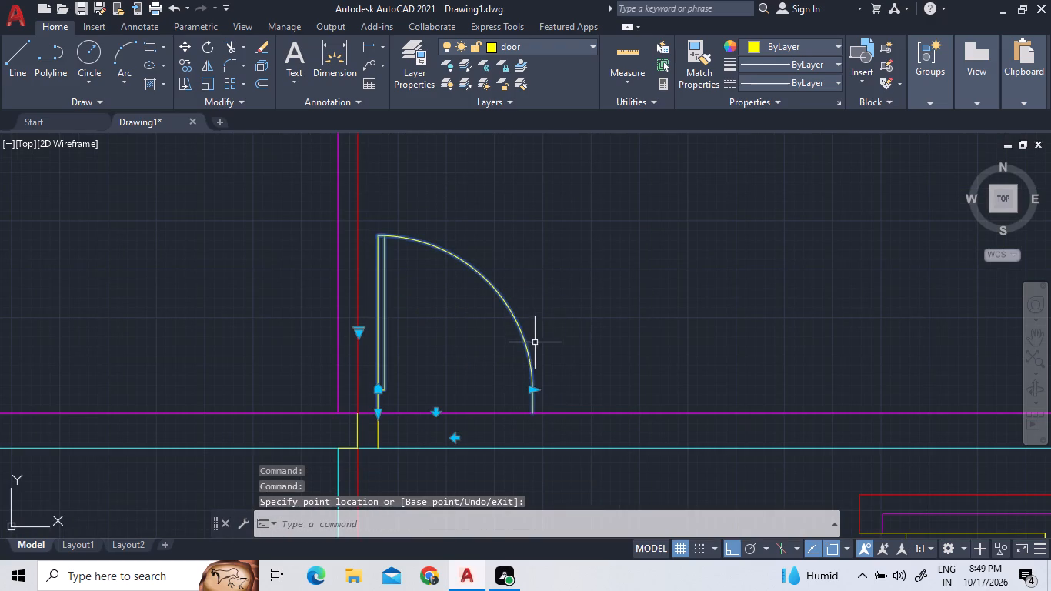
Draw the door's eastern jamb line from its latch-side end across the wall thickness to the wall's south line.
double_click(21, 62)
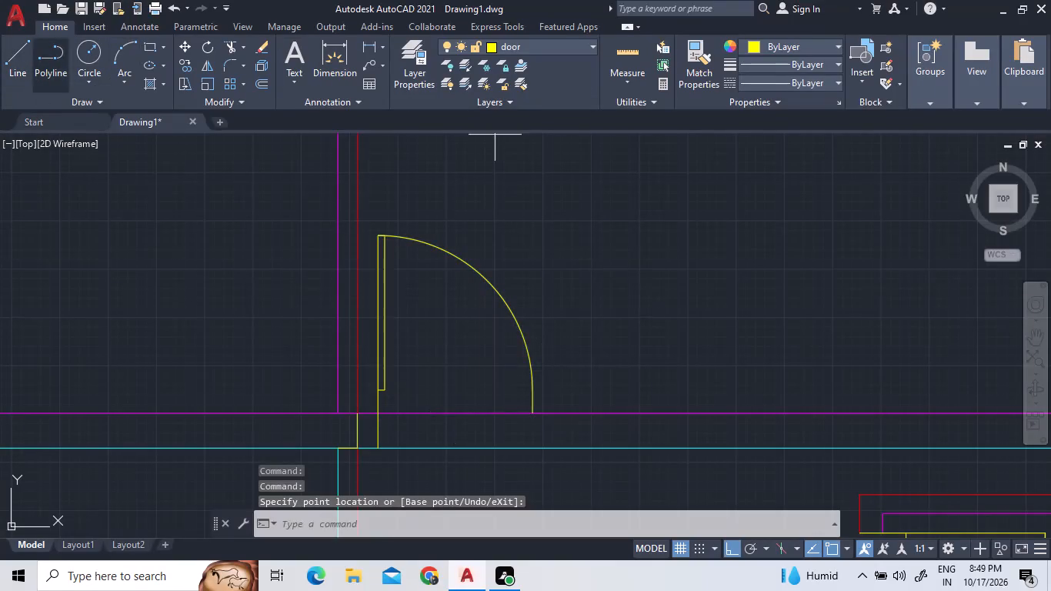
left_click(531, 409)
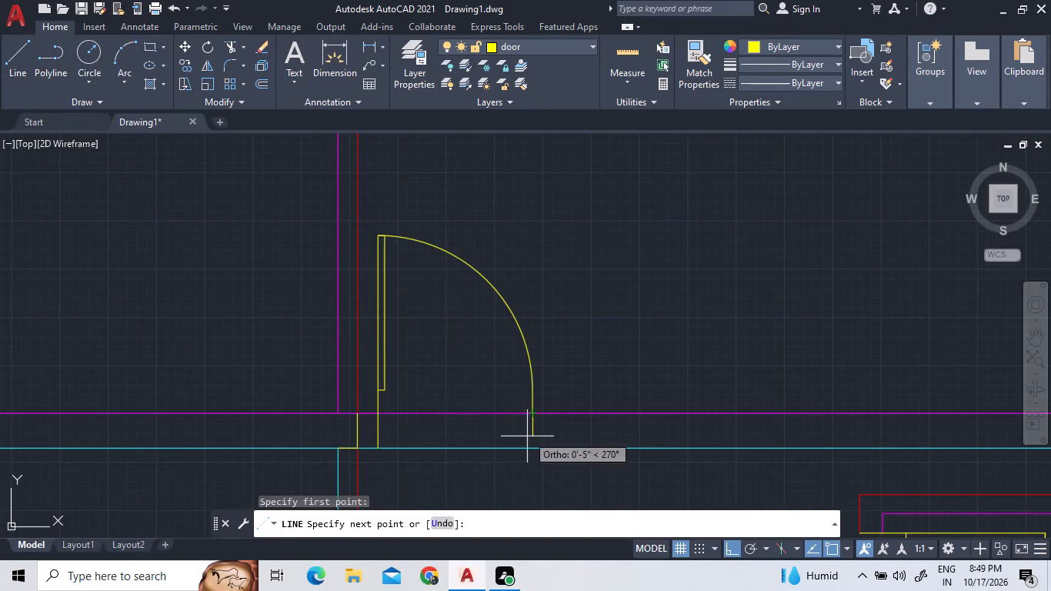
left_click(533, 449)
right_click(562, 345)
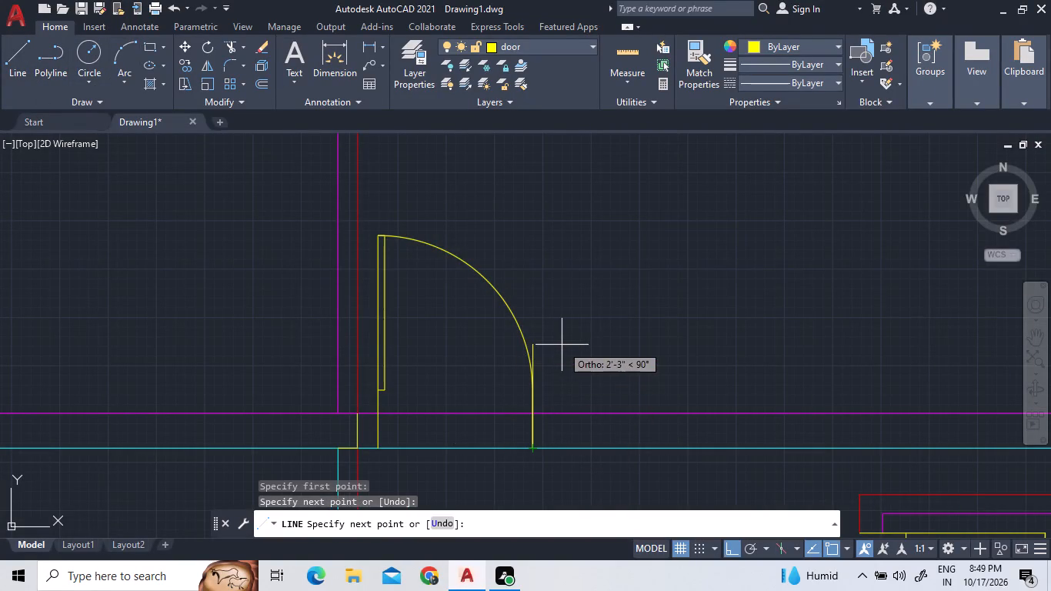
left_click(569, 356)
Trim both wall lines across the door opening and the short line between them at the hall's west wall.
scroll(584, 346, "down", 3)
scroll(563, 365, "up", 4)
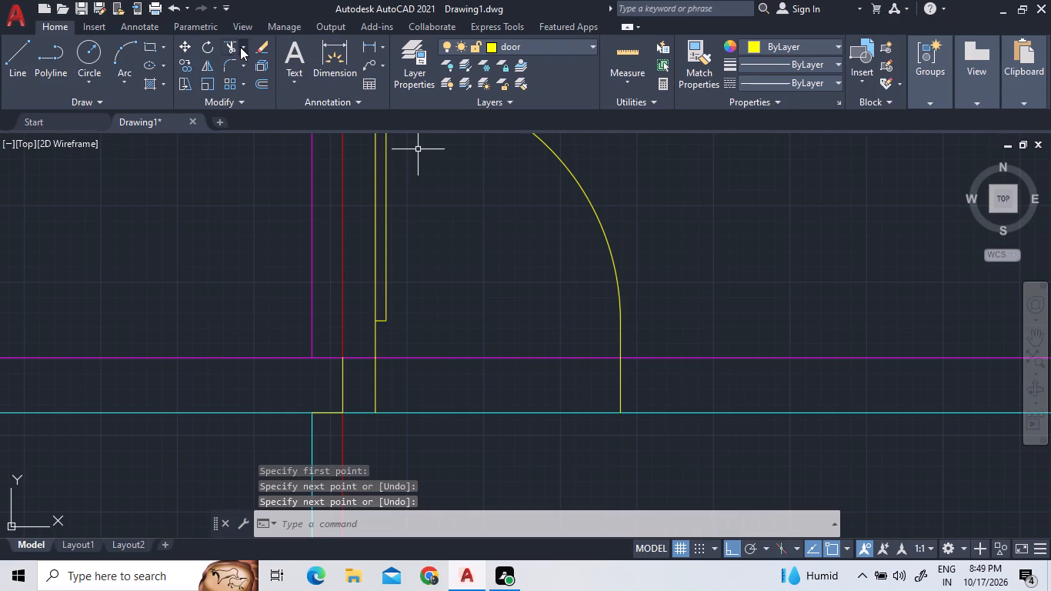
left_click(232, 46)
double_click(560, 356)
left_click(542, 441)
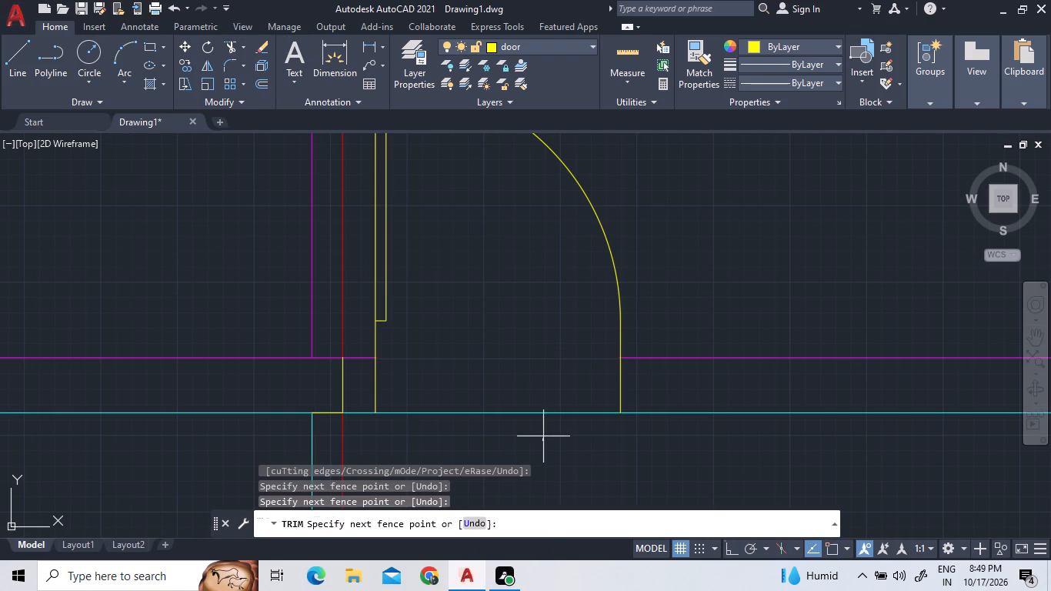
left_click(432, 381)
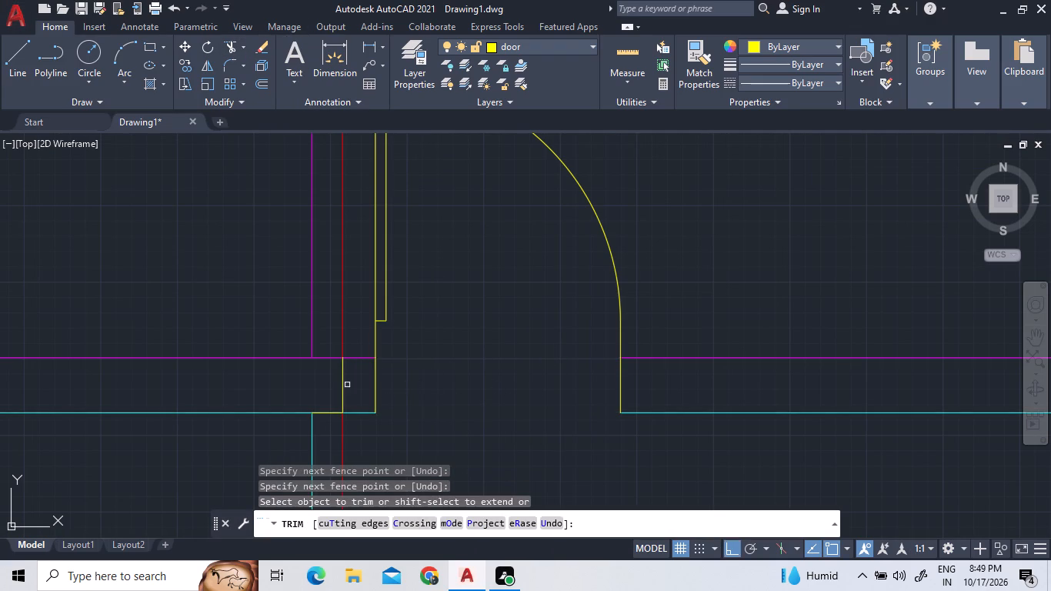
left_click(345, 382)
Draw a short line across the hall's west wall at the northeast corner of the large west room.
scroll(365, 385, "down", 3)
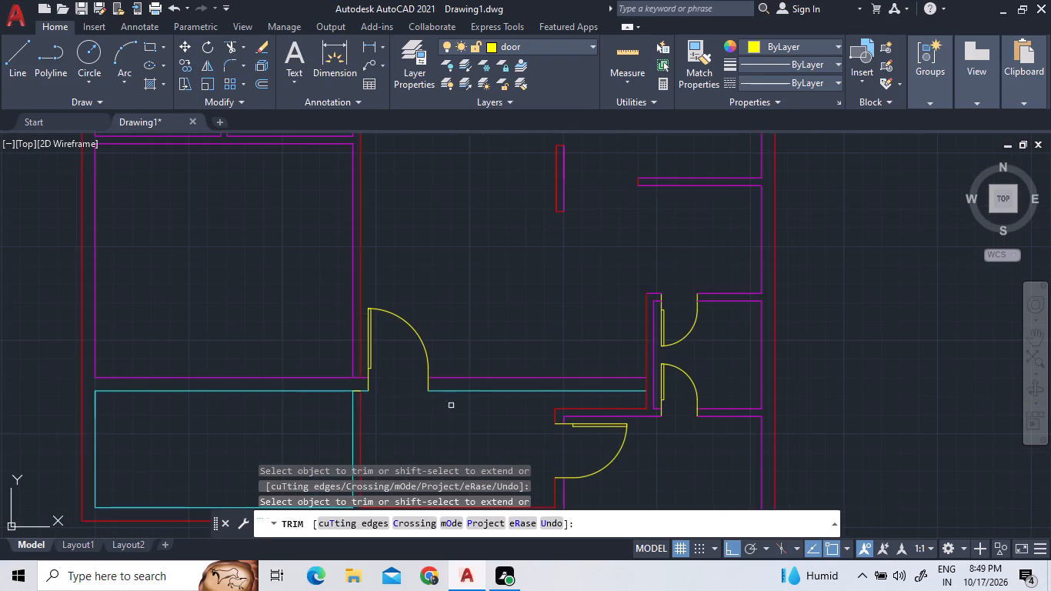
scroll(468, 423, "down", 1)
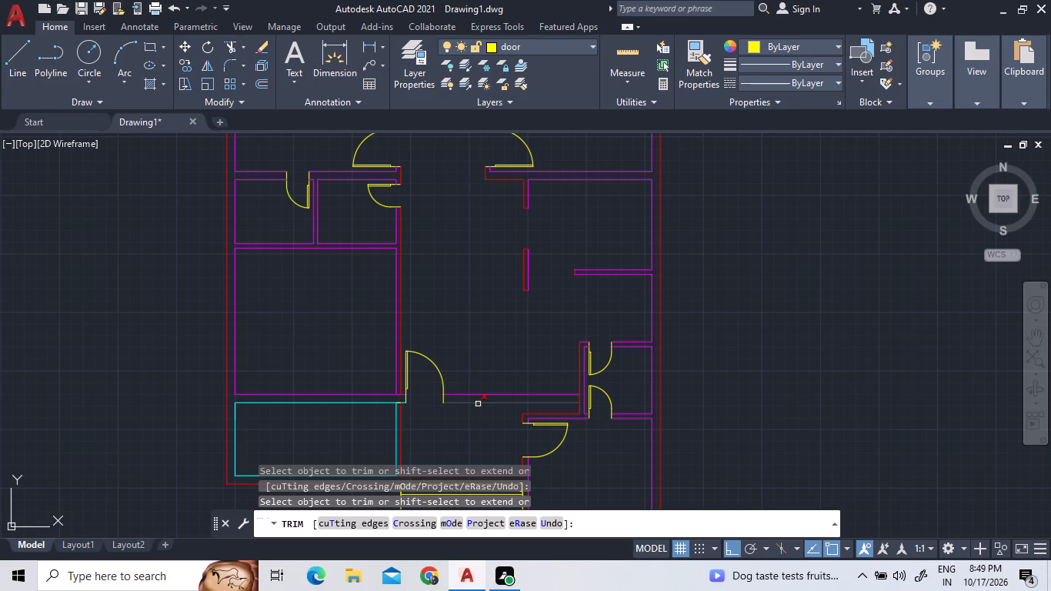
scroll(479, 229, "up", 2)
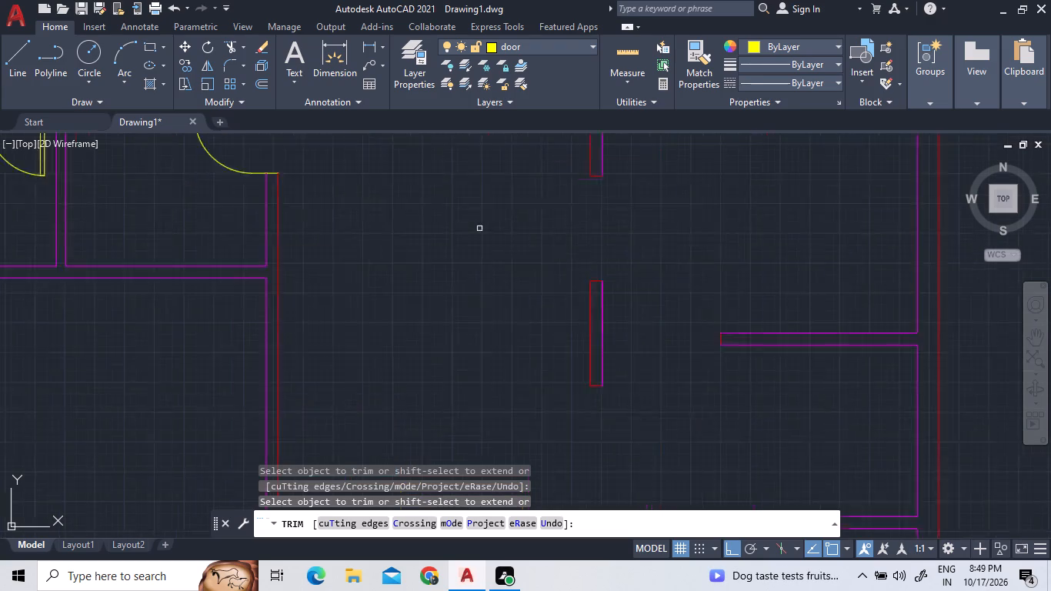
scroll(479, 229, "up", 1)
left_click(17, 53)
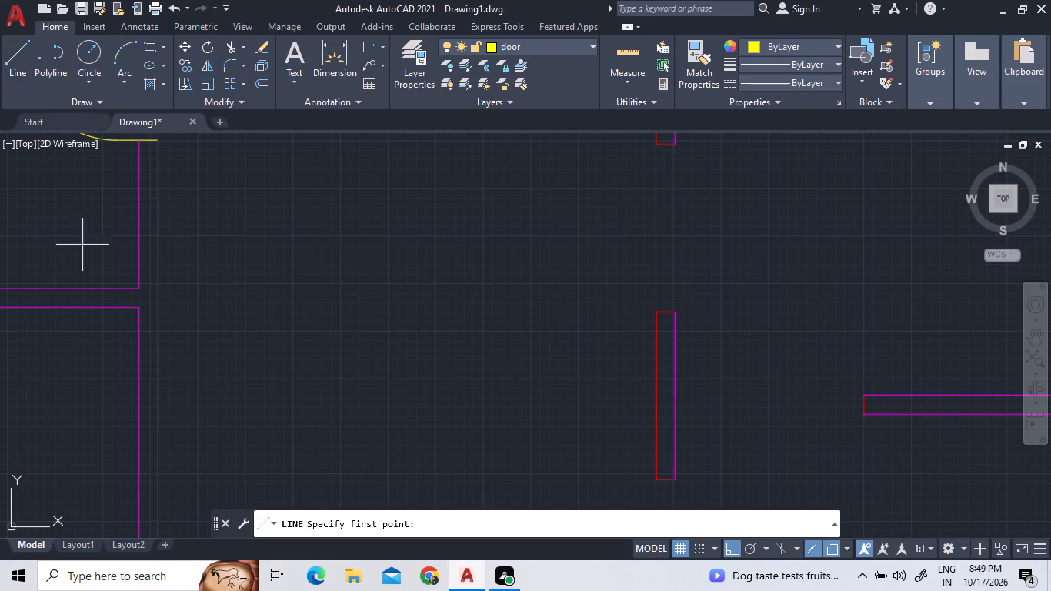
double_click(139, 306)
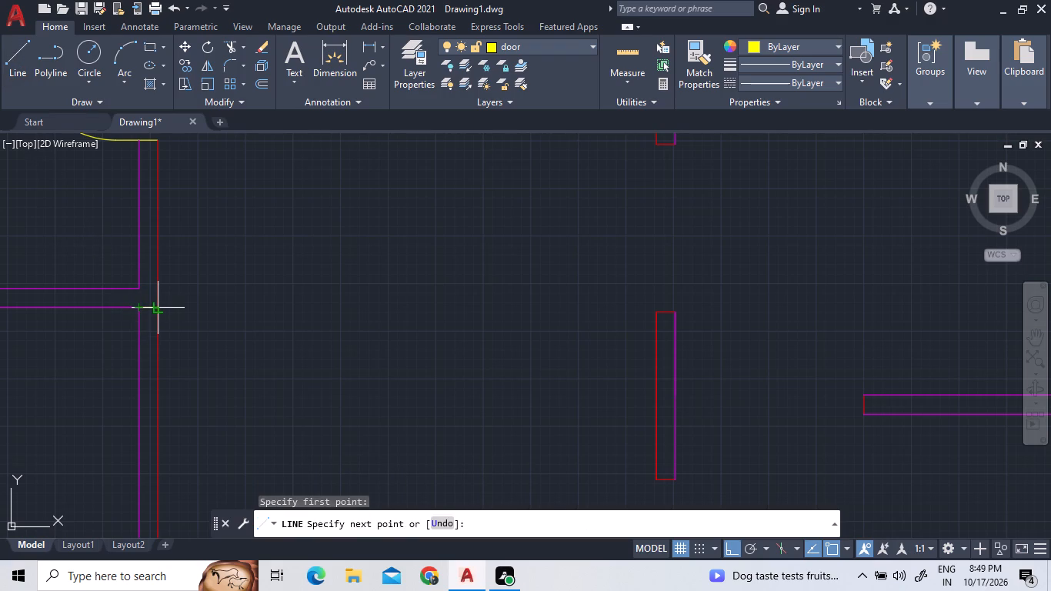
left_click(161, 307)
right_click(206, 269)
left_click(230, 292)
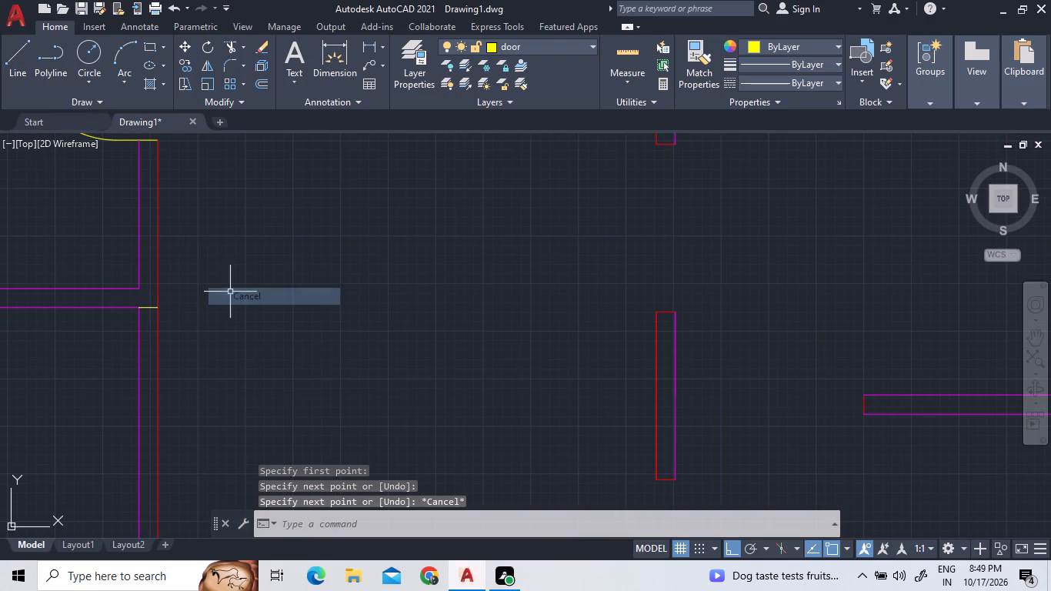
Offset the short line across the hall's west wall by 5", once to the north and once to the south.
double_click(257, 75)
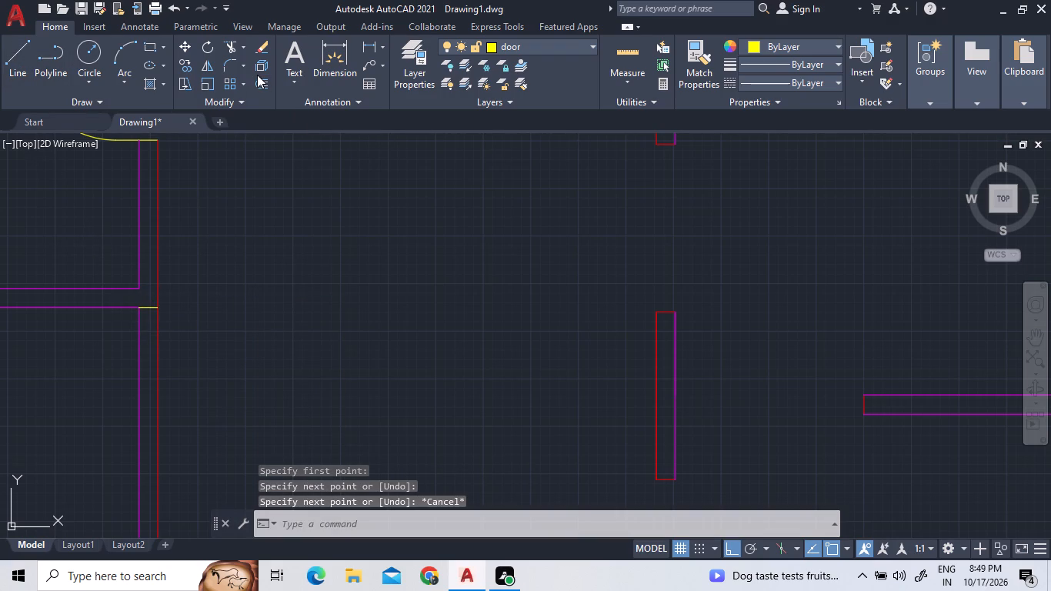
right_click(451, 267)
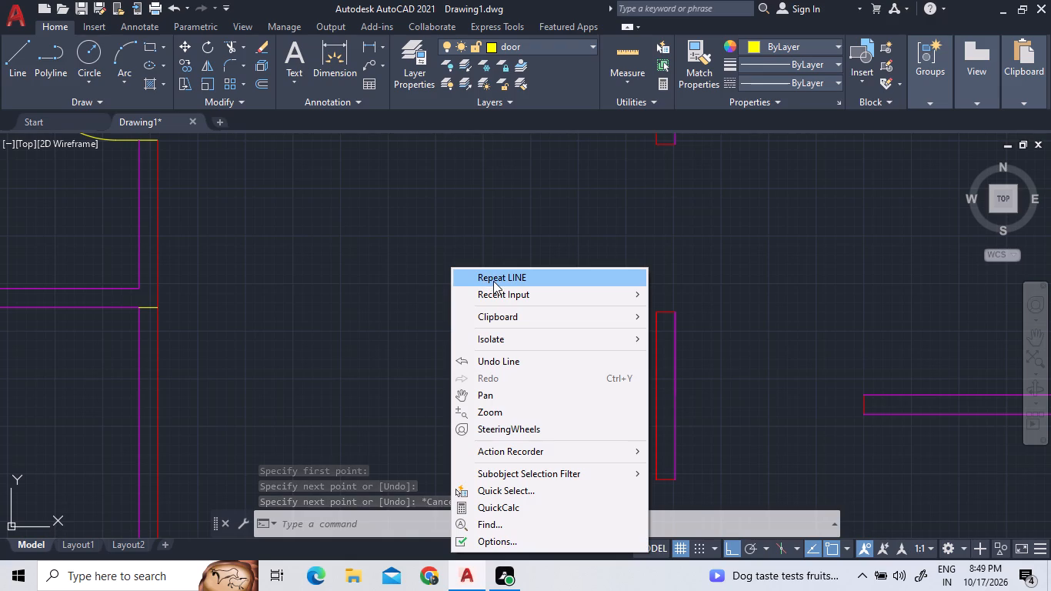
left_click(495, 294)
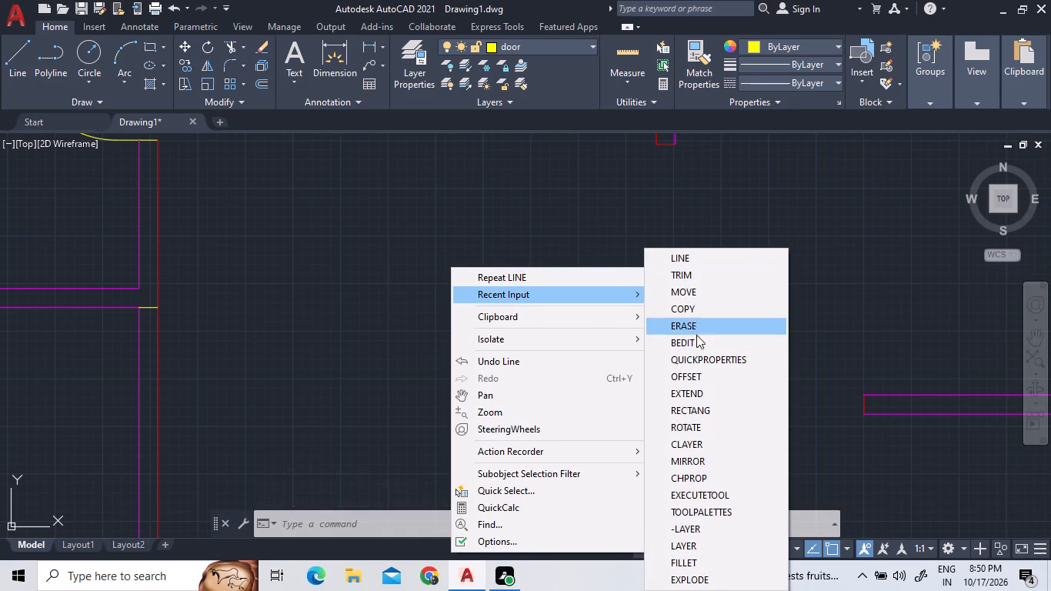
double_click(714, 375)
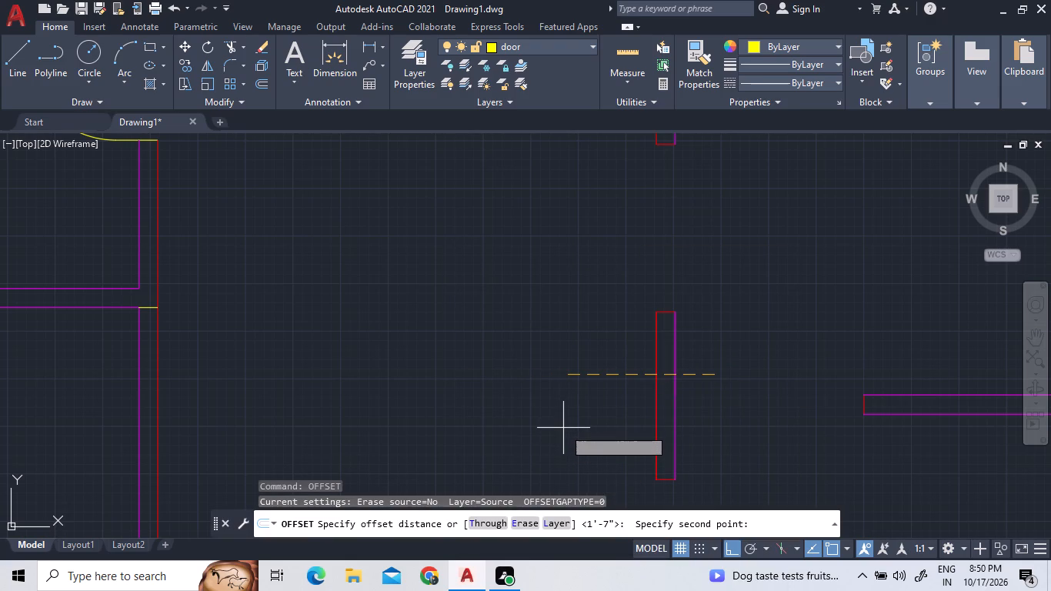
type("5\"")
key("Return")
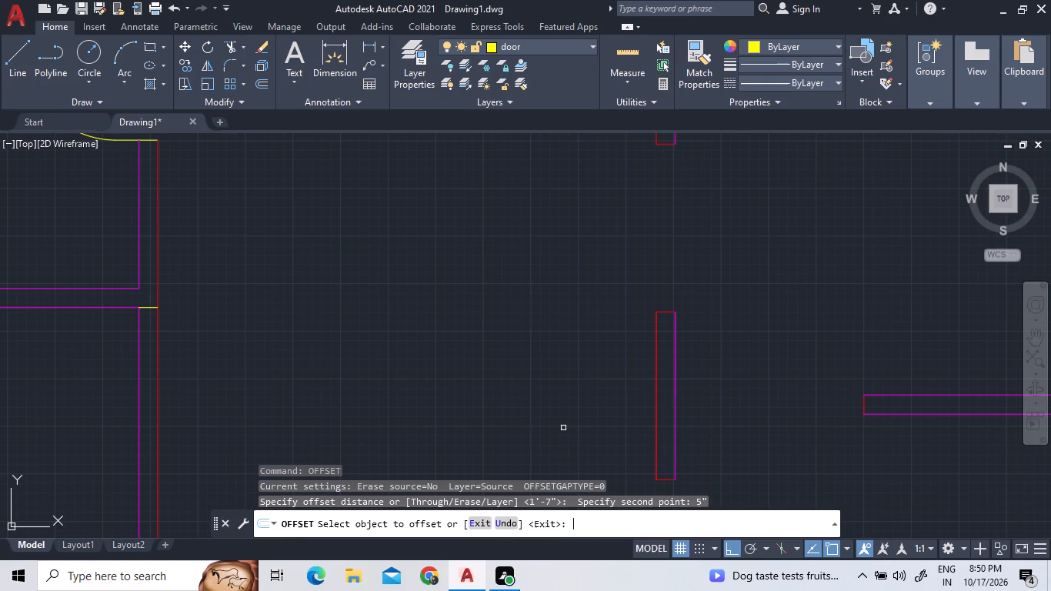
triple_click(147, 308)
left_click(147, 308)
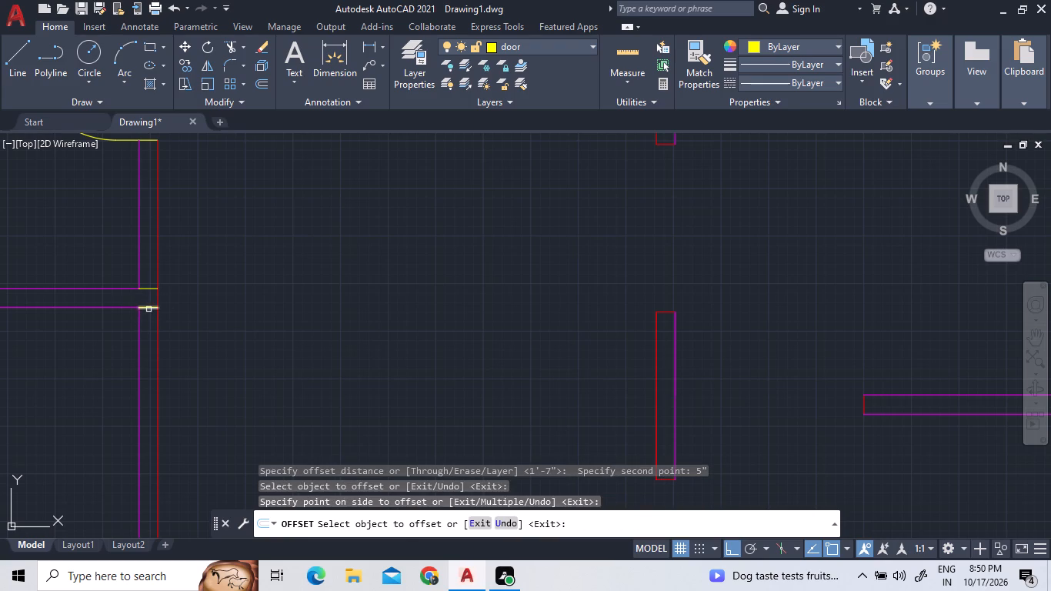
left_click(149, 309)
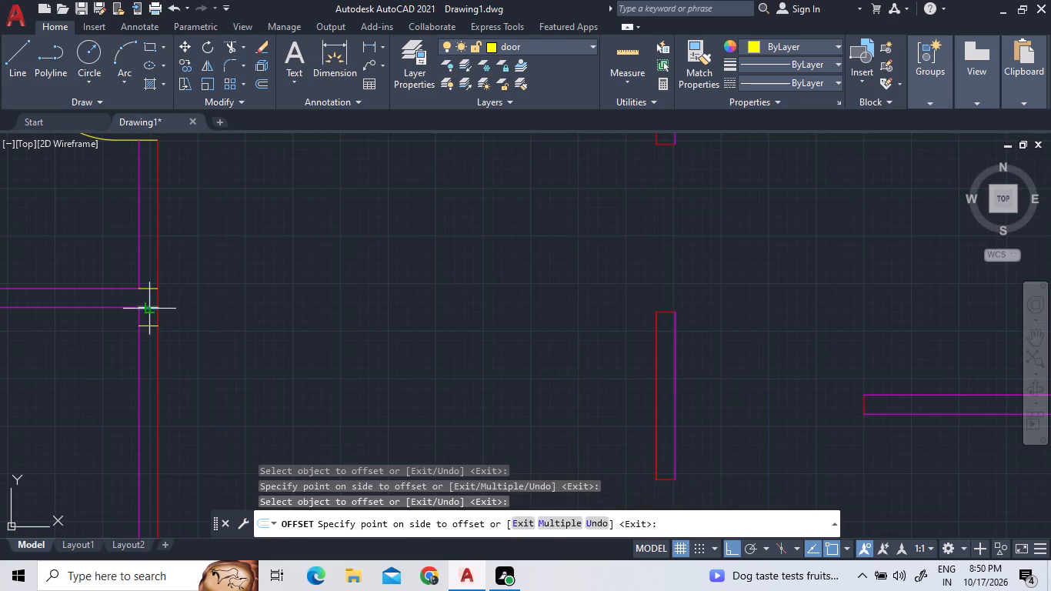
left_click(147, 348)
right_click(179, 326)
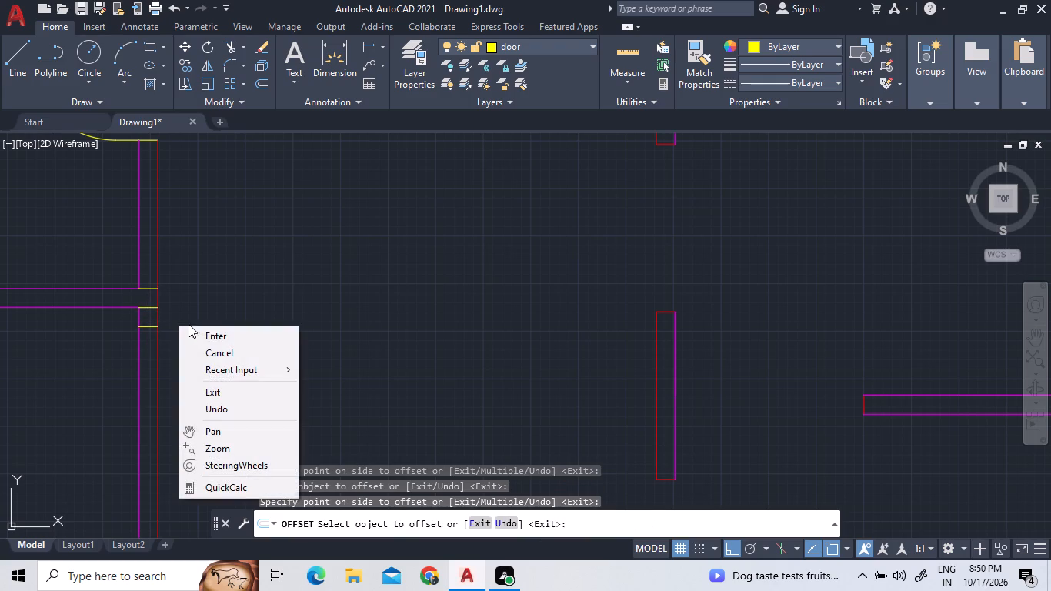
left_click(197, 327)
left_click(197, 332)
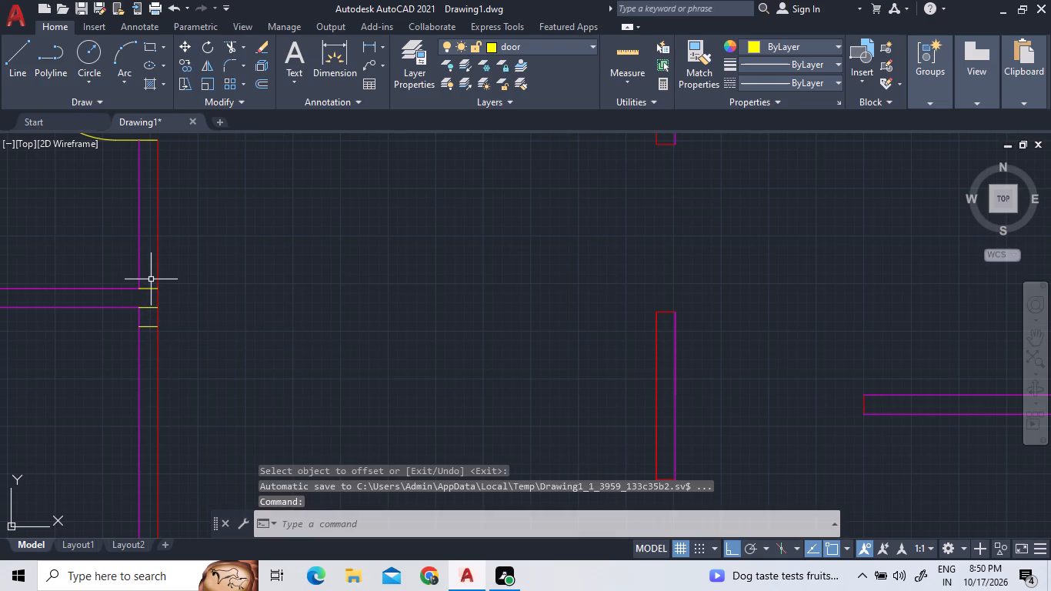
Erase the northern offset line and the original short line, keeping only the southern one as the jamb.
double_click(151, 289)
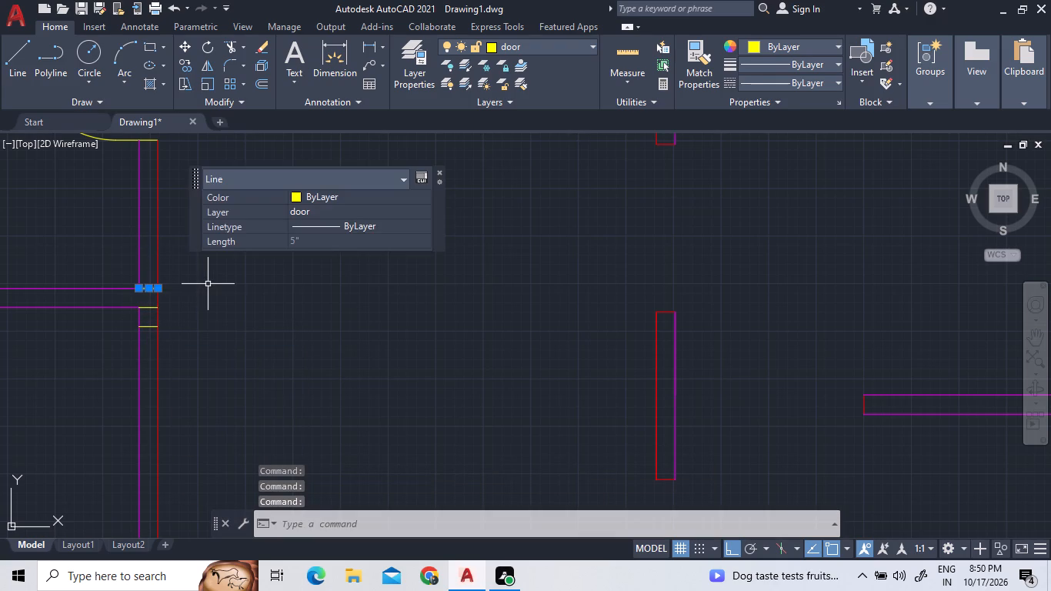
key("Delete")
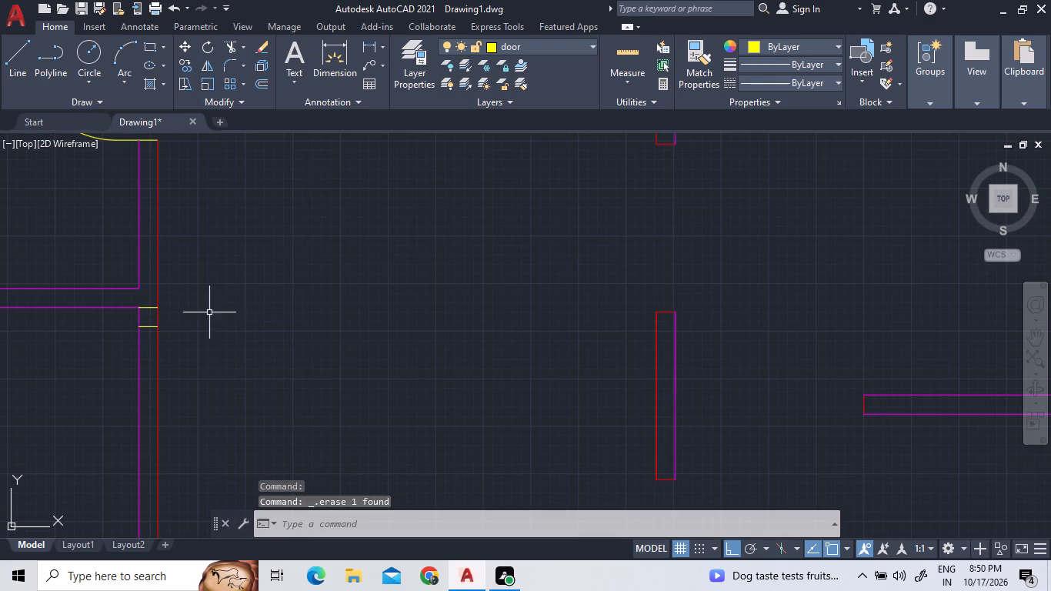
left_click(152, 309)
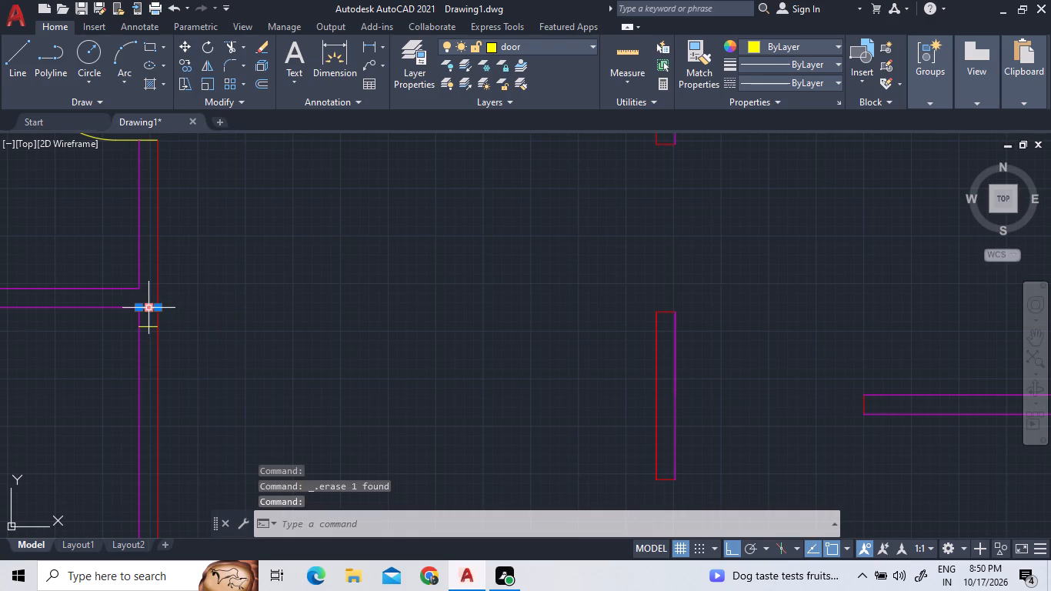
key("Delete")
Copy the door of the small room to the north straight down to the large west room's new jamb line.
scroll(176, 322, "down", 1)
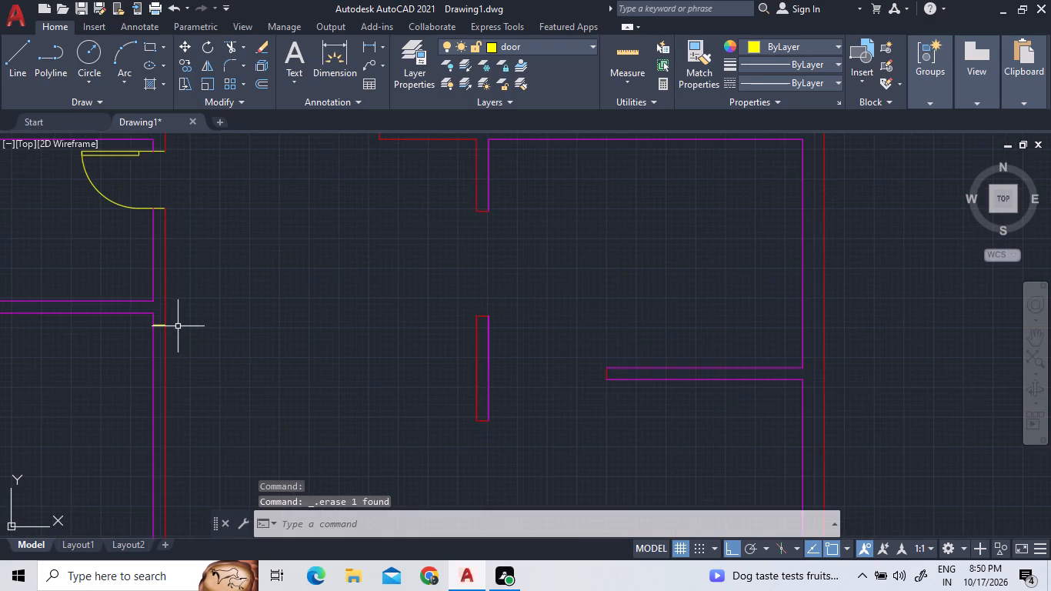
scroll(179, 327, "down", 1)
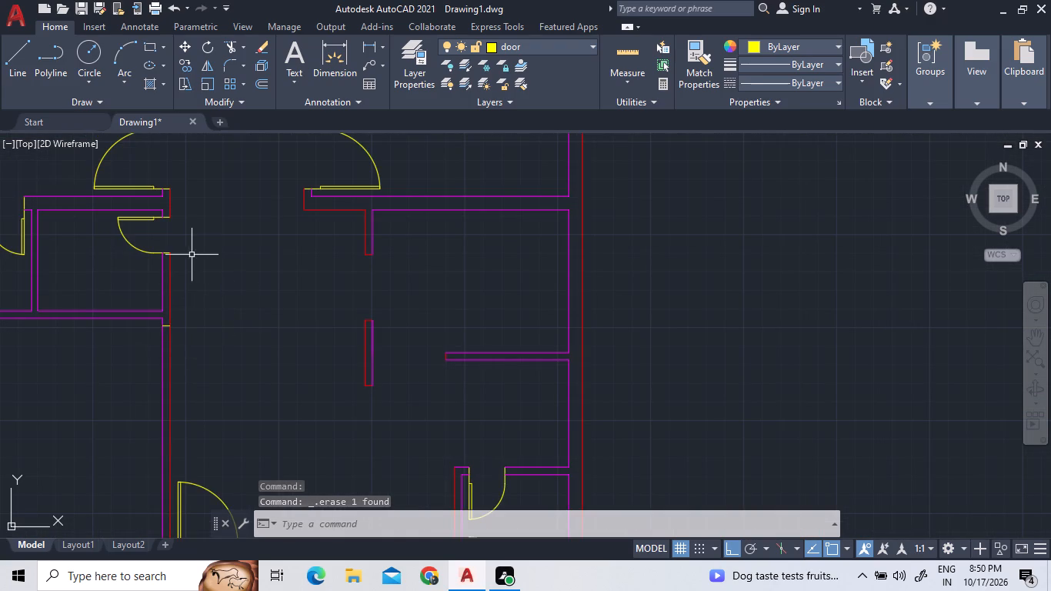
left_click(128, 244)
right_click(128, 244)
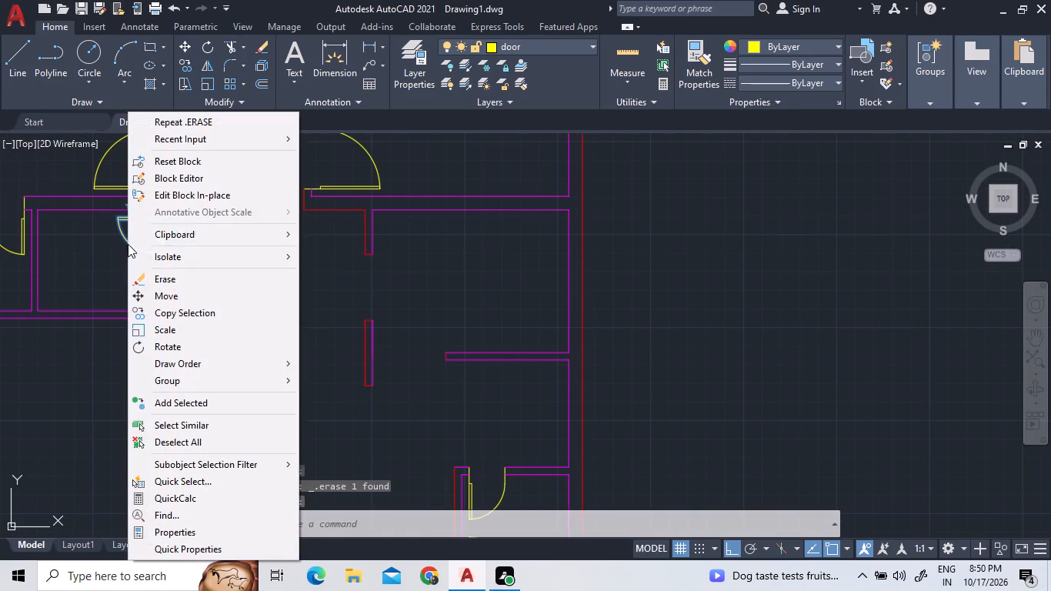
left_click(182, 309)
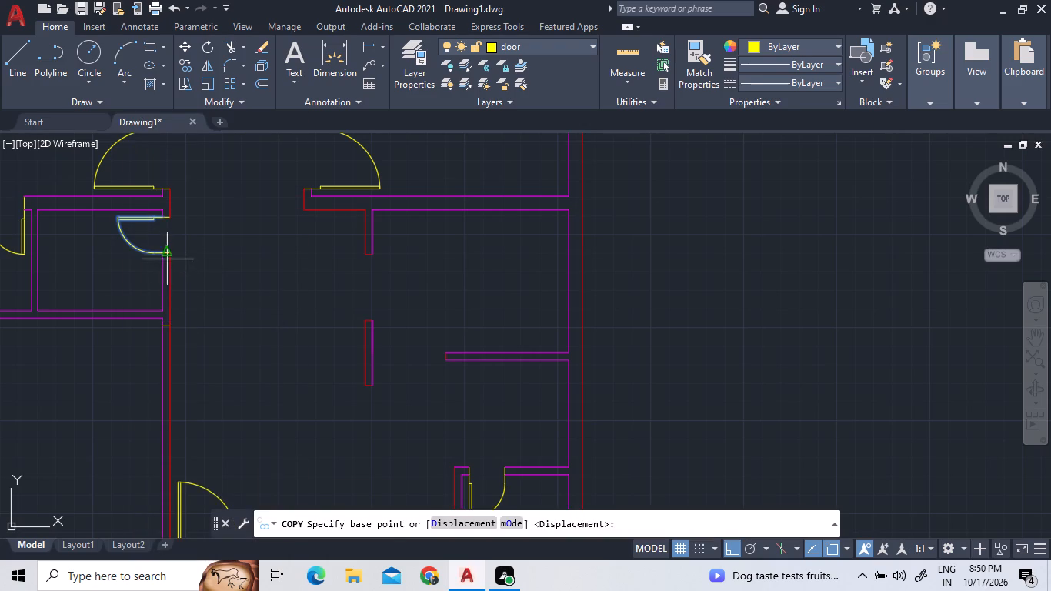
double_click(162, 253)
scroll(145, 369, "up", 2)
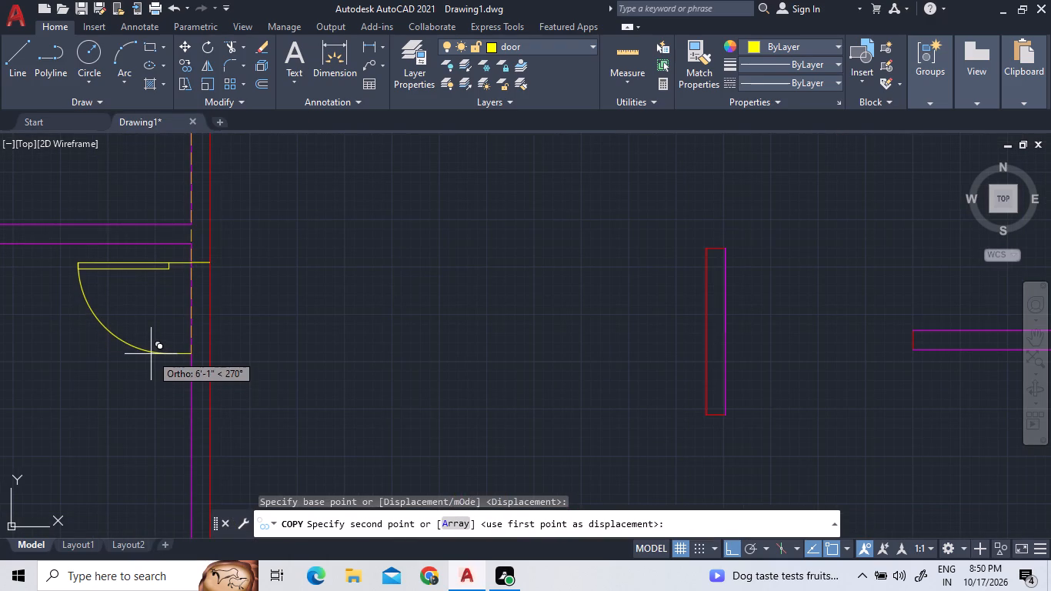
double_click(151, 354)
right_click(86, 370)
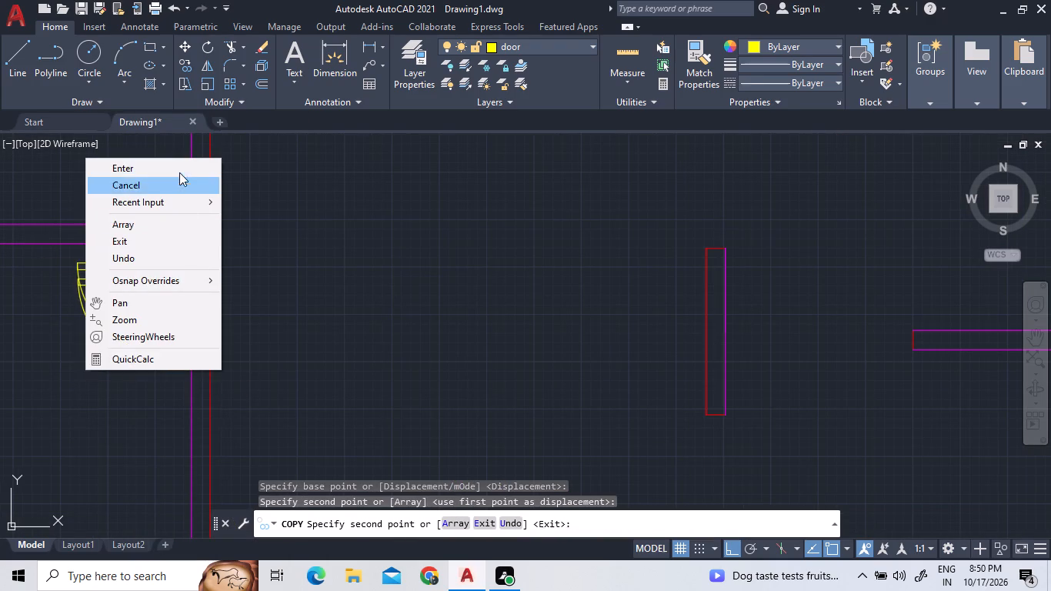
left_click(177, 166)
Move the copied door so the wall end of its hinge-side line meets the west end of the jamb line.
scroll(176, 255, "up", 4)
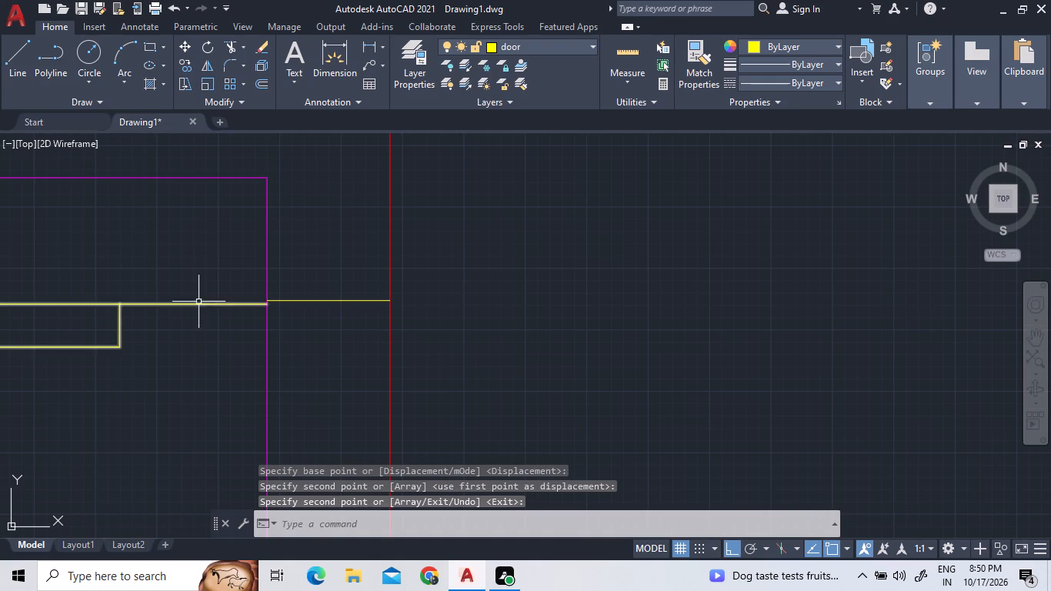
left_click(185, 289)
left_click(155, 306)
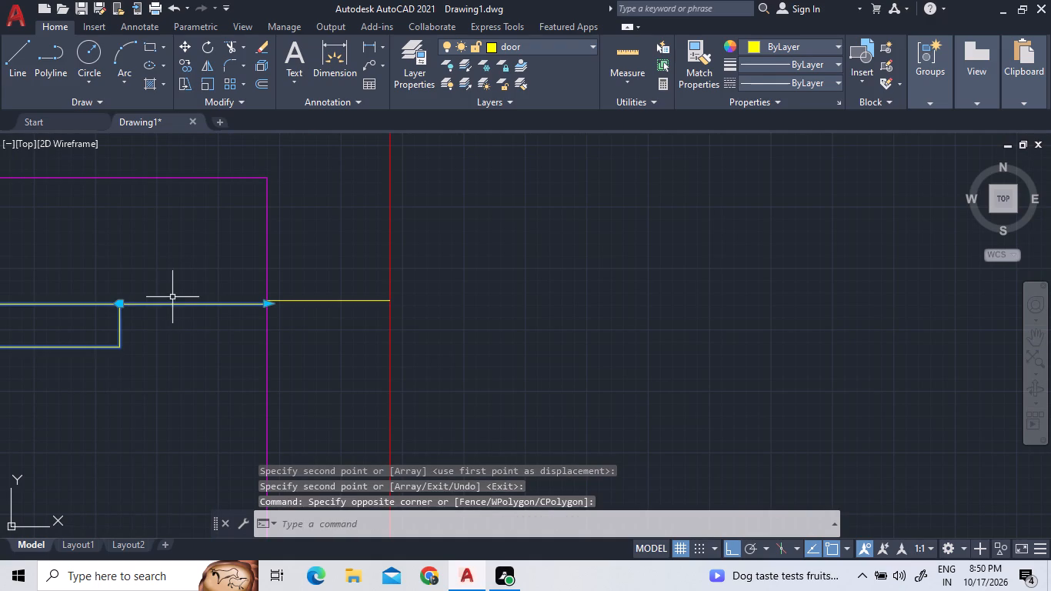
scroll(173, 297, "up", 4)
right_click(172, 298)
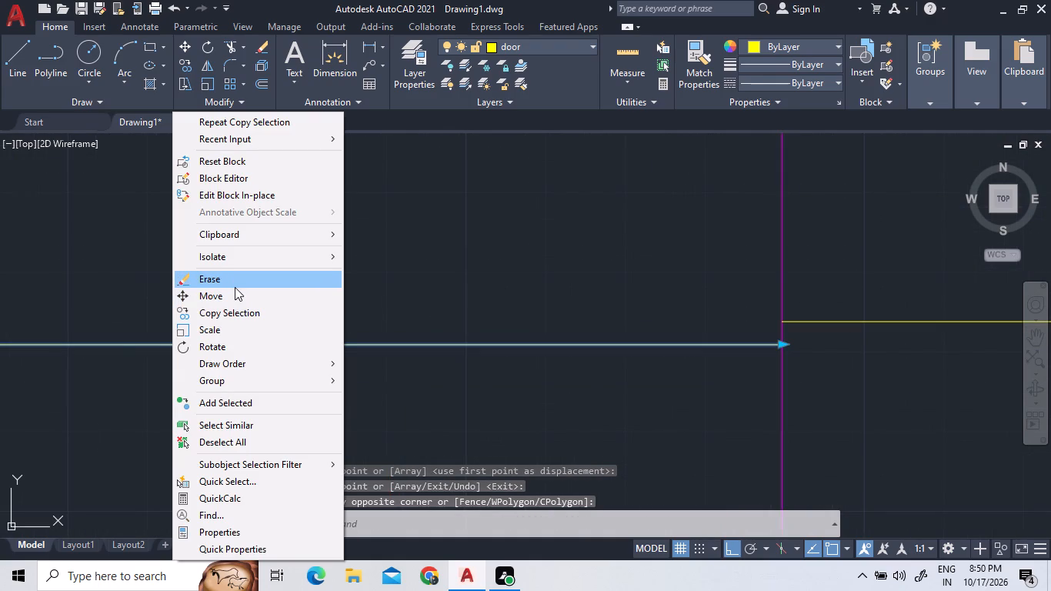
left_click(235, 291)
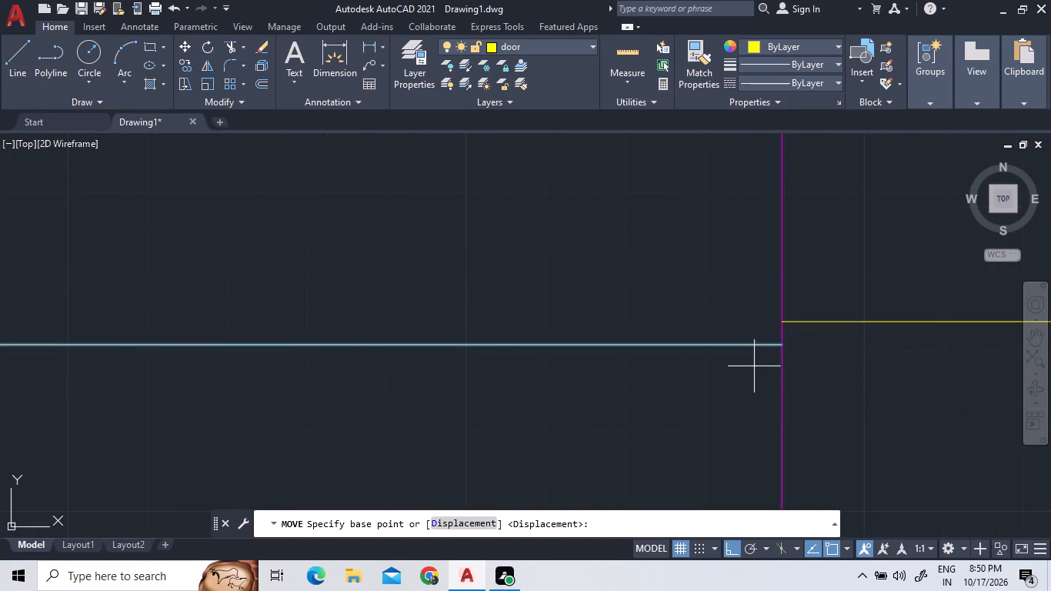
left_click(777, 342)
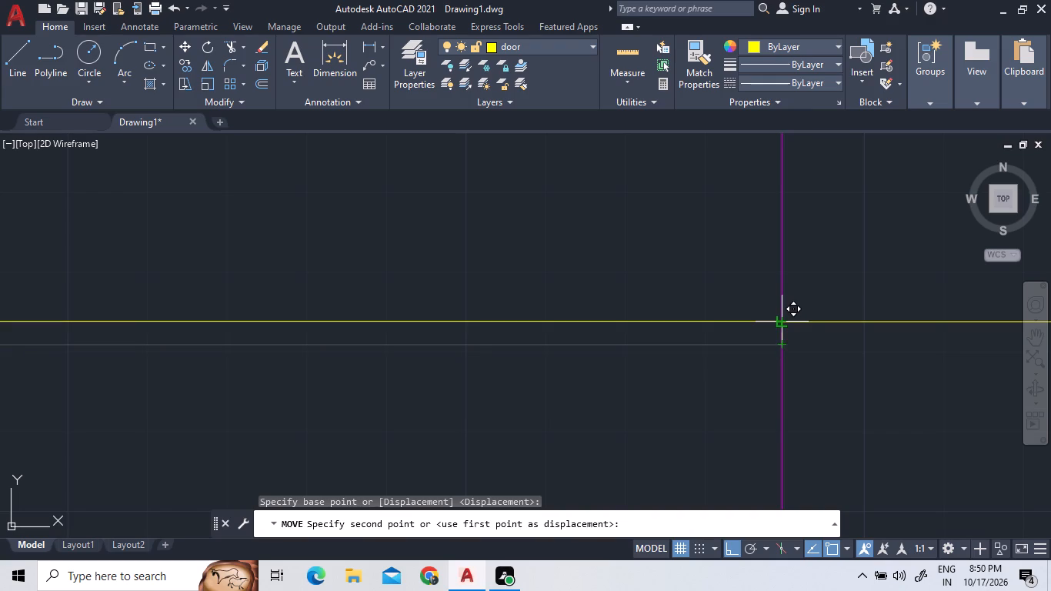
double_click(782, 321)
Widen the copied door southward by about half, keeping its hinge side on the northern jamb line.
scroll(536, 389, "down", 10)
scroll(535, 456, "up", 3)
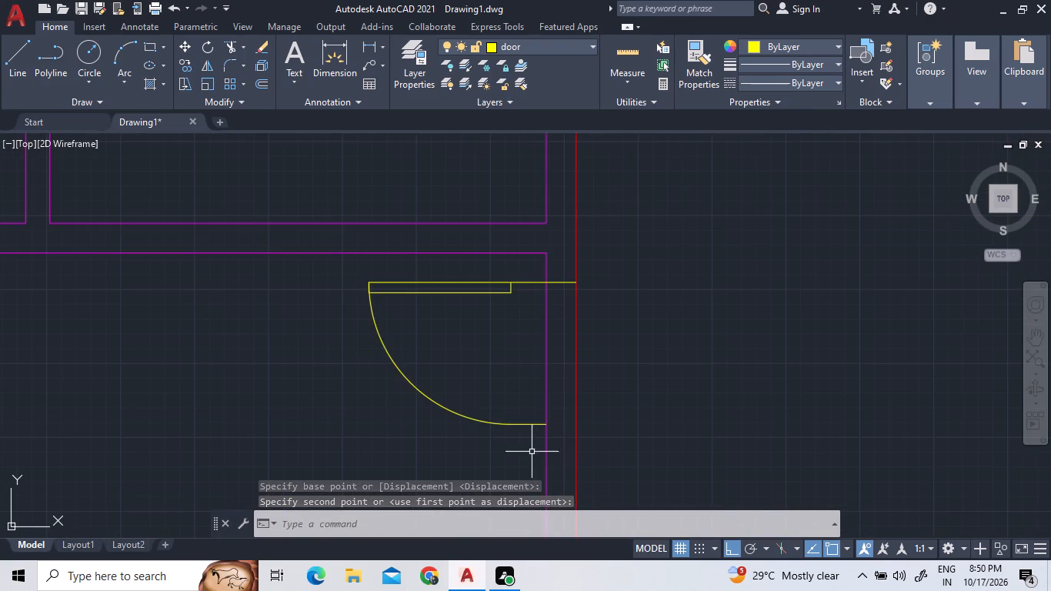
left_click(522, 425)
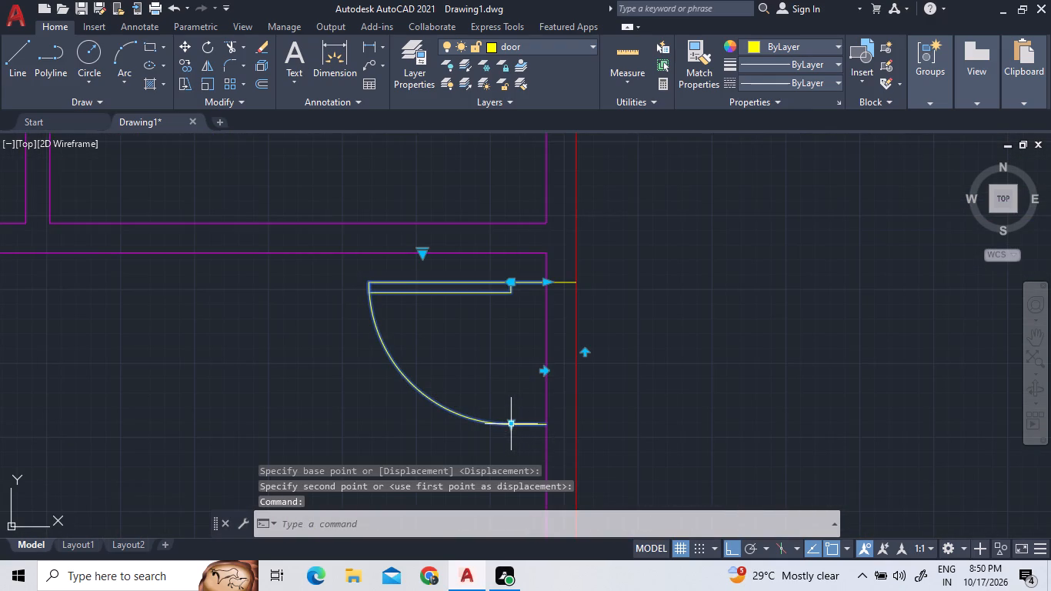
double_click(513, 423)
scroll(509, 436, "down", 3)
scroll(516, 457, "up", 3)
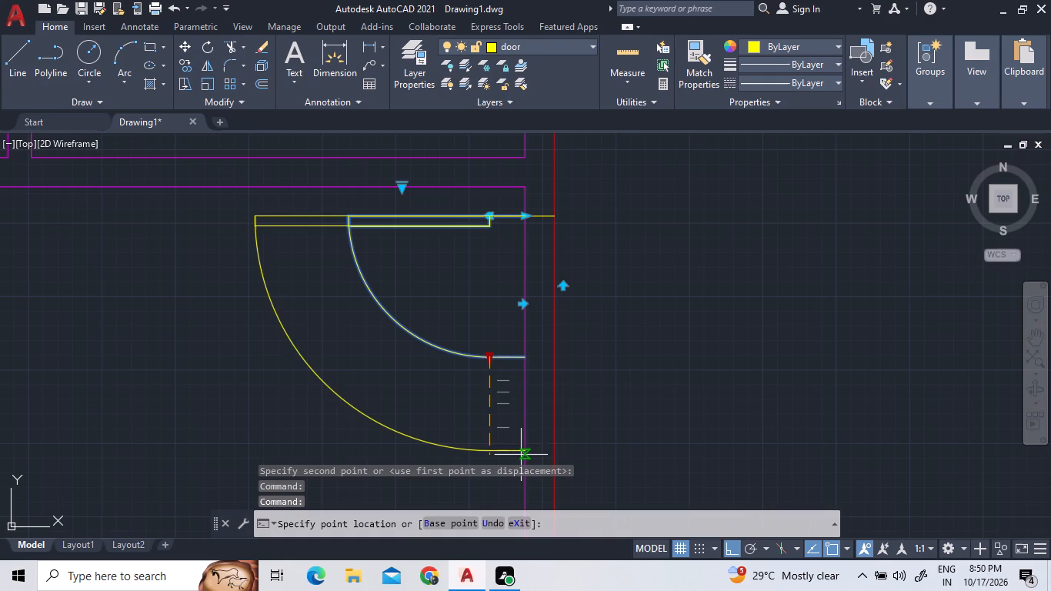
left_click(536, 429)
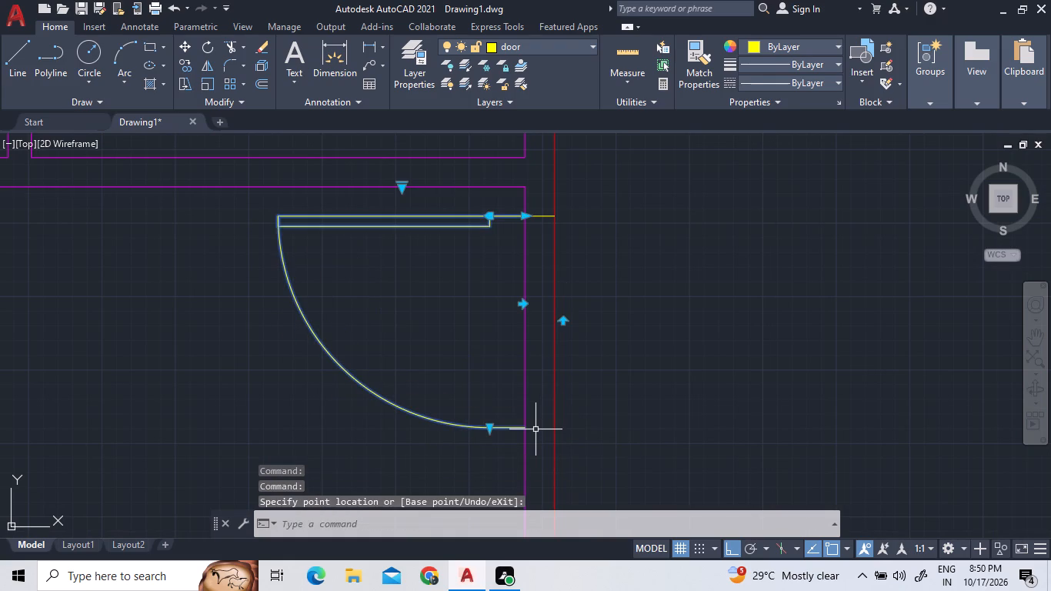
Draw the southern jamb line from the door's latch-side end across the wall thickness to the hall-side wall line.
left_click(27, 48)
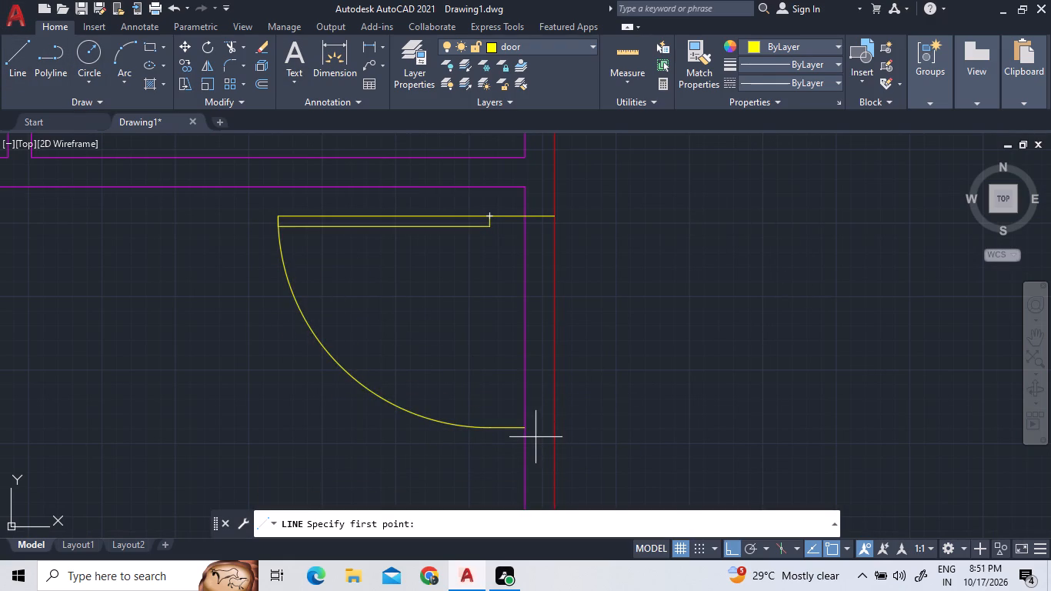
left_click(525, 427)
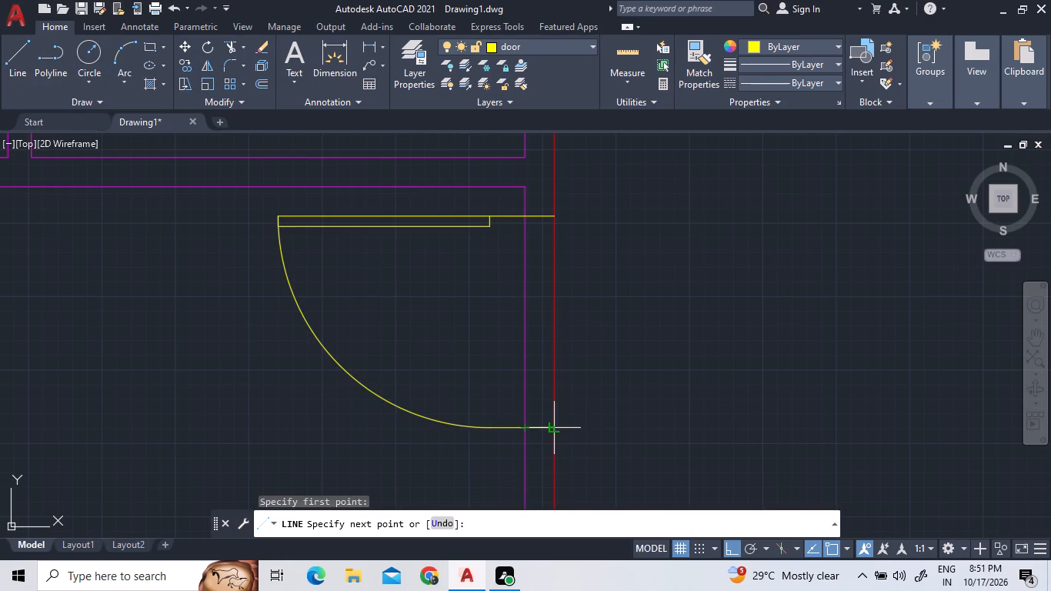
left_click(552, 429)
right_click(602, 334)
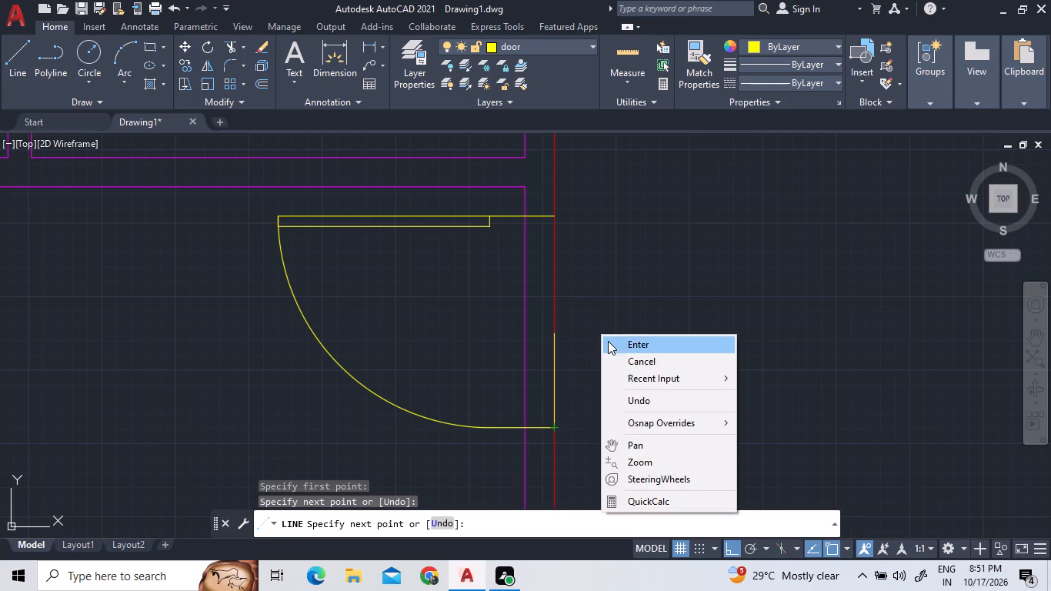
double_click(609, 348)
left_click(692, 307)
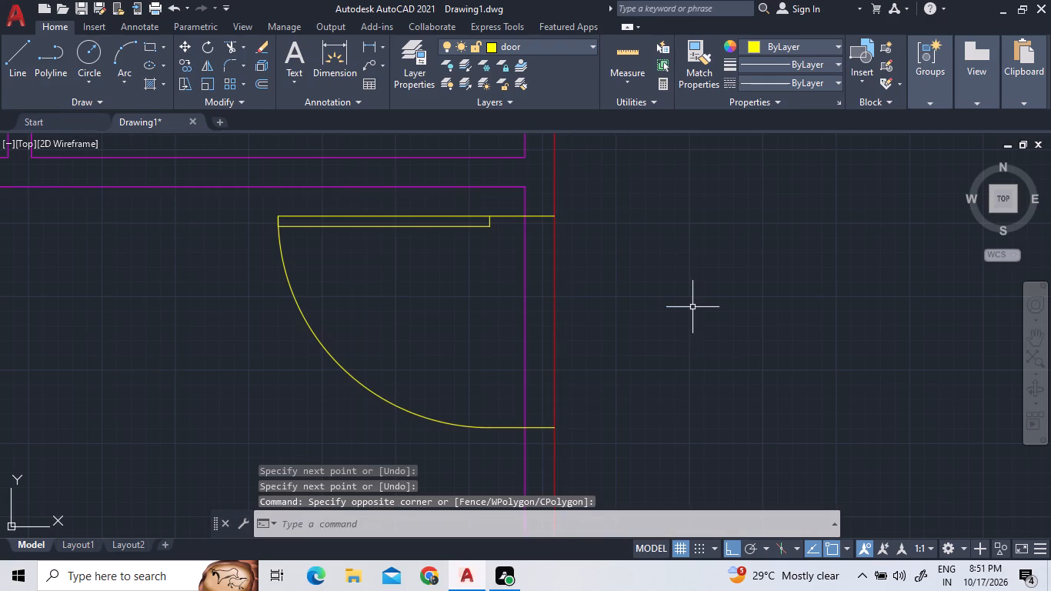
Trim both wall lines between the two jambs of the large west room's door opening.
left_click(230, 50)
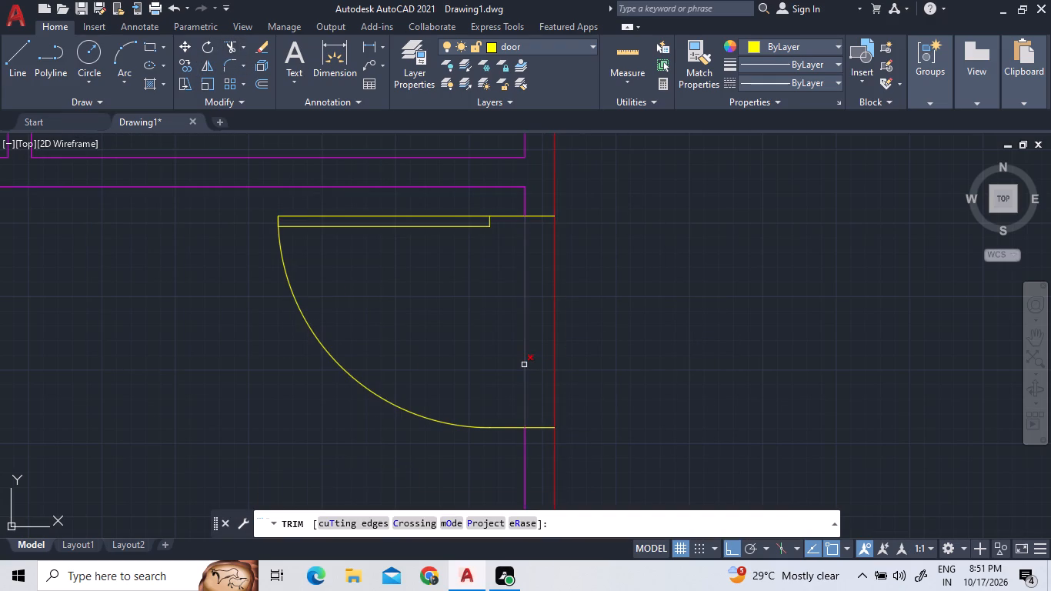
double_click(524, 365)
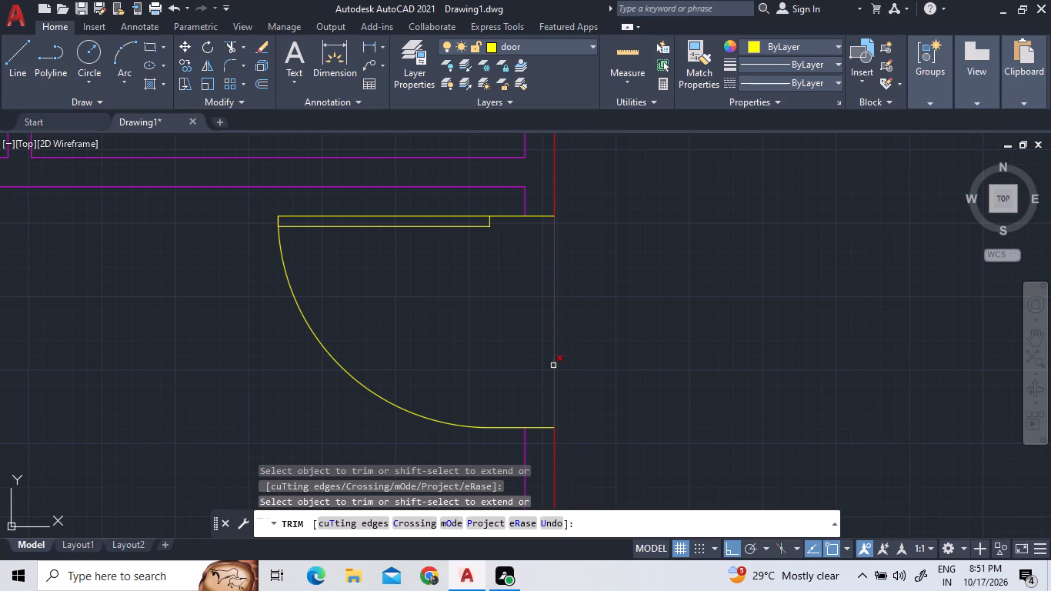
double_click(552, 364)
scroll(552, 363, "down", 2)
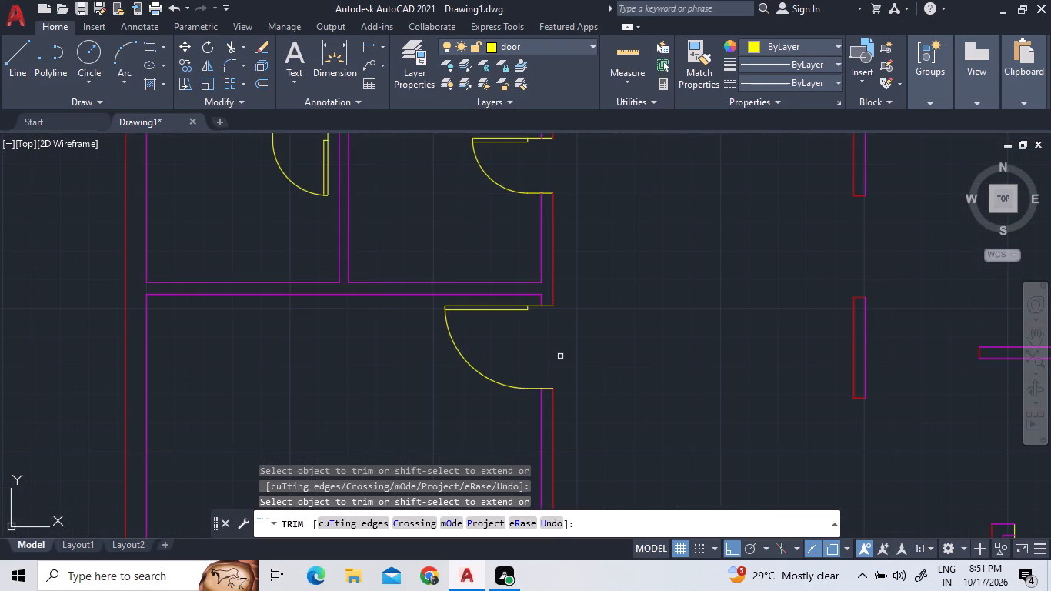
scroll(560, 356, "down", 3)
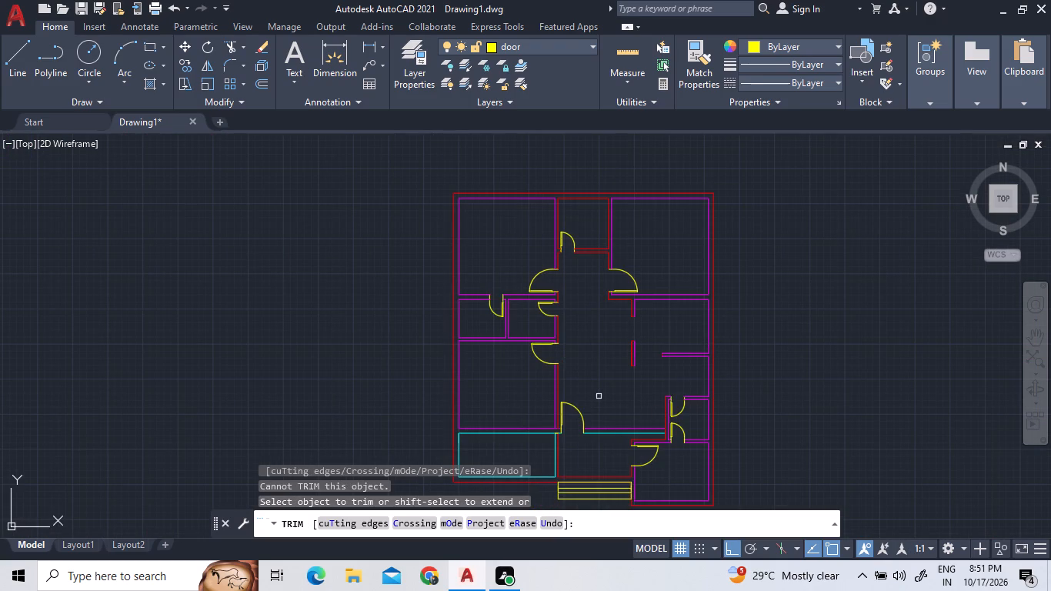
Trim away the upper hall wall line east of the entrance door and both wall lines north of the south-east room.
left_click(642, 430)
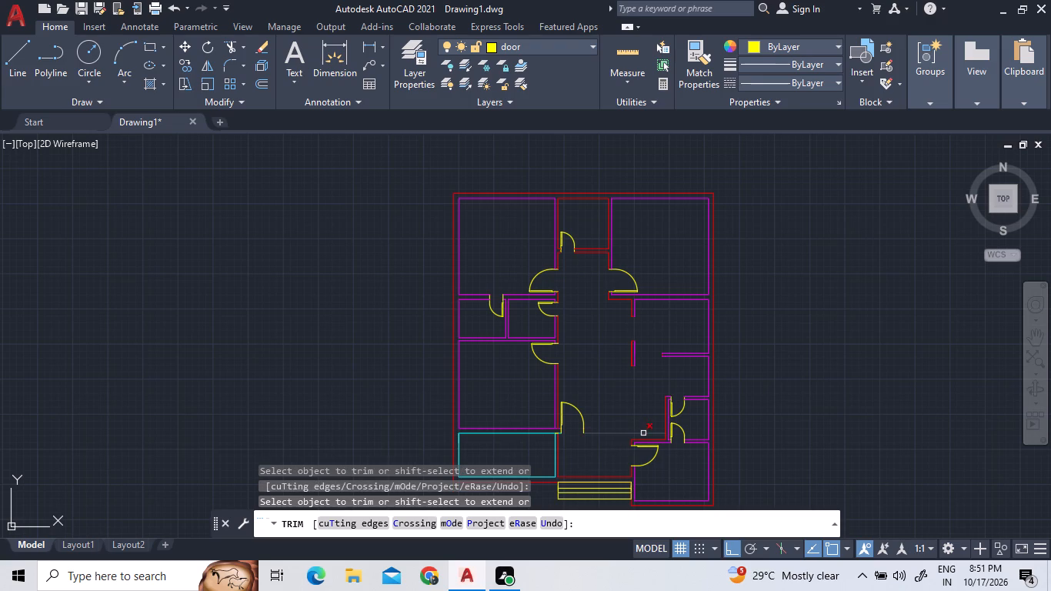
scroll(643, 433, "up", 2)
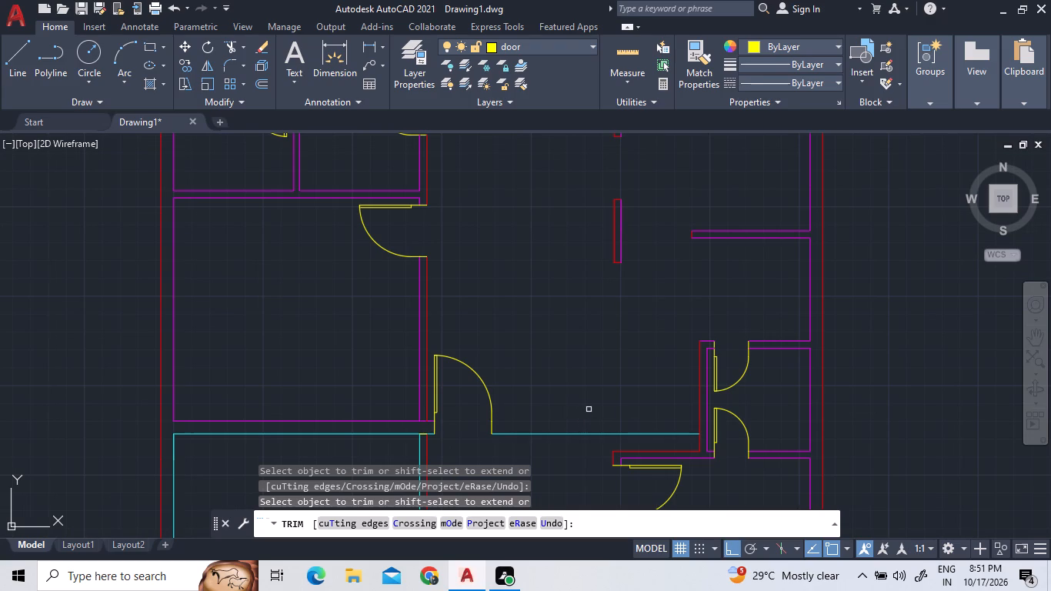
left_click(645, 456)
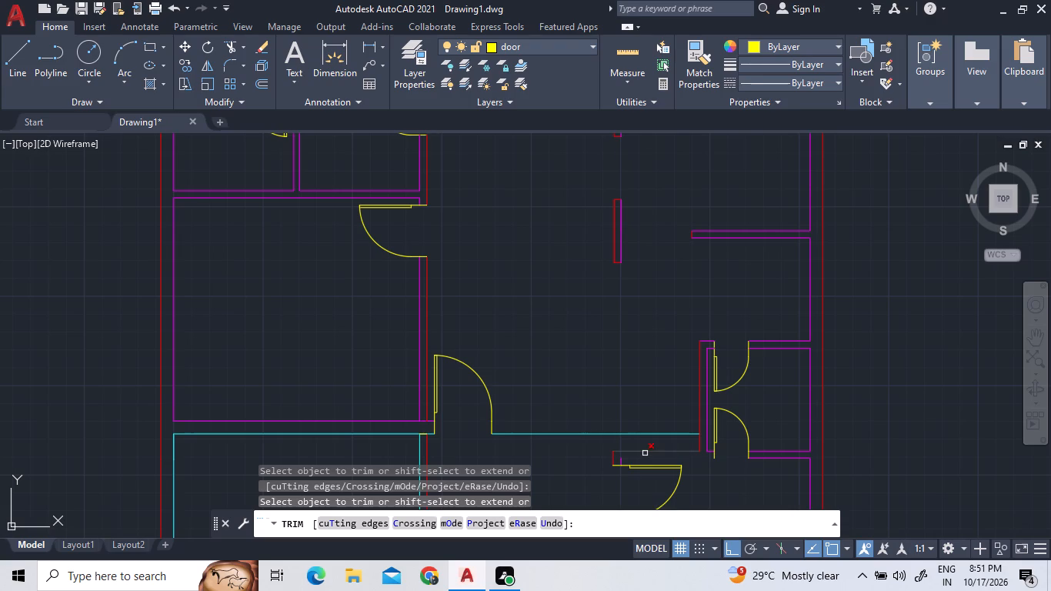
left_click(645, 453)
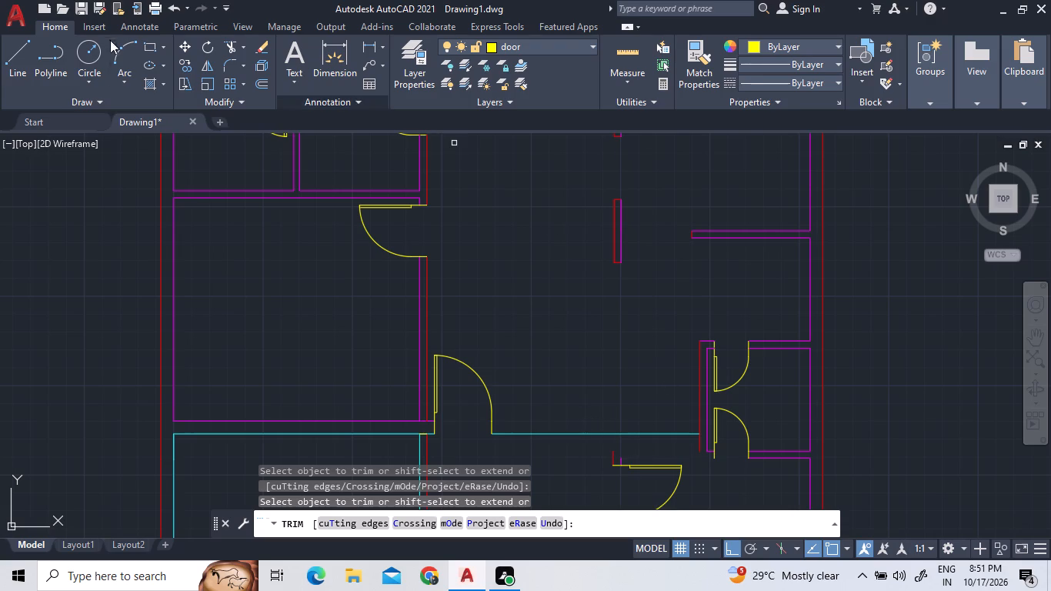
Undo the last trims together with the southern jamb line of the large west room's door.
double_click(167, 5)
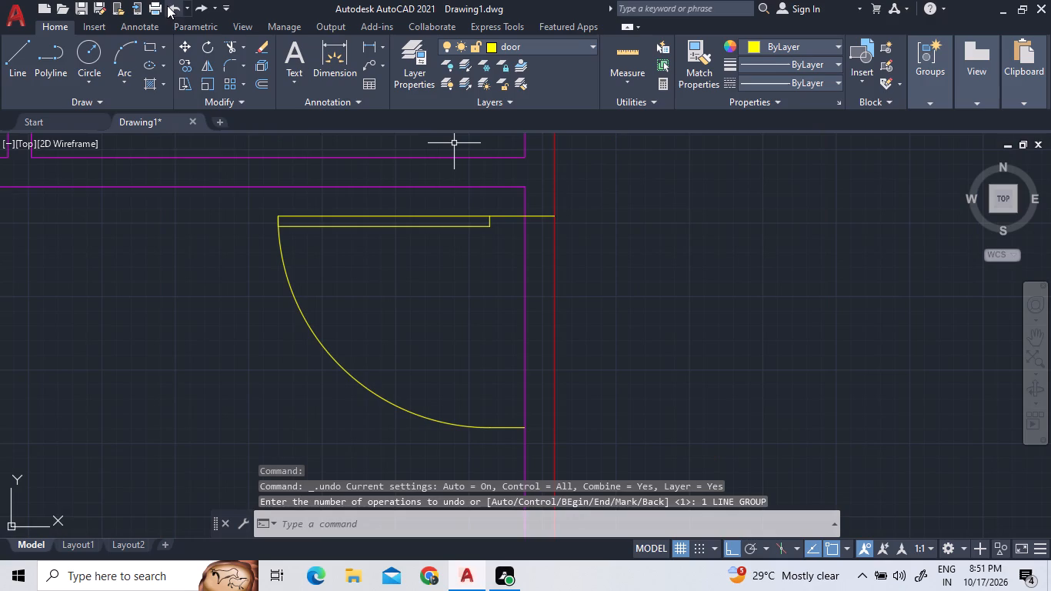
Erase the two horizontal wall lines just north of the south-east room's door, running east towards the small room.
scroll(256, 145, "down", 4)
scroll(455, 359, "up", 2)
left_click(480, 324)
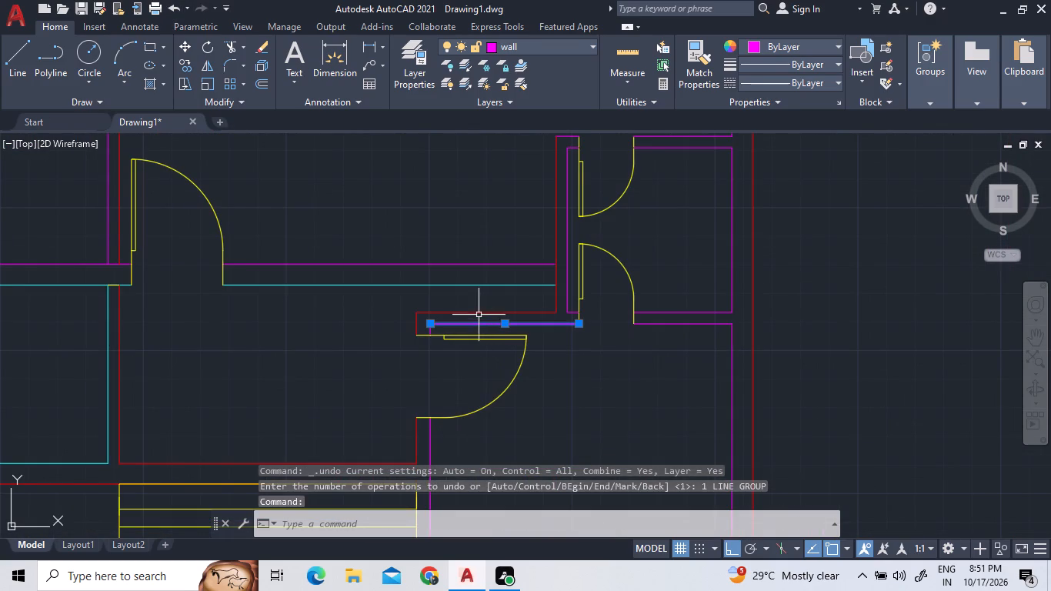
double_click(476, 312)
key("Delete")
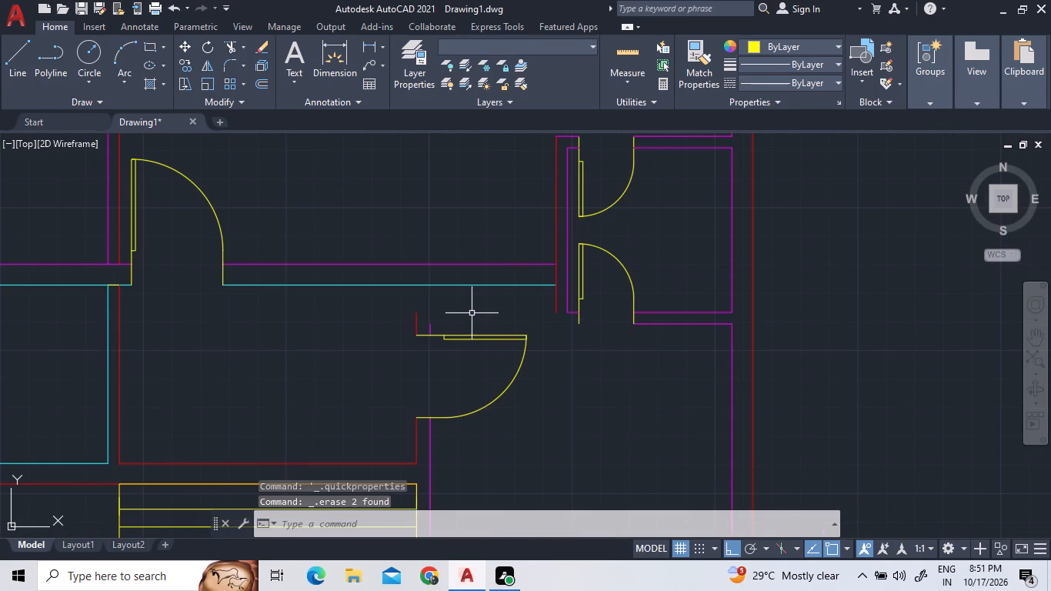
Extend the two short vertical wall stubs above the south-east room's door north to the hall's south wall lines.
left_click(241, 48)
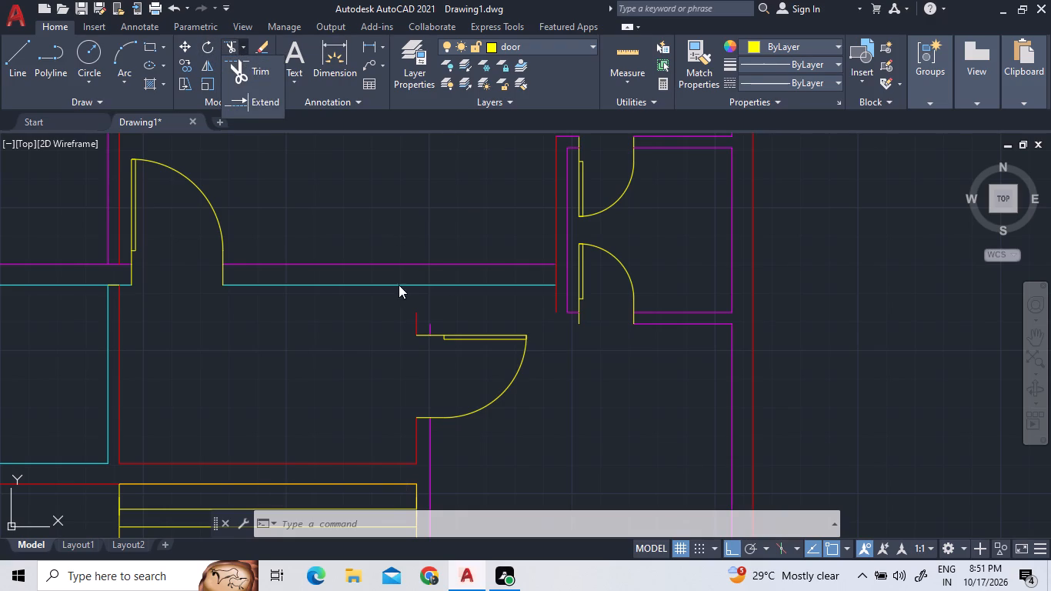
left_click(252, 113)
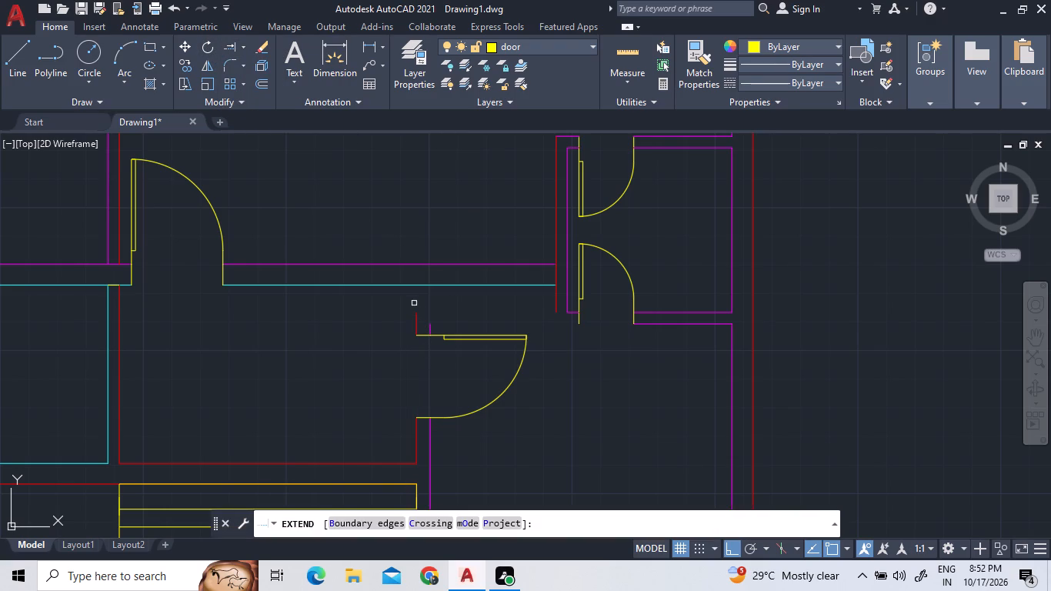
left_click(417, 319)
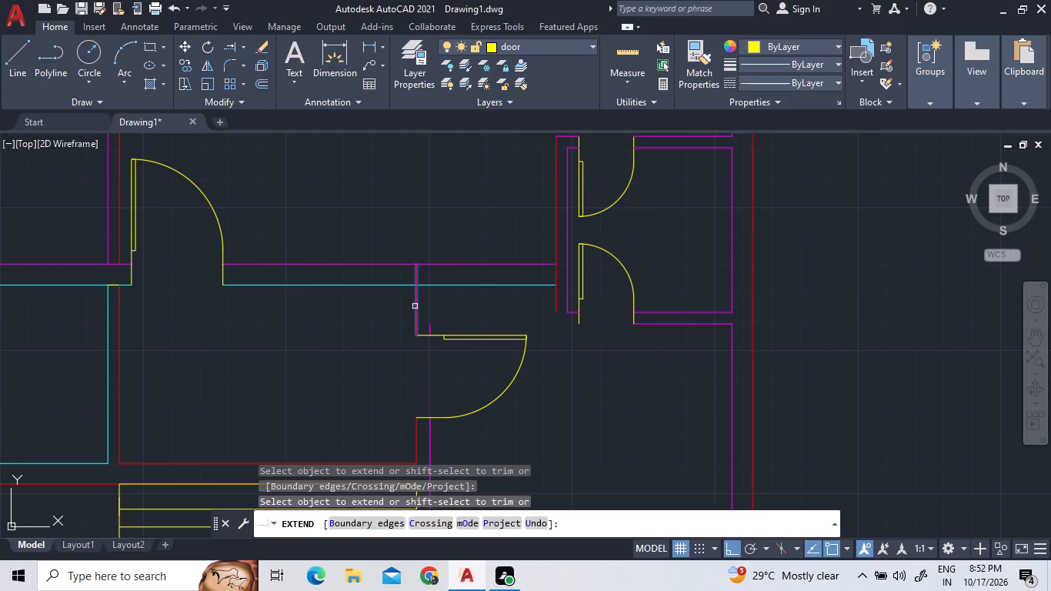
double_click(415, 306)
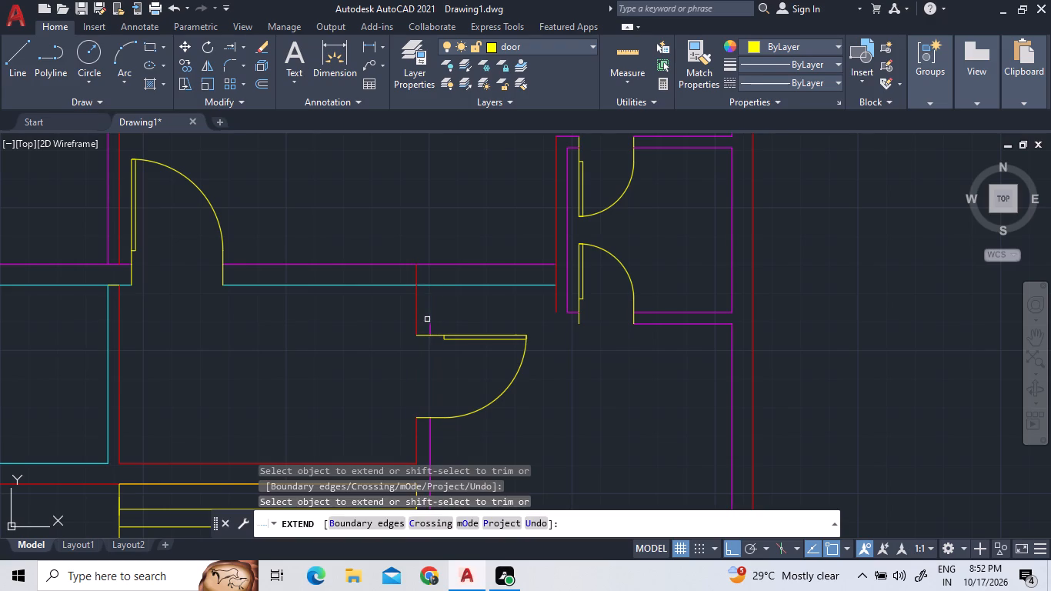
double_click(430, 326)
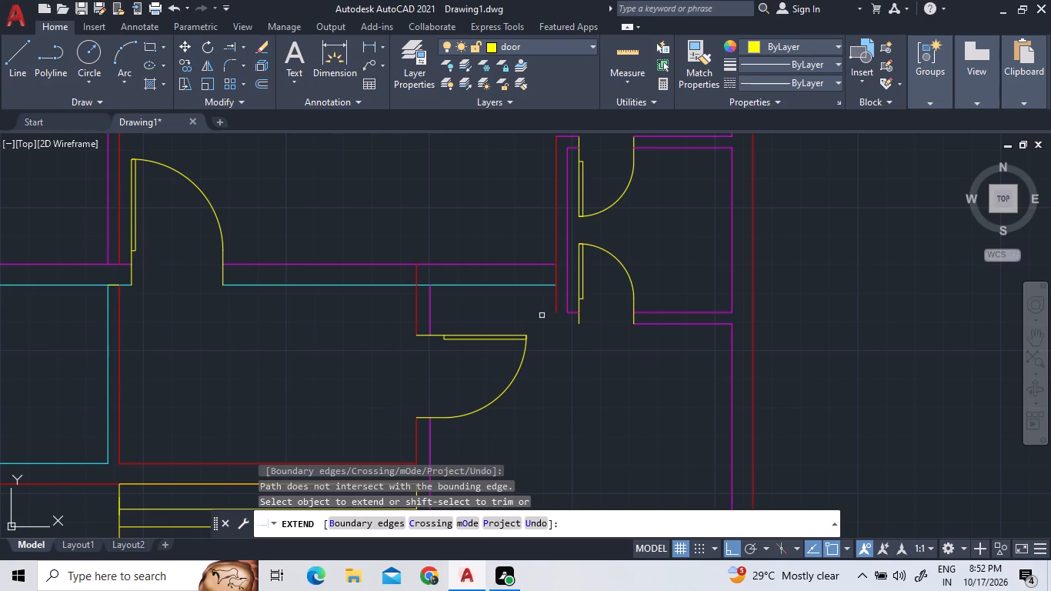
right_click(533, 318)
left_click(546, 325)
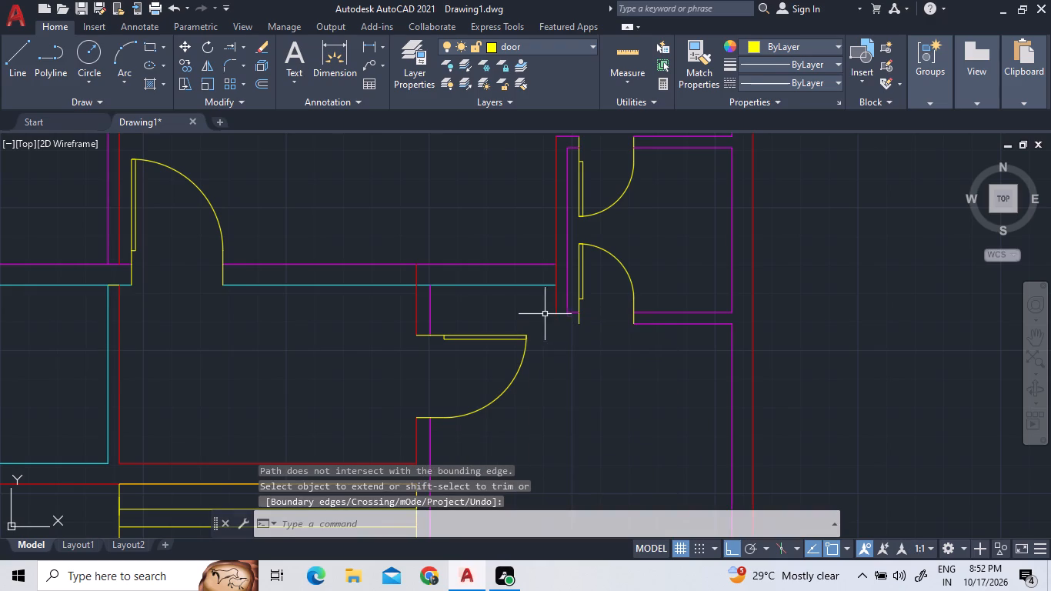
Move the lower line of the hall's south wall, east of the entrance door, from the stair layer to layer 0.
left_click(502, 283)
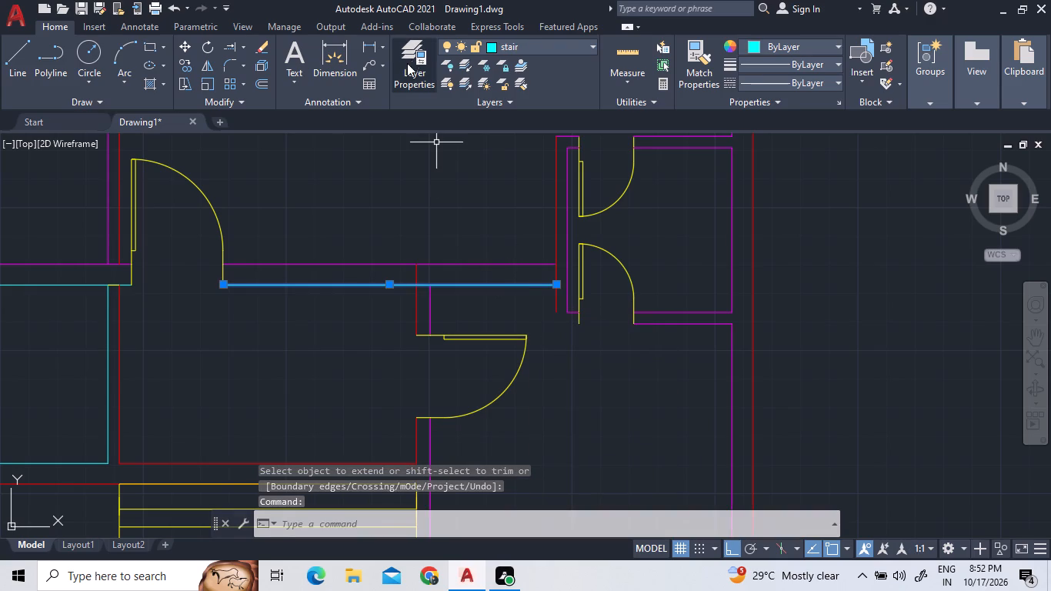
double_click(499, 48)
left_click(507, 45)
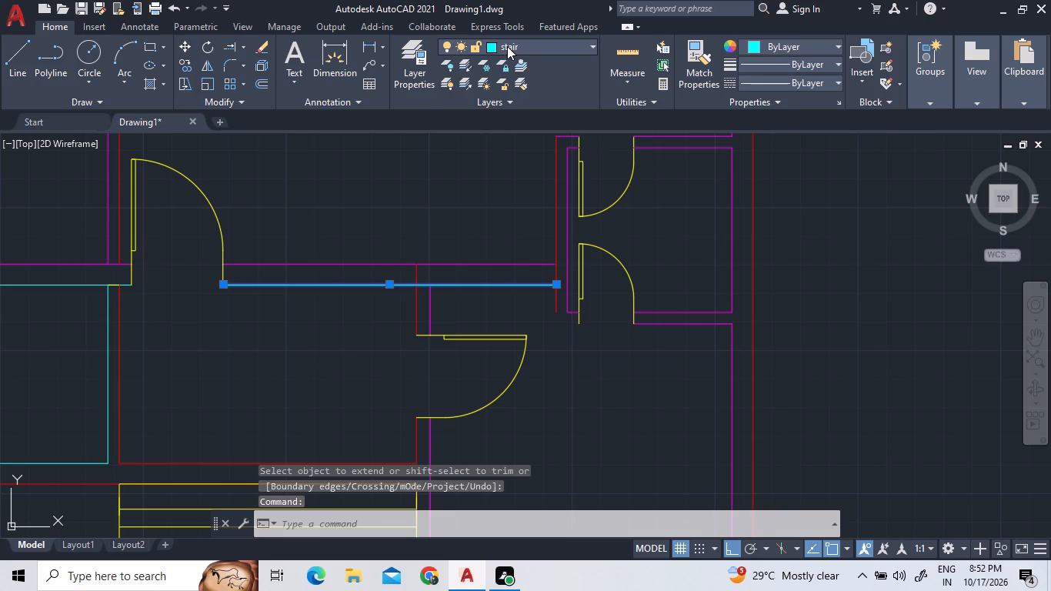
double_click(508, 59)
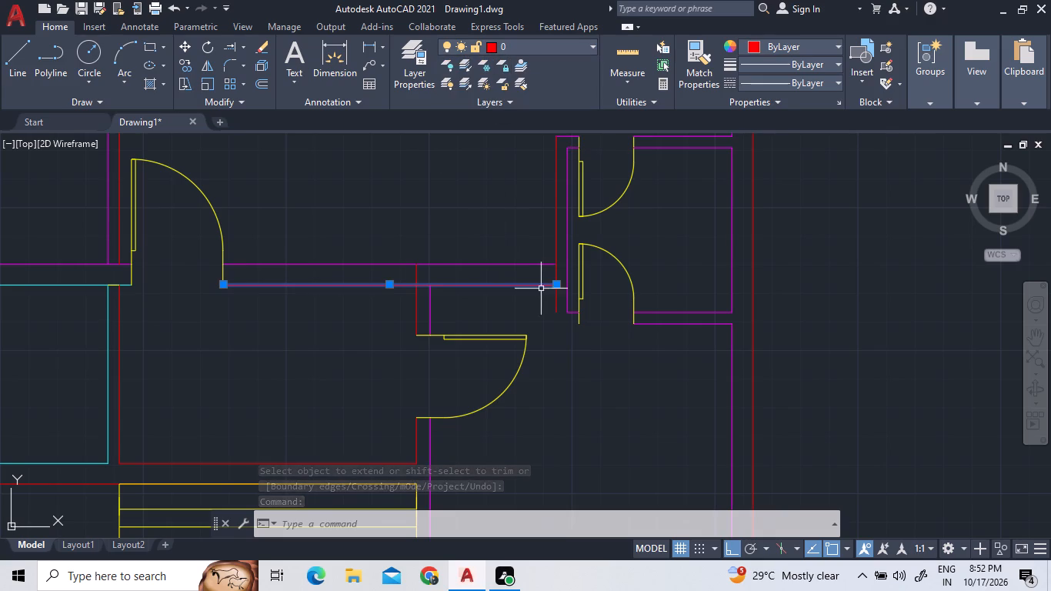
right_click(504, 225)
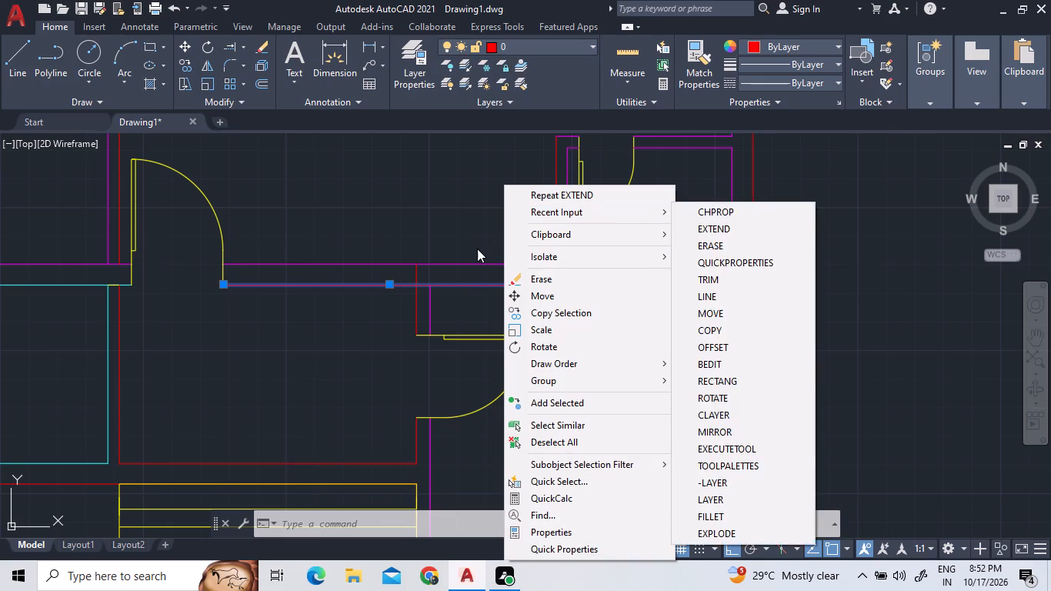
key("Escape")
scroll(556, 297, "up", 2)
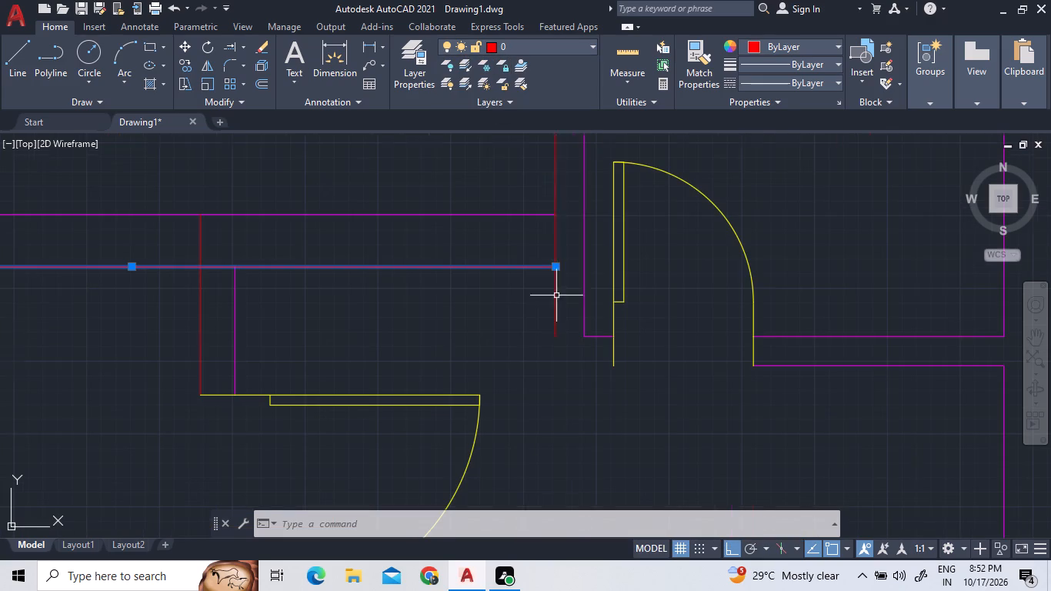
key("Escape")
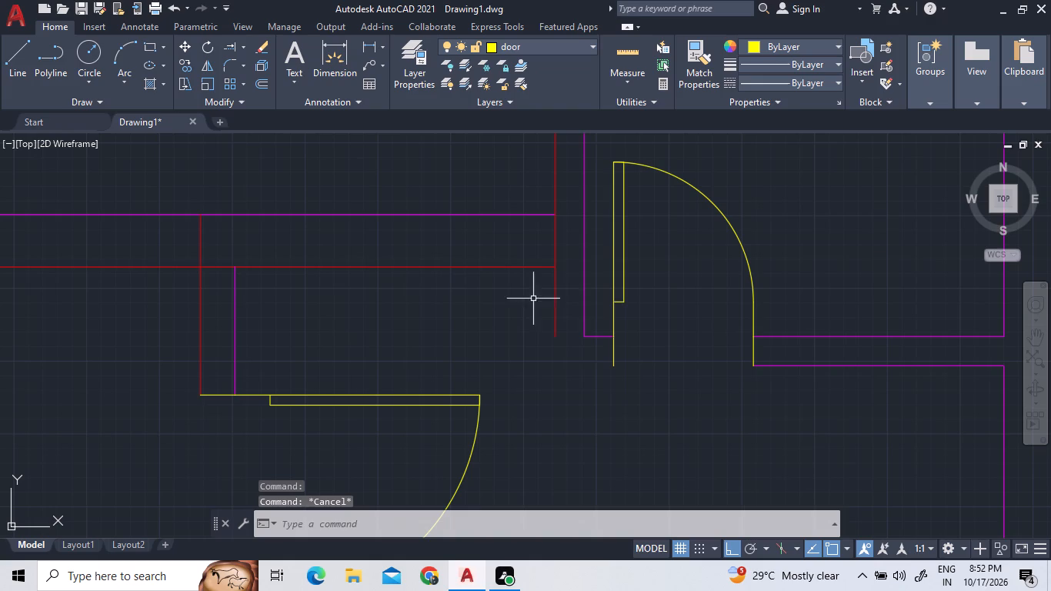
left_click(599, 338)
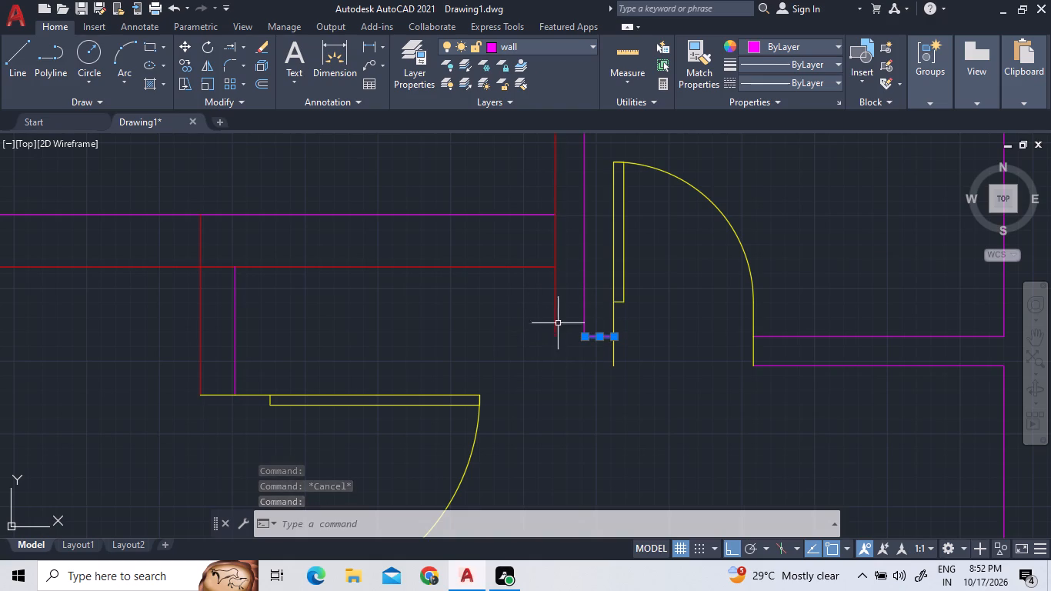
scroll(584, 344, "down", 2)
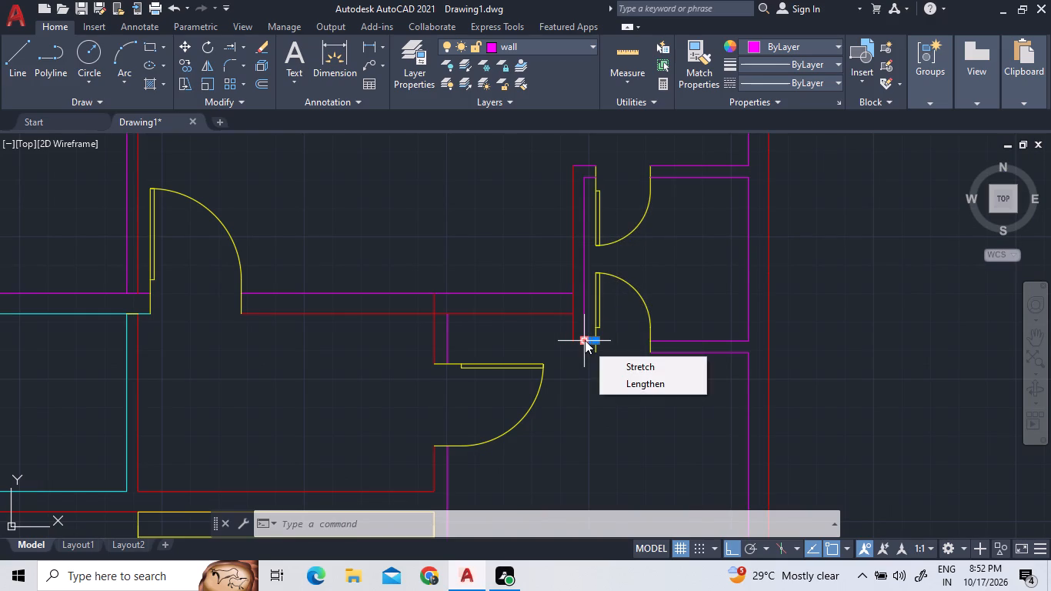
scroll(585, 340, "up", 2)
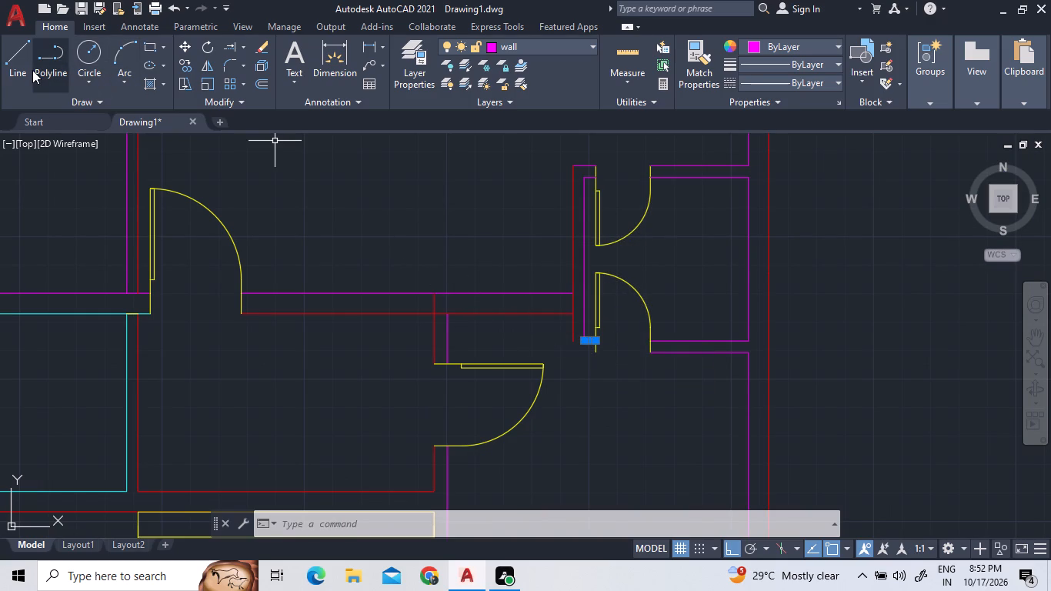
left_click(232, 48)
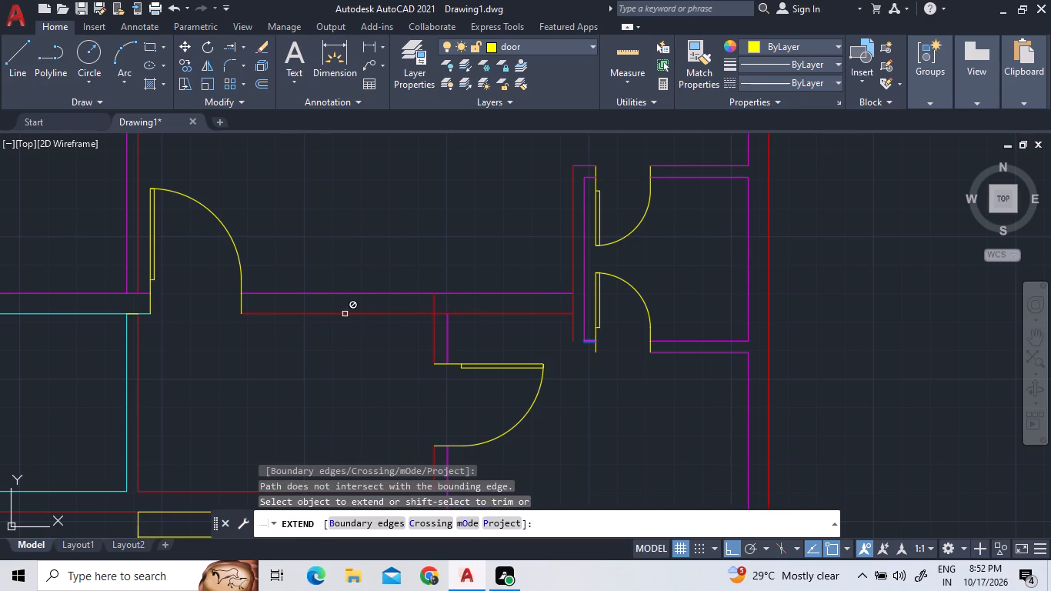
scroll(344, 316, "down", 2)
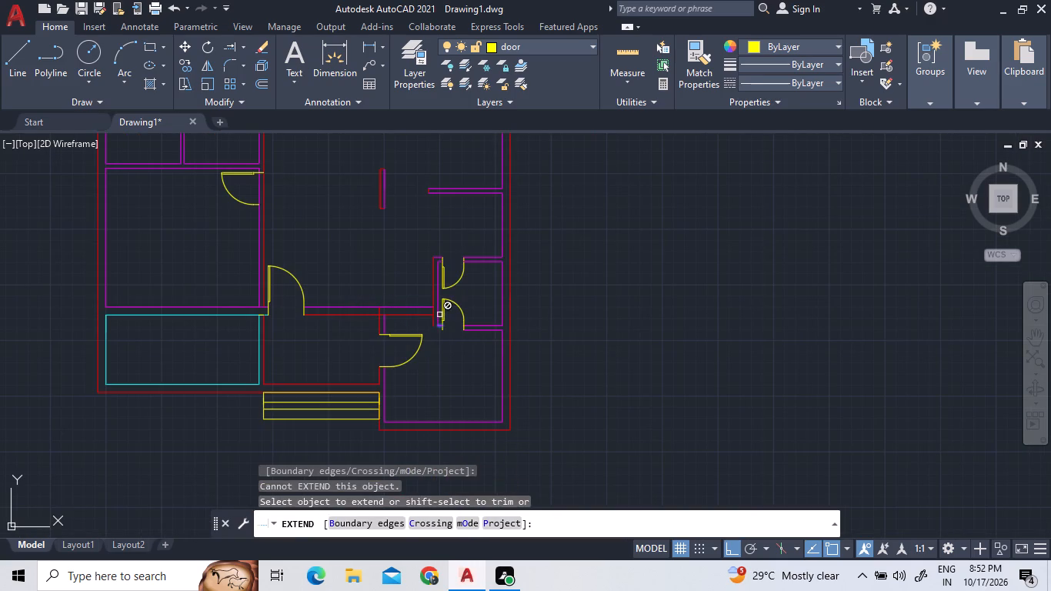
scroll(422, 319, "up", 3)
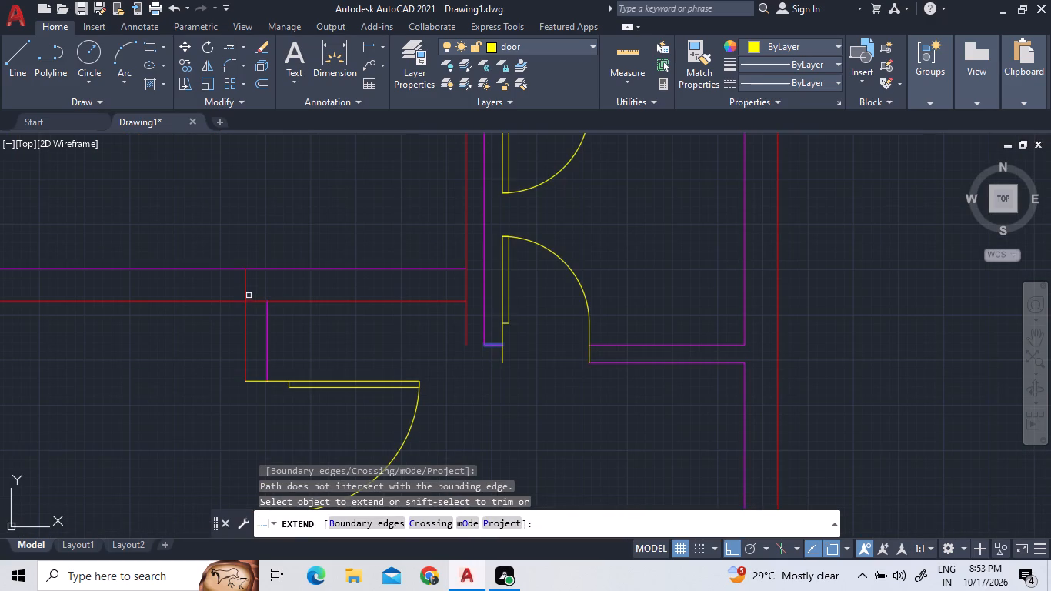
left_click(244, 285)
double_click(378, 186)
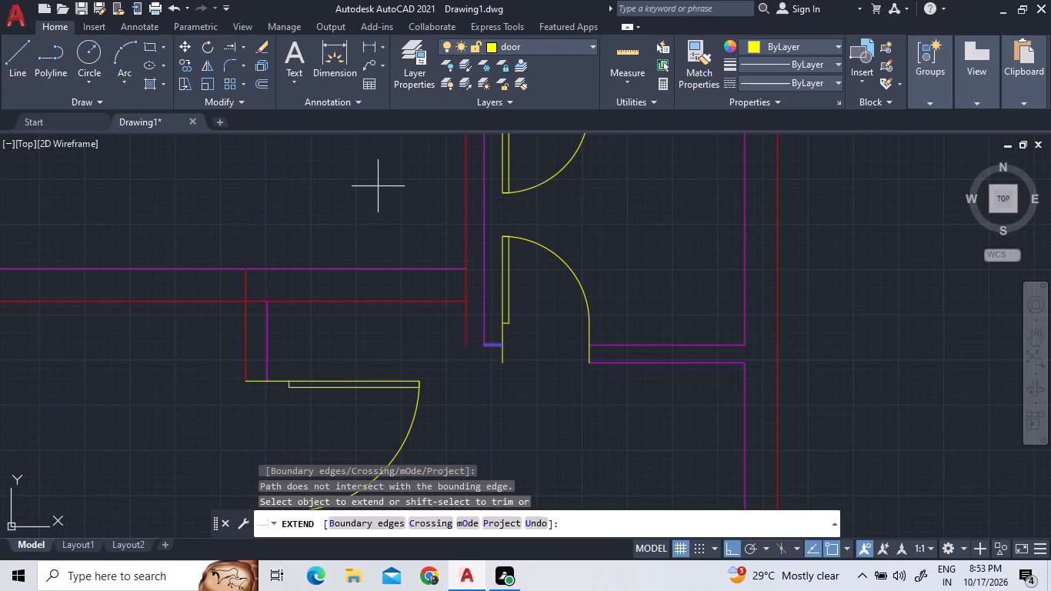
Trim the surplus wall pieces at the south-east room's two extended lines and the vertical piece across the wall's east end.
left_click(242, 42)
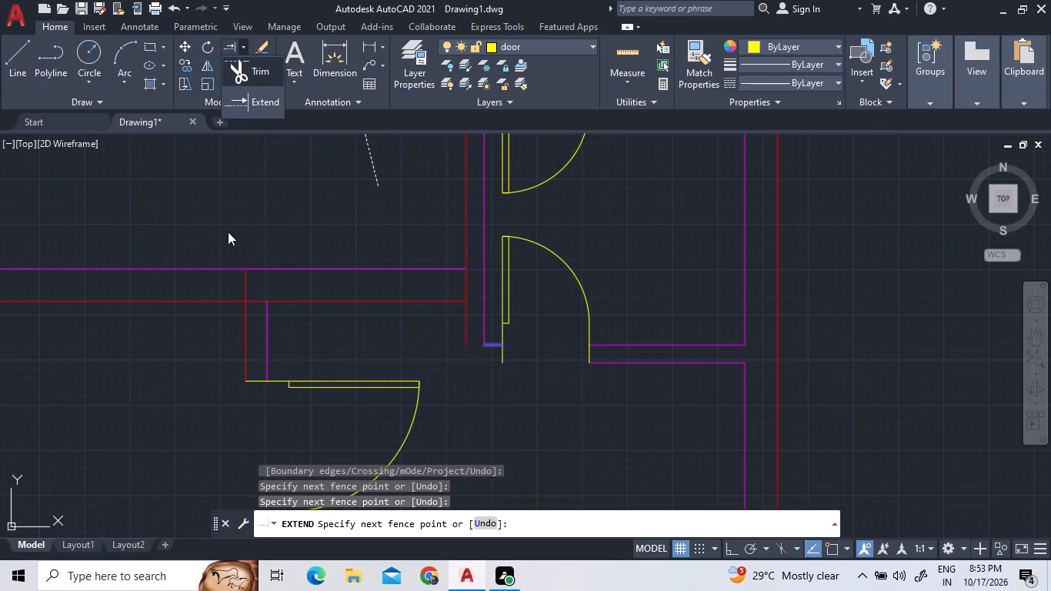
left_click(249, 66)
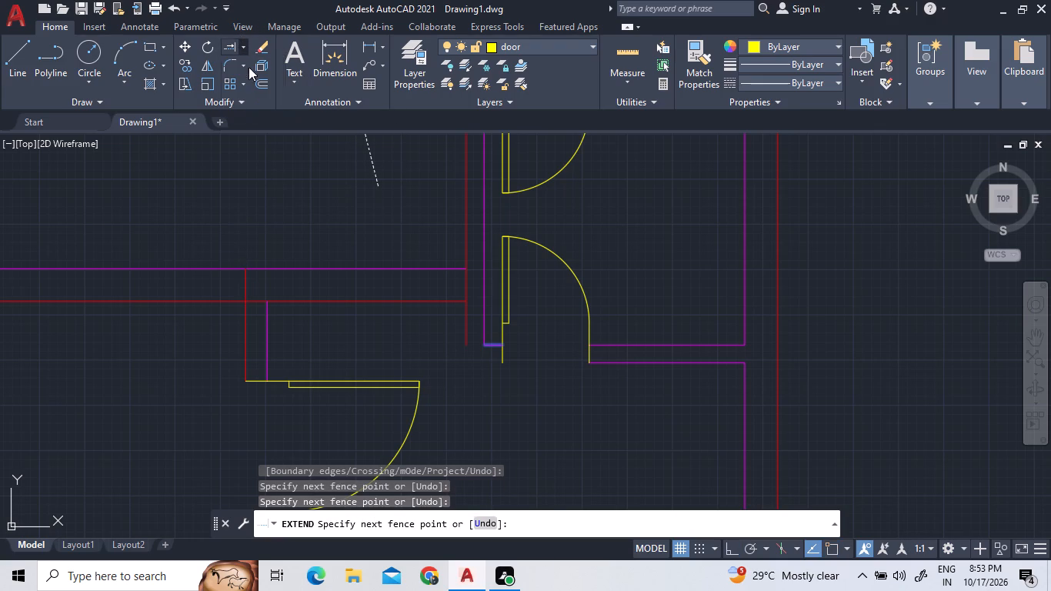
left_click(233, 282)
left_click(250, 293)
double_click(254, 300)
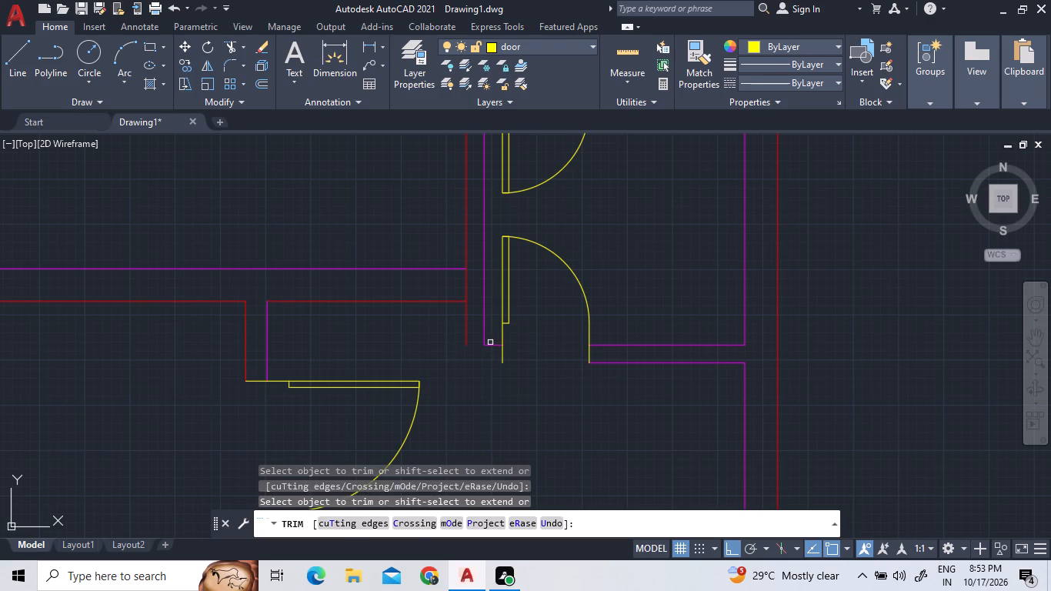
left_click(465, 289)
right_click(439, 245)
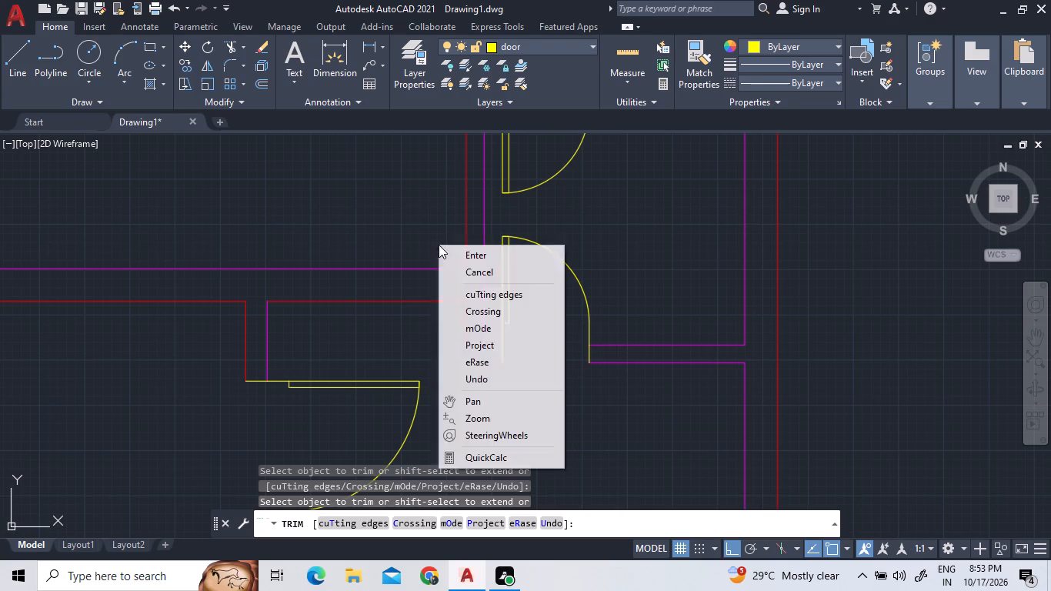
double_click(445, 254)
Extend the wall line north of the south-east room east to the small room's inner west wall line.
left_click(244, 49)
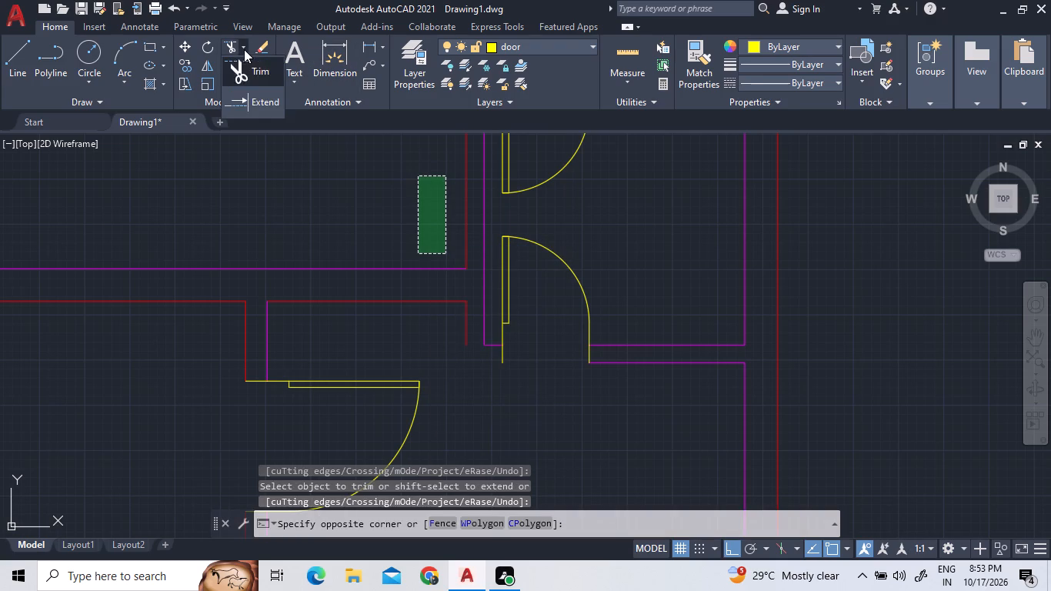
left_click(238, 93)
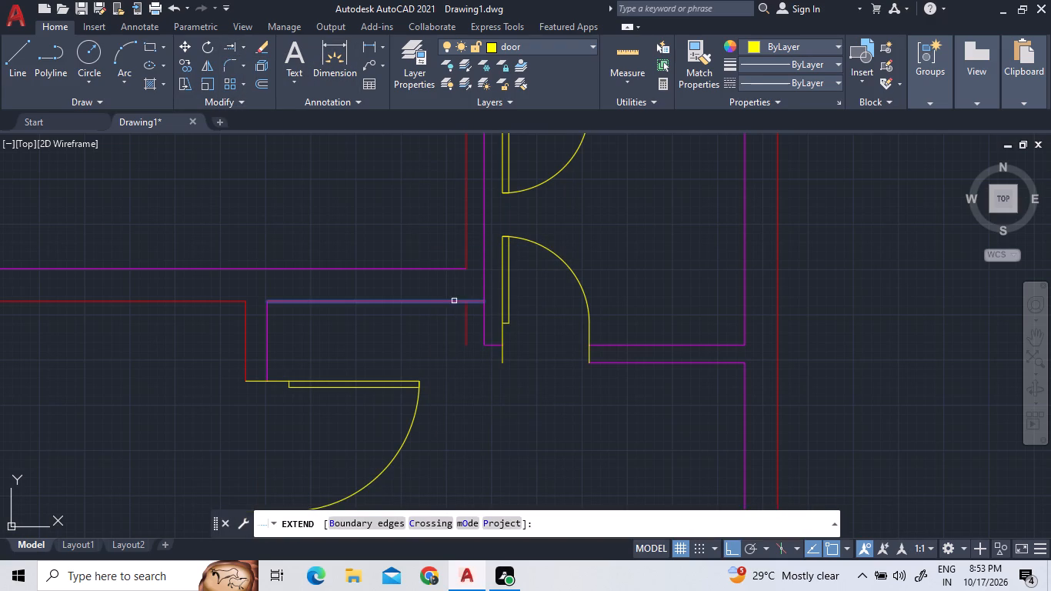
left_click(461, 303)
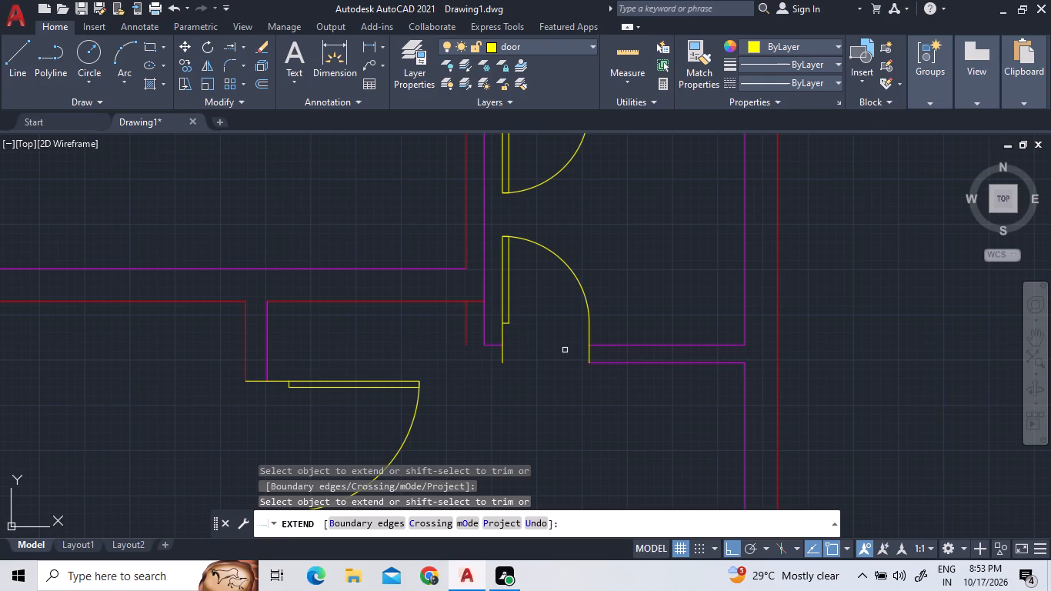
scroll(574, 357, "down", 2)
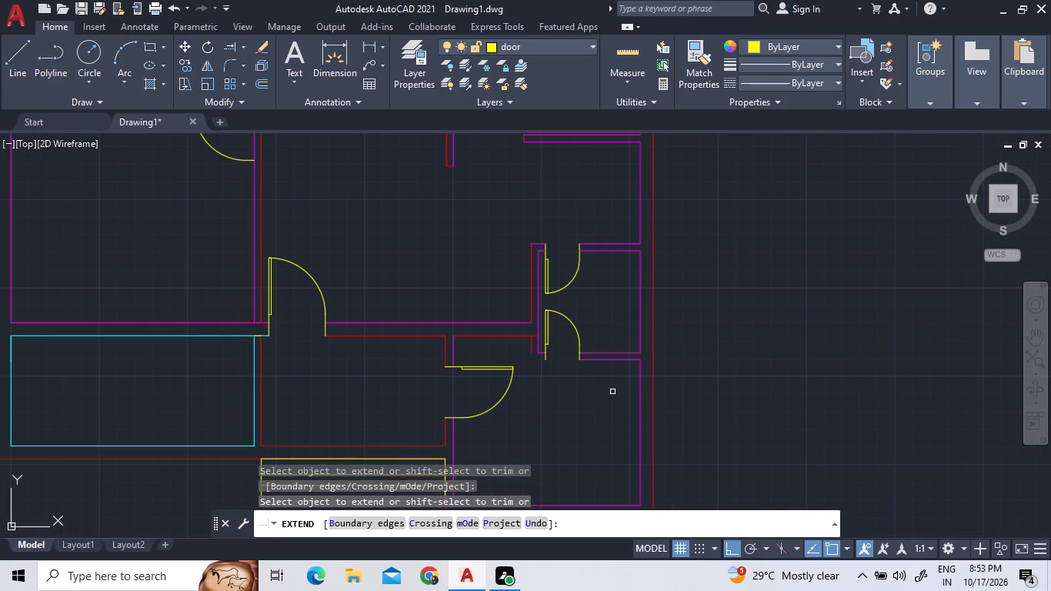
scroll(602, 387, "up", 2)
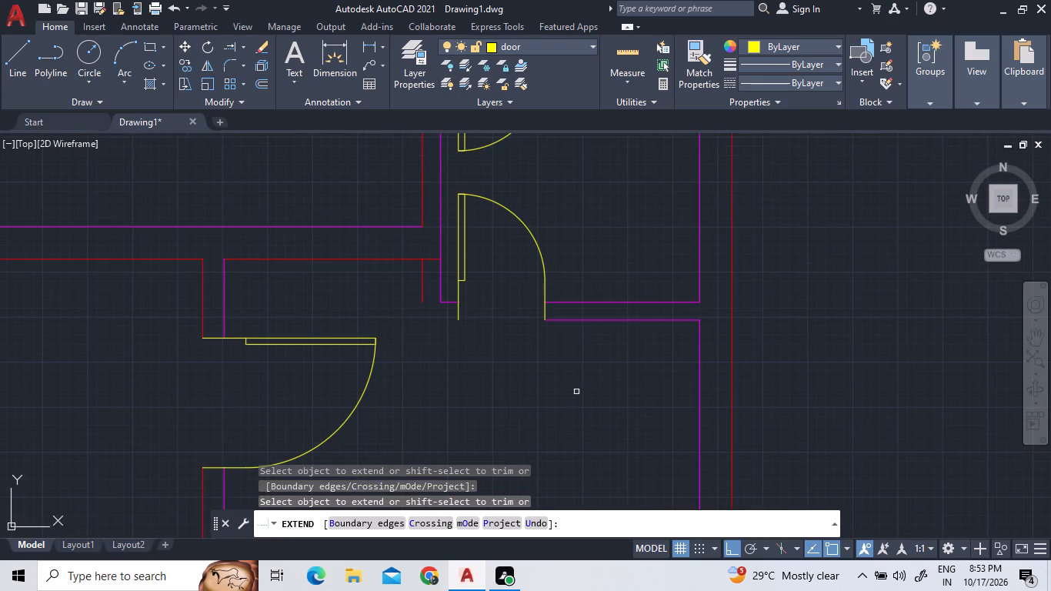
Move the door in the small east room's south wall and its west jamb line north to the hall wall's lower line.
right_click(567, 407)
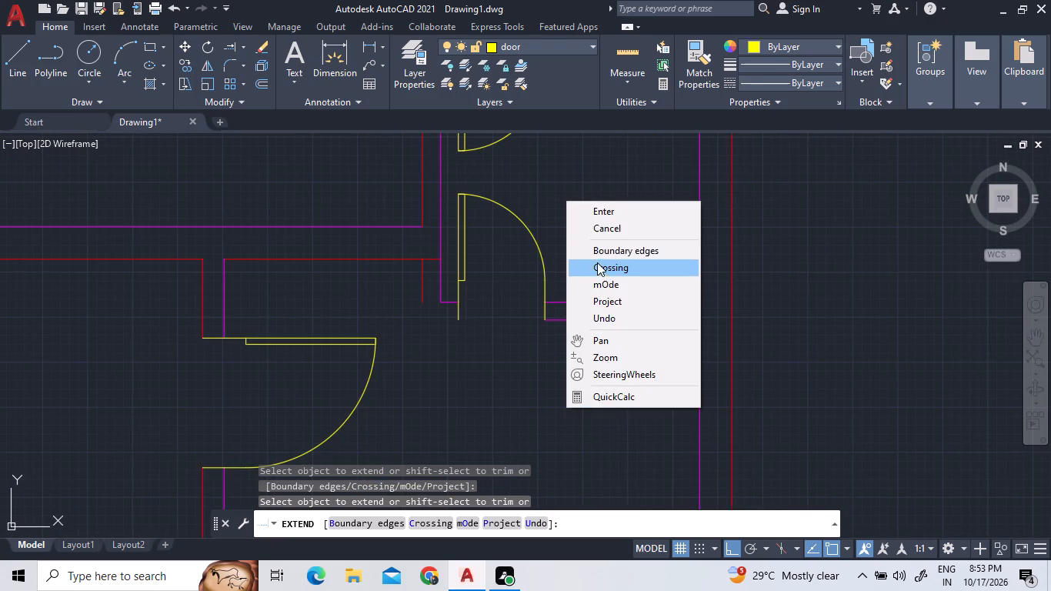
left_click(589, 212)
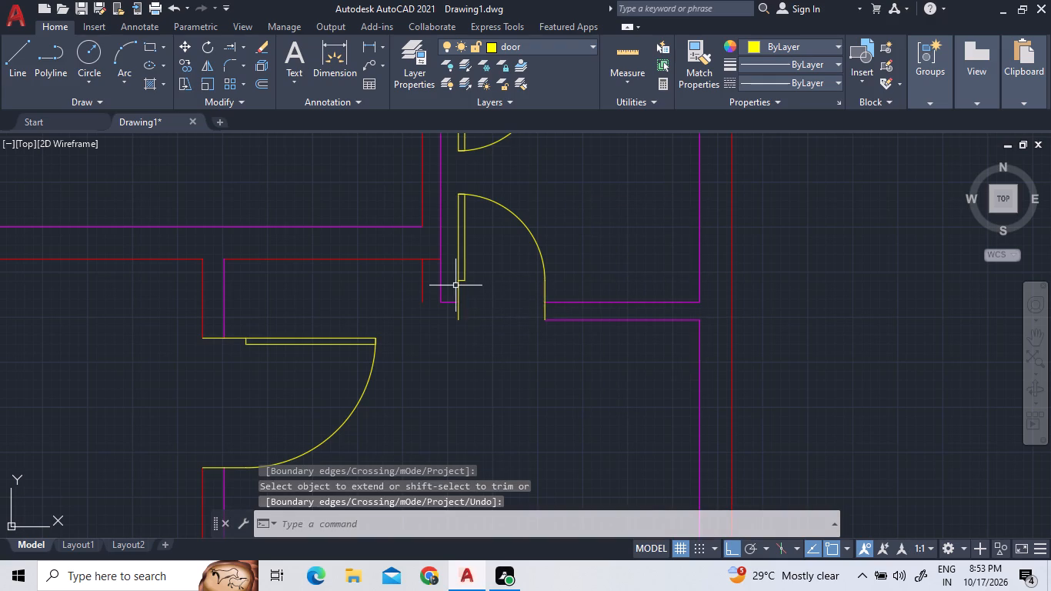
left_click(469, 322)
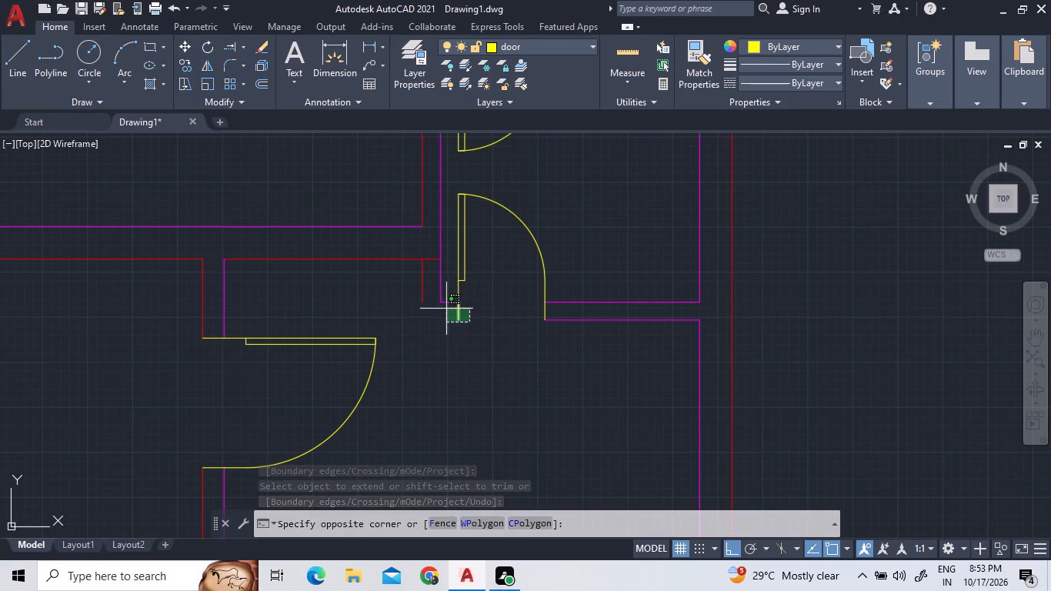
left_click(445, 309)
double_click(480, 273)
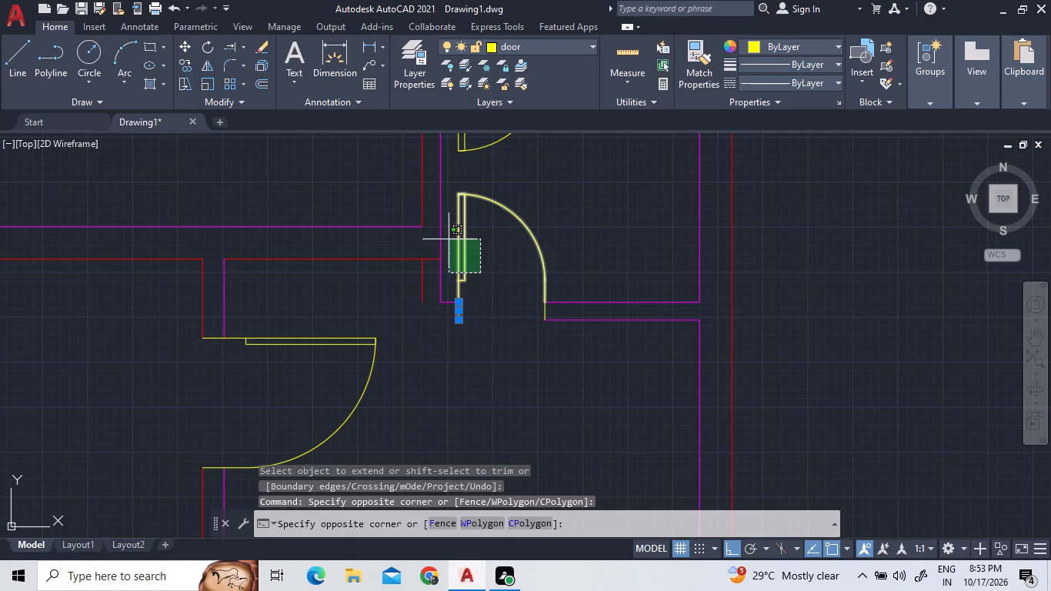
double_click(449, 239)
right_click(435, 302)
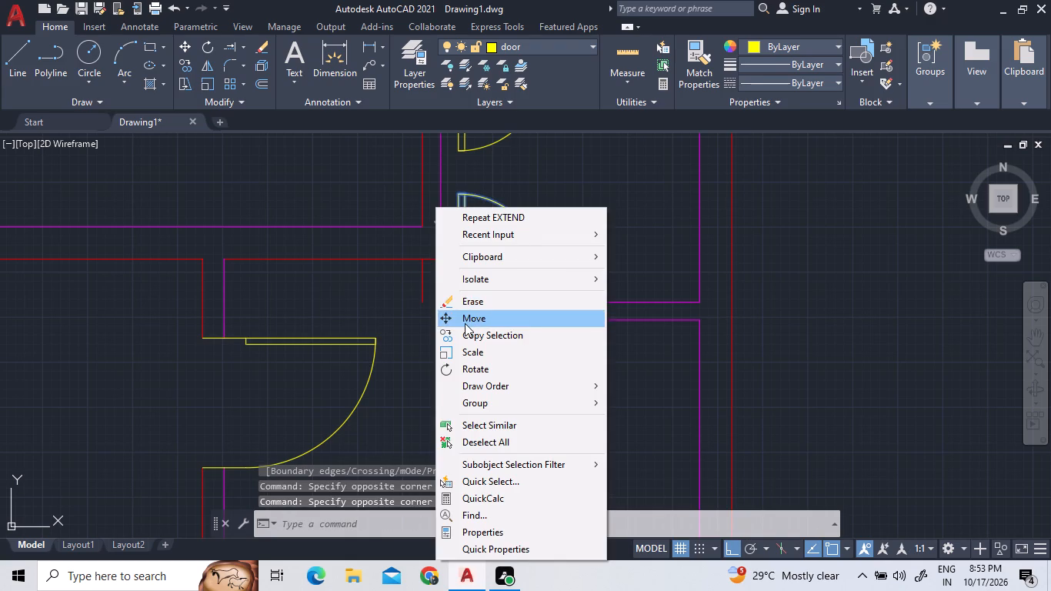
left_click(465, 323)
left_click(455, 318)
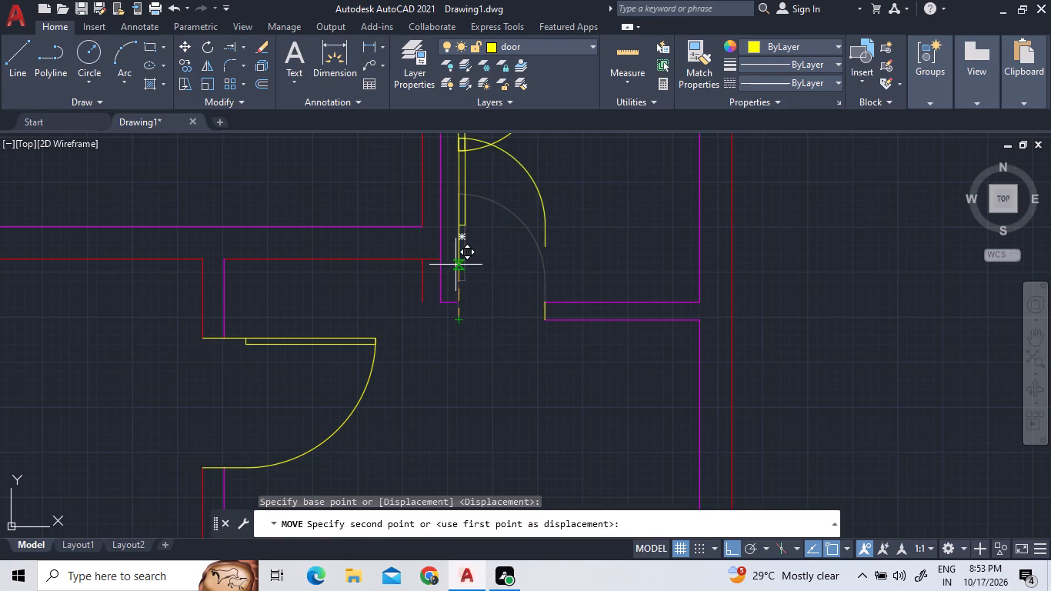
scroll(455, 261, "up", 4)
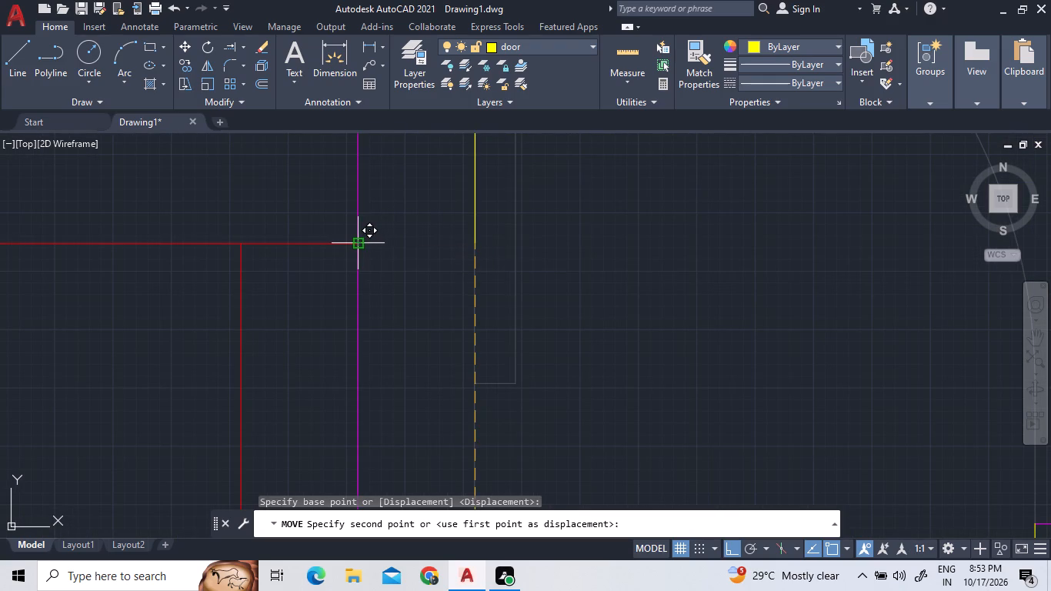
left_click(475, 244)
Erase the small east room's south door together with its two jamb lines.
scroll(492, 252, "down", 3)
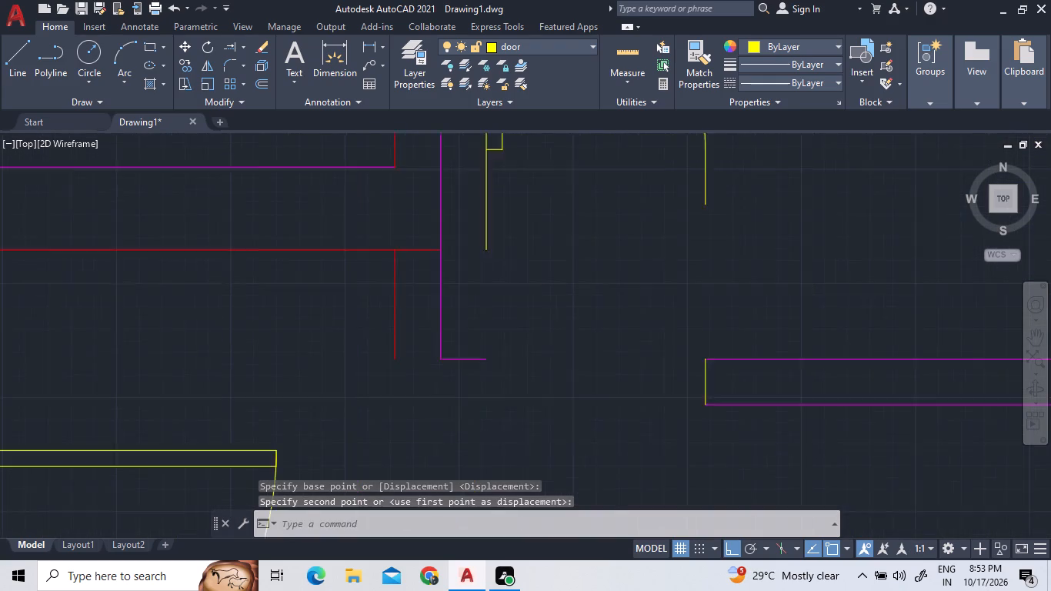
scroll(519, 313, "down", 2)
left_click(525, 262)
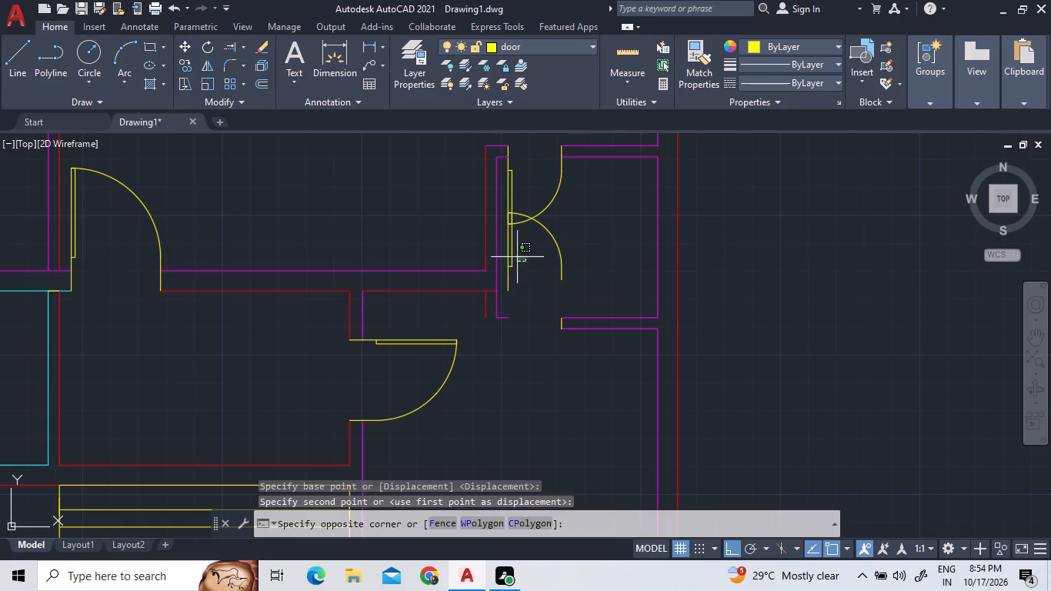
left_click(508, 252)
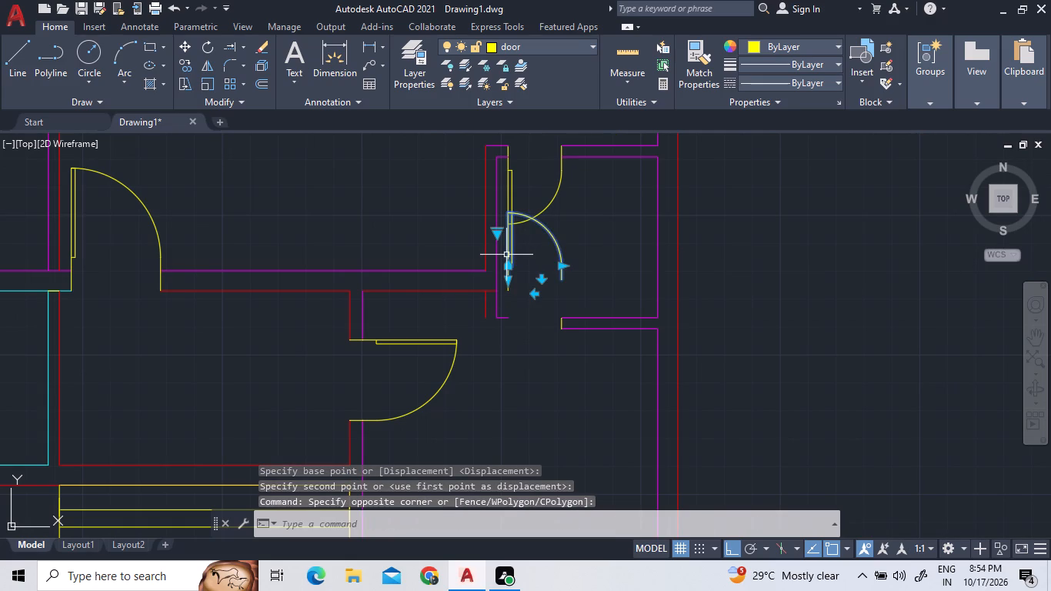
key("Delete")
double_click(509, 282)
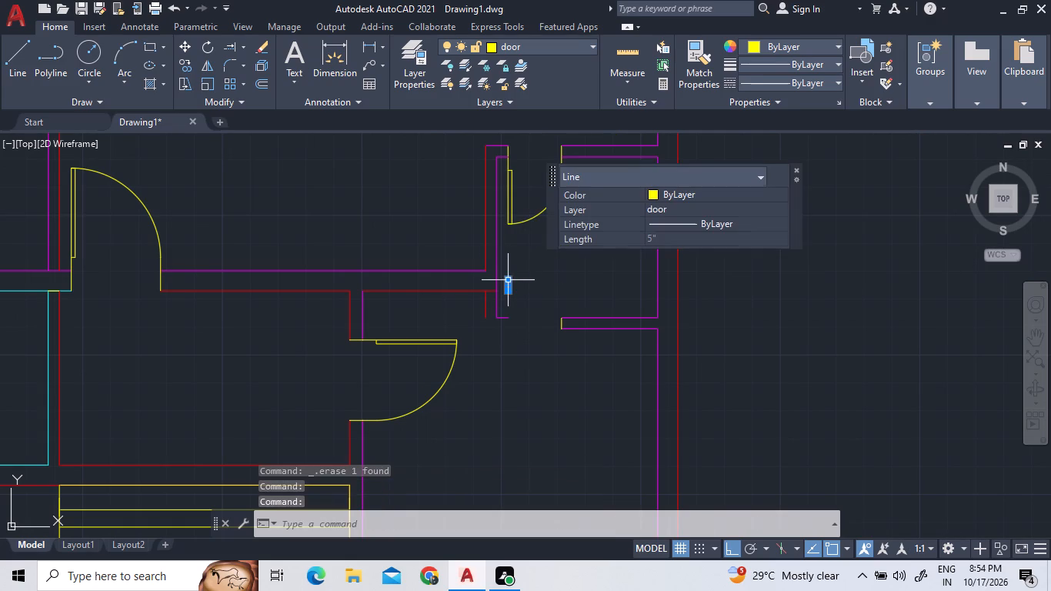
double_click(502, 306)
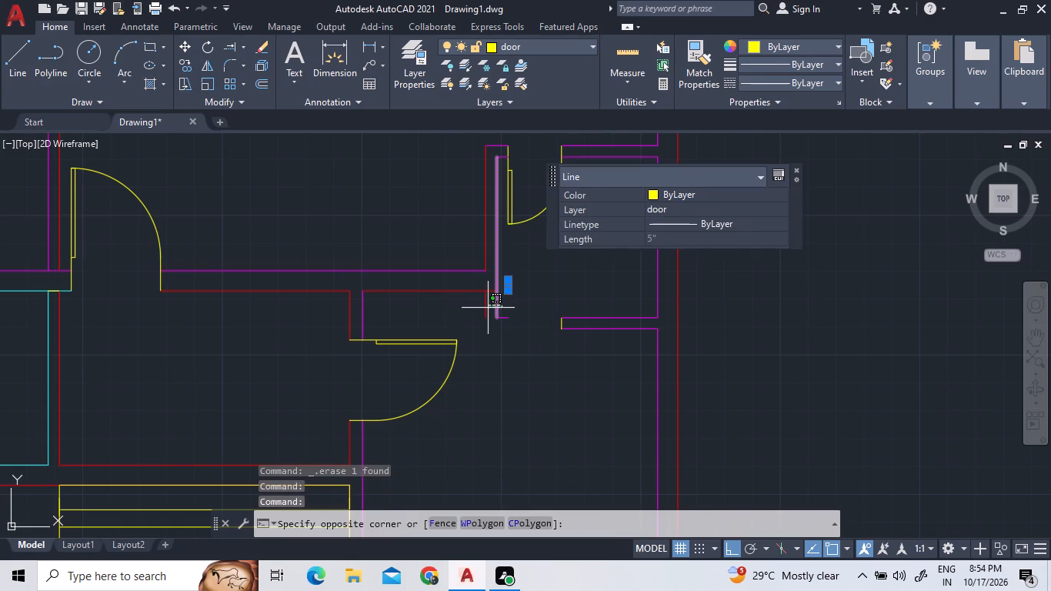
left_click(566, 329)
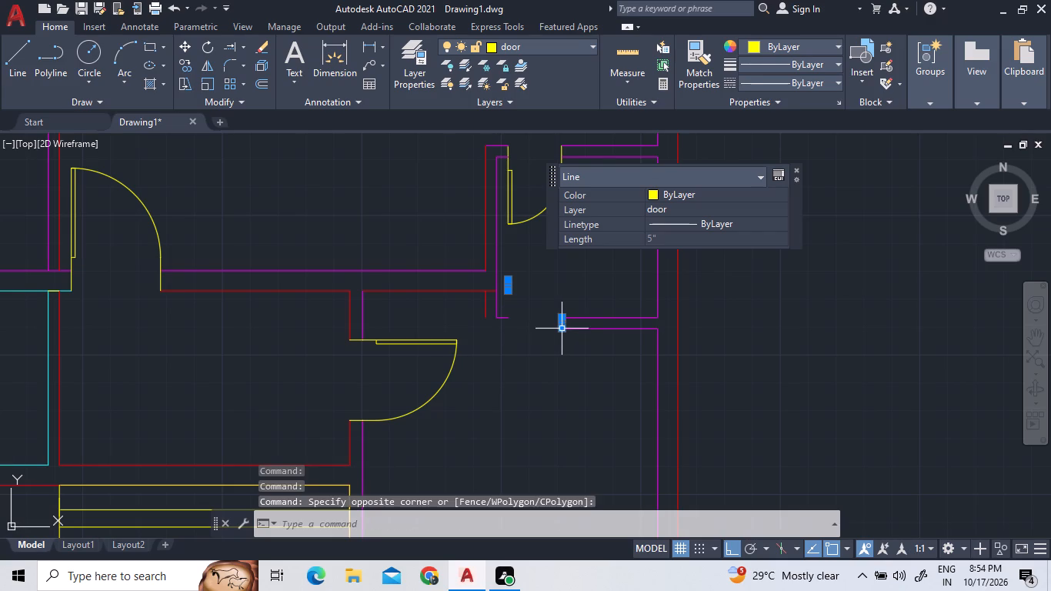
key("Delete")
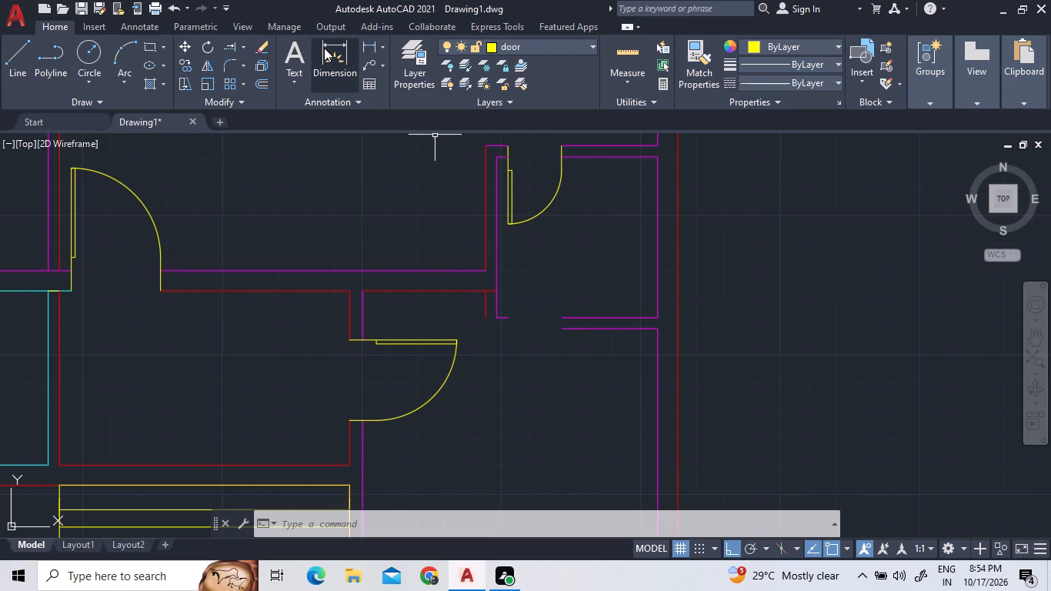
Extend the small east room's two south wall lines west across the door opening and the short vertical stub south to the lower line.
double_click(235, 52)
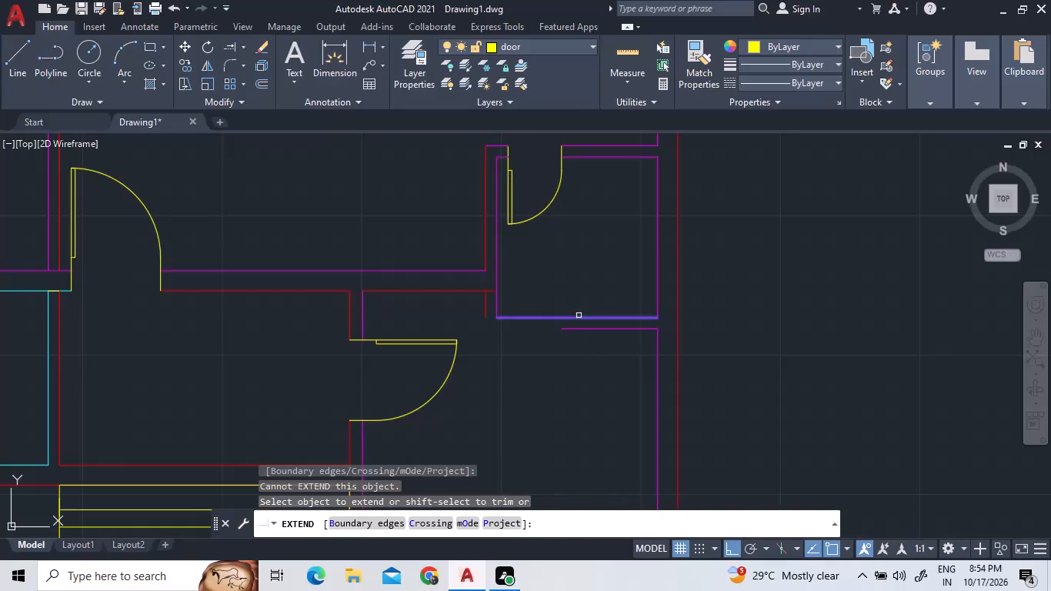
left_click(579, 316)
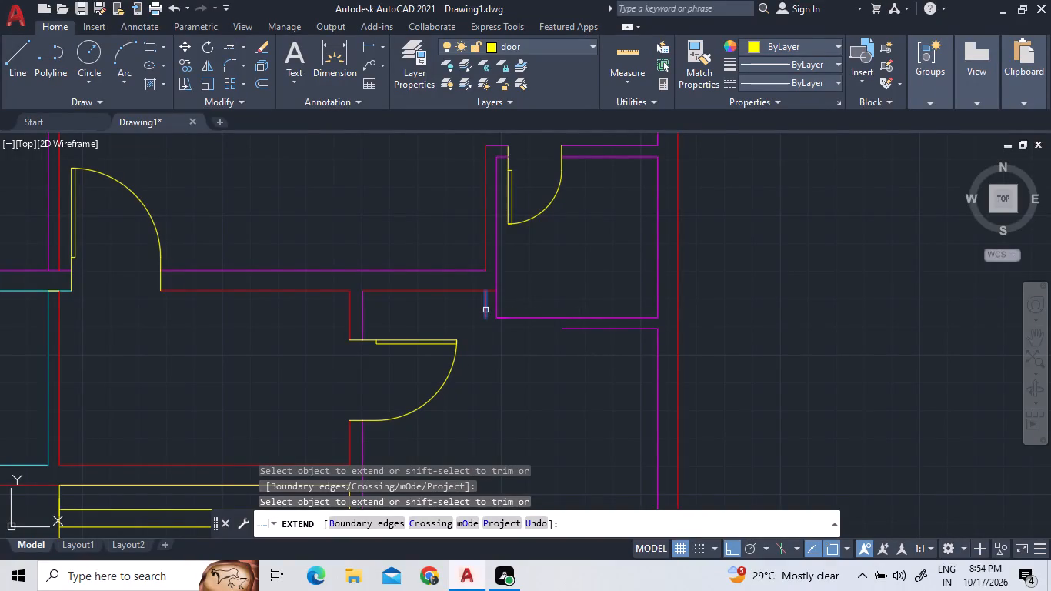
left_click(575, 329)
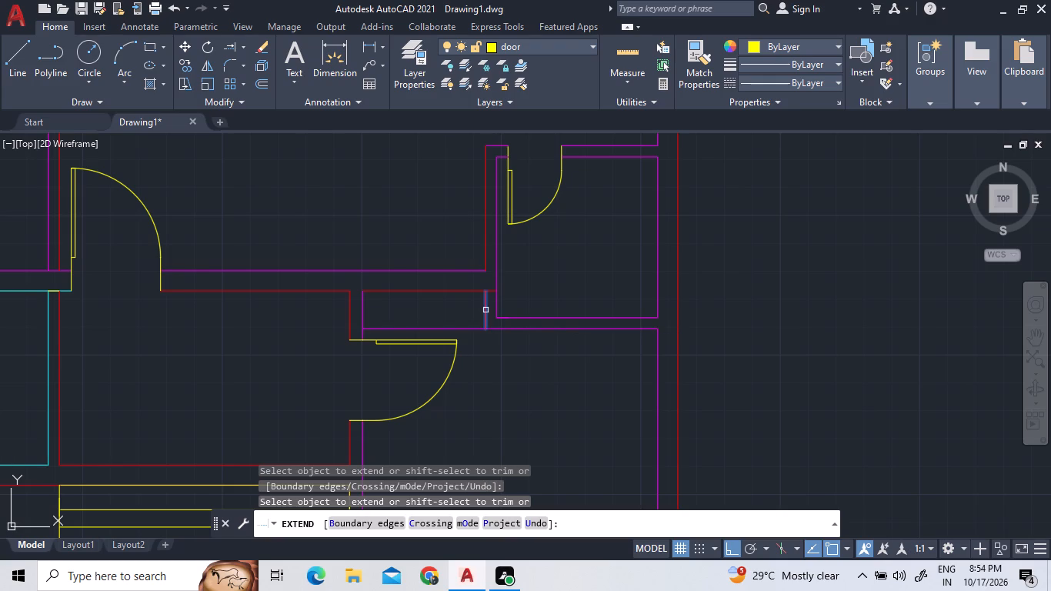
left_click(488, 309)
right_click(441, 308)
left_click(446, 316)
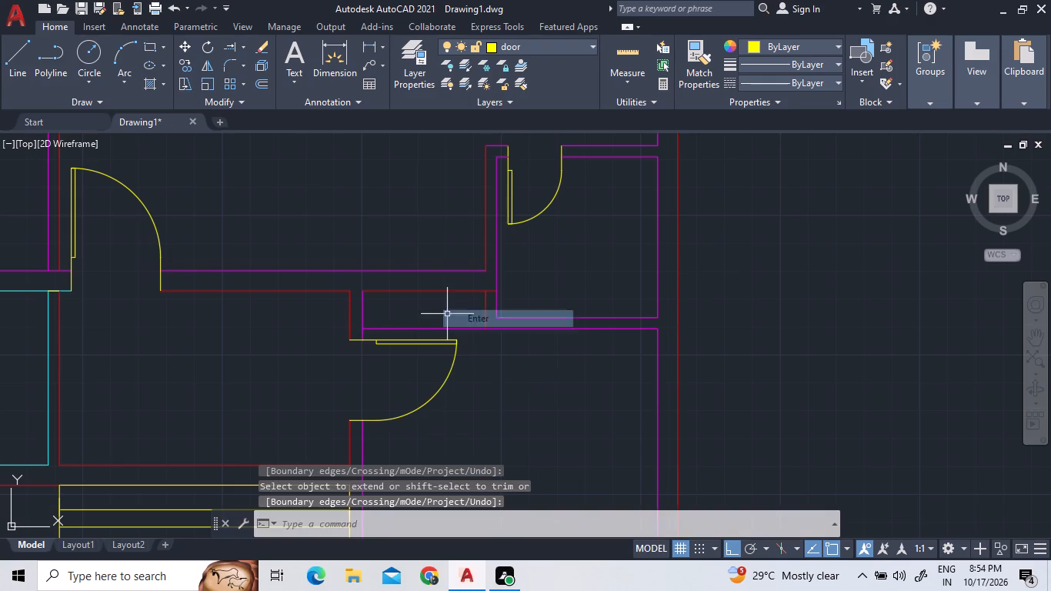
Trim the lower wall line west of the vertical stub and the short hall wall piece between the stub and the small room.
left_click(240, 44)
left_click(251, 76)
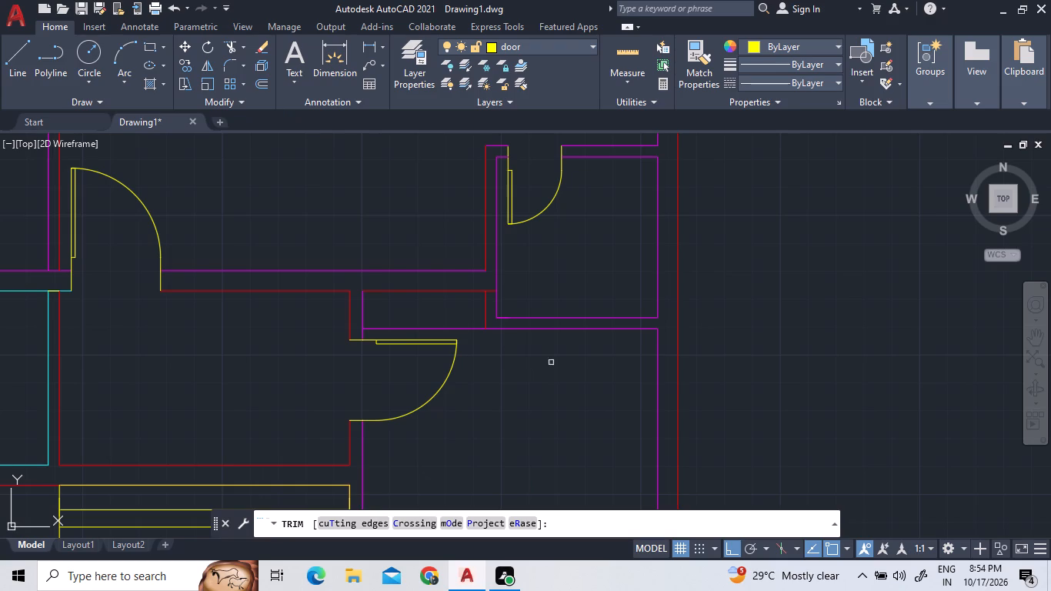
double_click(473, 329)
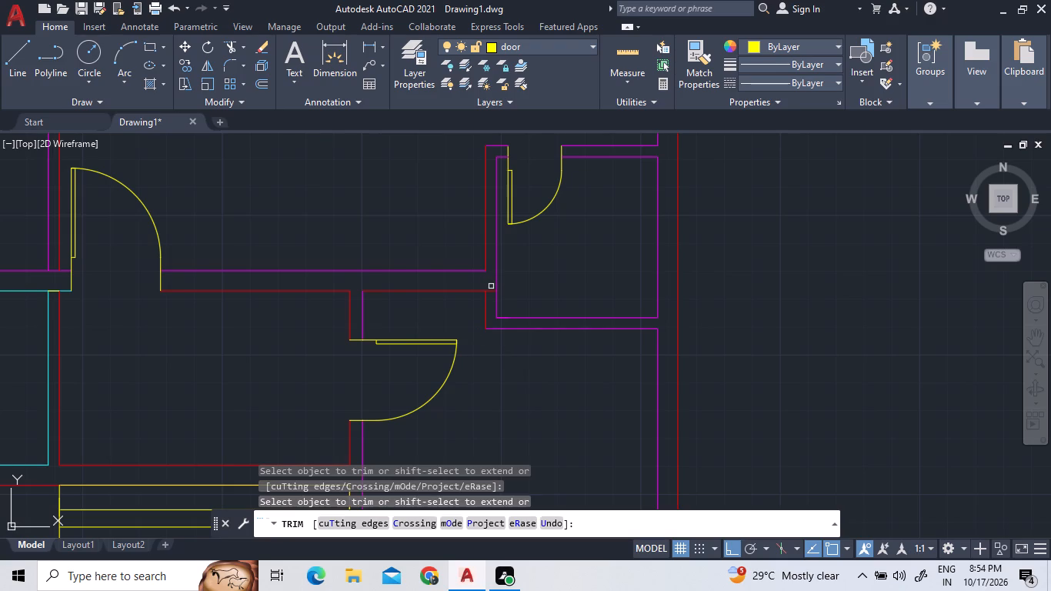
double_click(491, 289)
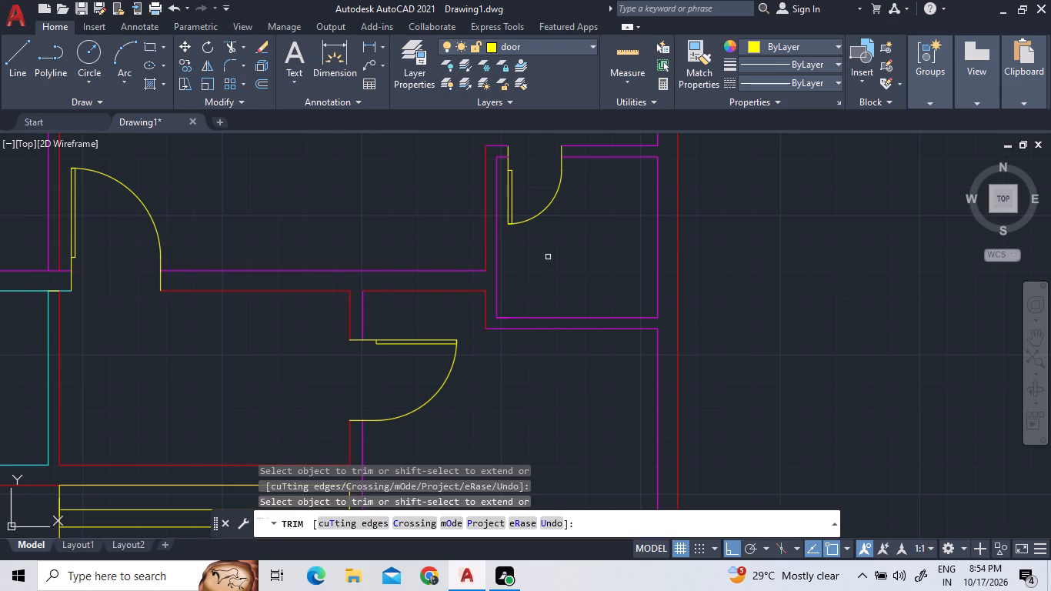
scroll(548, 257, "down", 1)
right_click(523, 336)
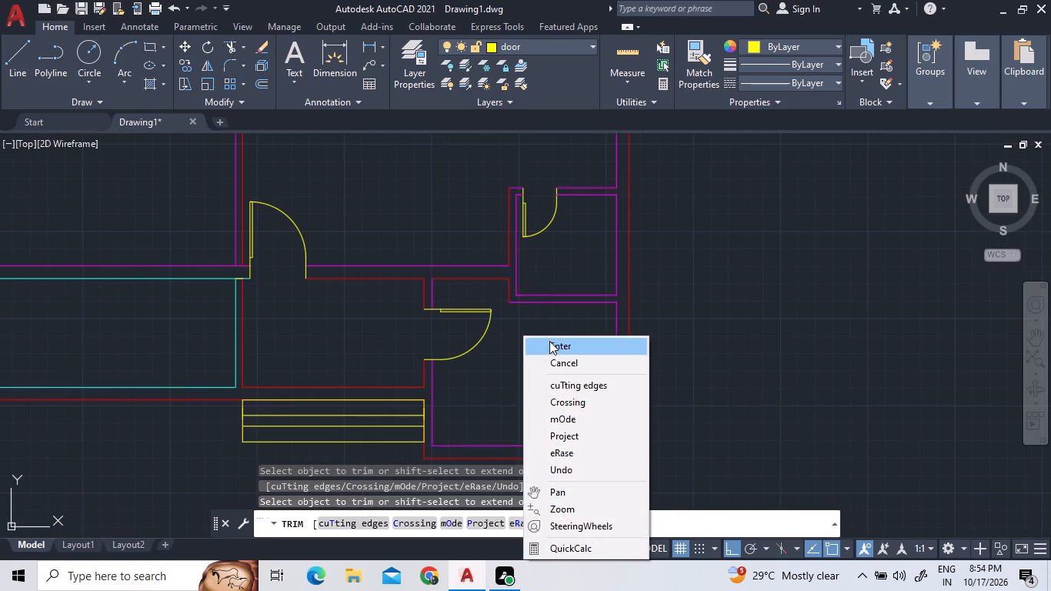
left_click(549, 342)
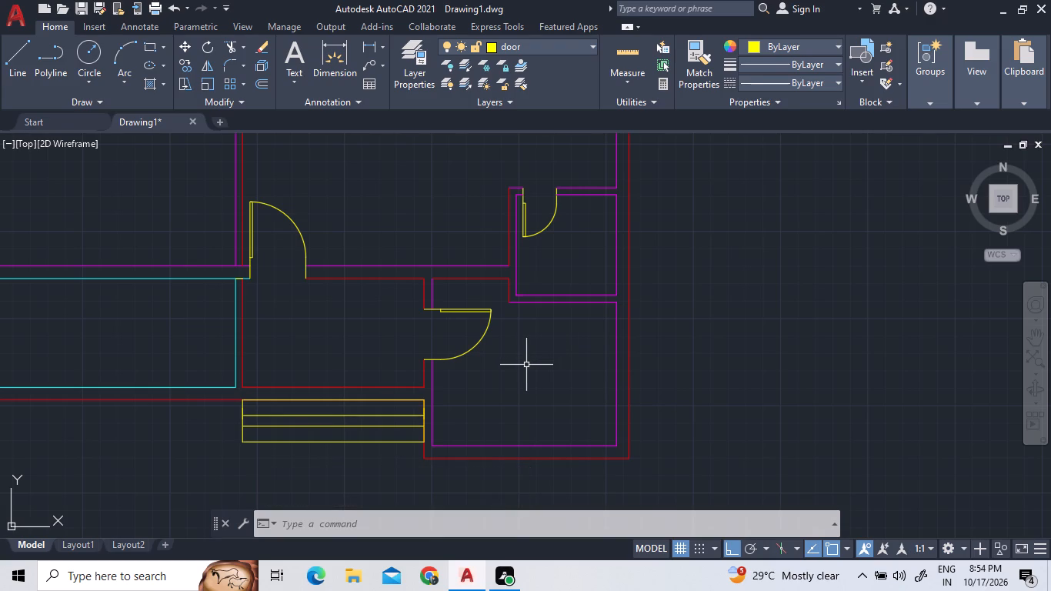
Remove the two vertical wall lines between the cyan south-west room and the entrance area north of the steps with Trim.
scroll(526, 365, "down", 1)
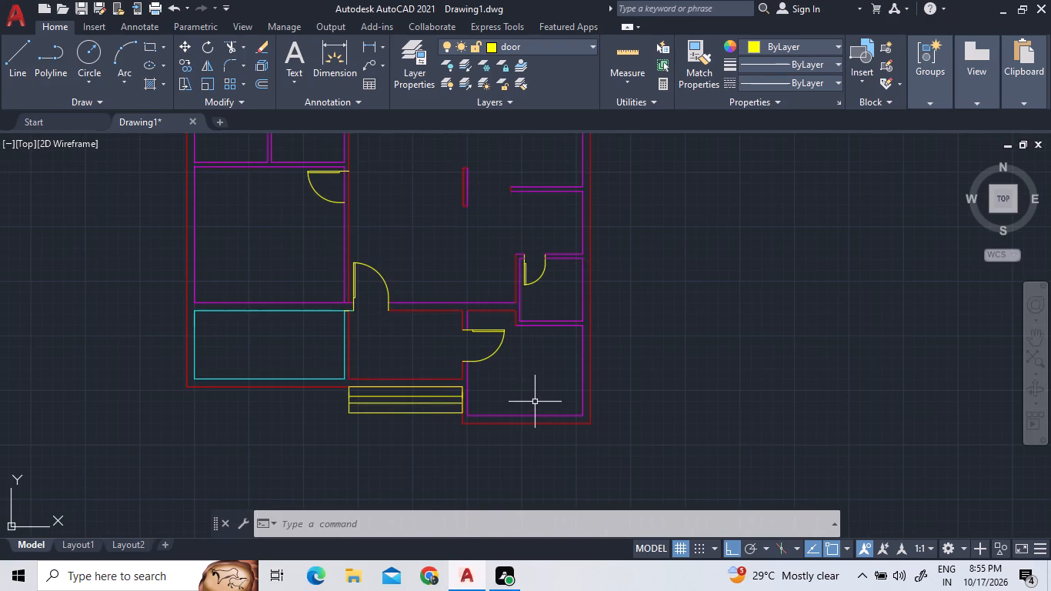
scroll(535, 402, "down", 1)
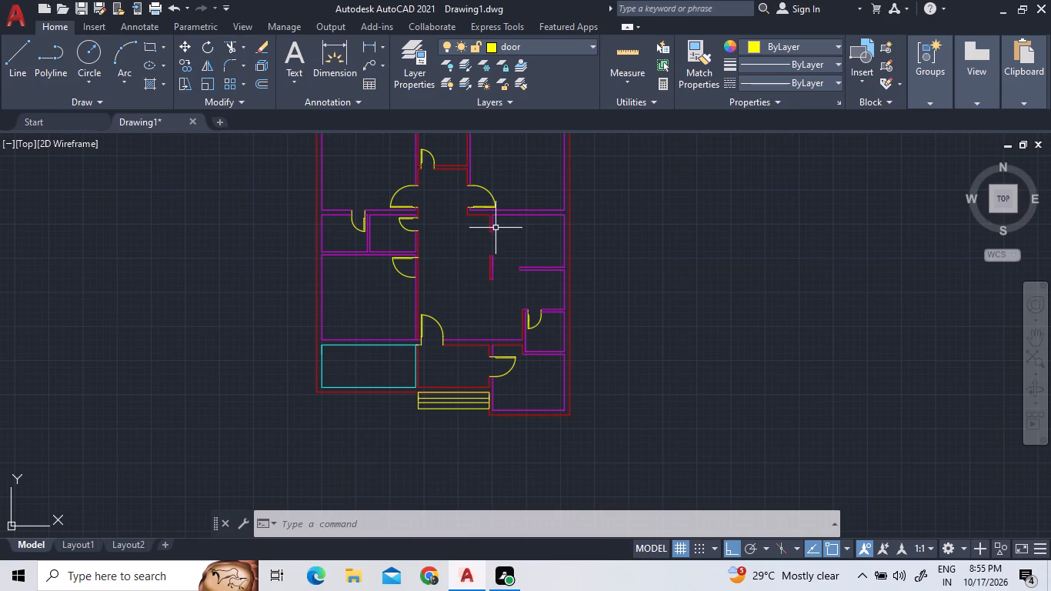
scroll(453, 401, "up", 3)
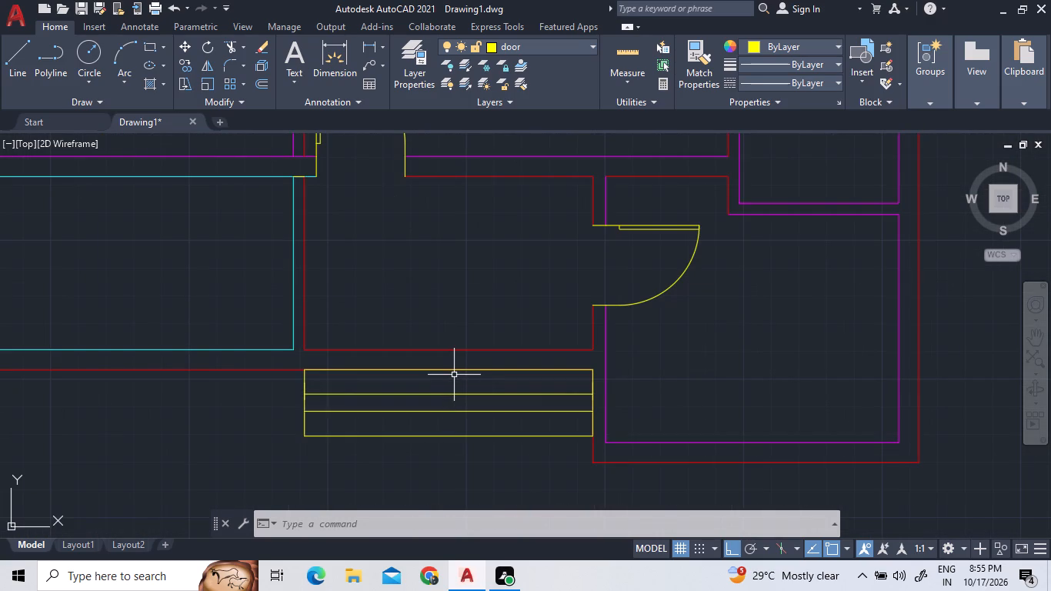
double_click(412, 301)
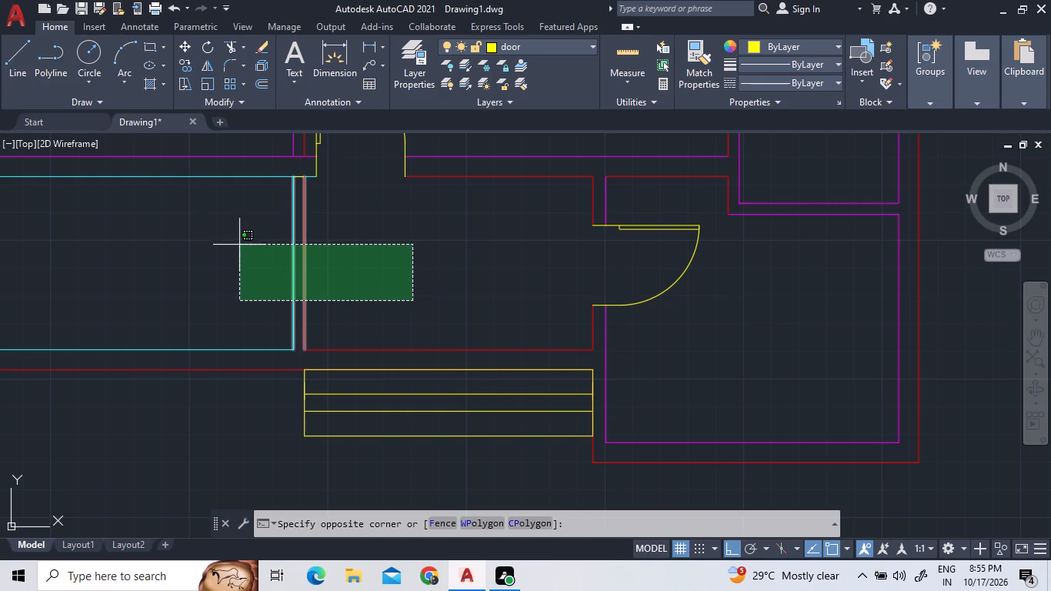
left_click(193, 236)
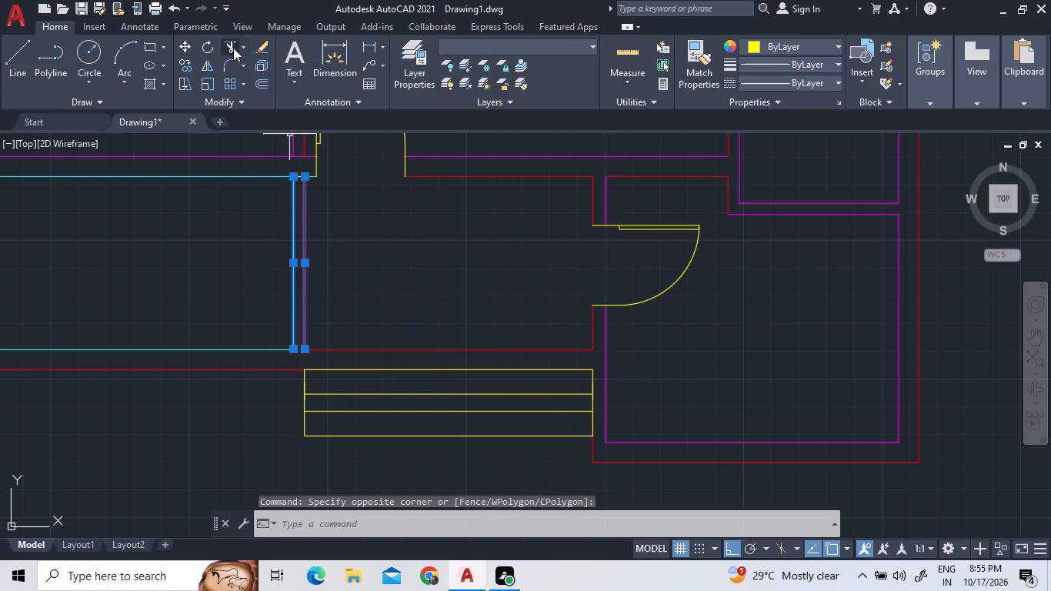
left_click(232, 48)
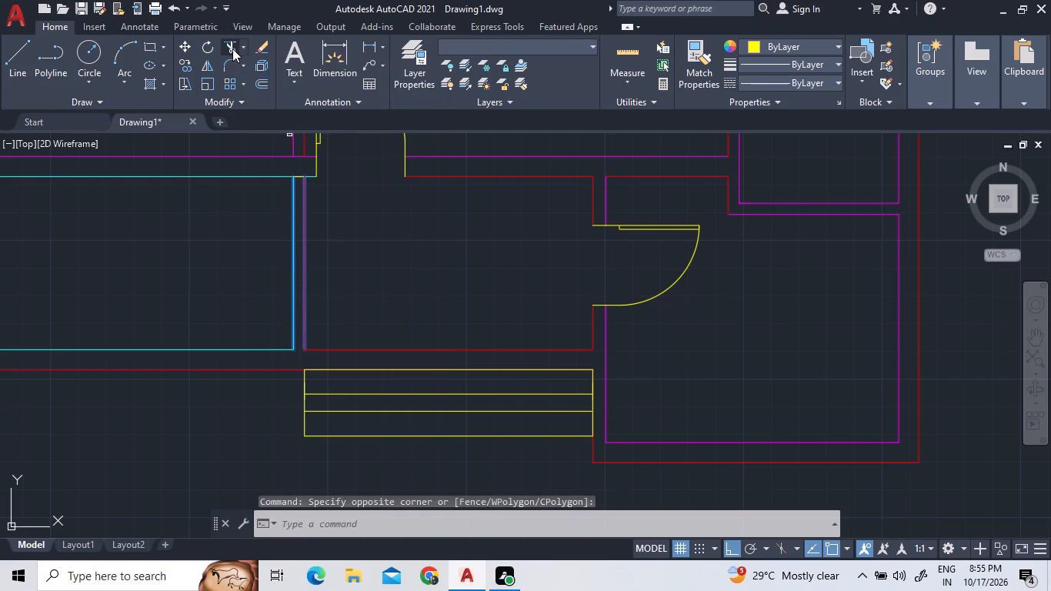
left_click(295, 291)
double_click(304, 289)
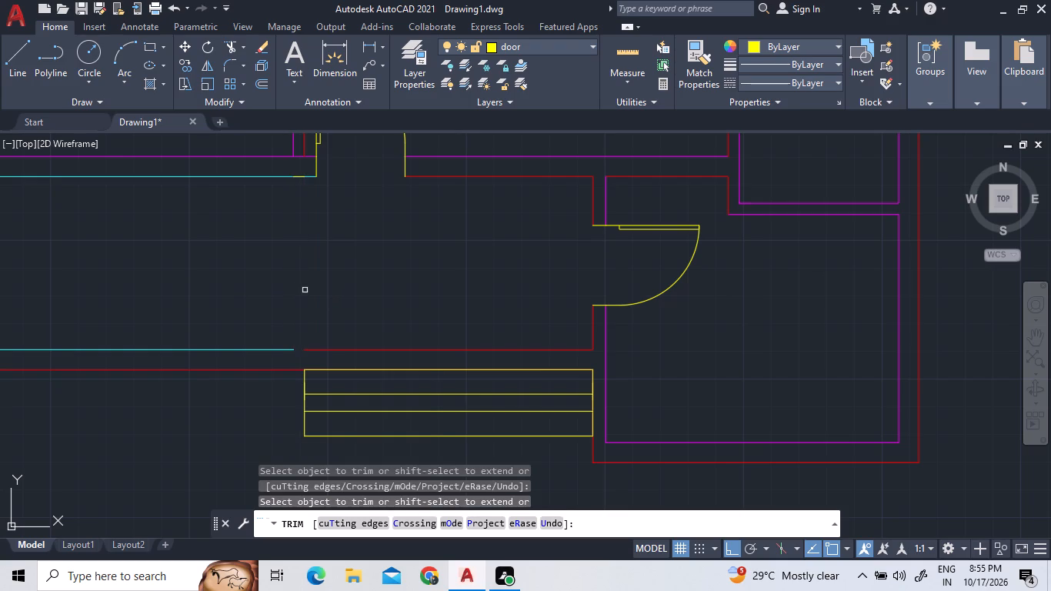
right_click(305, 291)
left_click(309, 297)
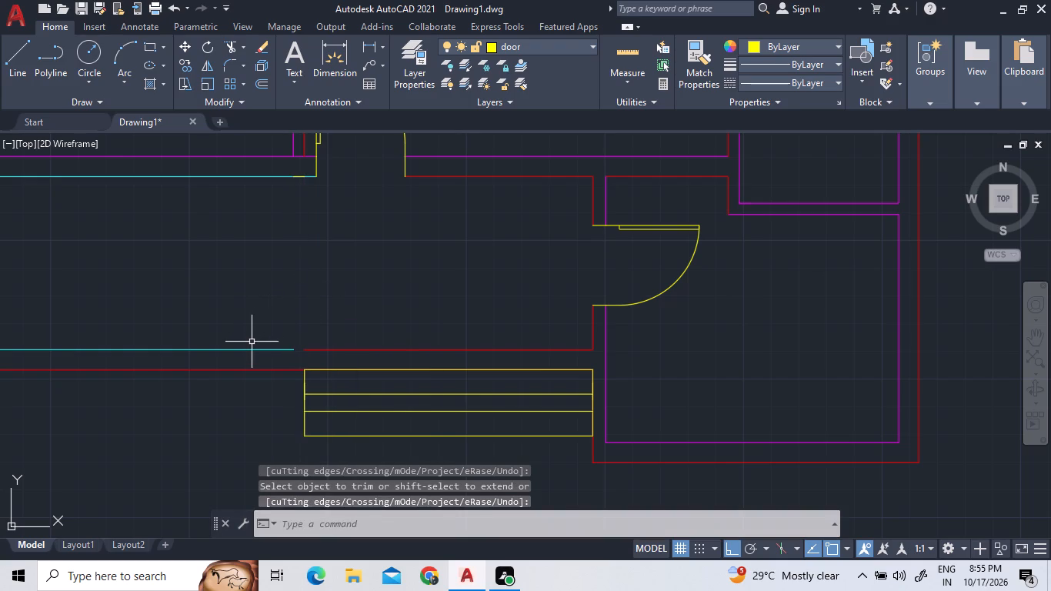
Join the cyan room's south line and the entrance area's south line into a single line.
left_click(249, 349)
double_click(335, 351)
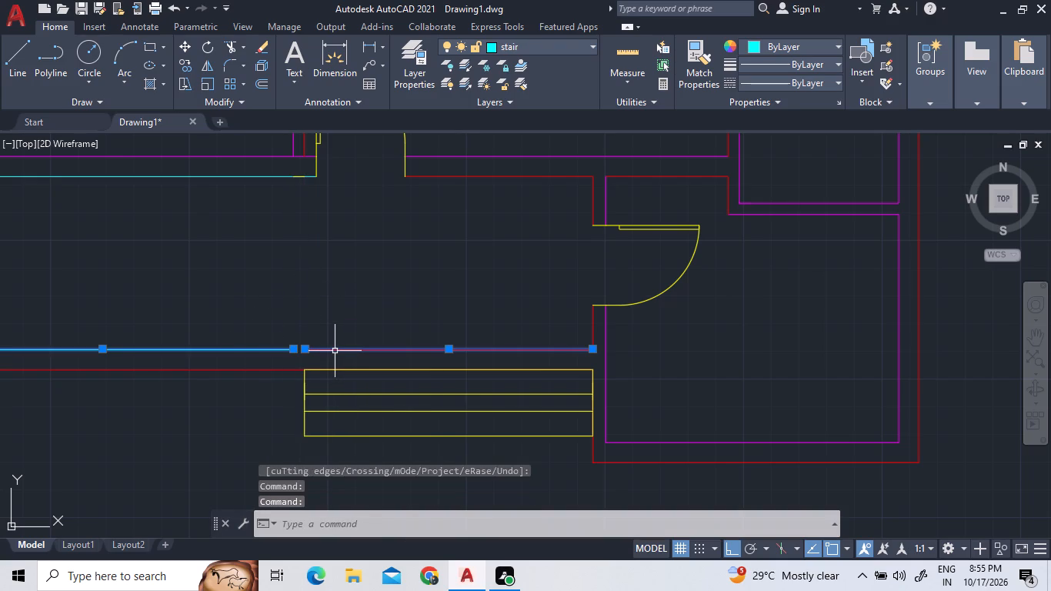
type("j")
key("space")
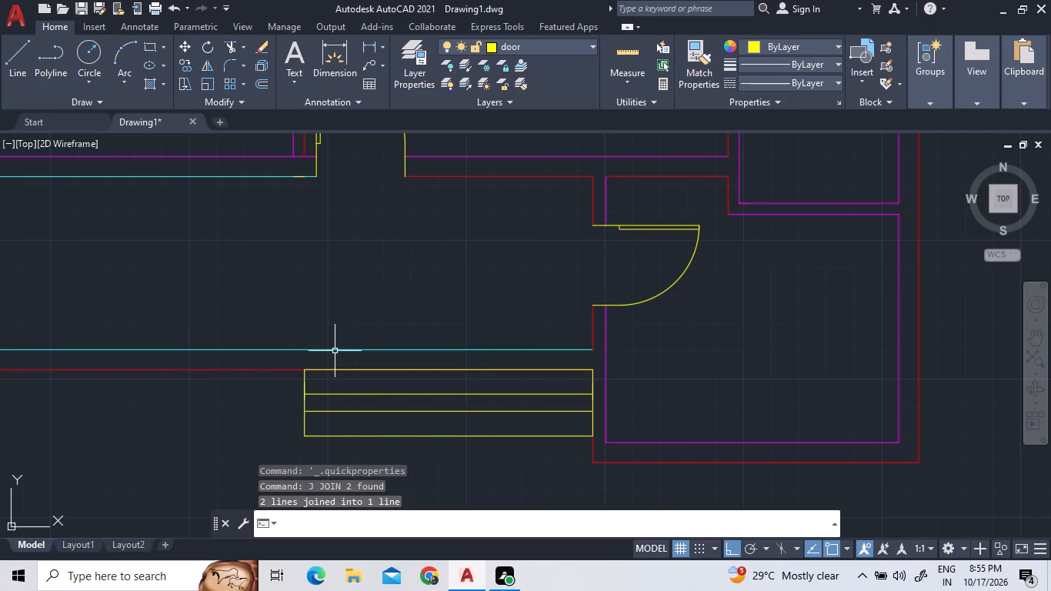
scroll(340, 375, "down", 1)
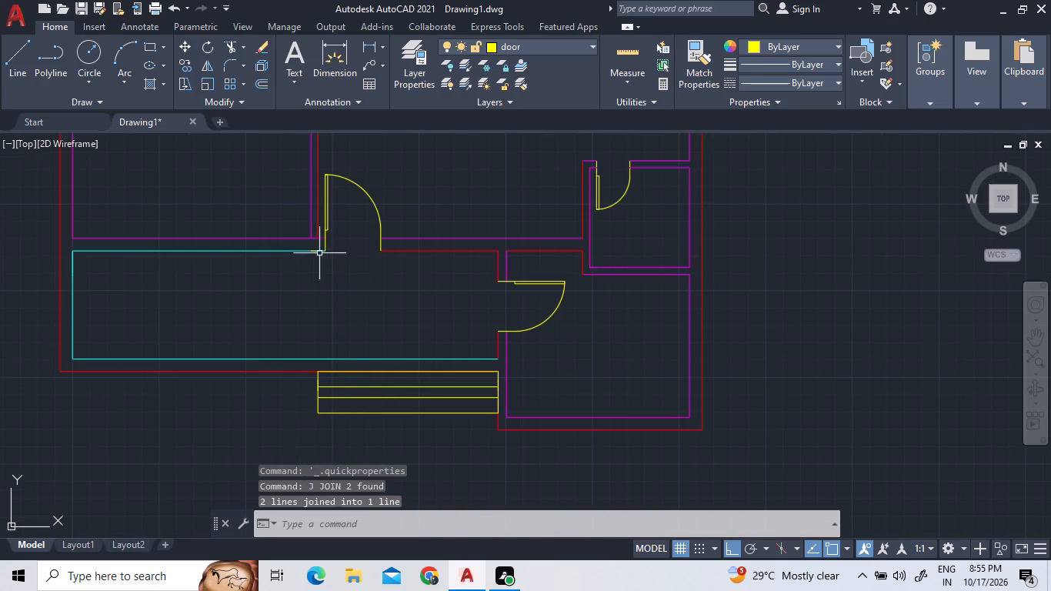
Erase one of the overlapping lines along the cyan south-west room's north side, just west of the entrance door.
scroll(319, 252, "up", 2)
left_click(309, 249)
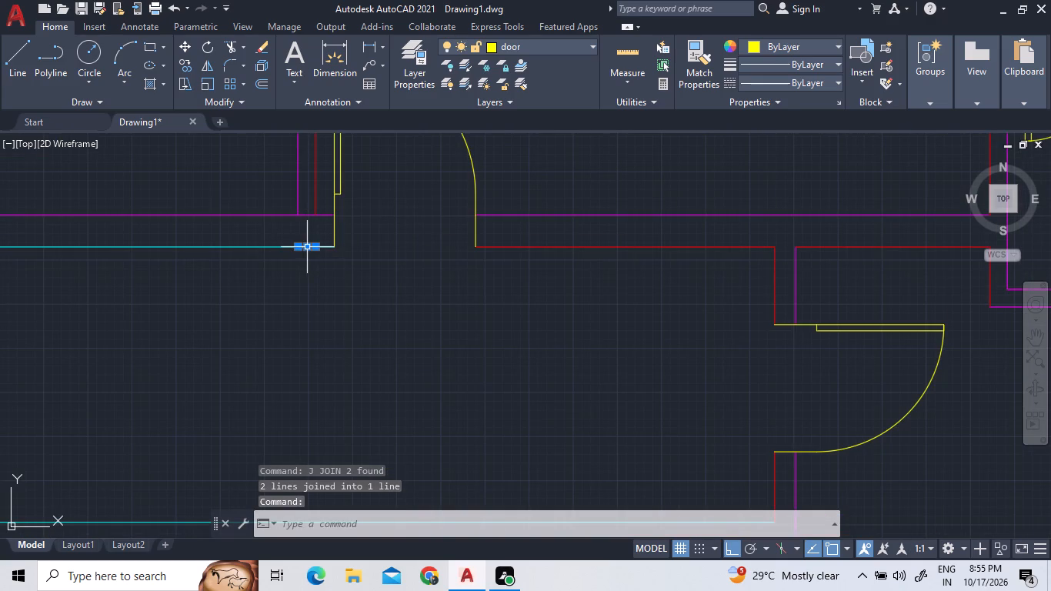
key("Delete")
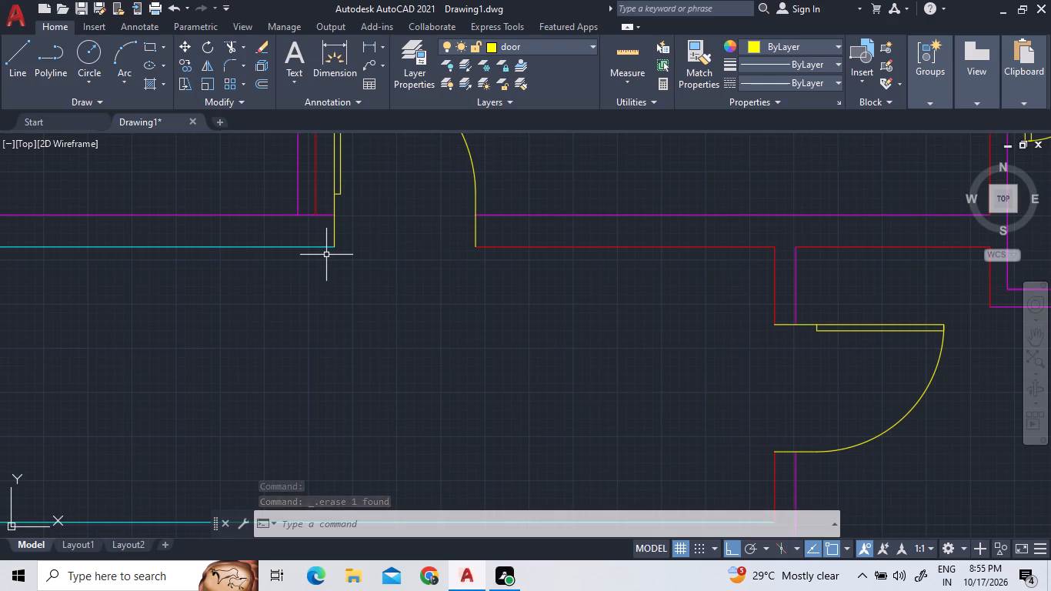
Offset the cyan south-west room's west line 3' east into the room.
scroll(327, 289, "down", 1)
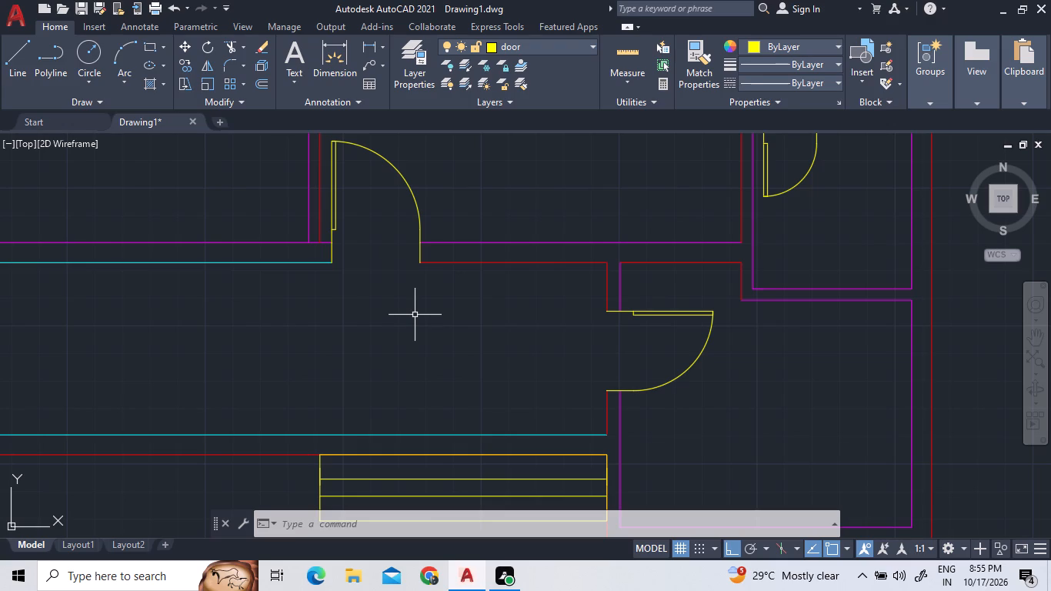
scroll(455, 362, "down", 2)
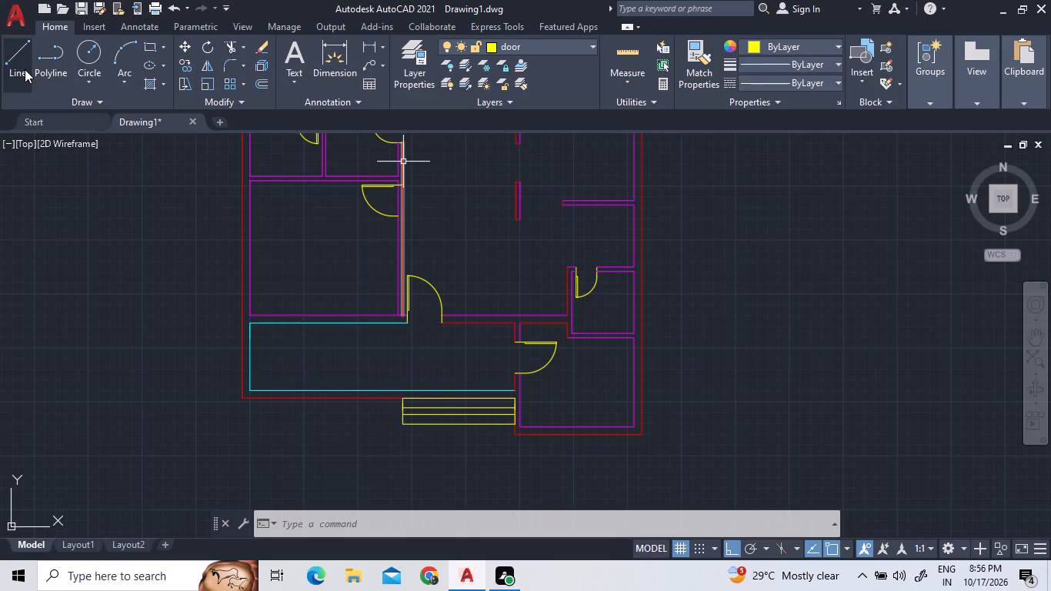
triple_click(255, 83)
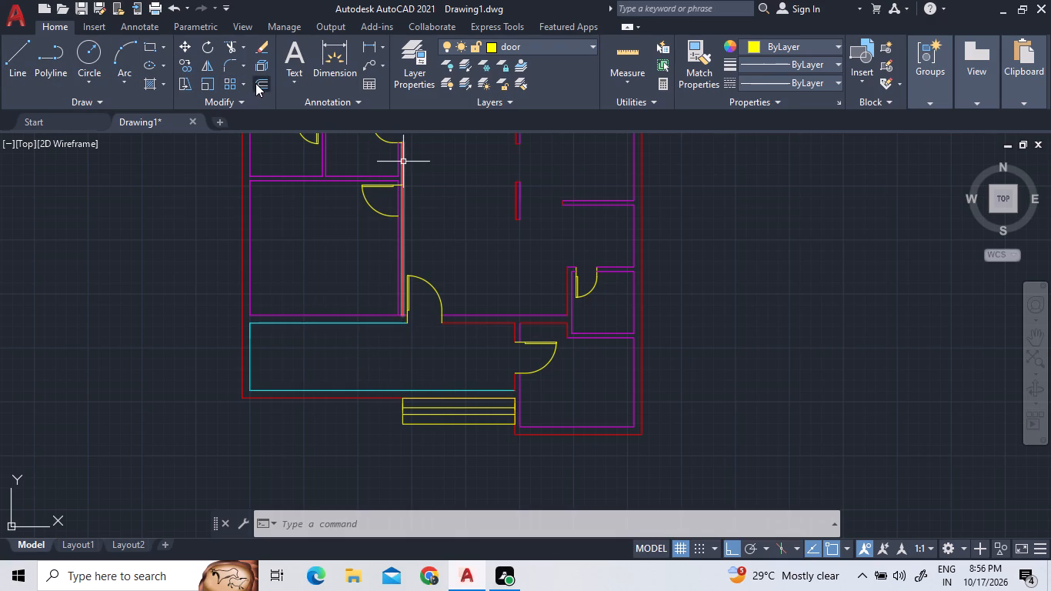
double_click(249, 353)
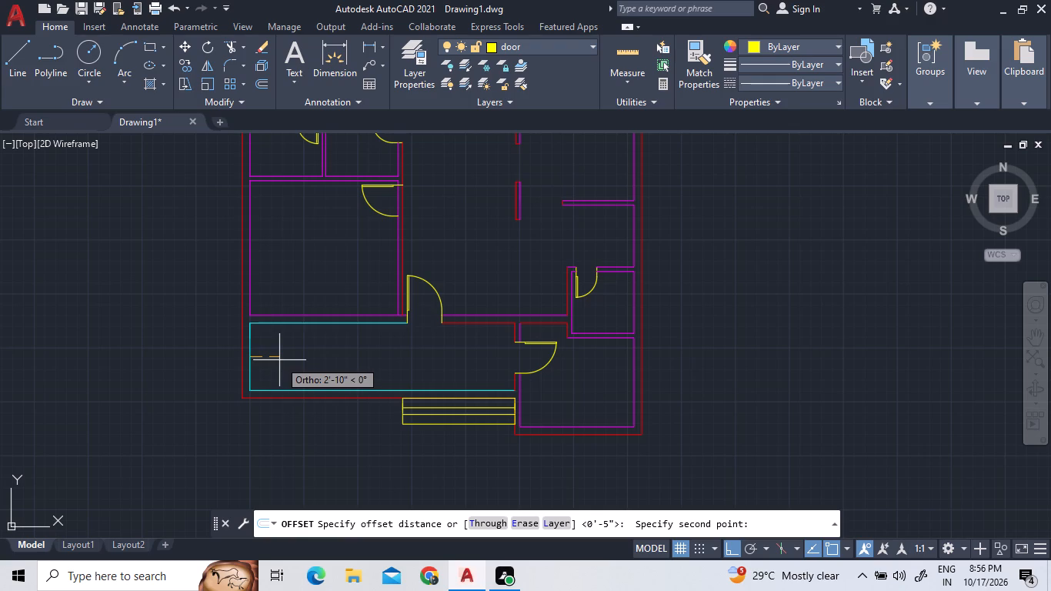
key("3")
key("apostrophe")
key("Return")
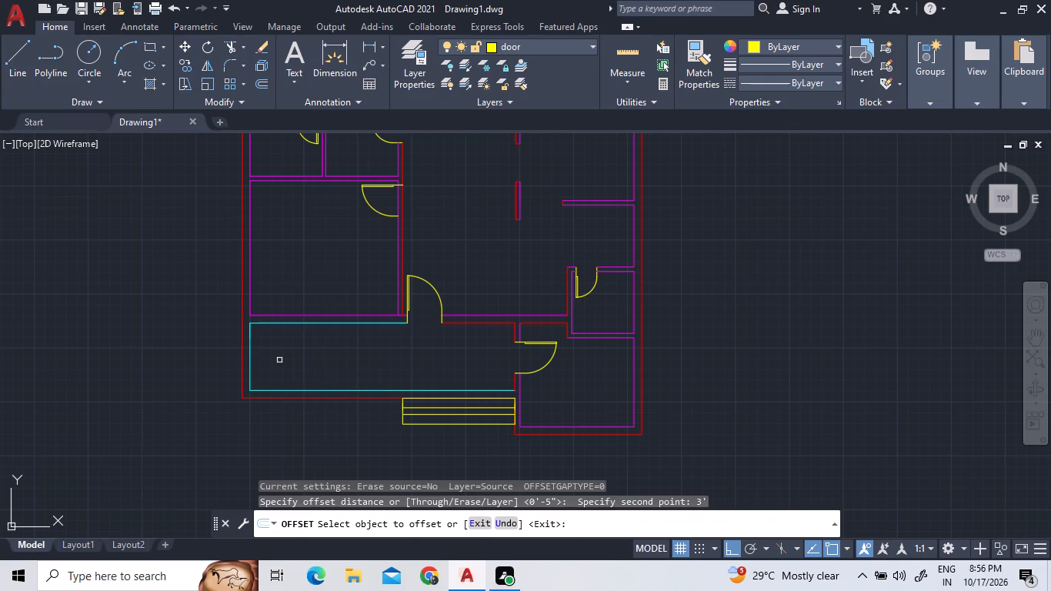
left_click(249, 362)
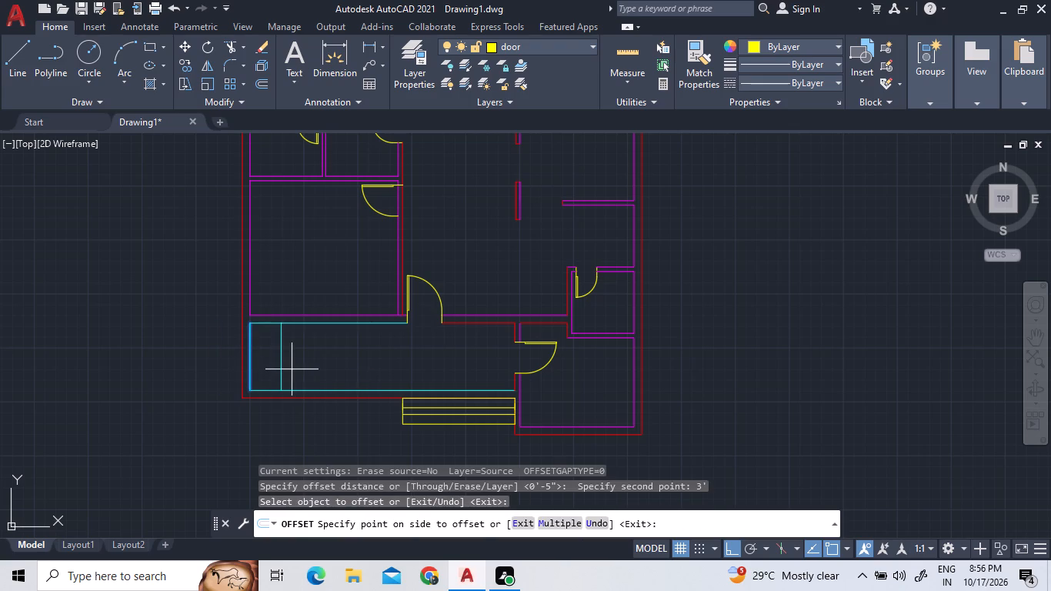
left_click(292, 369)
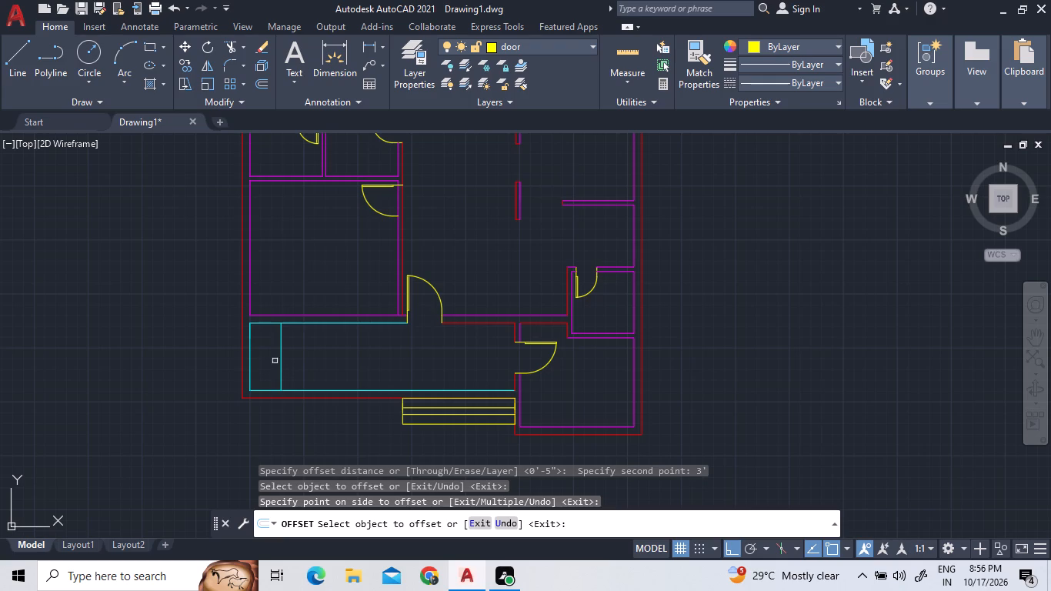
Offset the new vertical line in the cyan room a further 1' east.
double_click(265, 85)
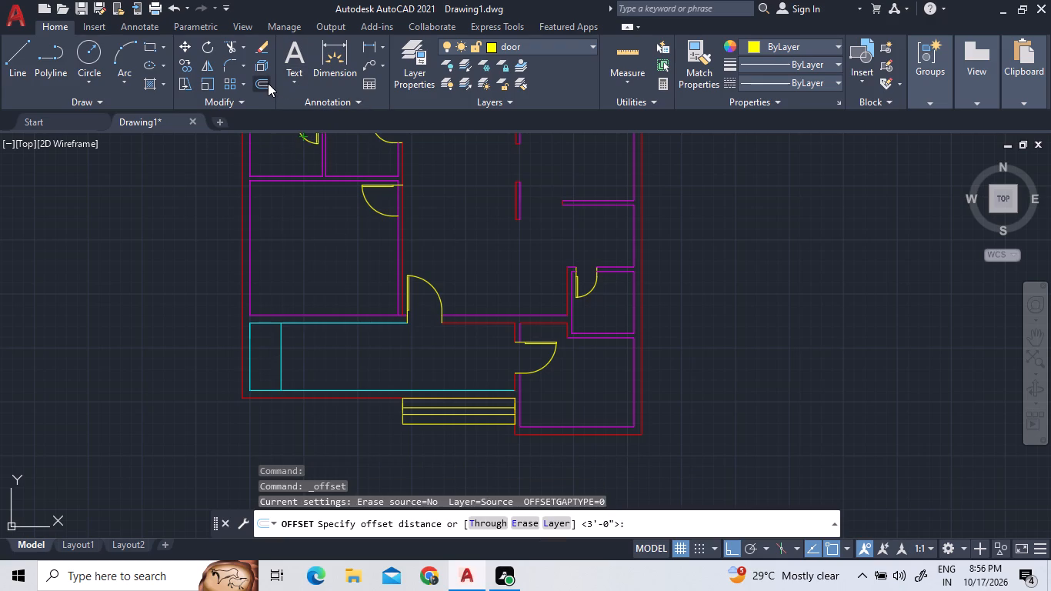
double_click(283, 357)
type("1'")
key("Return")
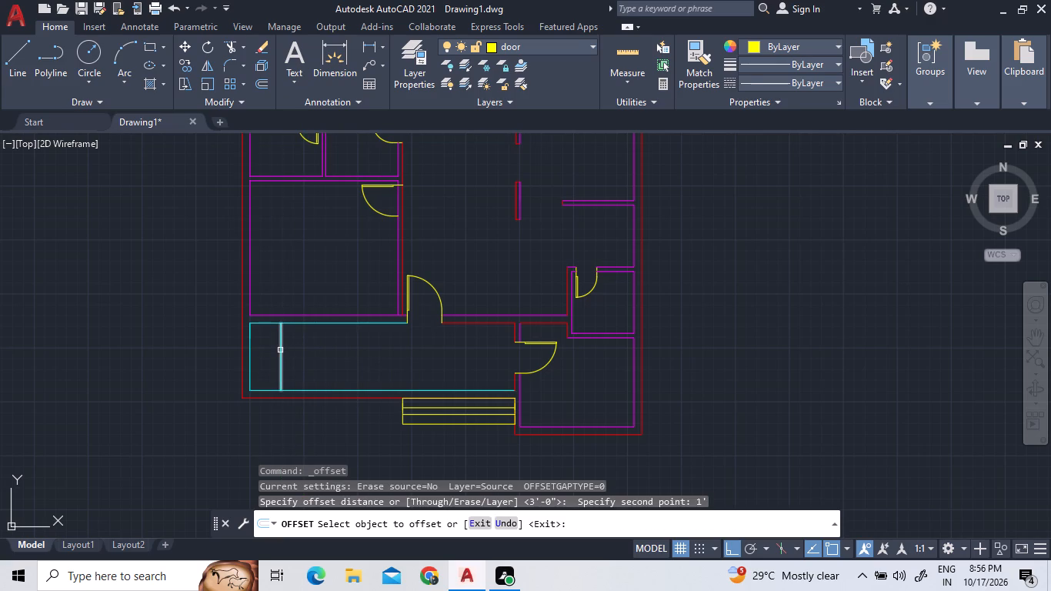
double_click(280, 350)
double_click(299, 353)
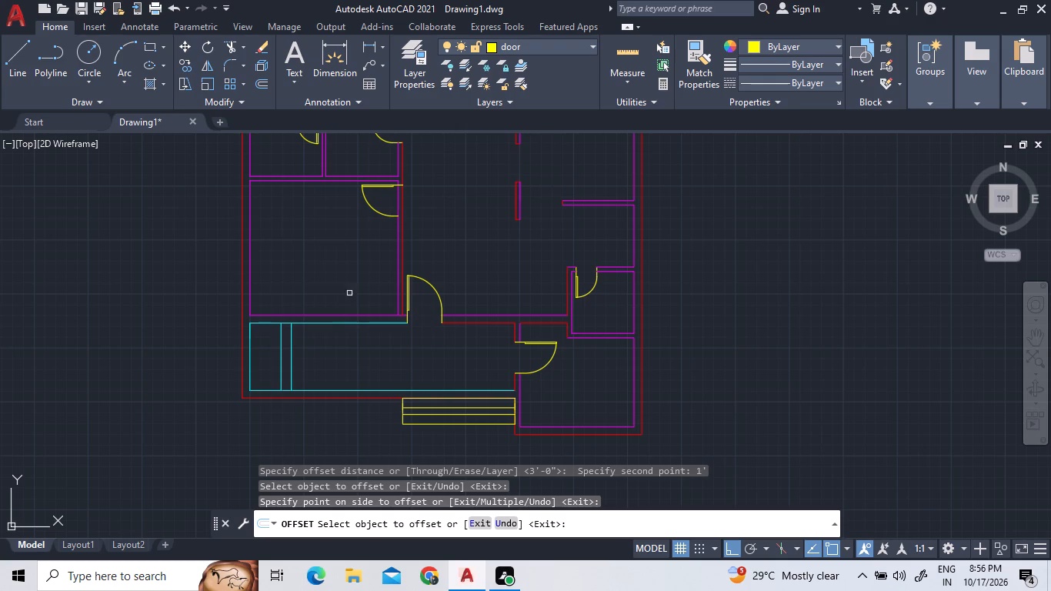
right_click(425, 255)
left_click(446, 259)
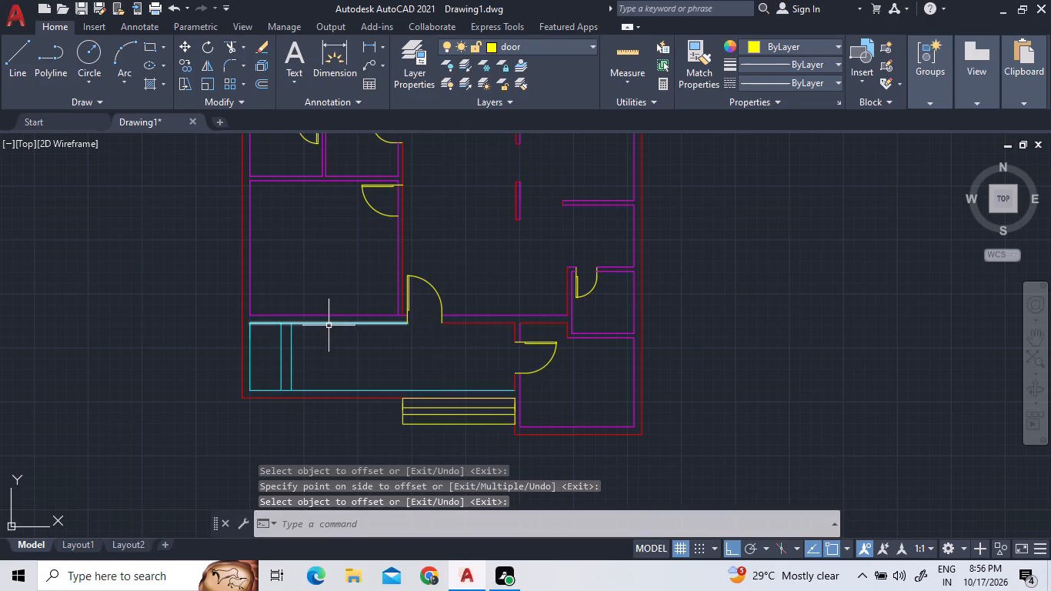
Erase the vertical line 3' from the cyan room's west side, keeping the one 1' further east.
triple_click(284, 352)
double_click(281, 349)
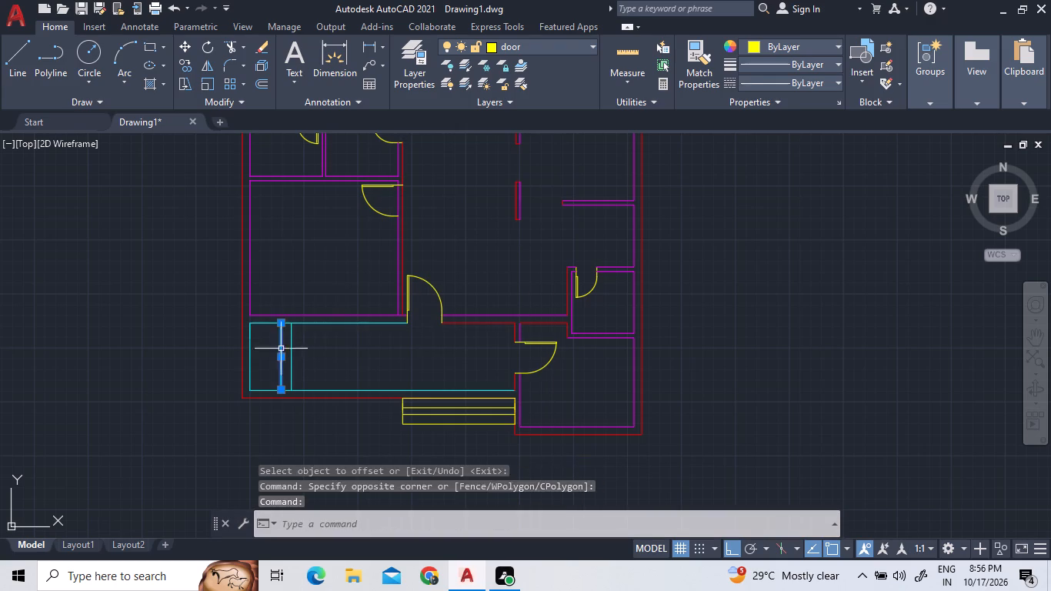
key("Delete")
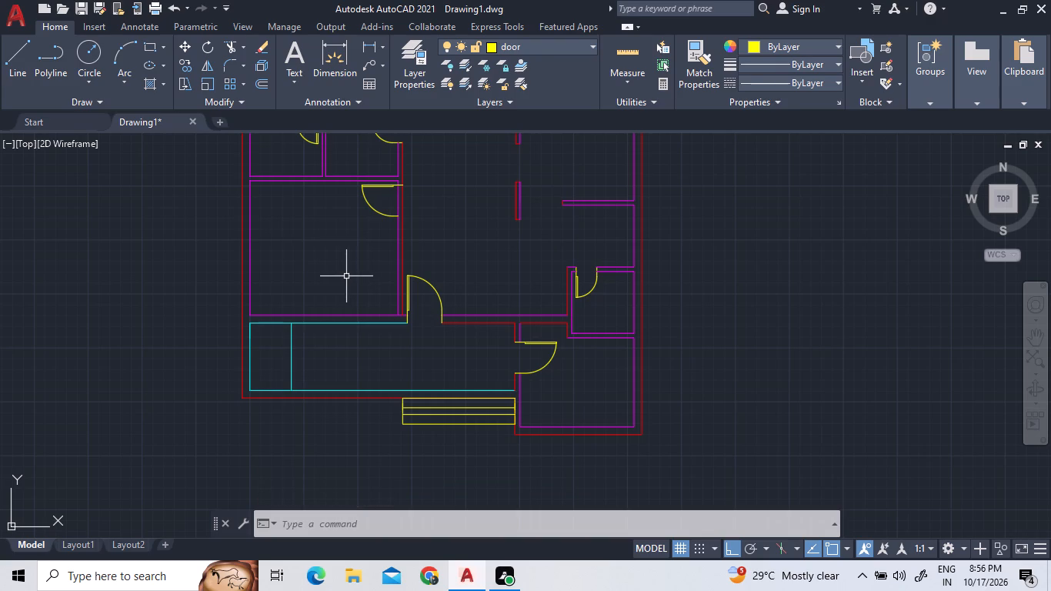
Check the dimensions around the cyan south-west room with the quick Measure tool.
scroll(347, 276, "down", 2)
scroll(388, 312, "up", 1)
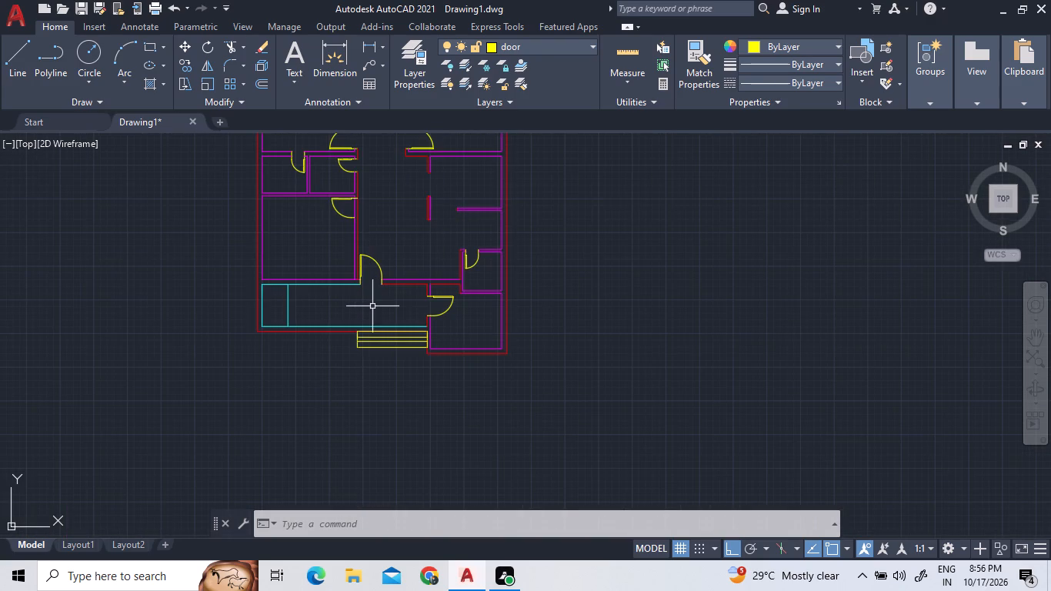
left_click(629, 54)
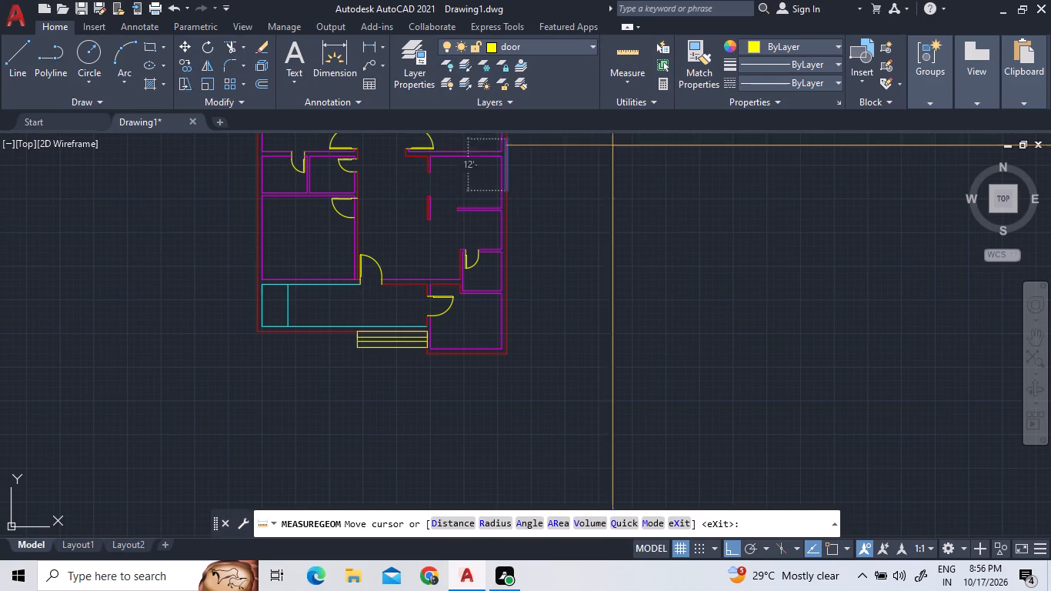
scroll(305, 302, "up", 2)
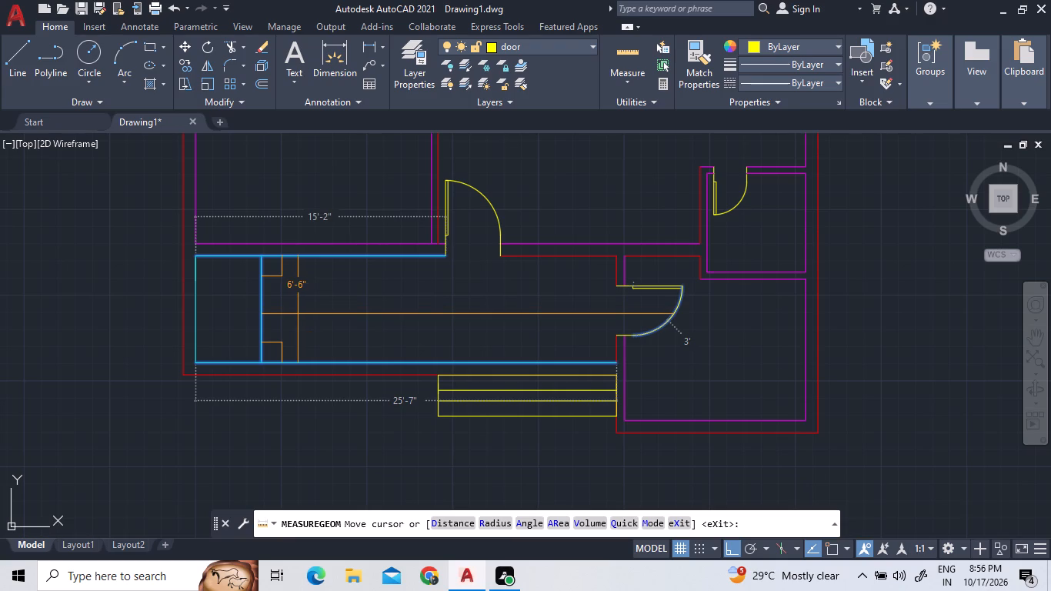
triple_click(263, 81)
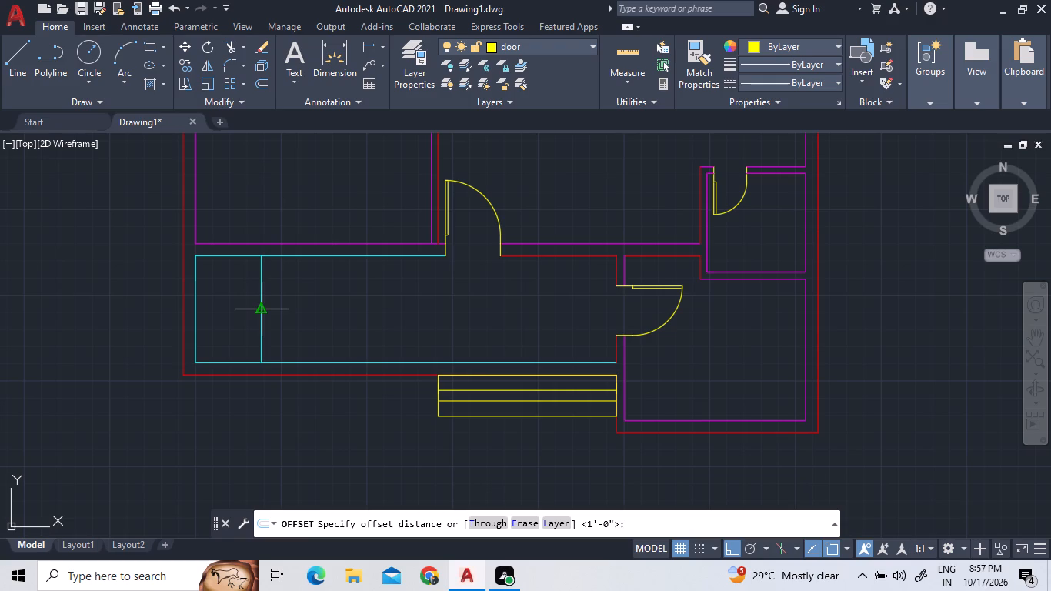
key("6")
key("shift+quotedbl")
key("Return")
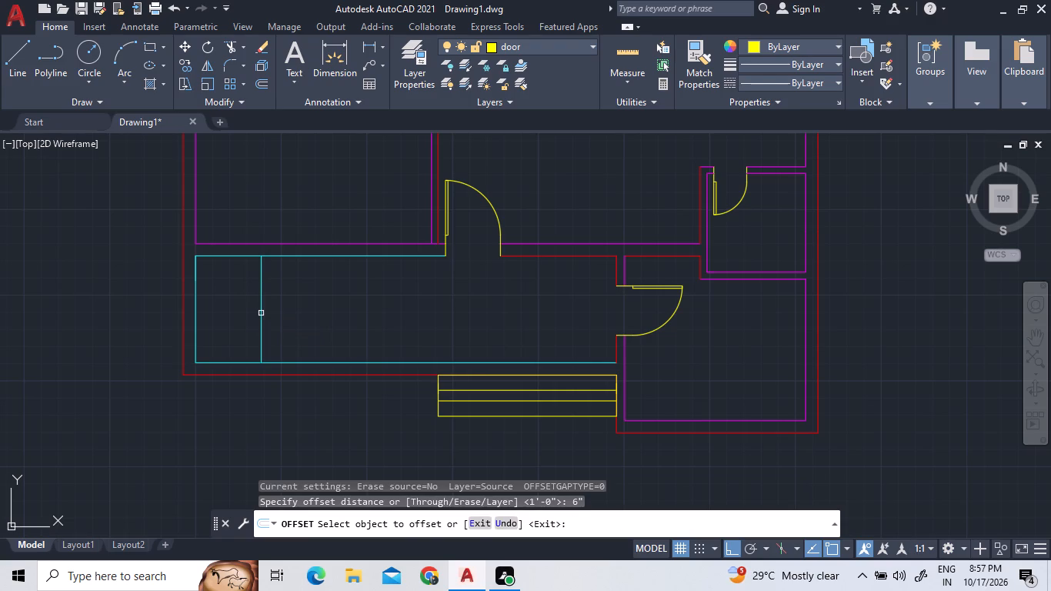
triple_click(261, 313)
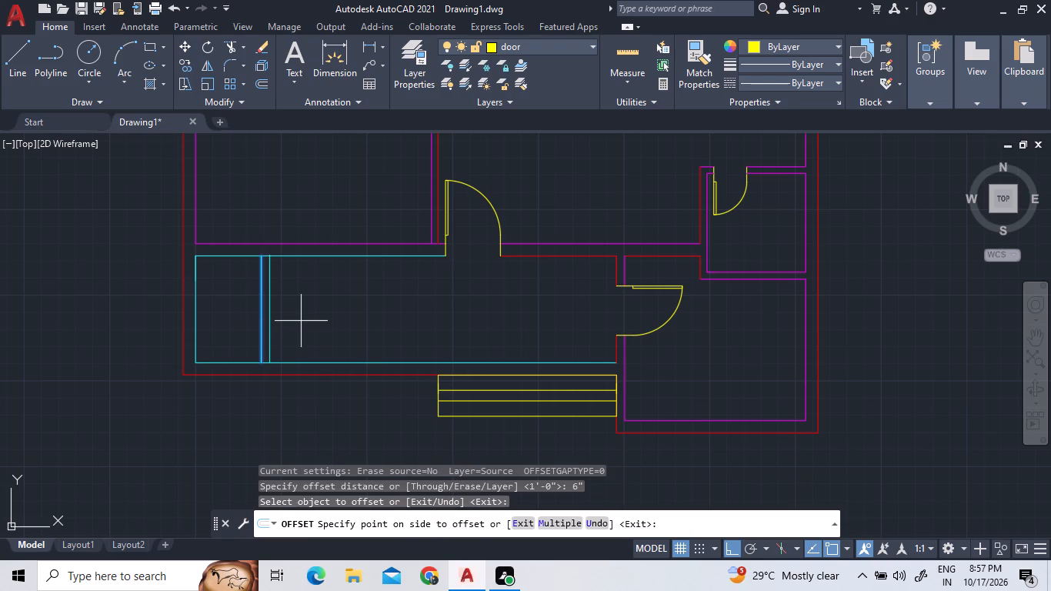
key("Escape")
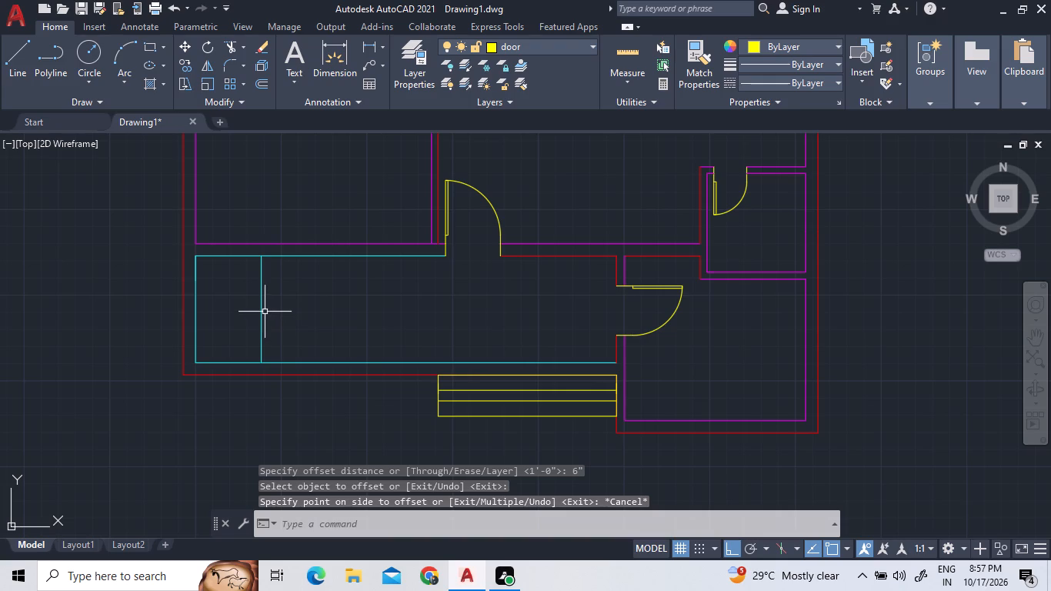
Offset the vertical line in the cyan room east at 9" spacing to make the first three stair tread lines.
left_click(263, 82)
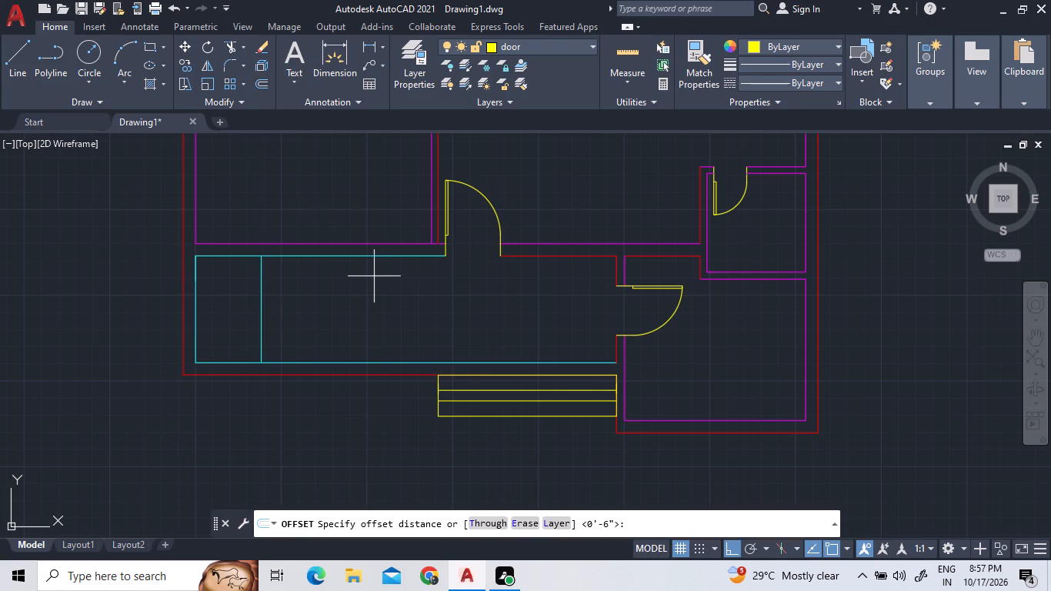
key("9")
key("shift+quotedbl")
key("Return")
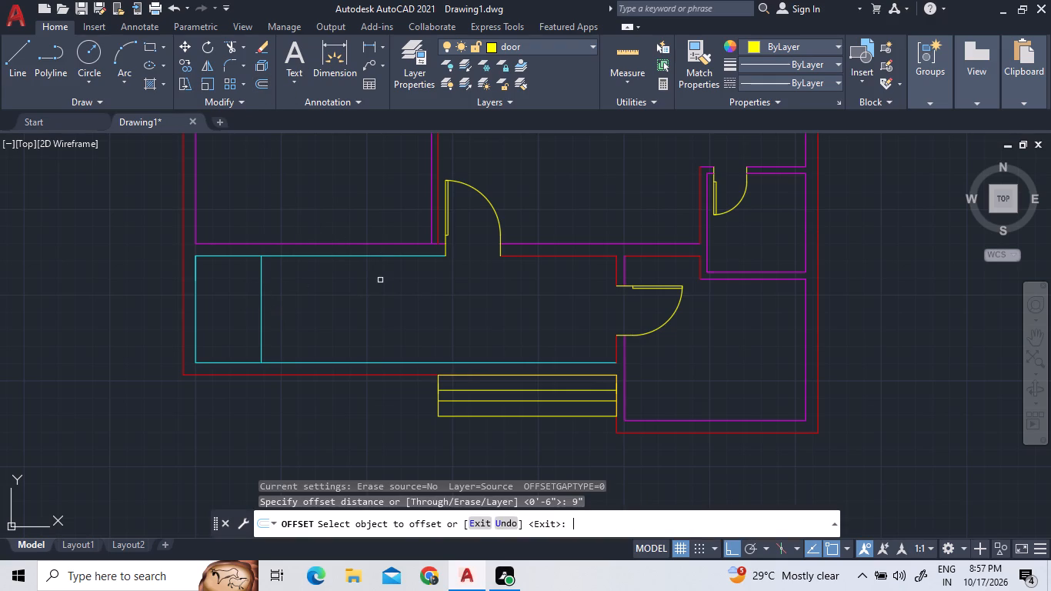
double_click(262, 301)
double_click(298, 313)
double_click(275, 308)
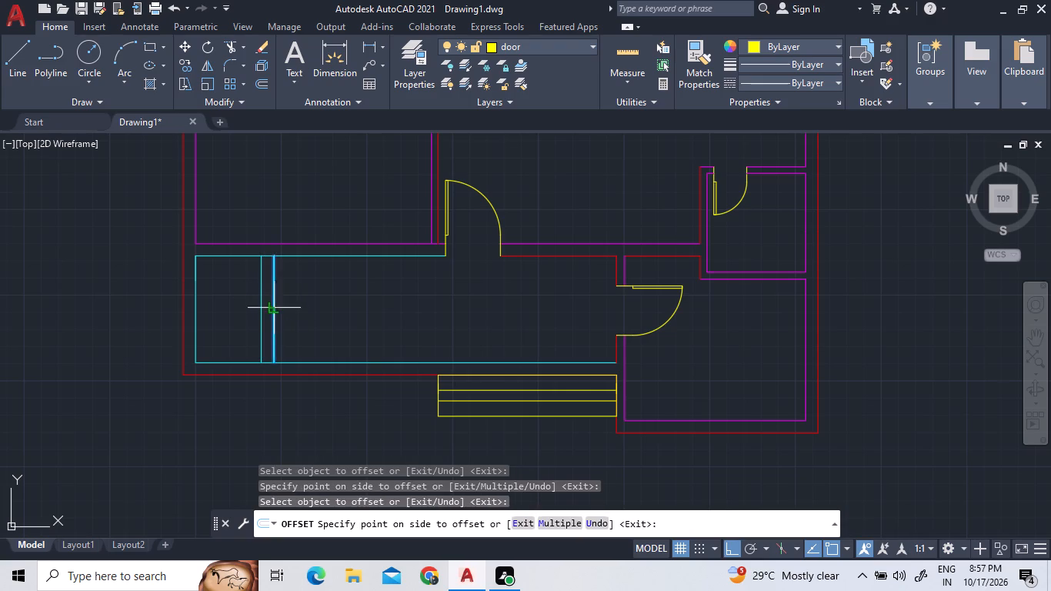
left_click(300, 309)
left_click(287, 307)
left_click(306, 307)
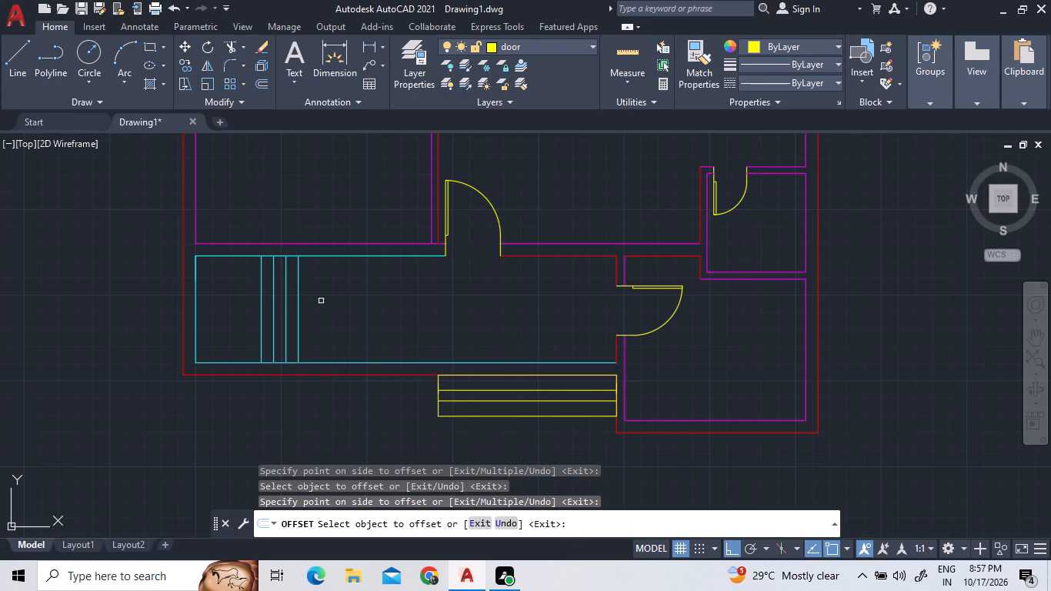
Continue the stair eastward with four more tread lines, each offset 9" from the previous one.
left_click(298, 298)
double_click(320, 299)
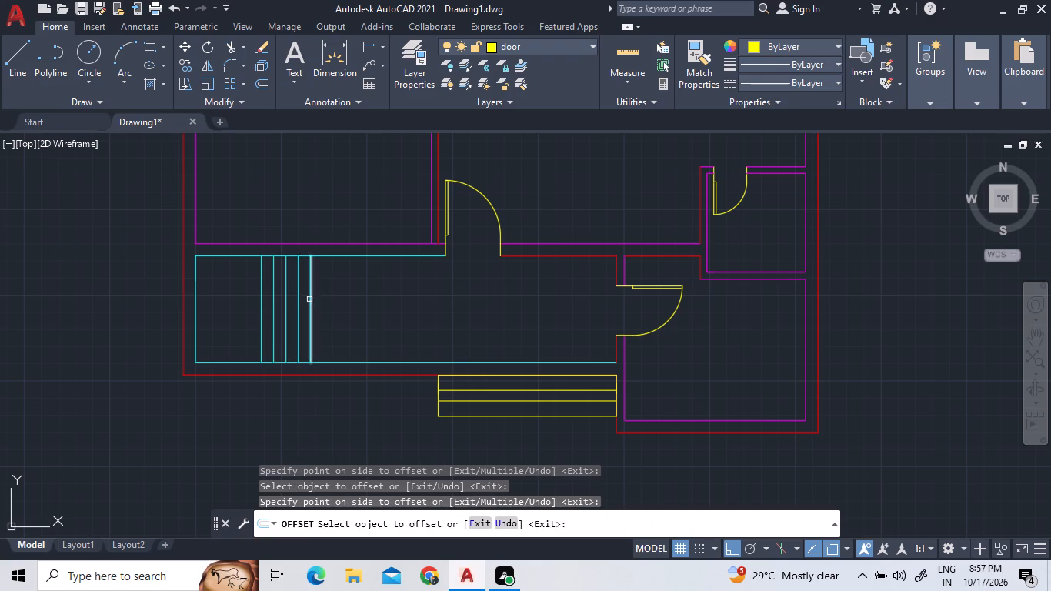
left_click(309, 299)
left_click(321, 299)
left_click(323, 299)
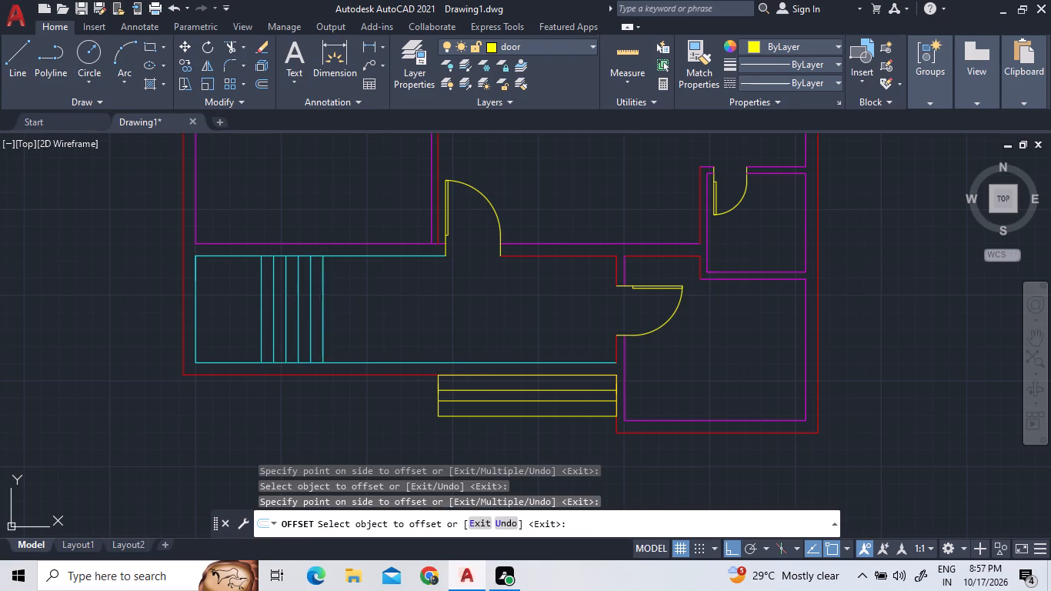
left_click(339, 299)
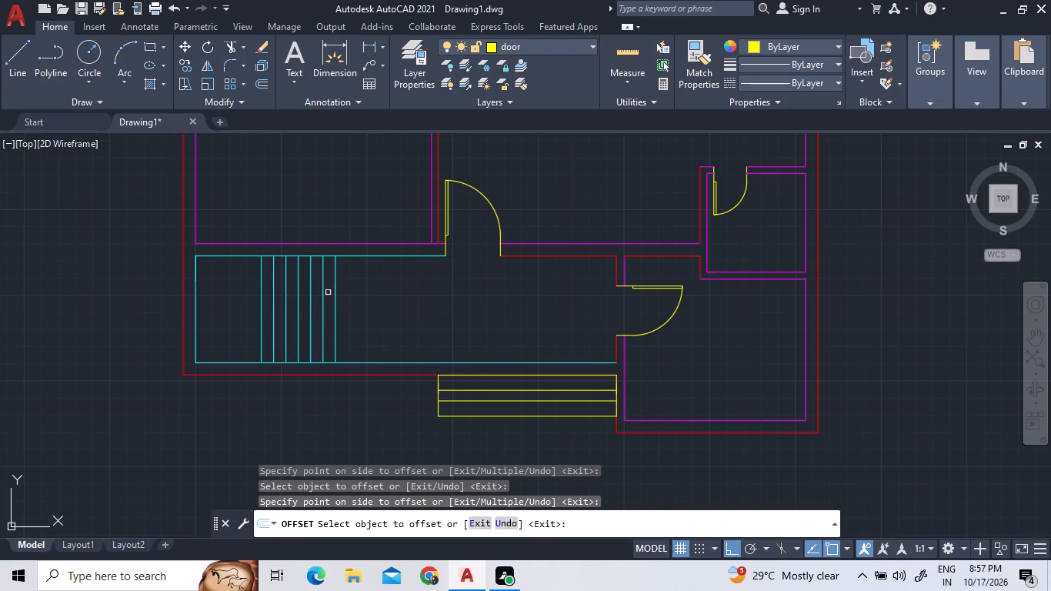
left_click(335, 294)
left_click(344, 294)
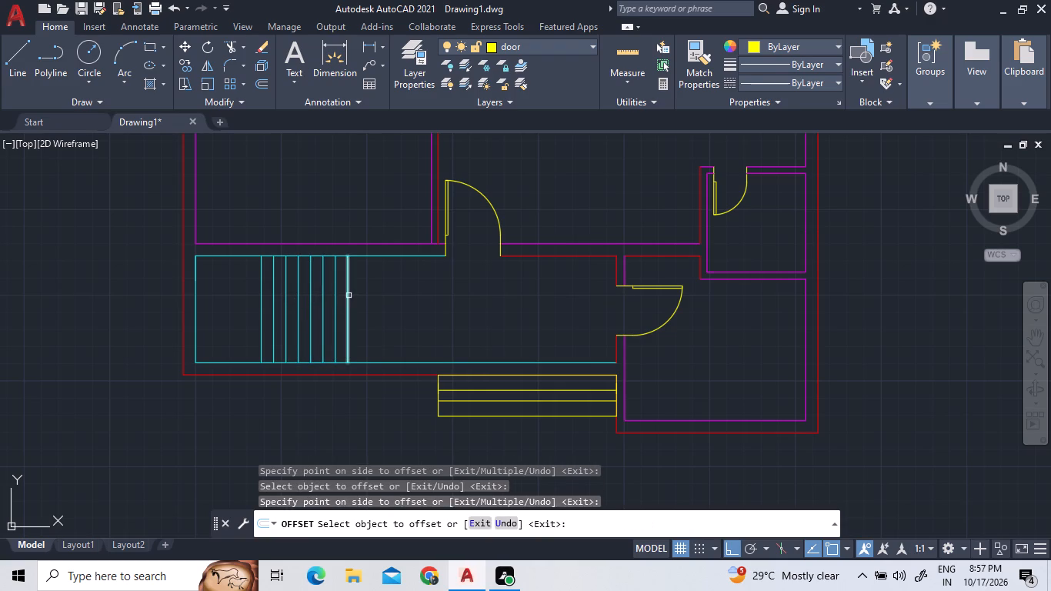
Extend the stair eastward with five more tread lines, each offset 9" from the previous one.
double_click(349, 295)
left_click(369, 295)
double_click(362, 296)
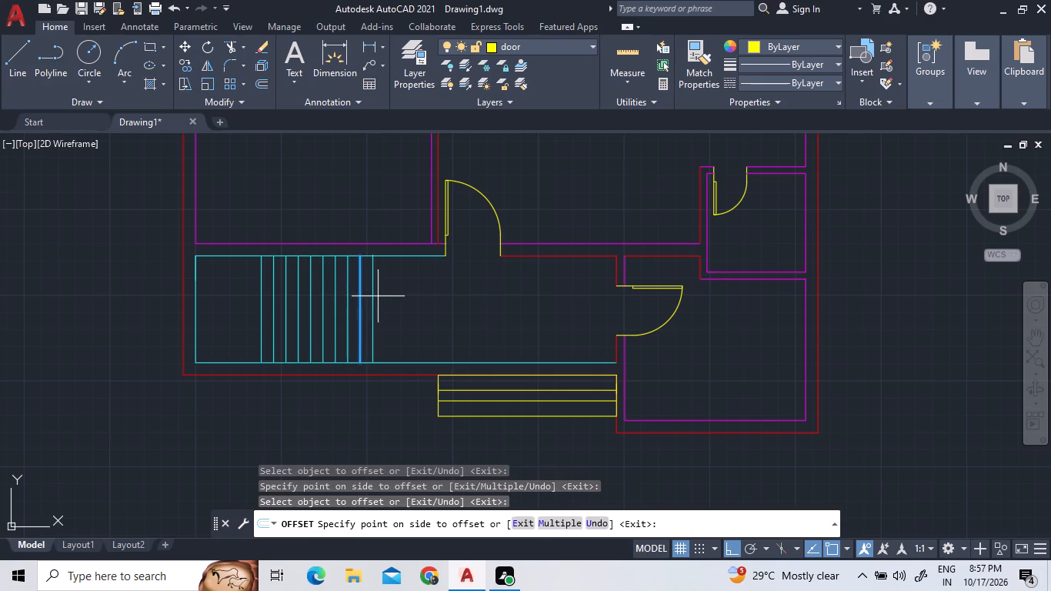
double_click(378, 296)
triple_click(373, 296)
double_click(397, 296)
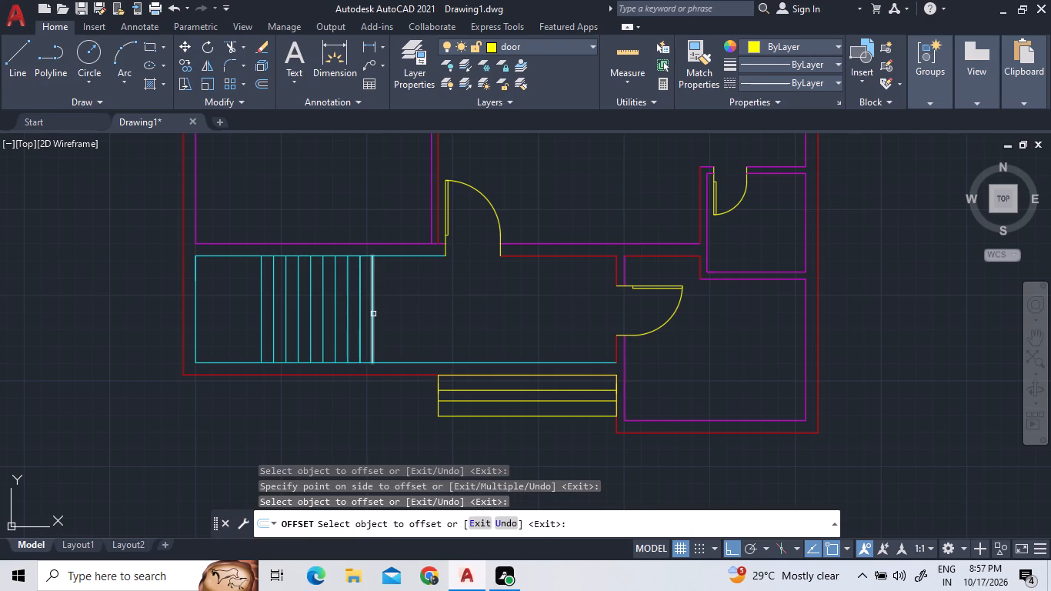
triple_click(373, 314)
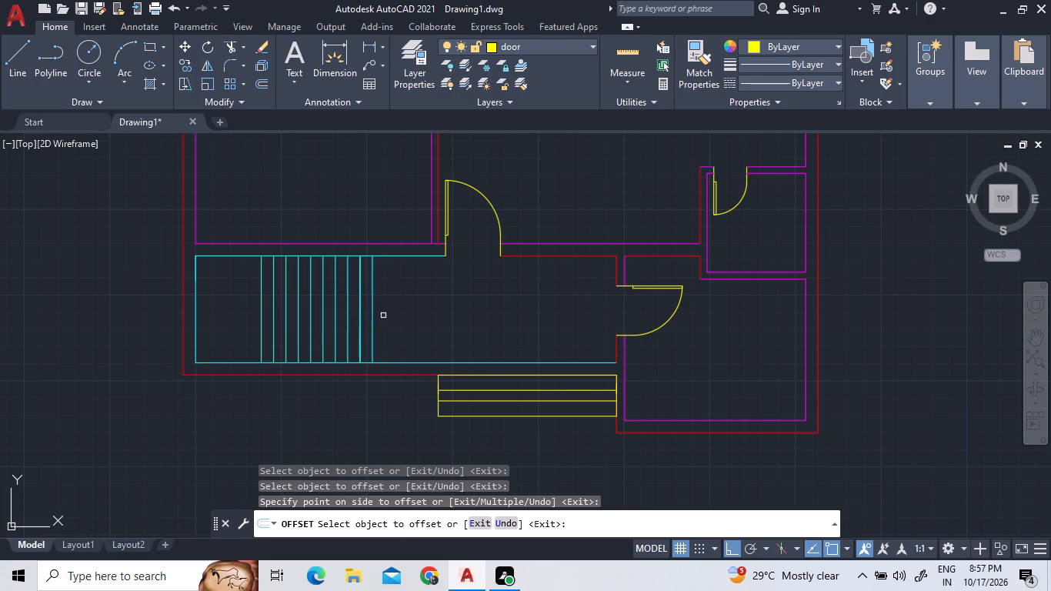
double_click(374, 316)
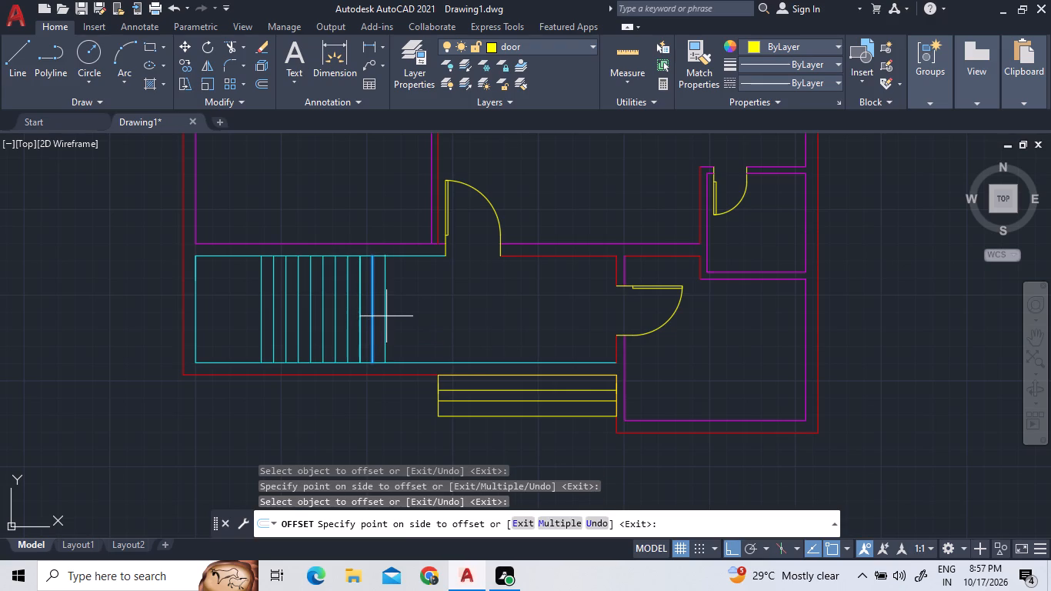
double_click(386, 316)
left_click(385, 316)
left_click(395, 313)
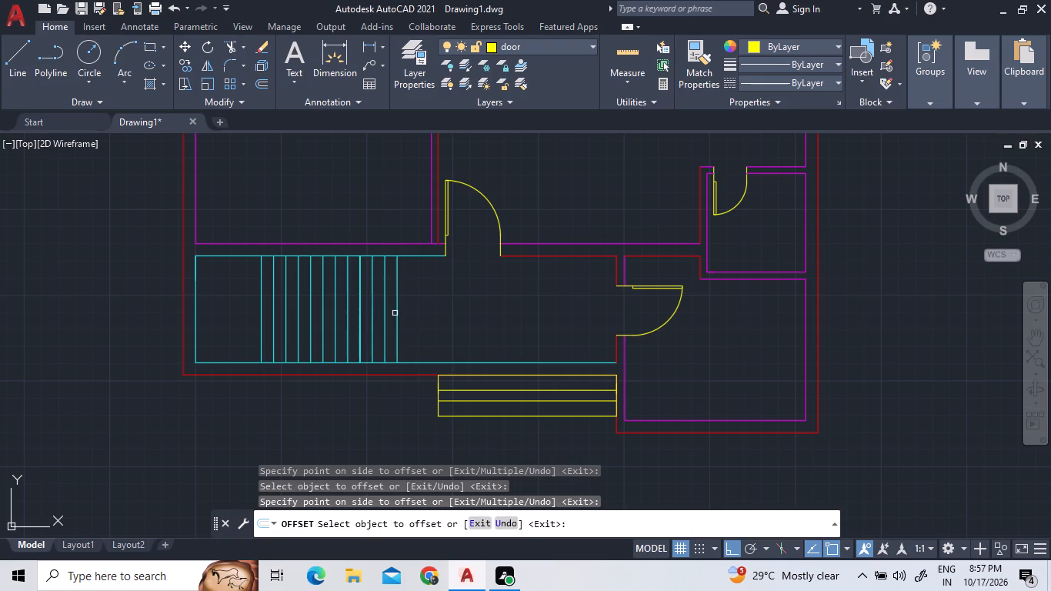
double_click(395, 313)
left_click(411, 311)
key("Escape")
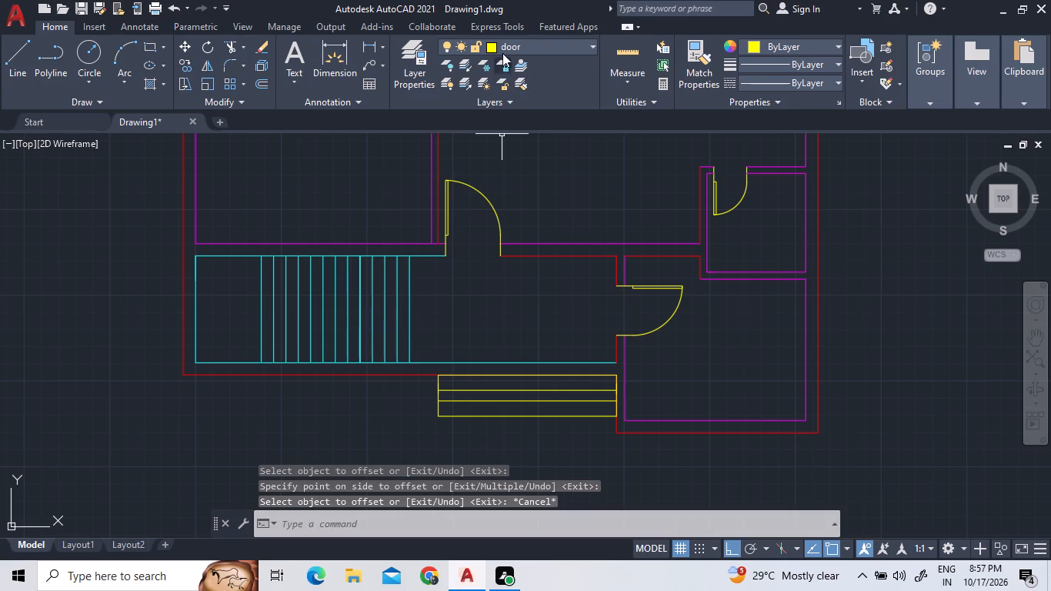
Make the stair layer current and draw a horizontal centre line from the westernmost tread's midpoint to the easternmost tread's midpoint.
double_click(8, 51)
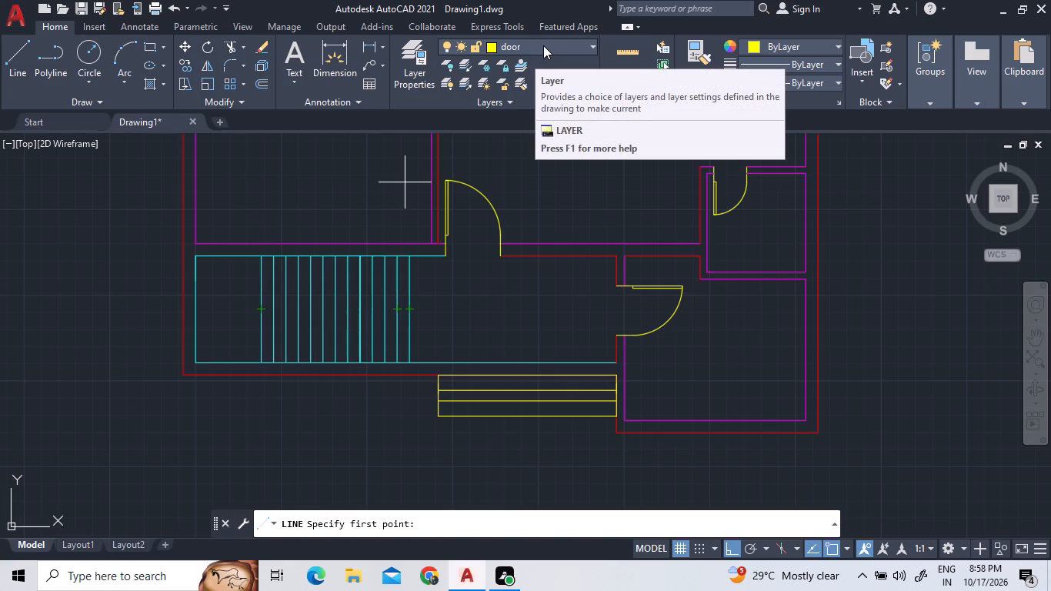
left_click(590, 44)
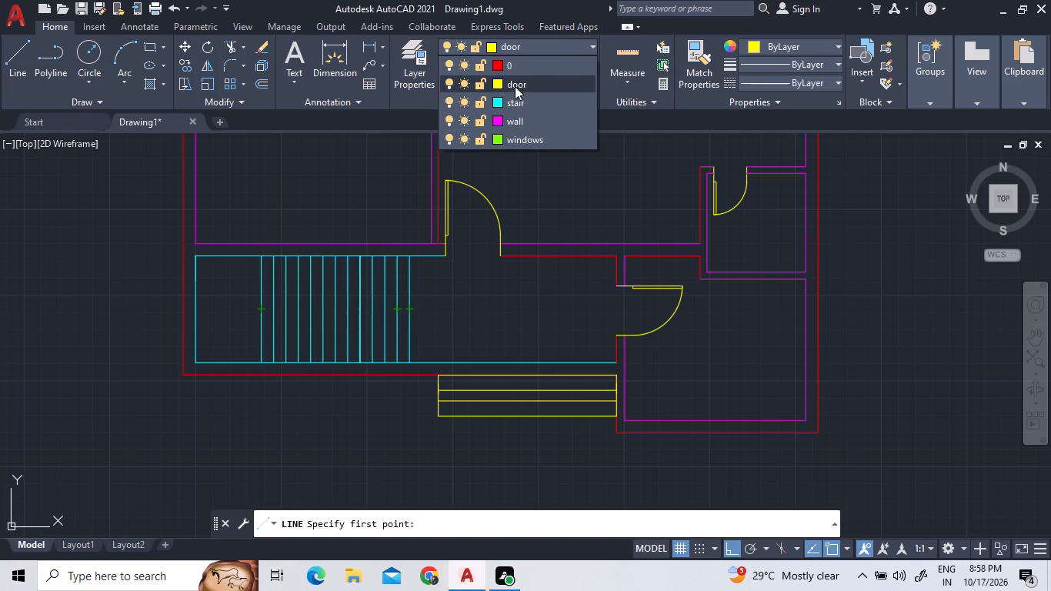
double_click(511, 102)
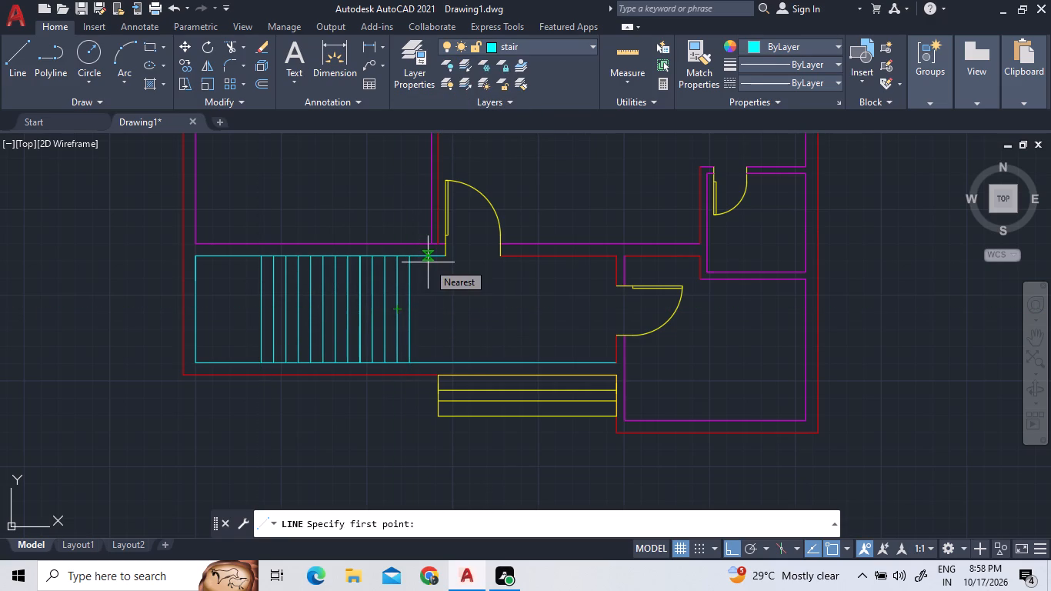
left_click(540, 41)
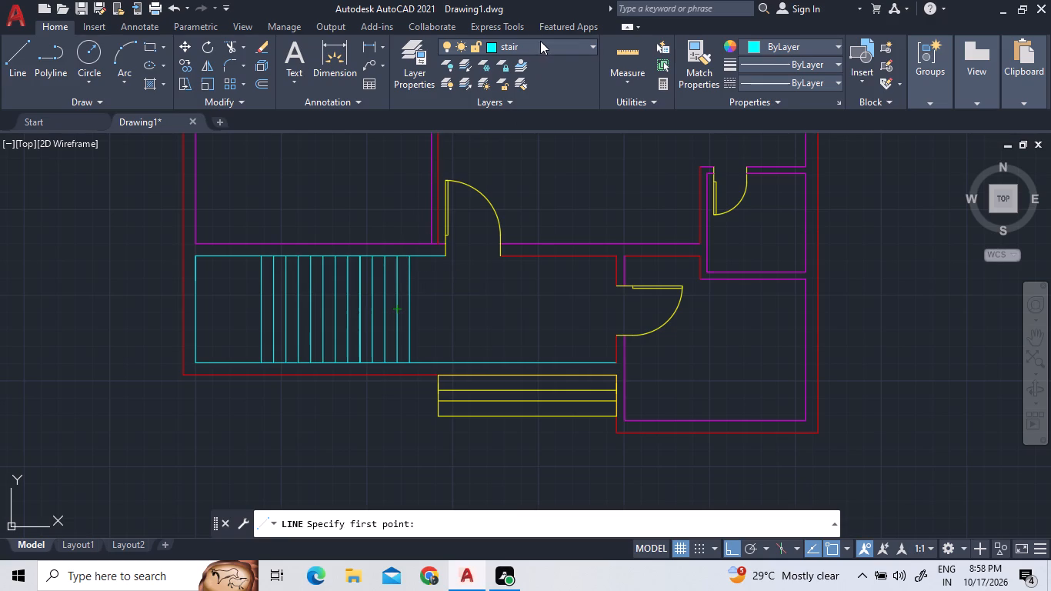
left_click(484, 108)
left_click(484, 108)
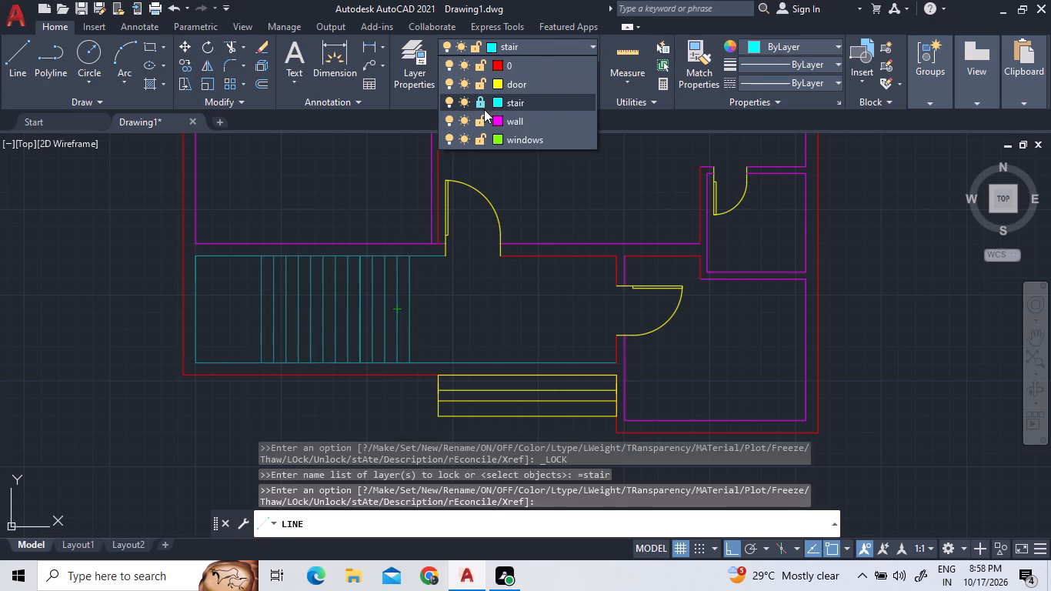
left_click(25, 65)
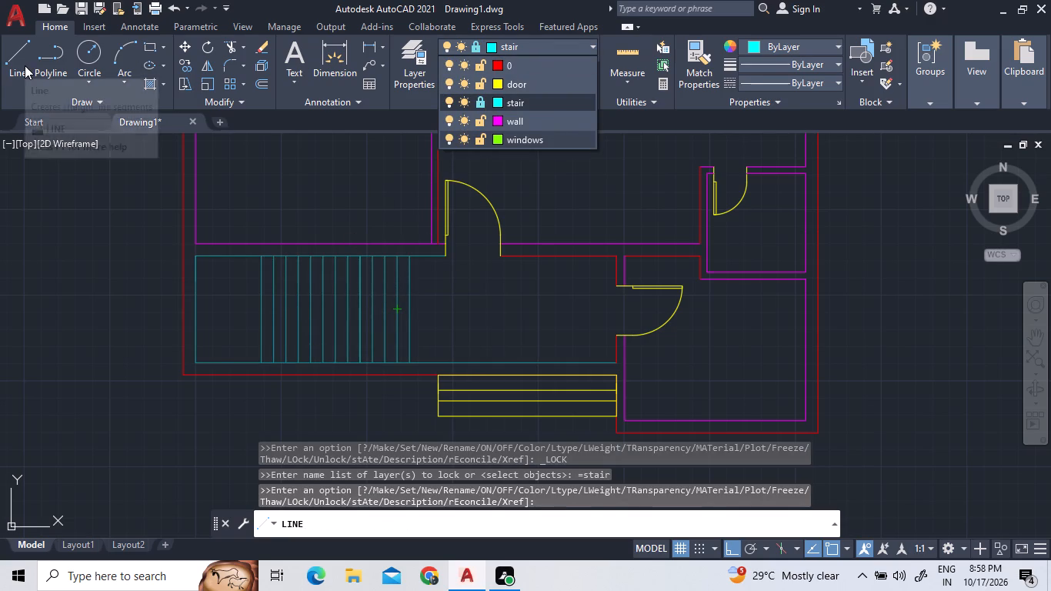
double_click(262, 309)
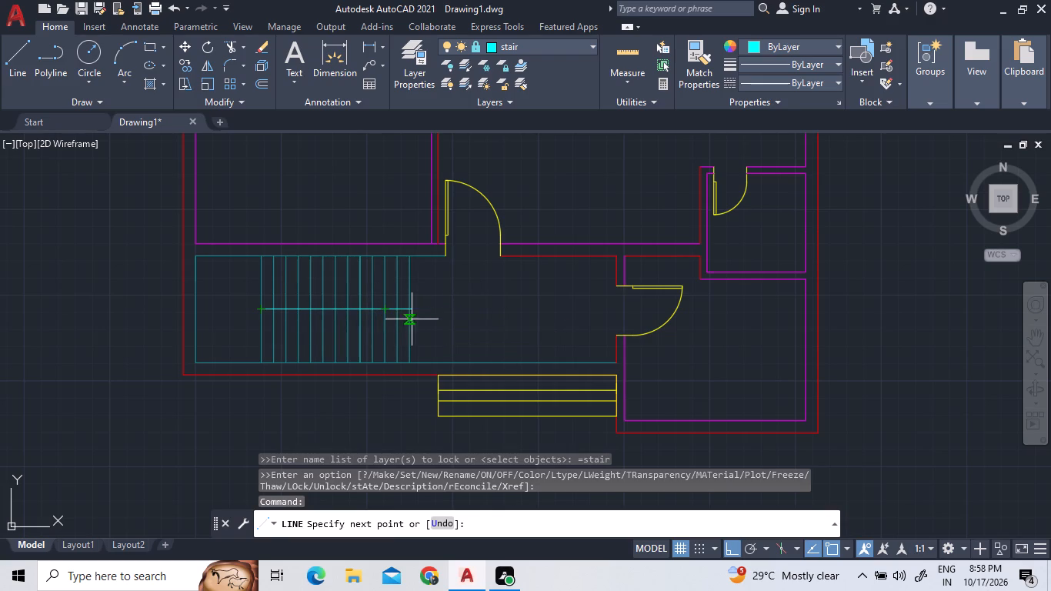
left_click(407, 311)
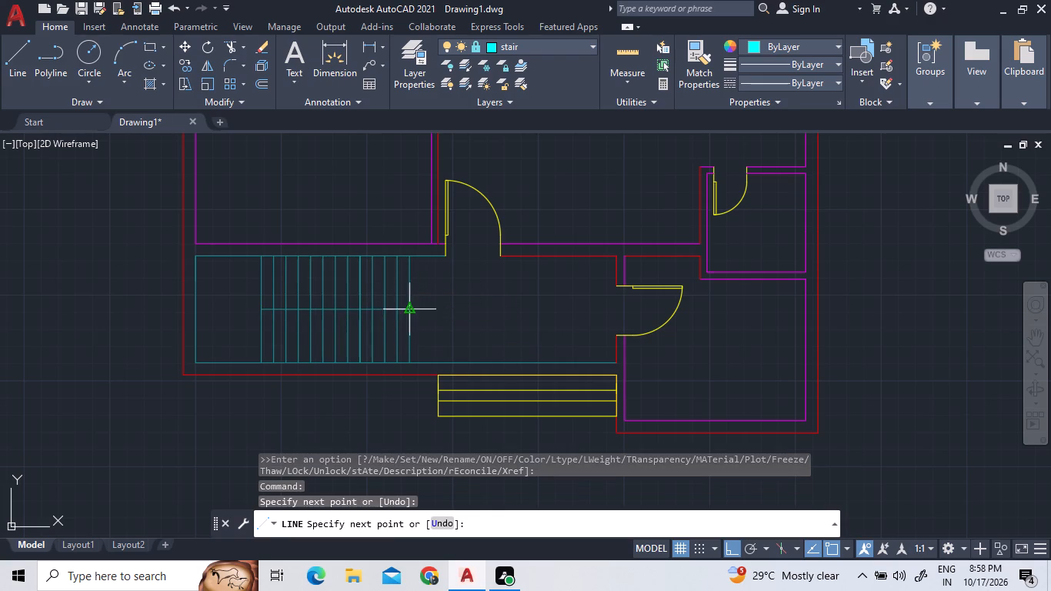
key("Escape")
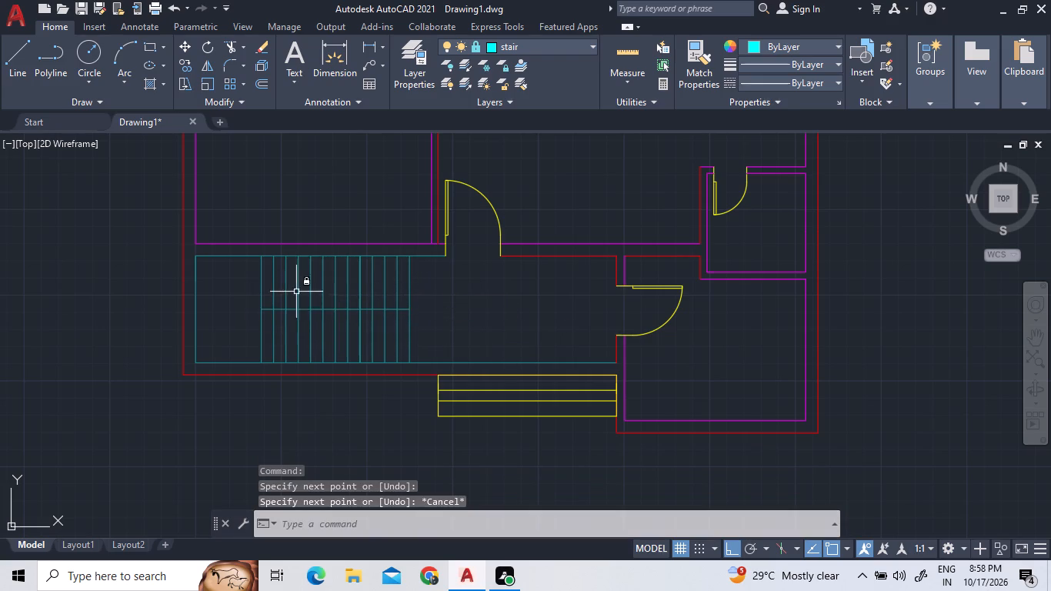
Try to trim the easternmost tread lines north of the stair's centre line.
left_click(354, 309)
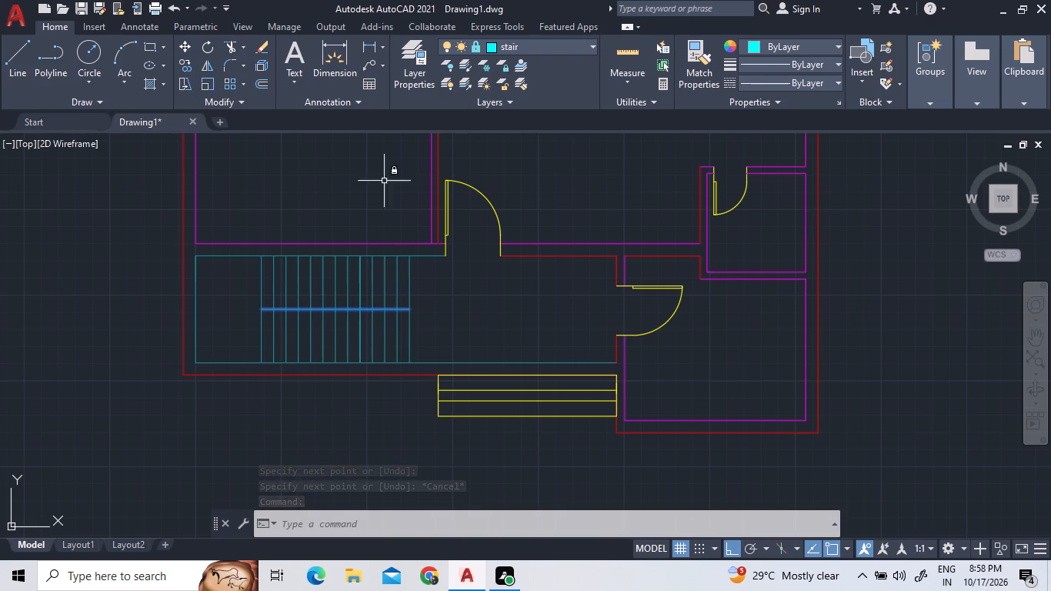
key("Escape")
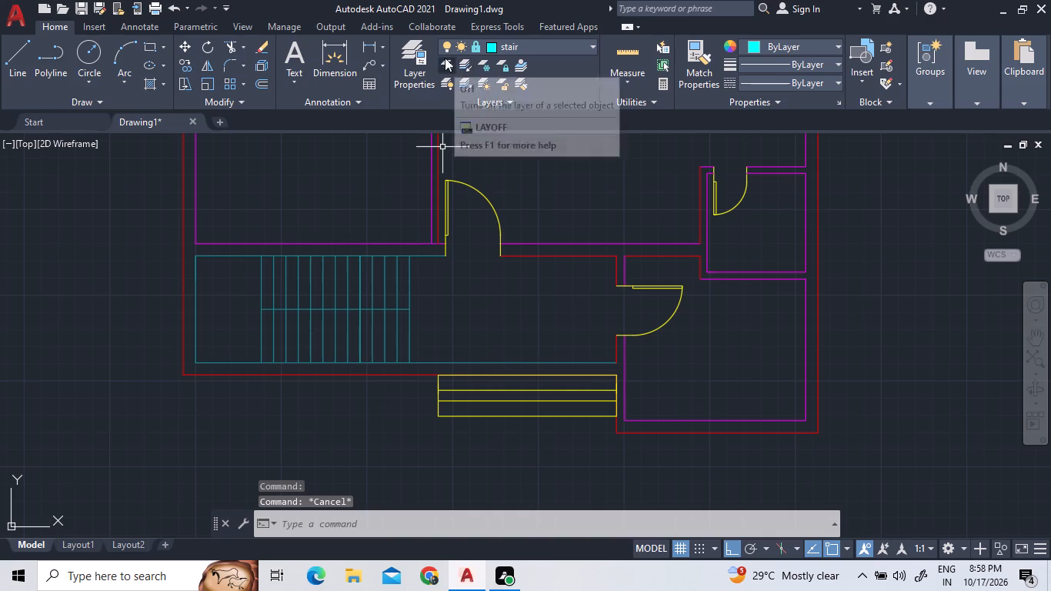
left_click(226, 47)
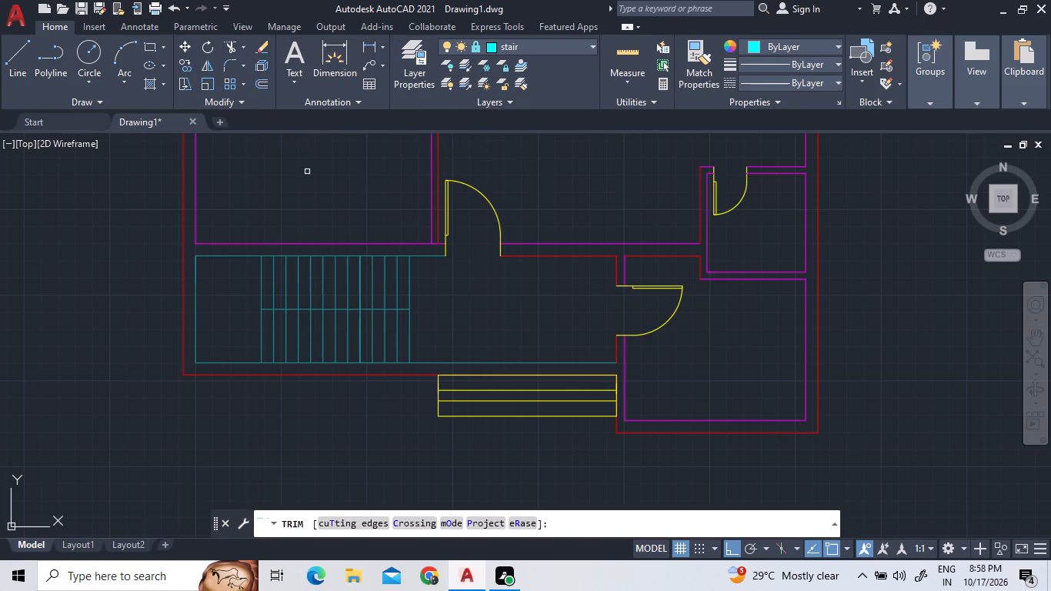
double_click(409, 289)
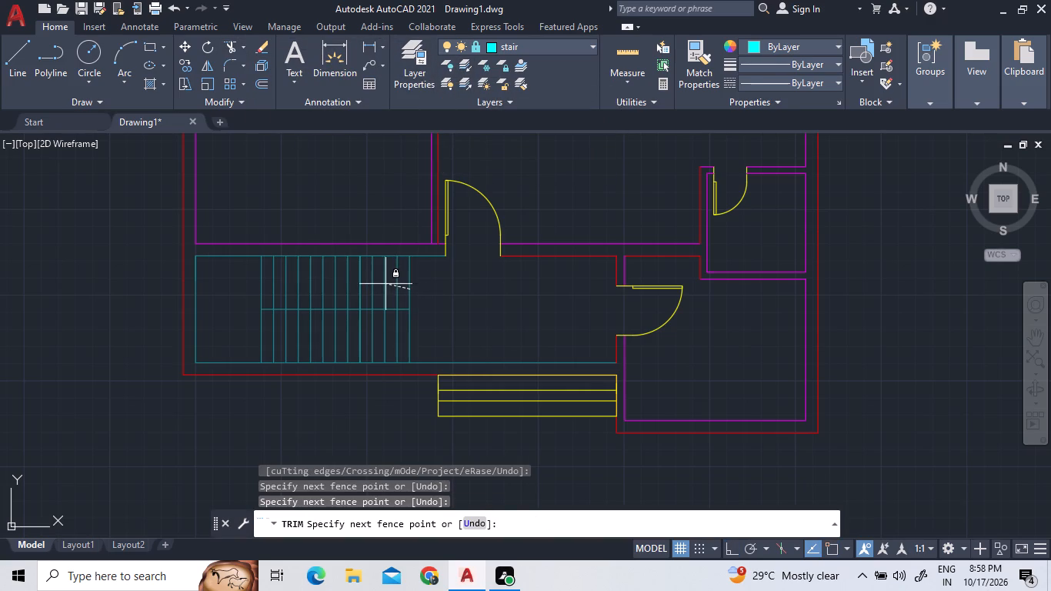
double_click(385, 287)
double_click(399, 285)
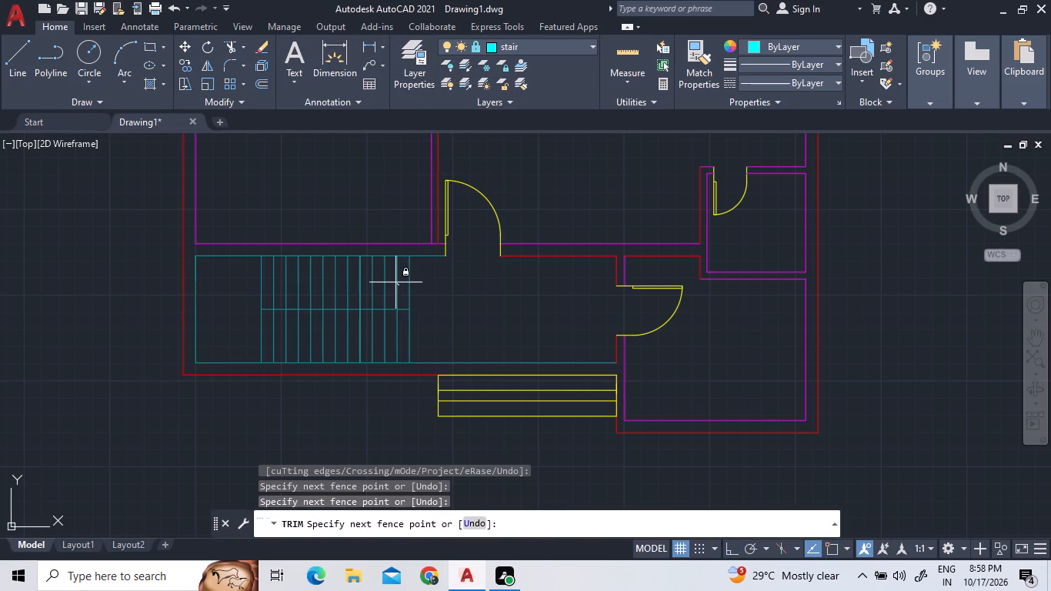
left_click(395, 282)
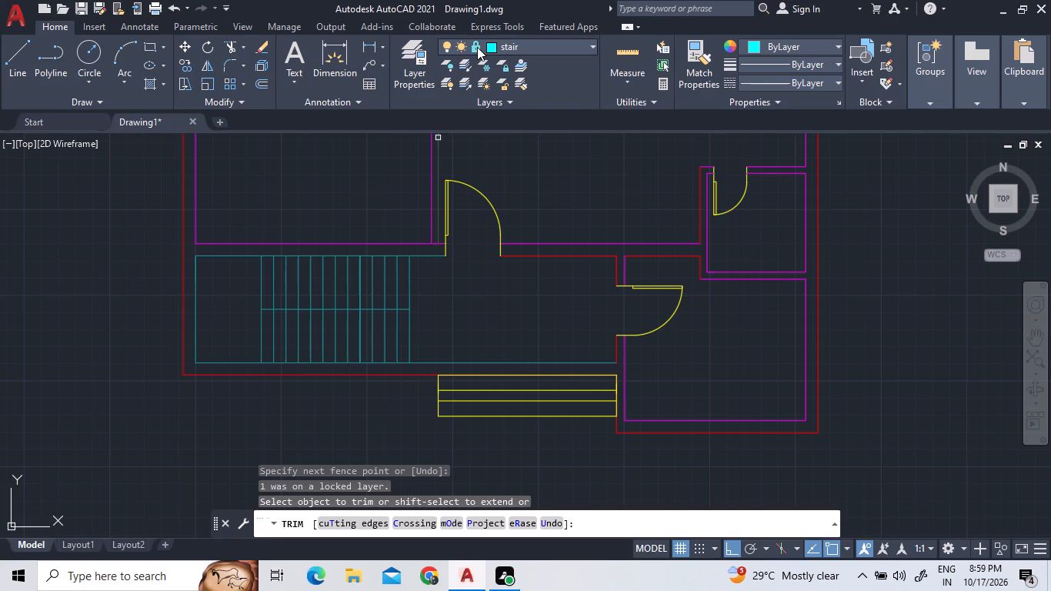
Unlock the stair layer.
double_click(476, 49)
left_click(535, 46)
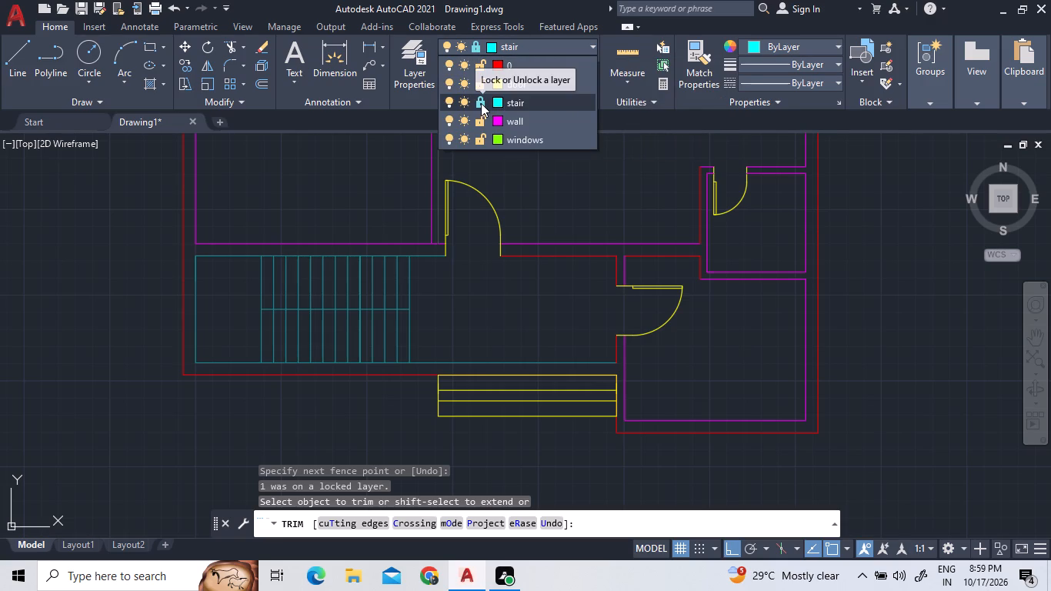
left_click(481, 103)
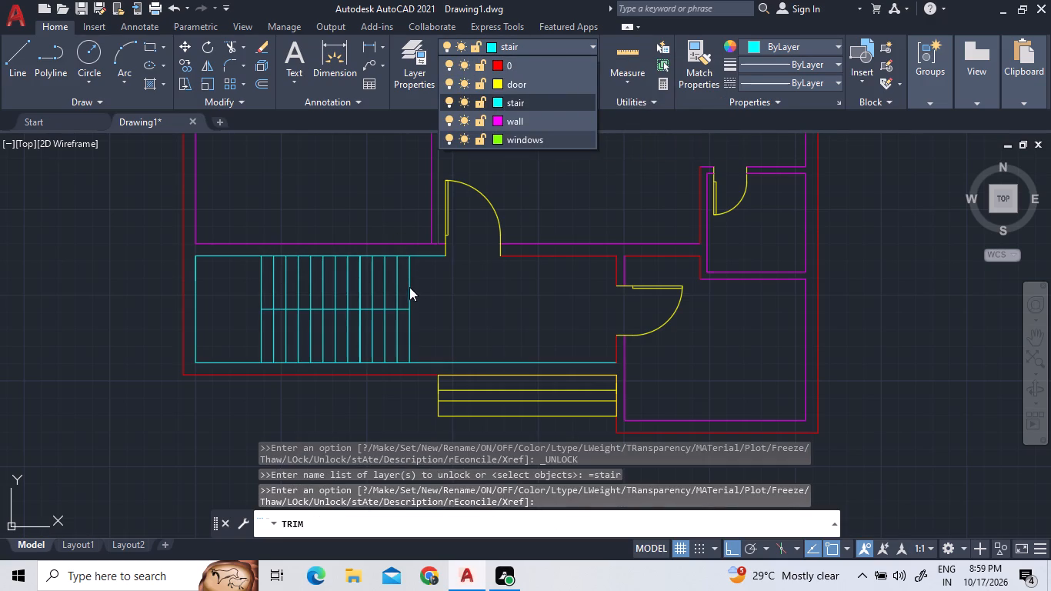
Trim away the portions of the four easternmost tread lines that lie north of the stair's centre line.
double_click(234, 46)
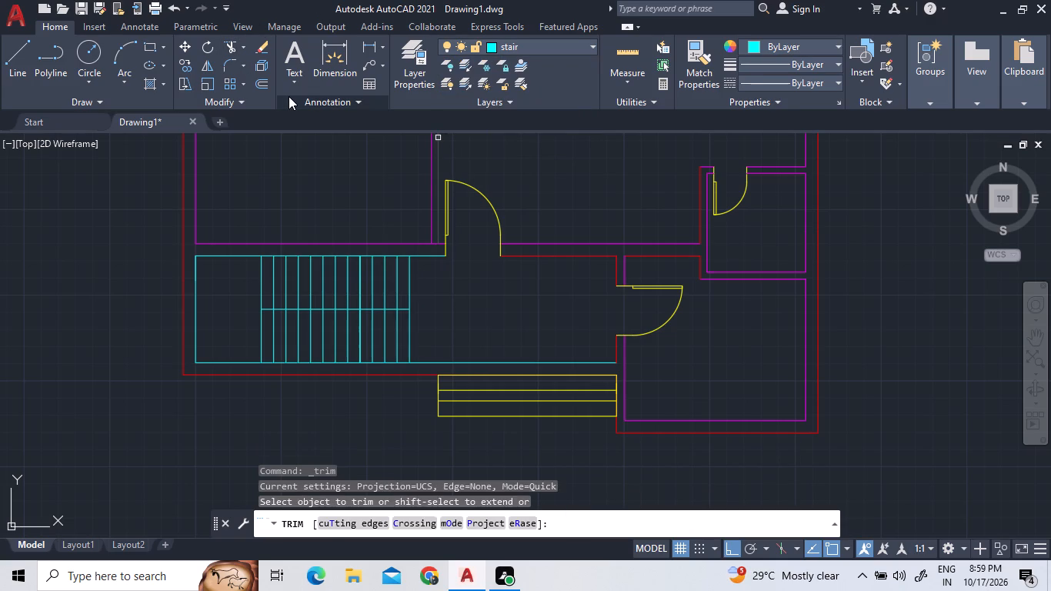
left_click(409, 272)
left_click(397, 277)
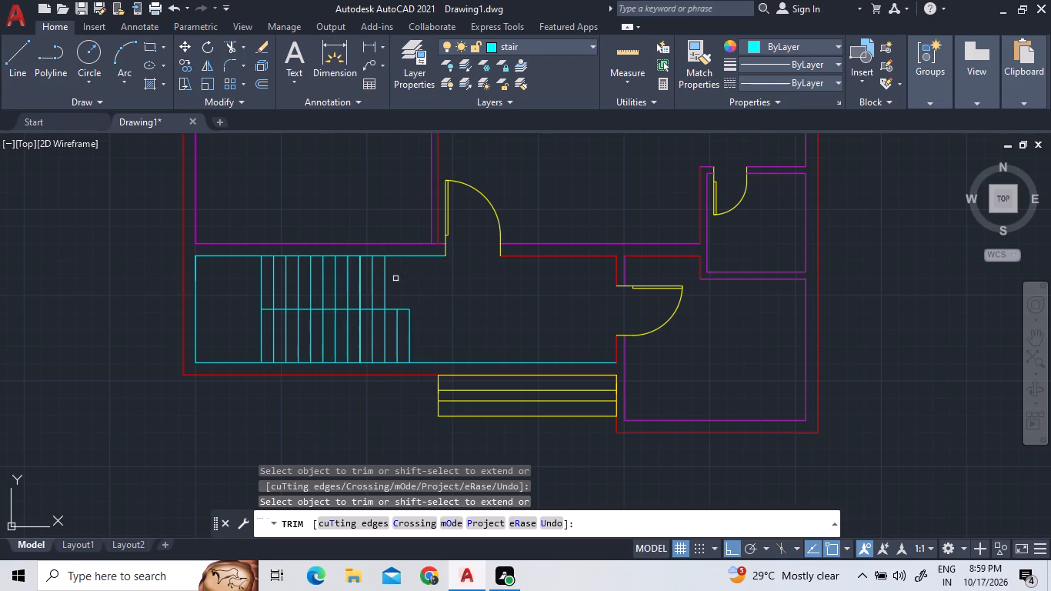
left_click(384, 283)
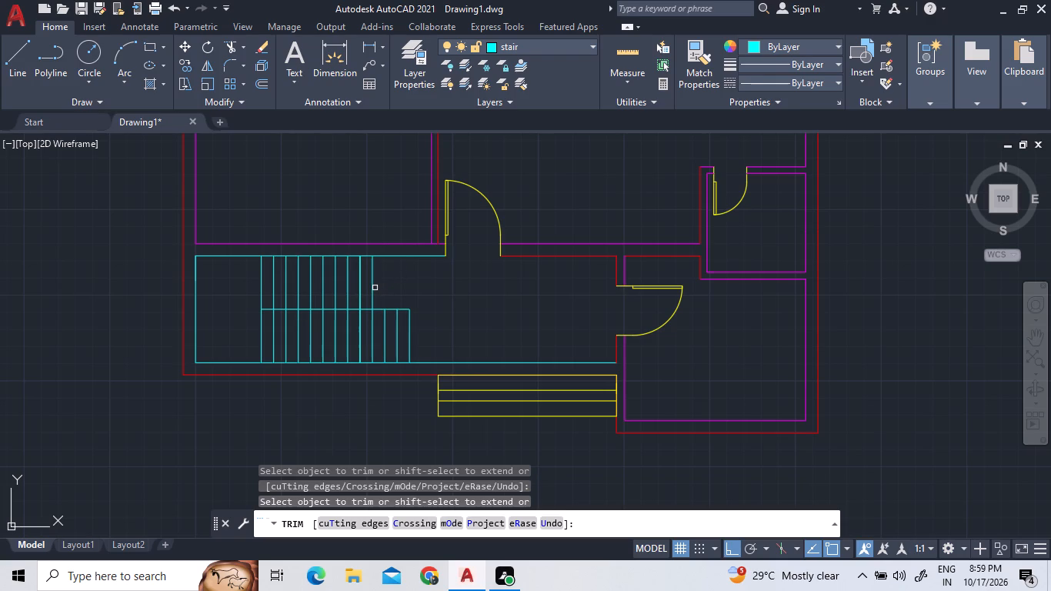
left_click(374, 288)
right_click(382, 288)
double_click(393, 292)
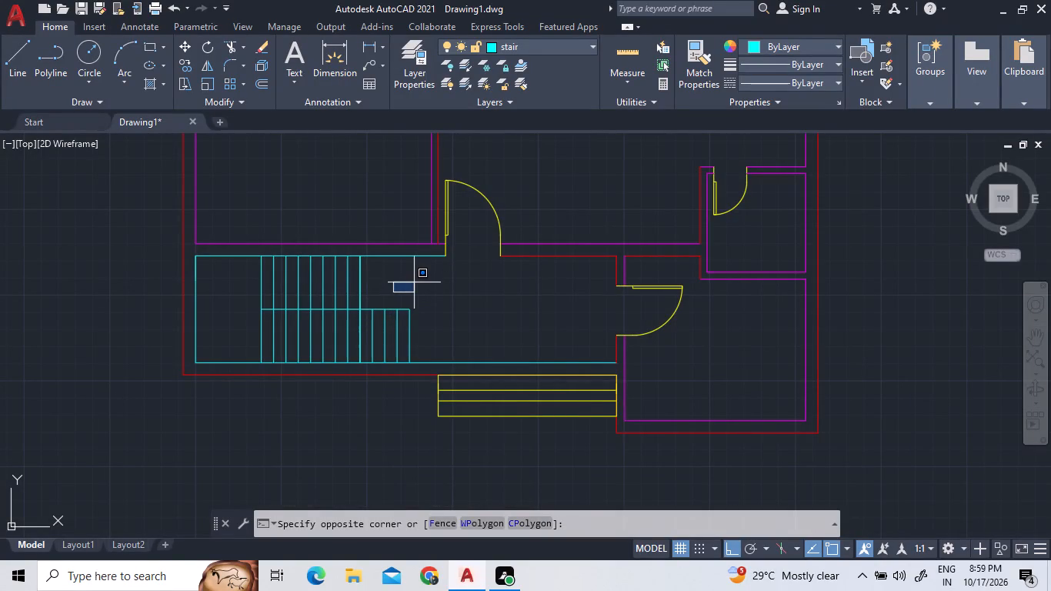
left_click(414, 282)
Open the choice of layers for the current layer.
scroll(422, 302, "down", 2)
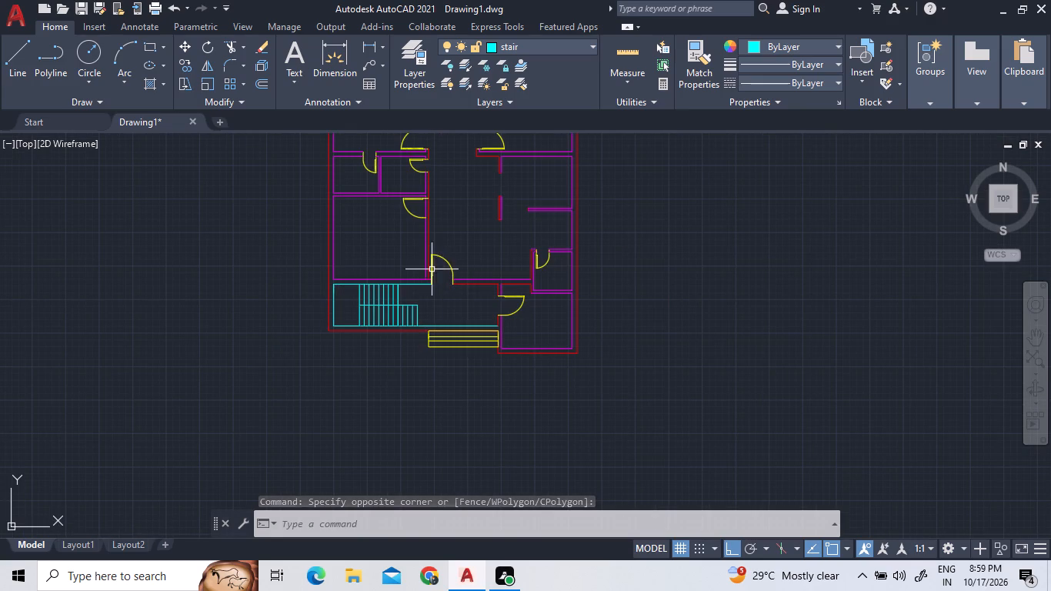
scroll(396, 219, "up", 1)
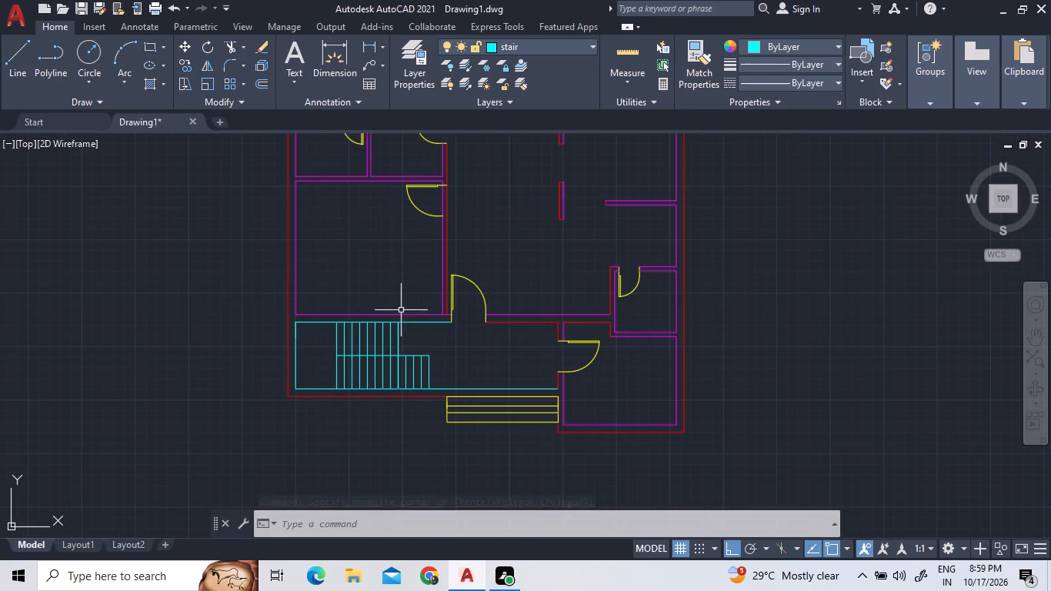
scroll(404, 344, "up", 2)
scroll(404, 344, "down", 3)
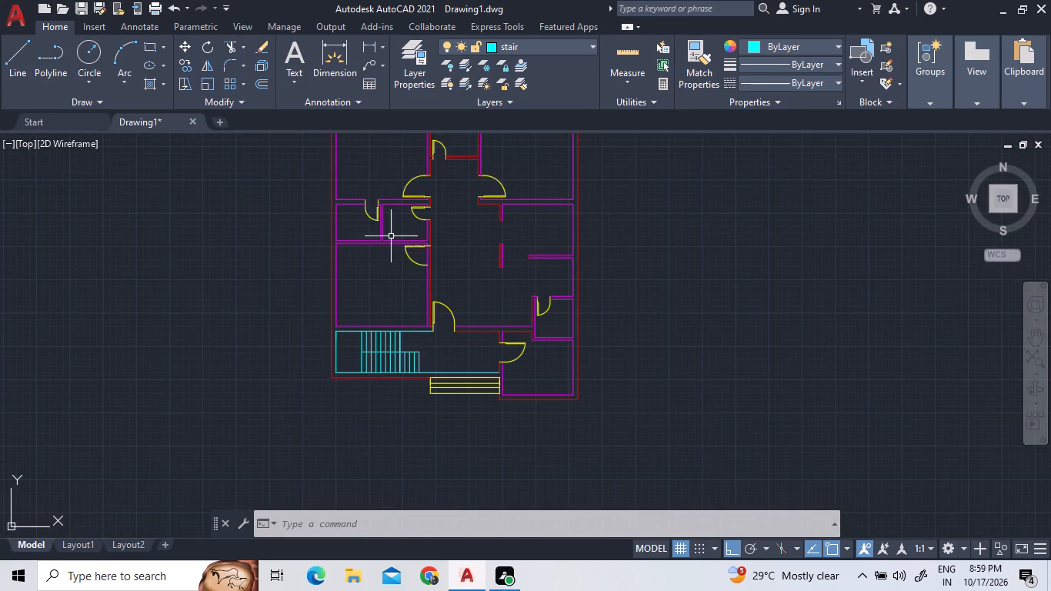
scroll(391, 236, "up", 2)
double_click(573, 48)
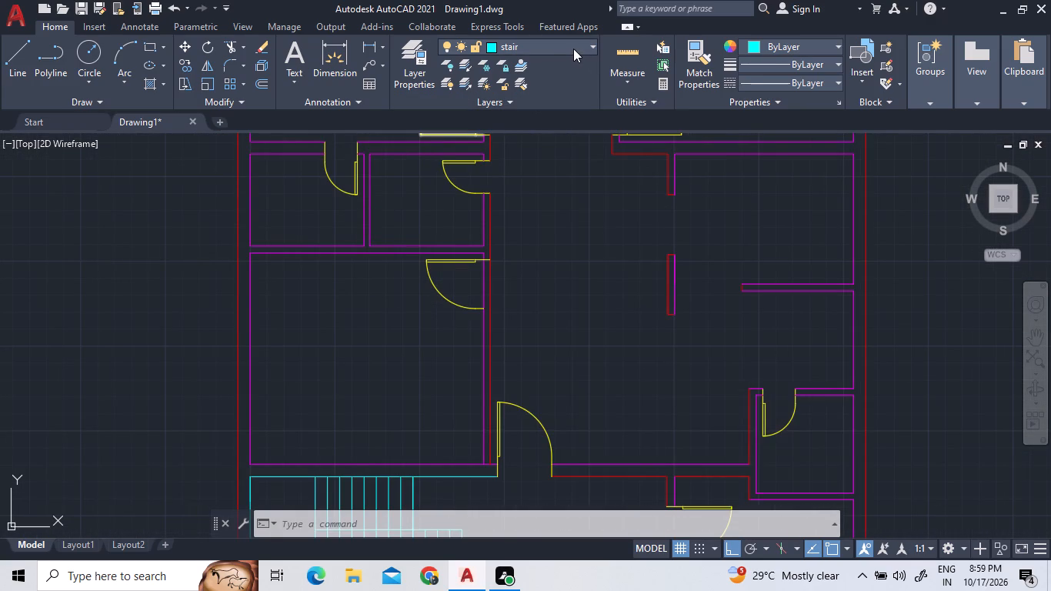
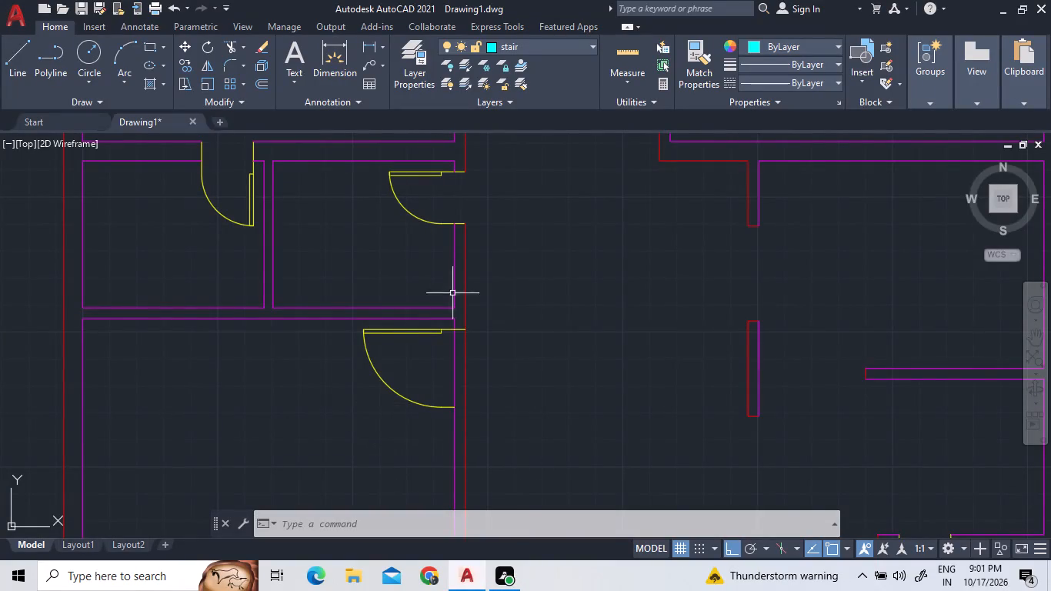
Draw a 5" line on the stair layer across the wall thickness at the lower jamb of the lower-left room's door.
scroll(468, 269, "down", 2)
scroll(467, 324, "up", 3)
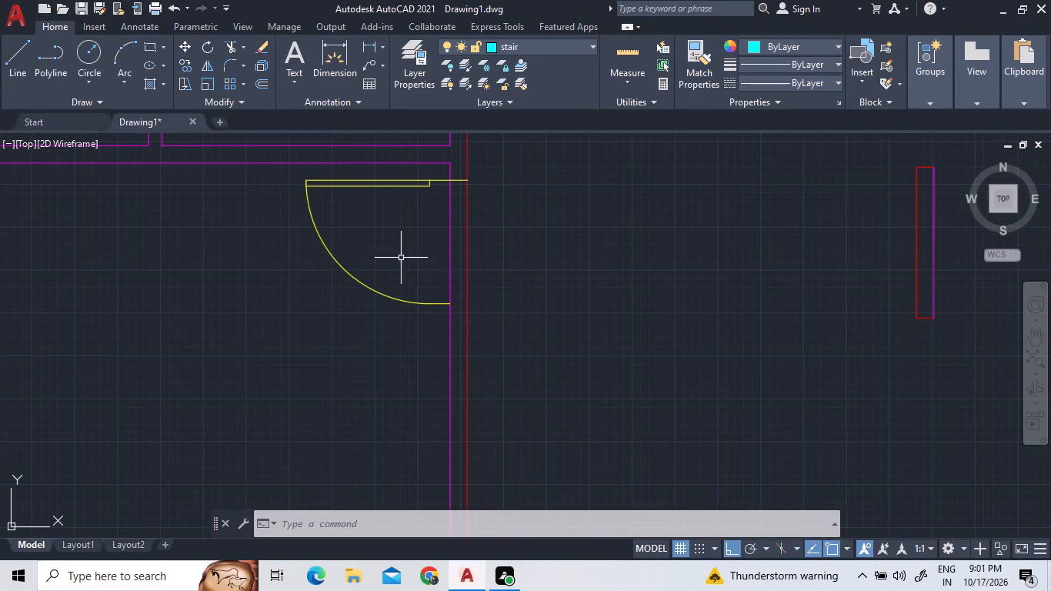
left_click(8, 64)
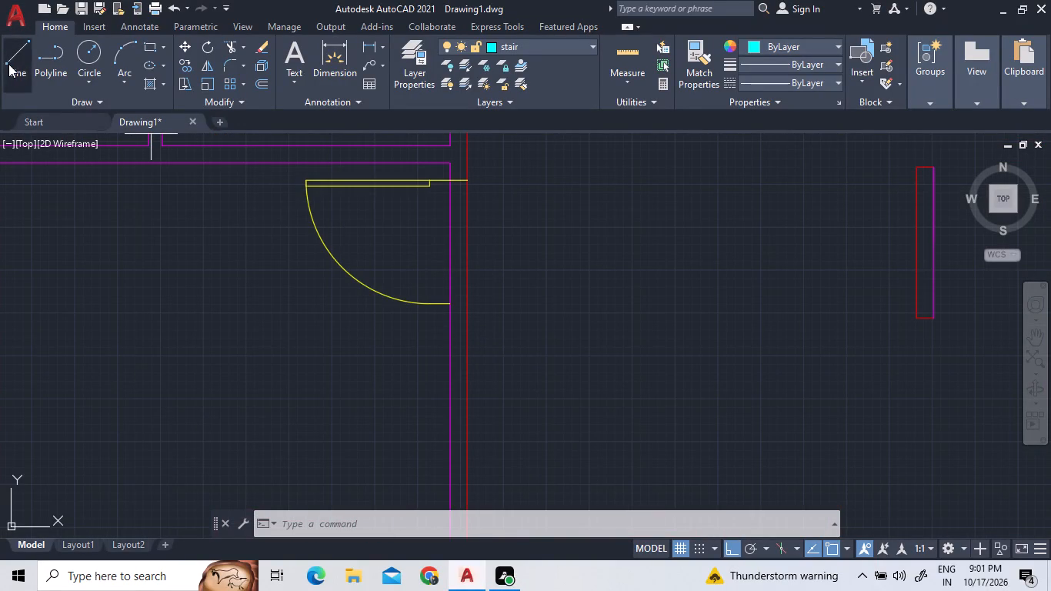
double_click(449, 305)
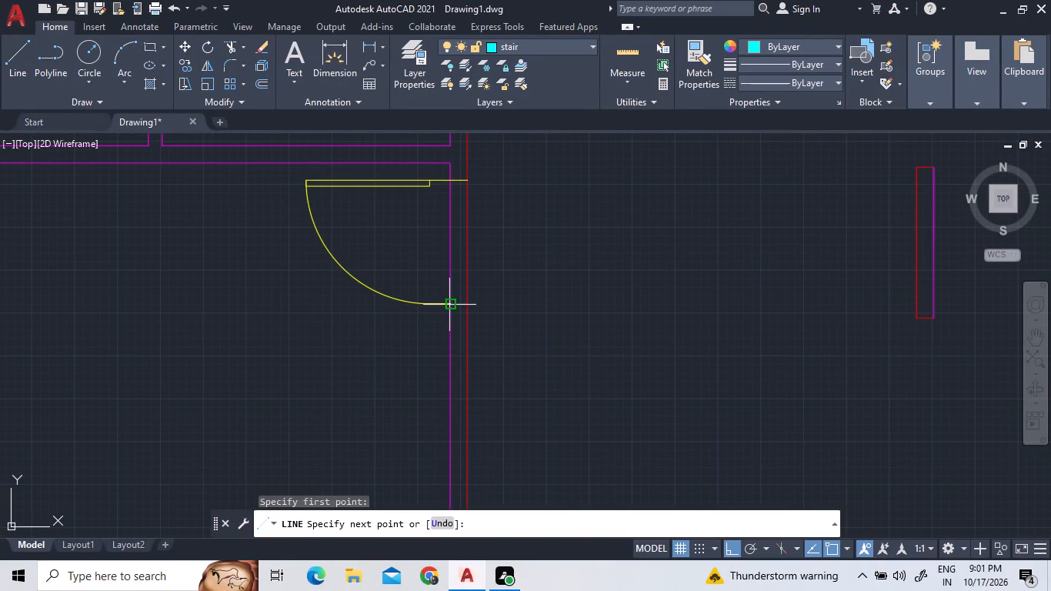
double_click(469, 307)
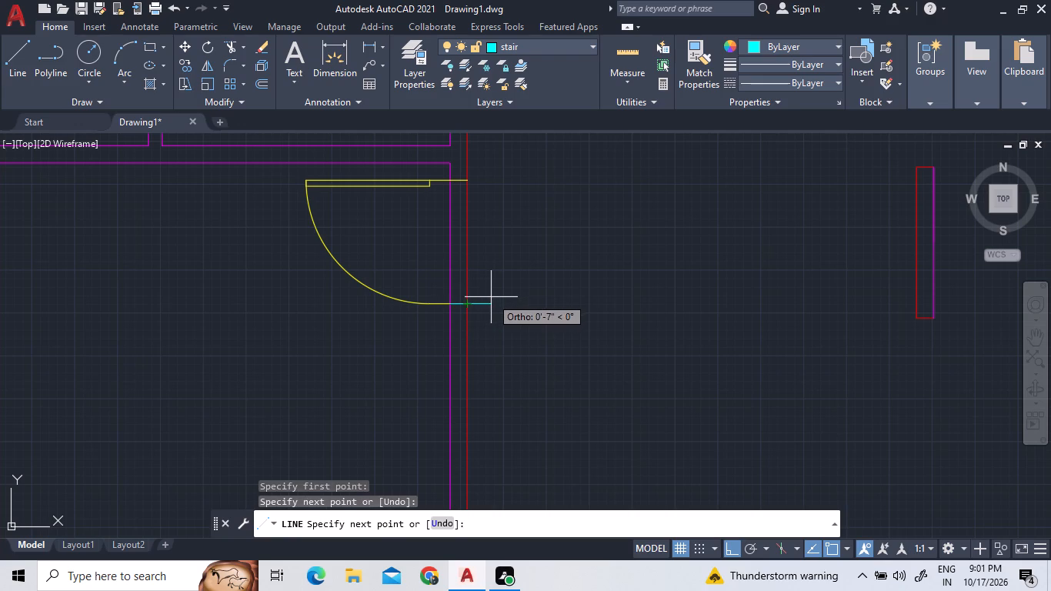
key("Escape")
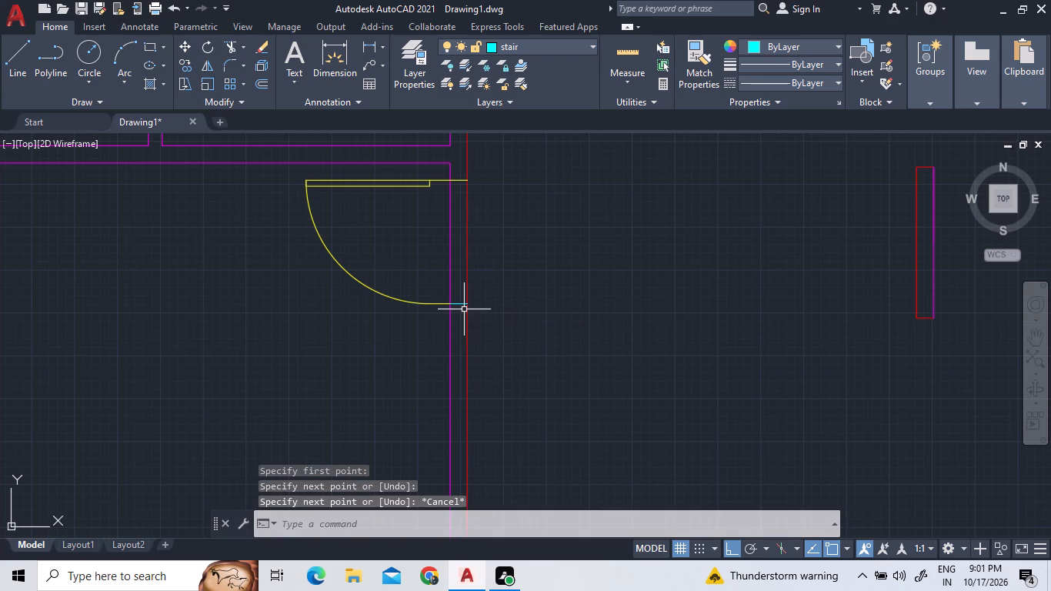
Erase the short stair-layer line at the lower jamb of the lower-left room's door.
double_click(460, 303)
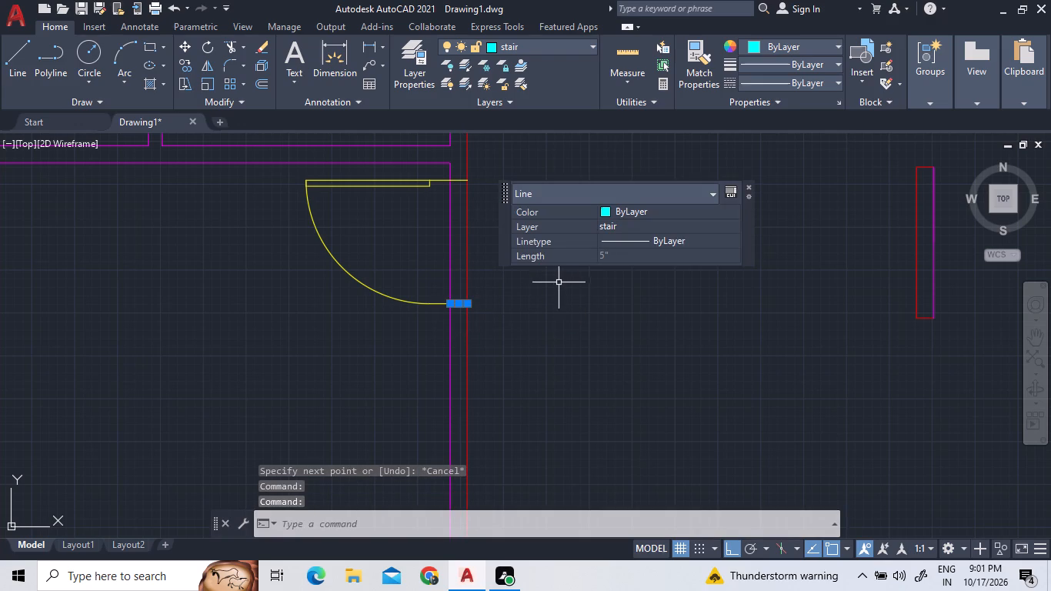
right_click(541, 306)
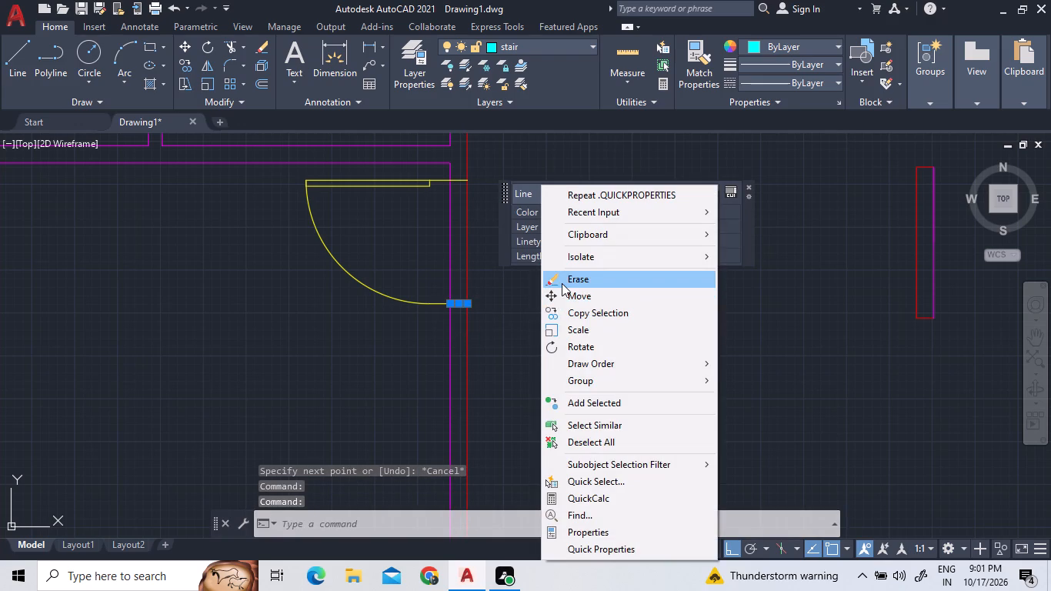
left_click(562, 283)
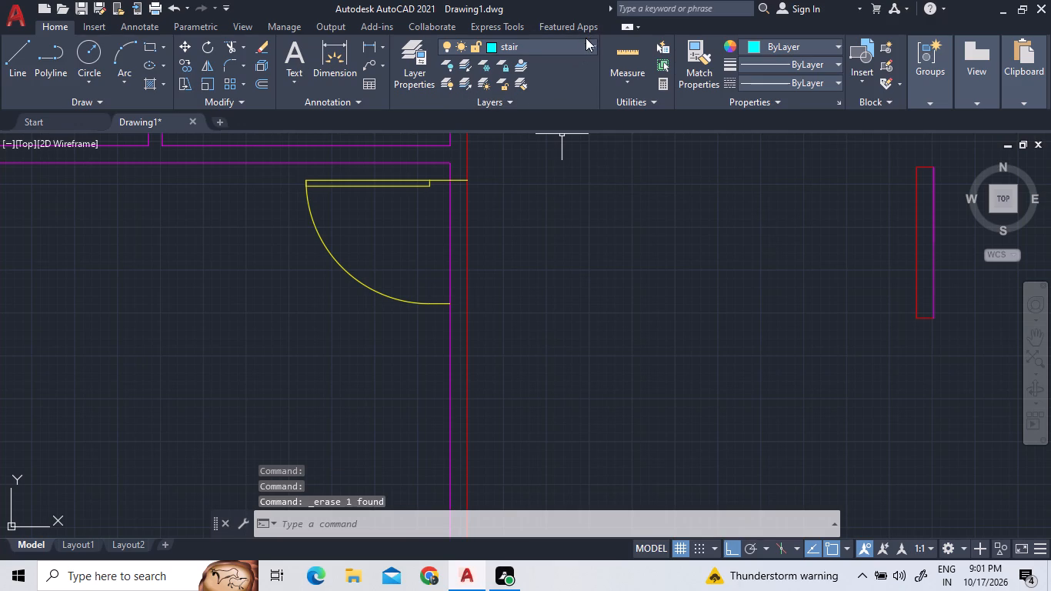
On the door layer, draw a line across the wall thickness at the lower jamb of the lower-left room's door.
double_click(586, 38)
double_click(589, 41)
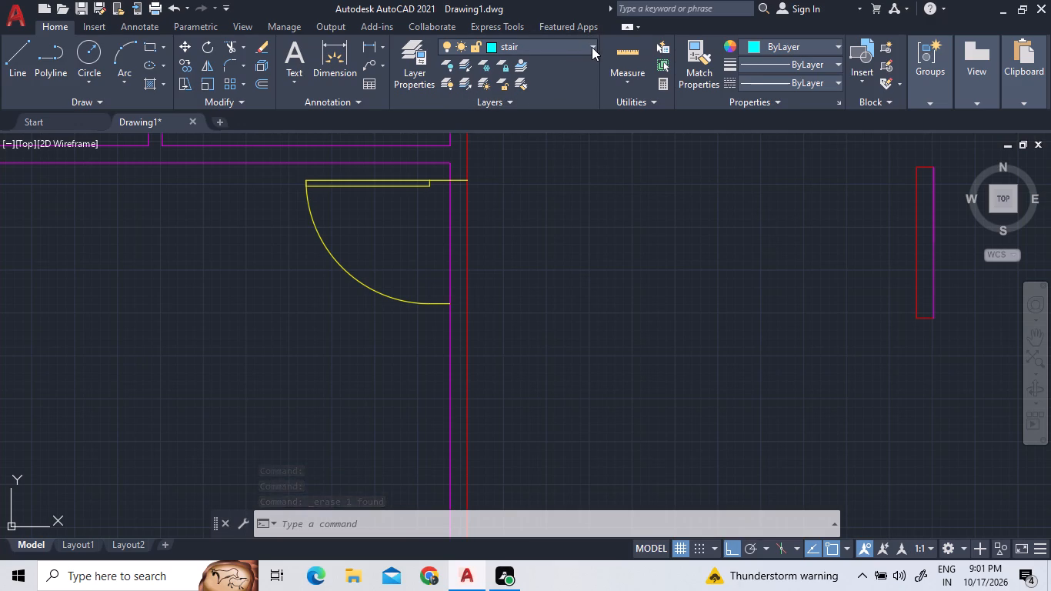
left_click(591, 47)
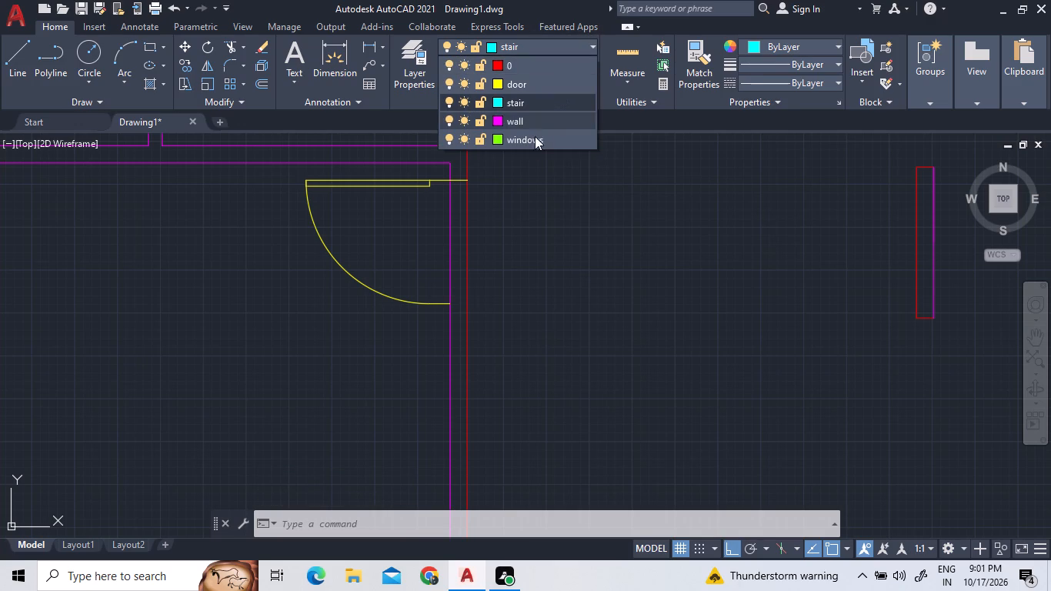
left_click(525, 86)
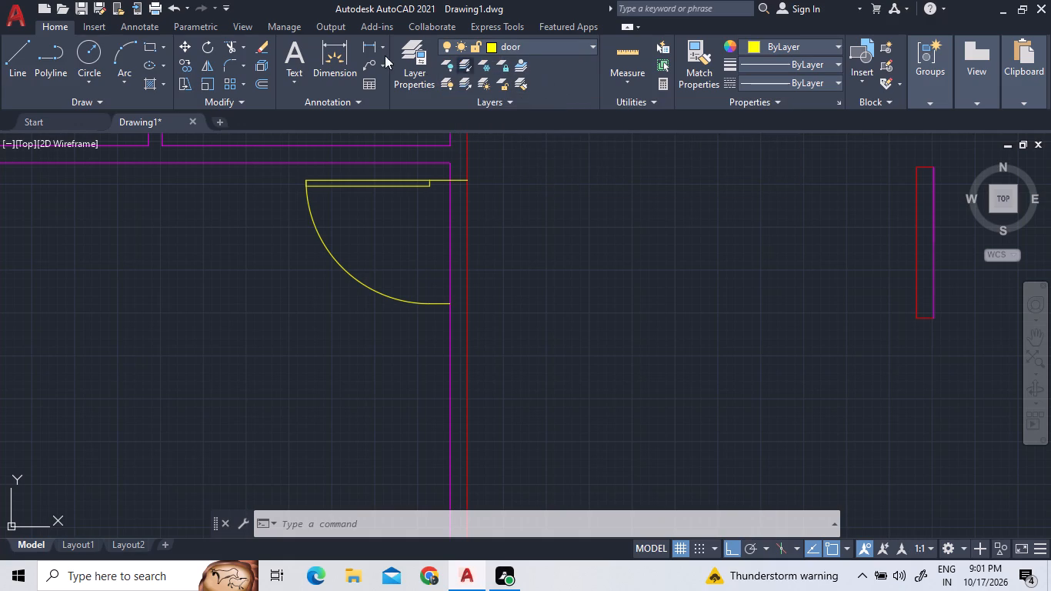
left_click(18, 54)
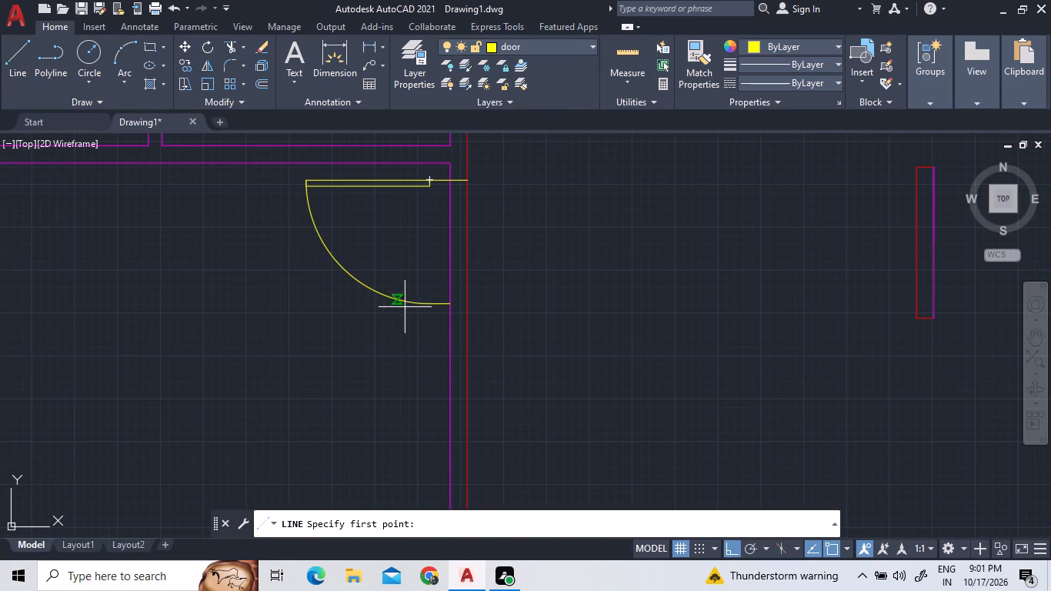
left_click(466, 302)
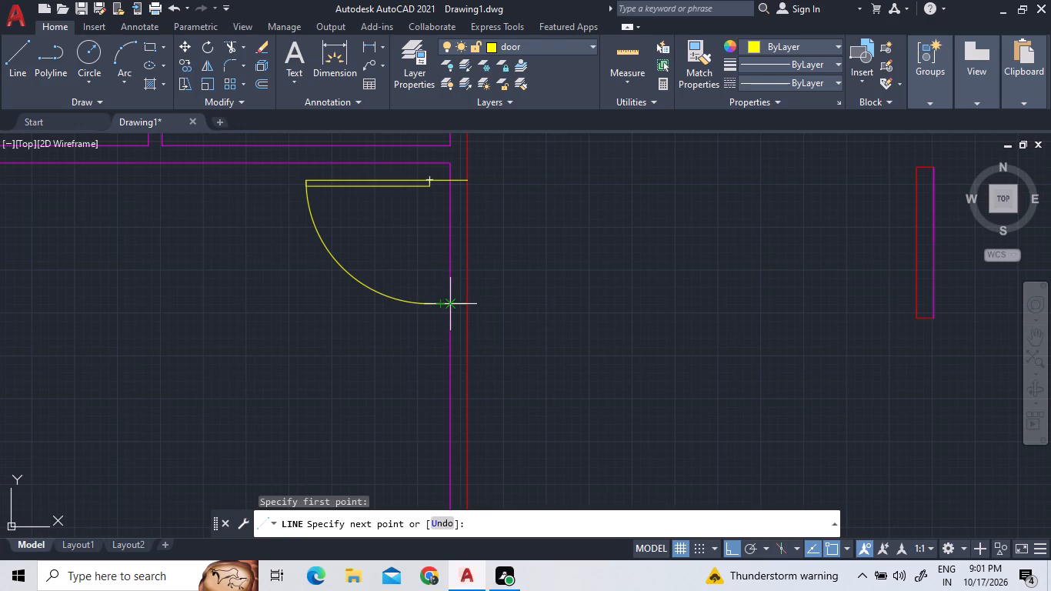
scroll(453, 302, "up", 3)
left_click(434, 306)
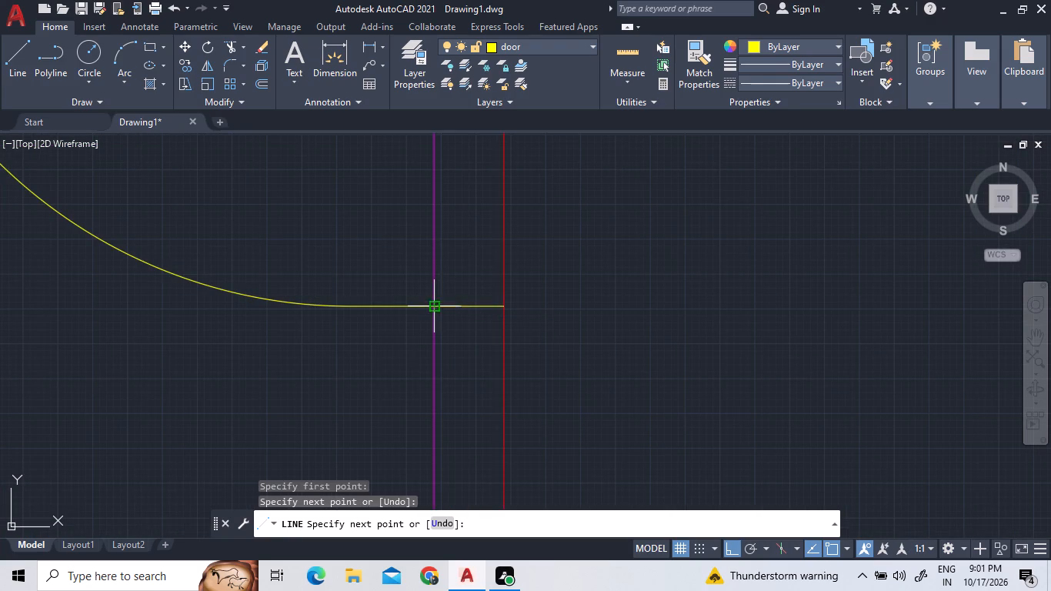
key("Escape")
Trim both wall lines between the jambs of the lower-left room's door to clear the opening.
scroll(469, 383, "down", 3)
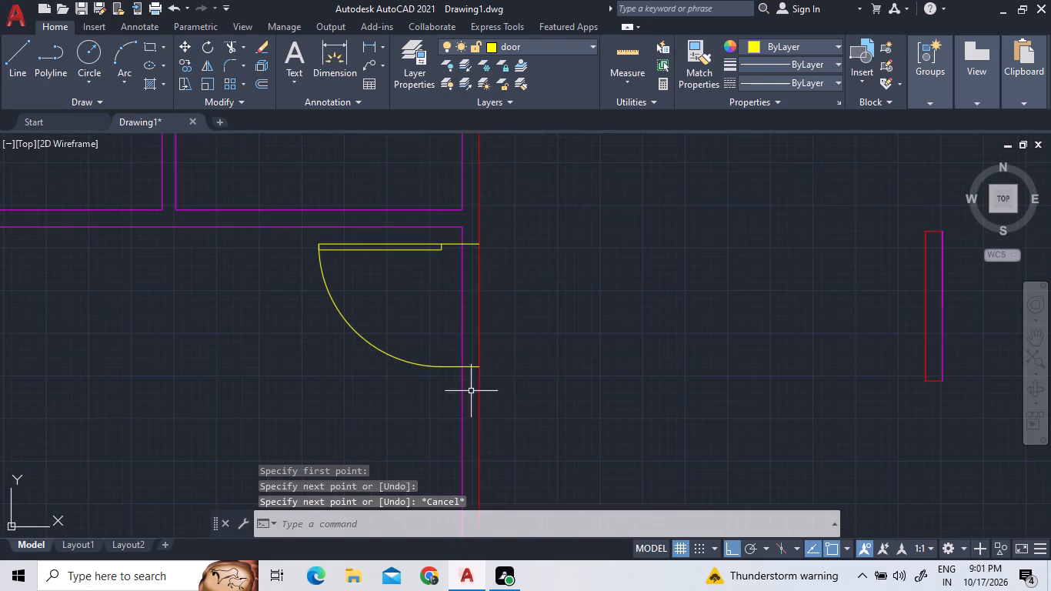
left_click(228, 45)
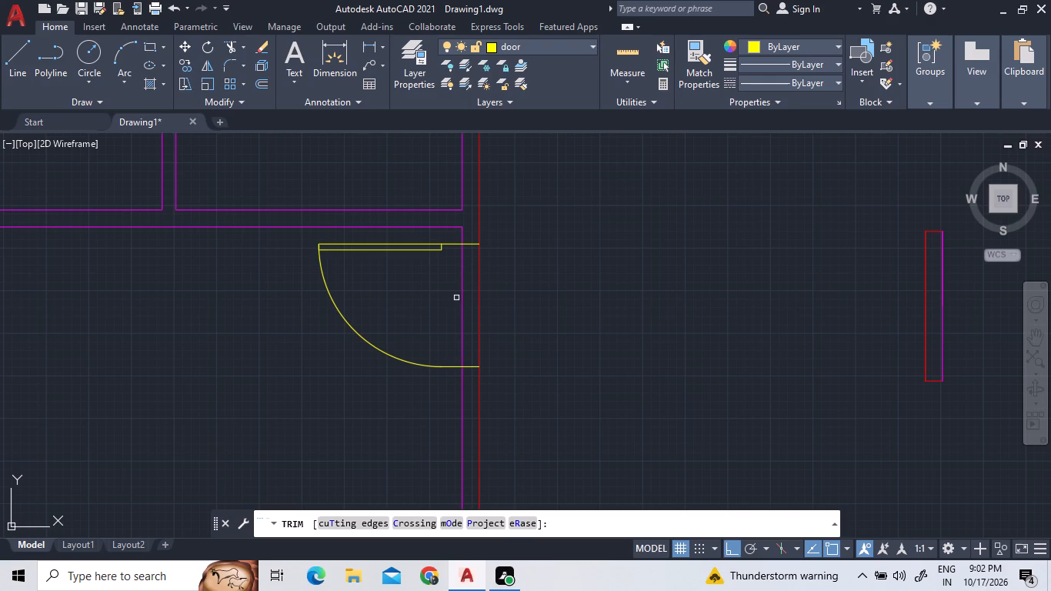
left_click(462, 300)
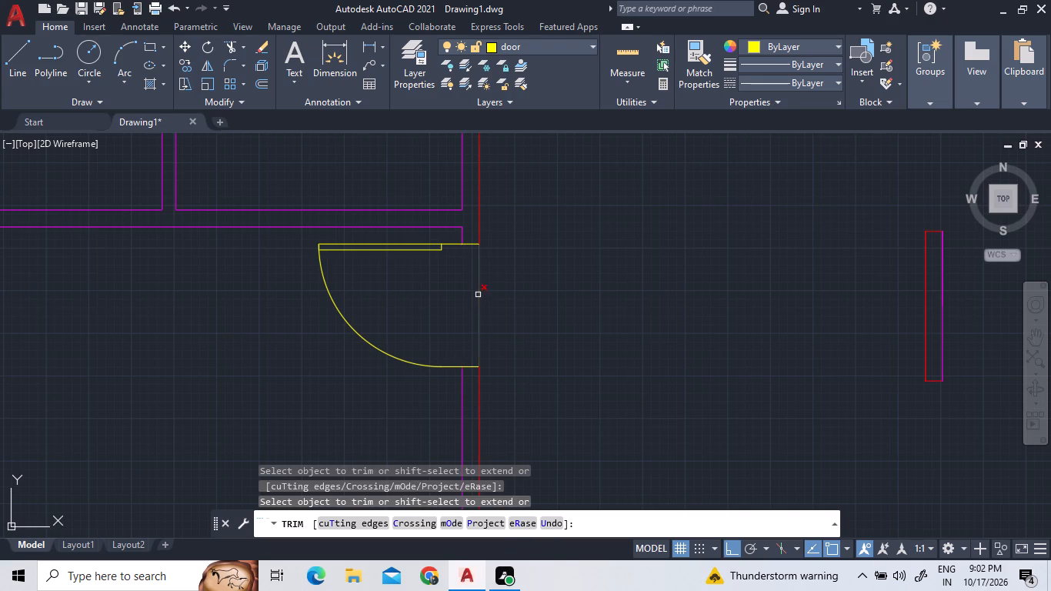
left_click(478, 295)
right_click(543, 293)
left_click(562, 302)
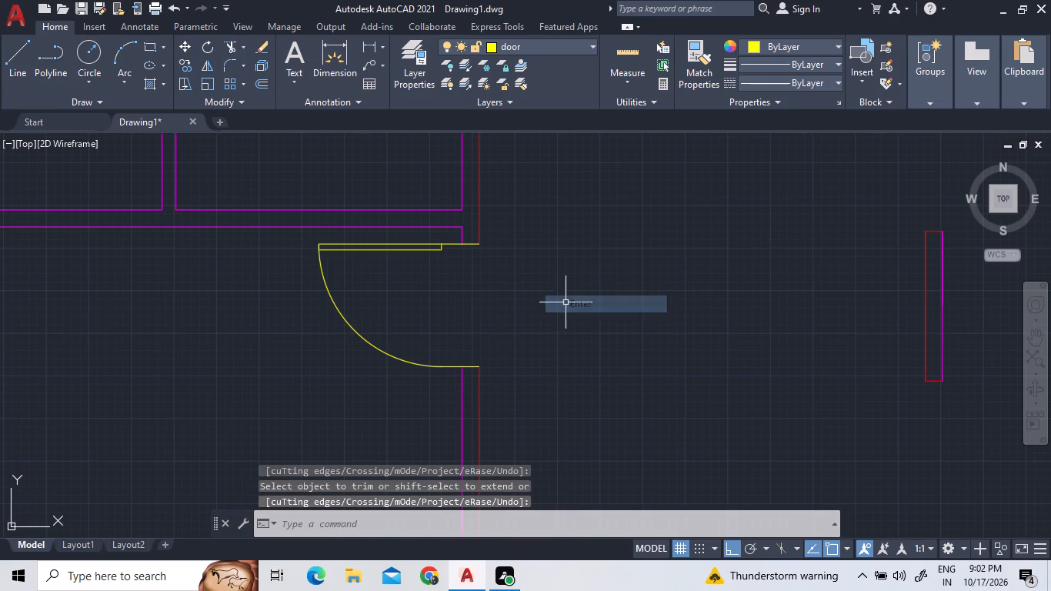
Inspect the floor plan's door openings, interior walls and stair area.
scroll(566, 302, "down", 2)
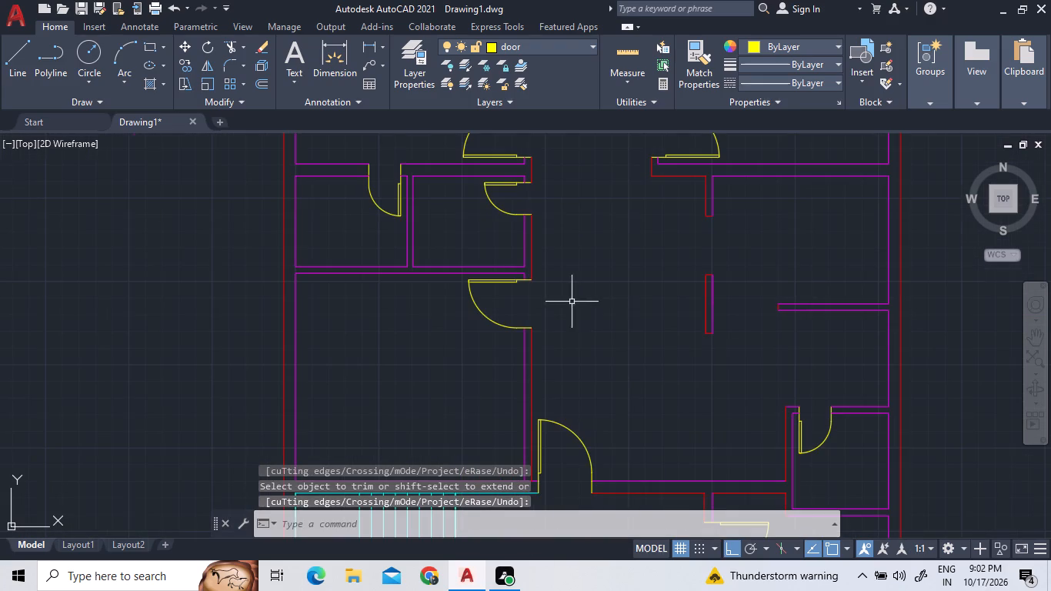
left_click(712, 285)
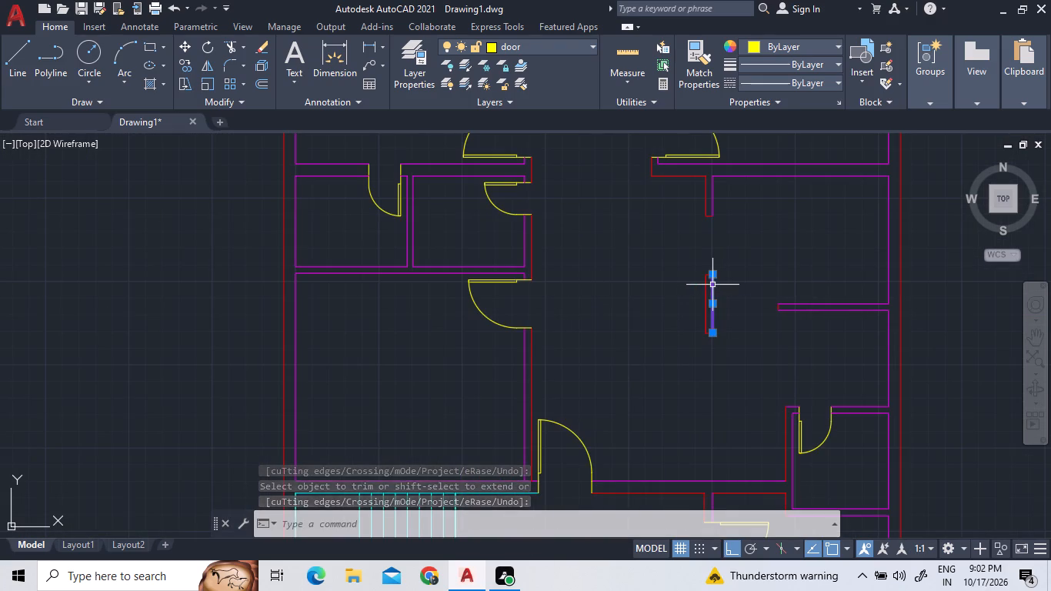
key("Escape")
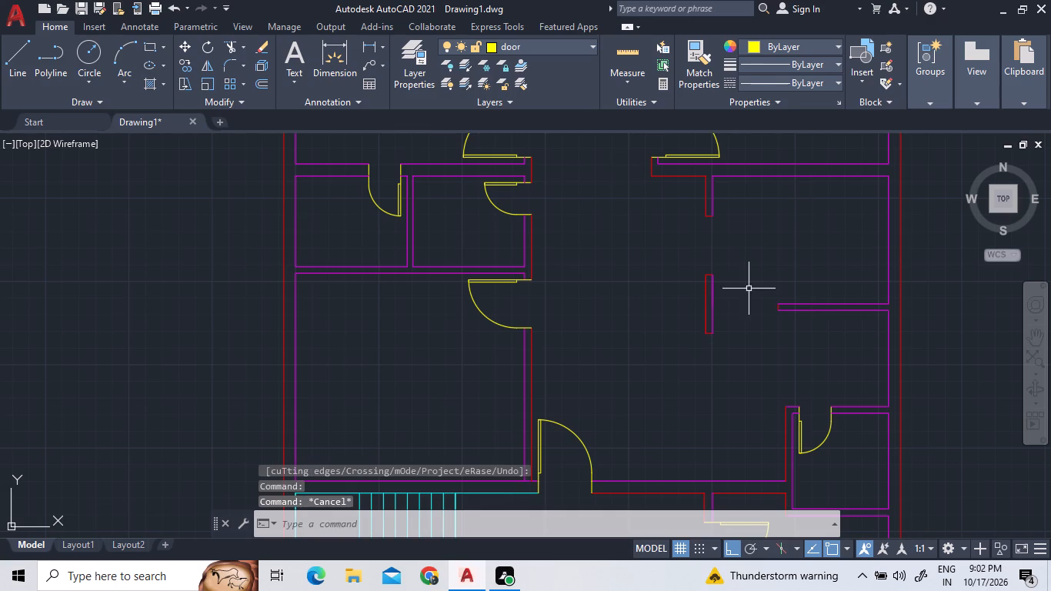
scroll(709, 346, "down", 2)
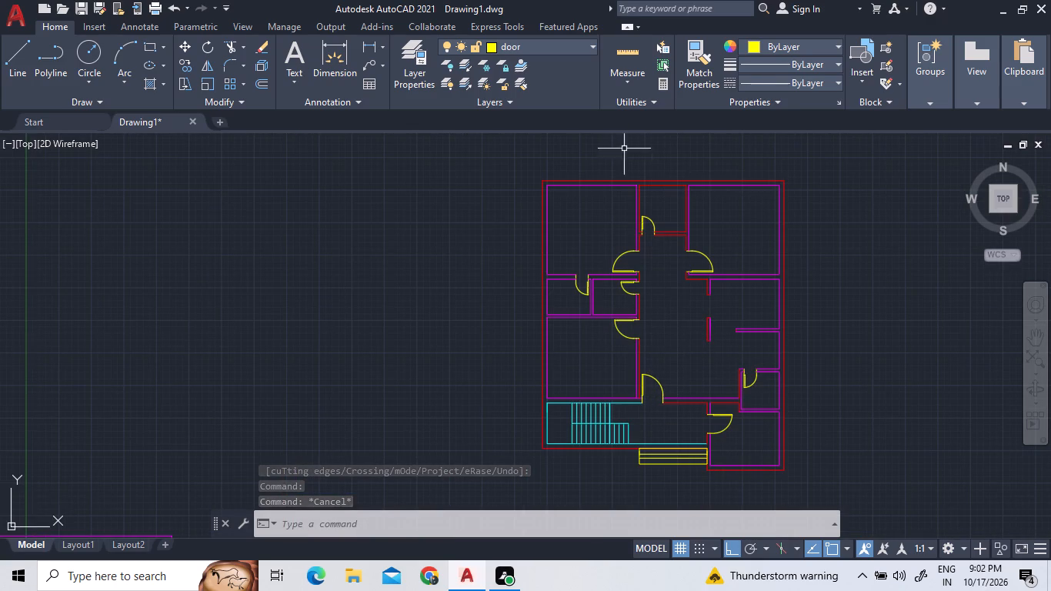
scroll(632, 175, "up", 2)
scroll(657, 195, "down", 2)
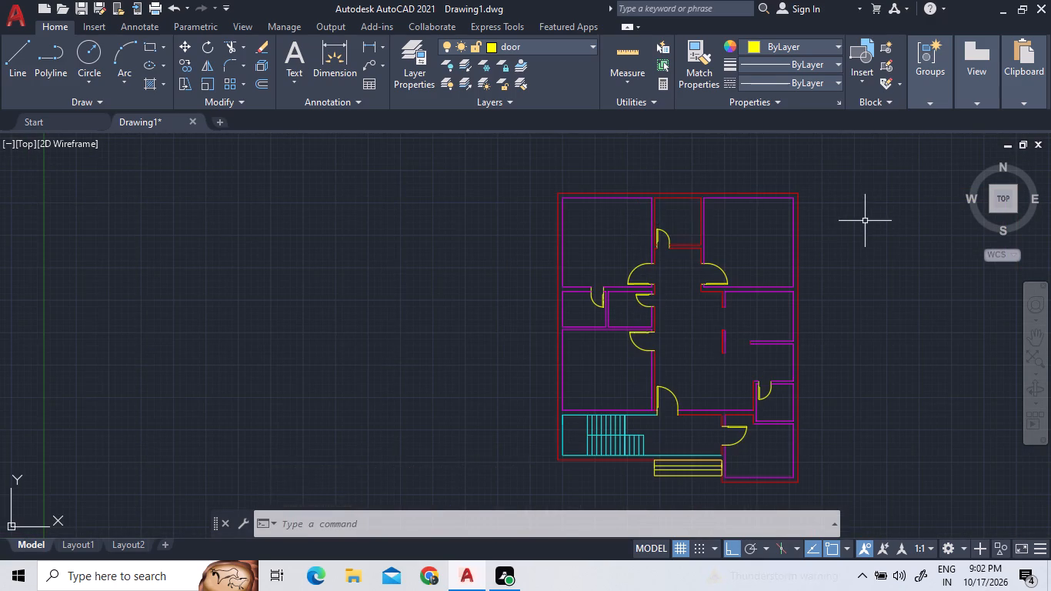
scroll(865, 221, "up", 1)
scroll(829, 233, "down", 2)
scroll(806, 353, "up", 2)
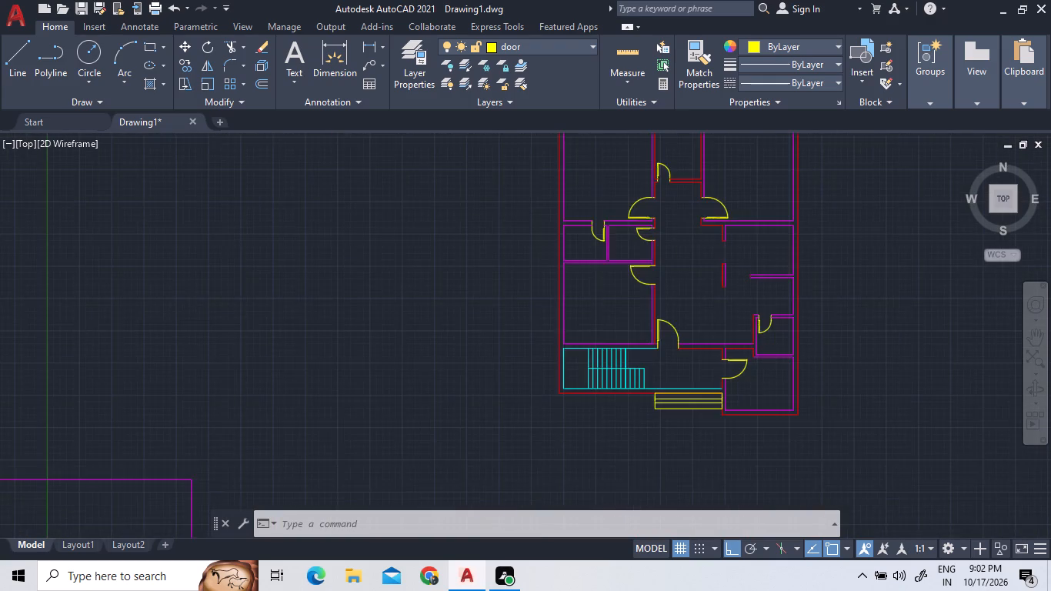
scroll(641, 314, "down", 1)
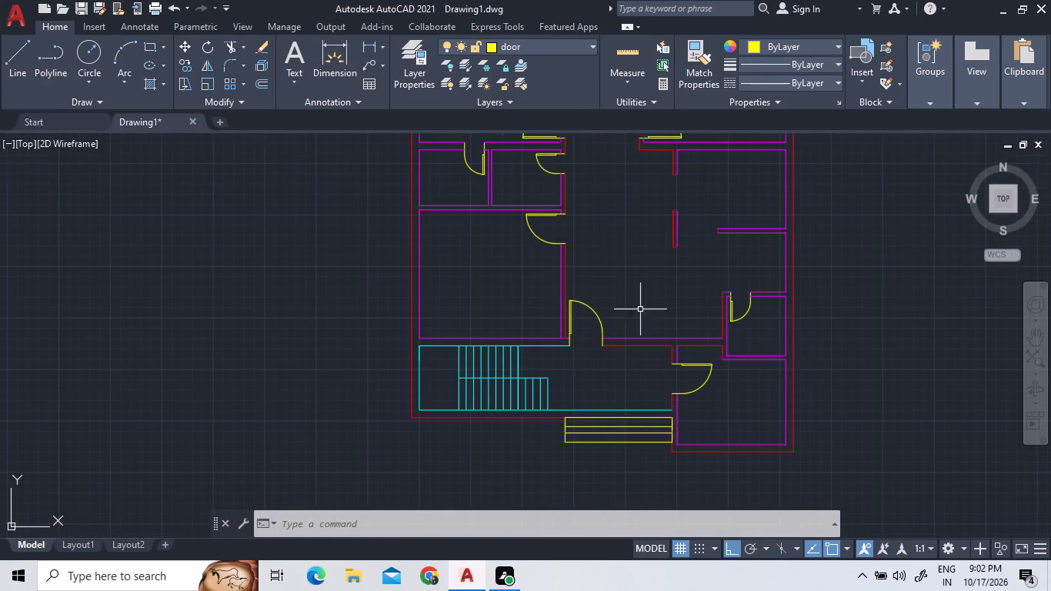
Erase the stray door symbol lying outside the floor plan, beyond its upper-right corner.
scroll(641, 314, "down", 2)
scroll(622, 235, "up", 2)
scroll(622, 238, "down", 3)
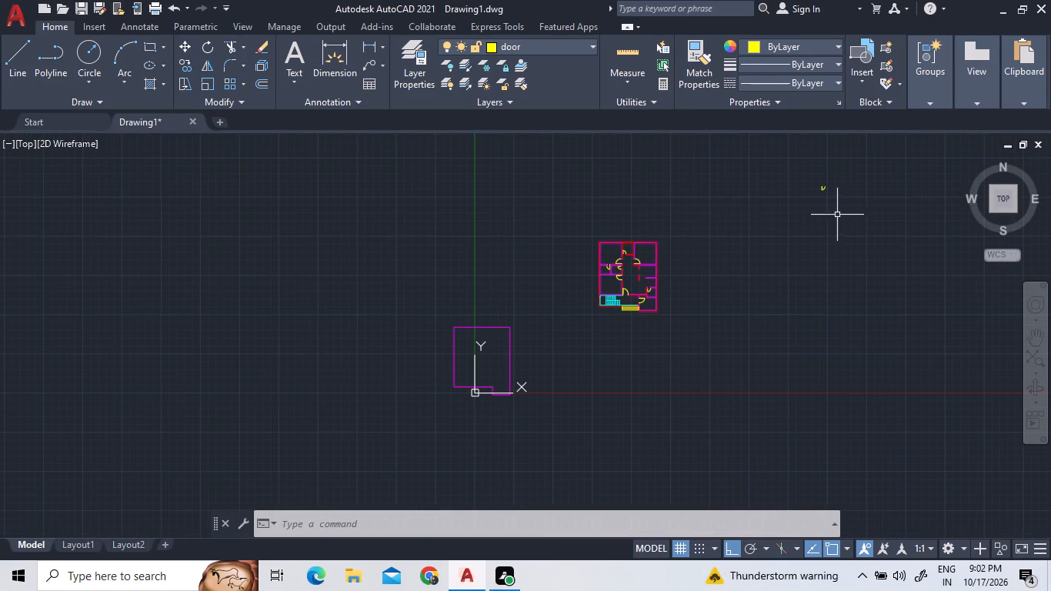
left_click(846, 202)
double_click(779, 167)
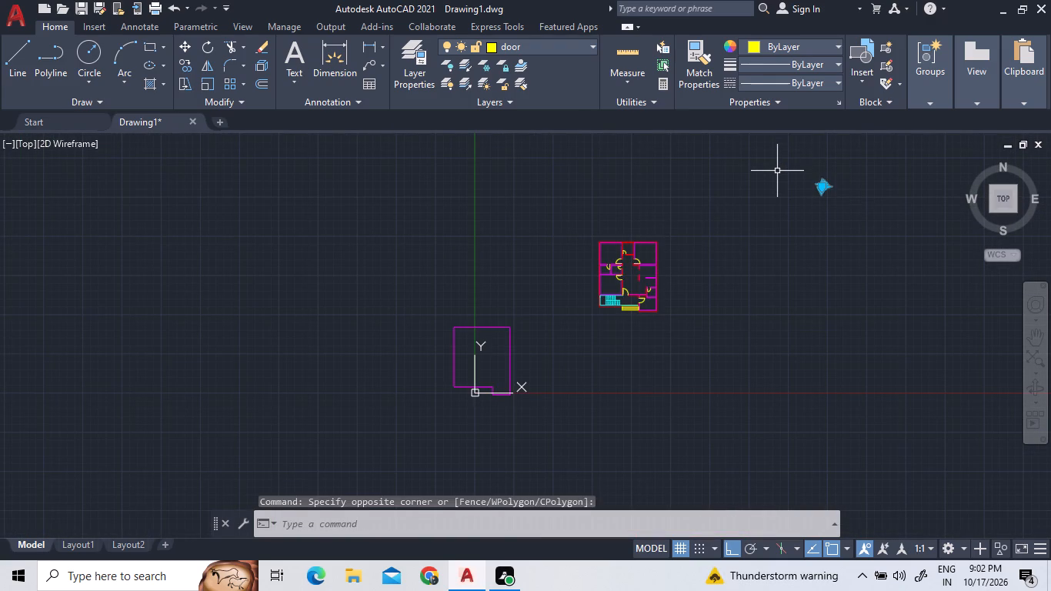
key("Delete")
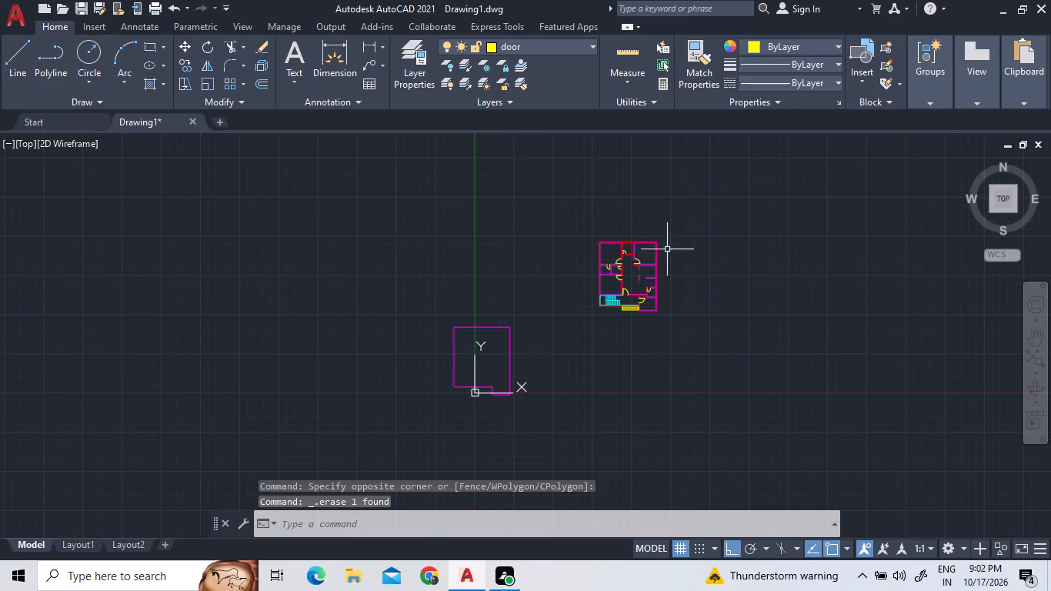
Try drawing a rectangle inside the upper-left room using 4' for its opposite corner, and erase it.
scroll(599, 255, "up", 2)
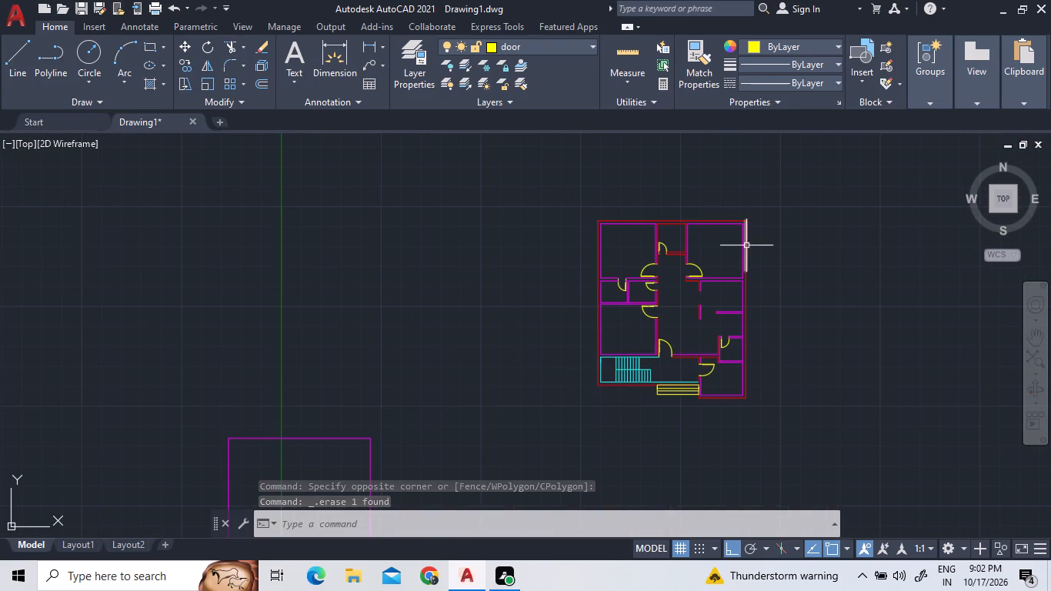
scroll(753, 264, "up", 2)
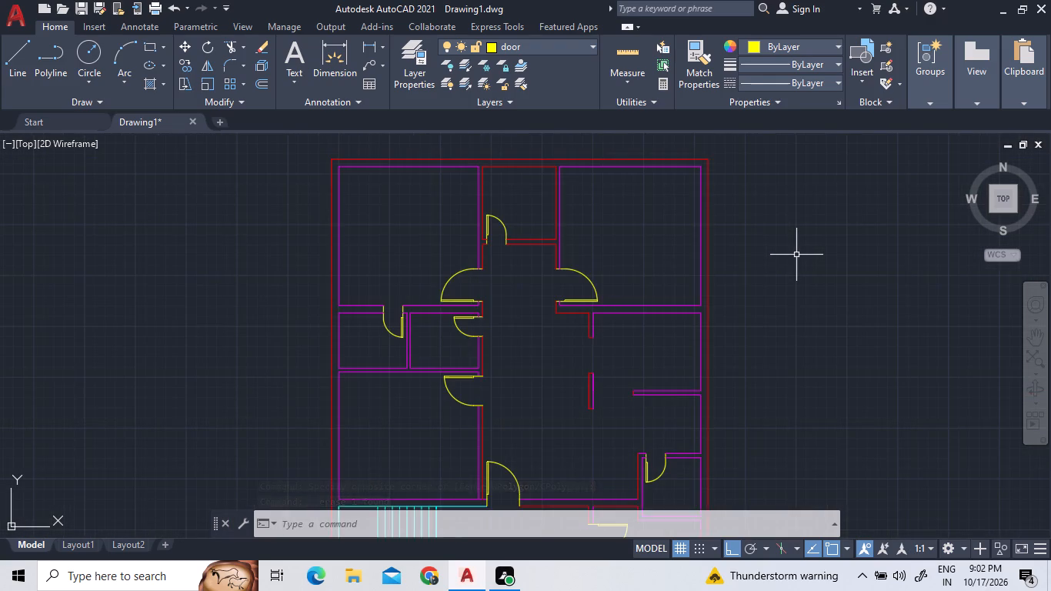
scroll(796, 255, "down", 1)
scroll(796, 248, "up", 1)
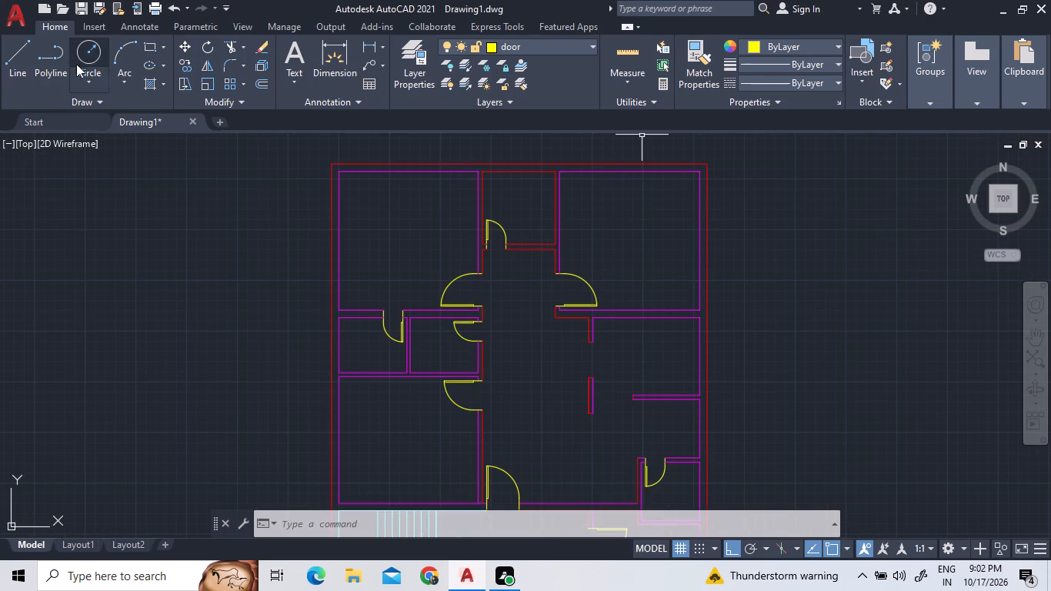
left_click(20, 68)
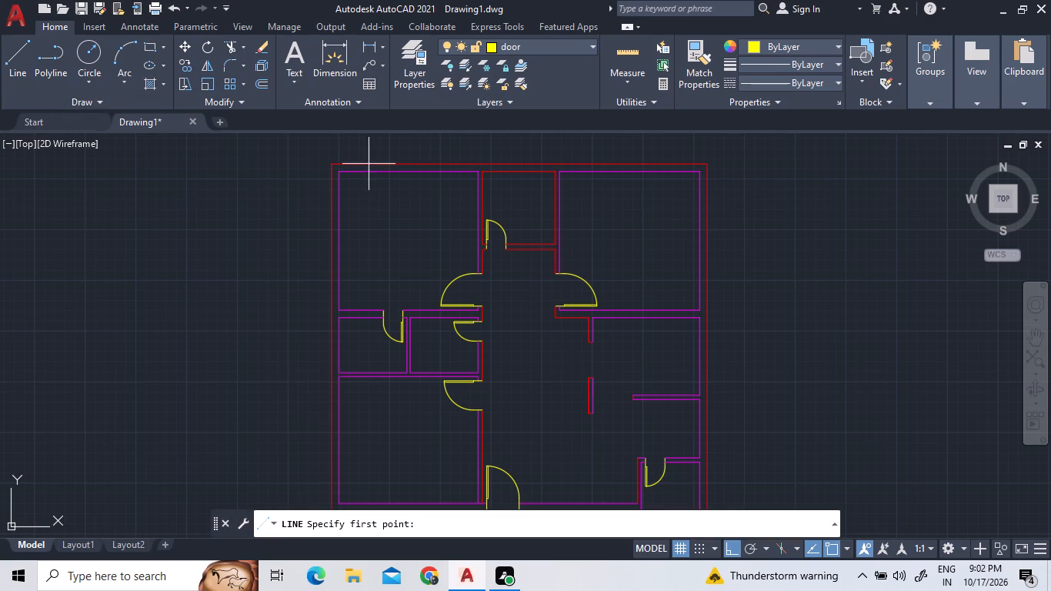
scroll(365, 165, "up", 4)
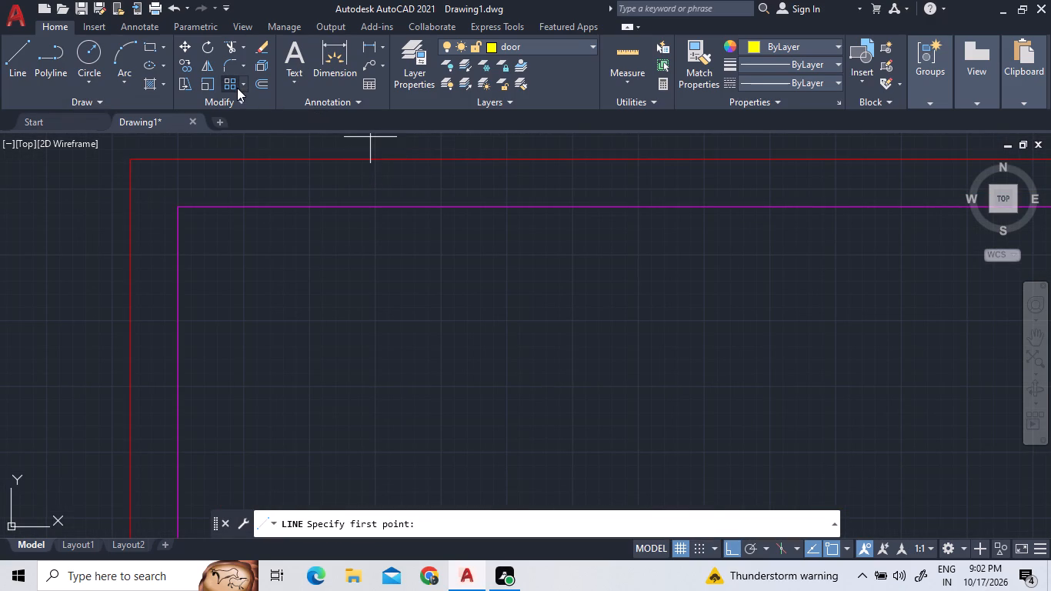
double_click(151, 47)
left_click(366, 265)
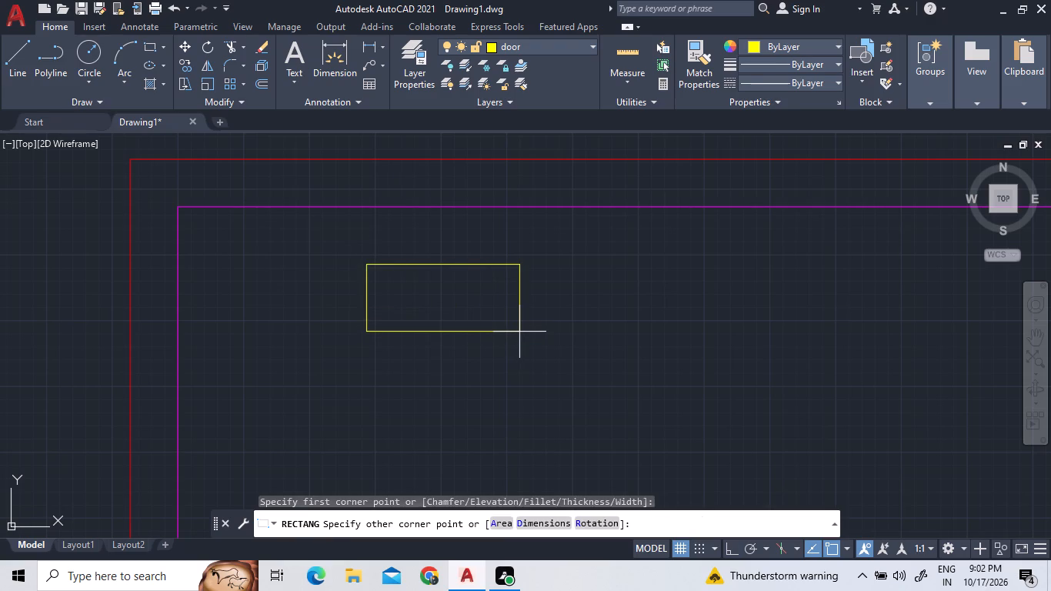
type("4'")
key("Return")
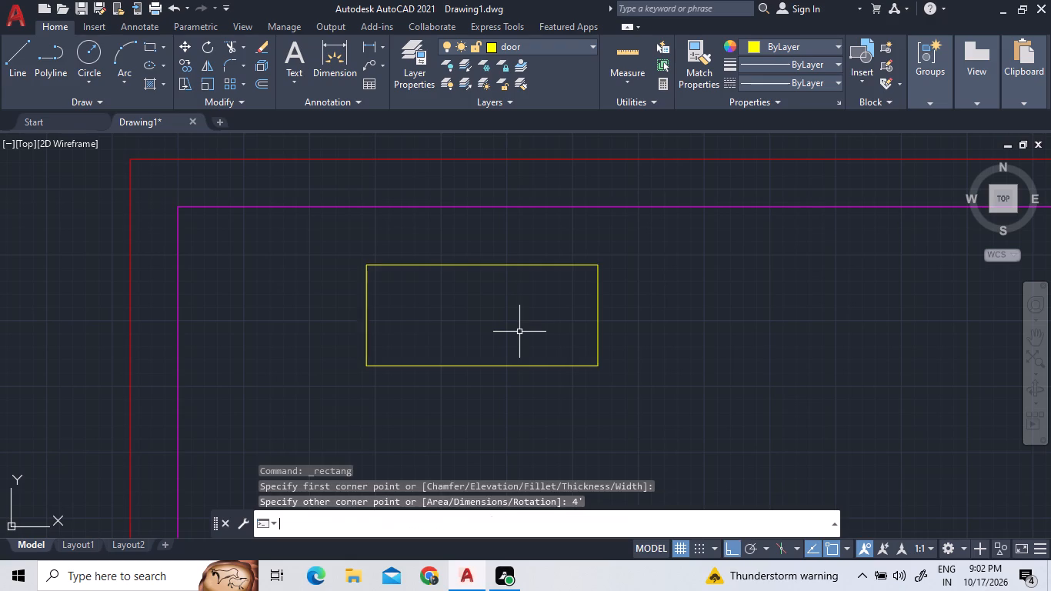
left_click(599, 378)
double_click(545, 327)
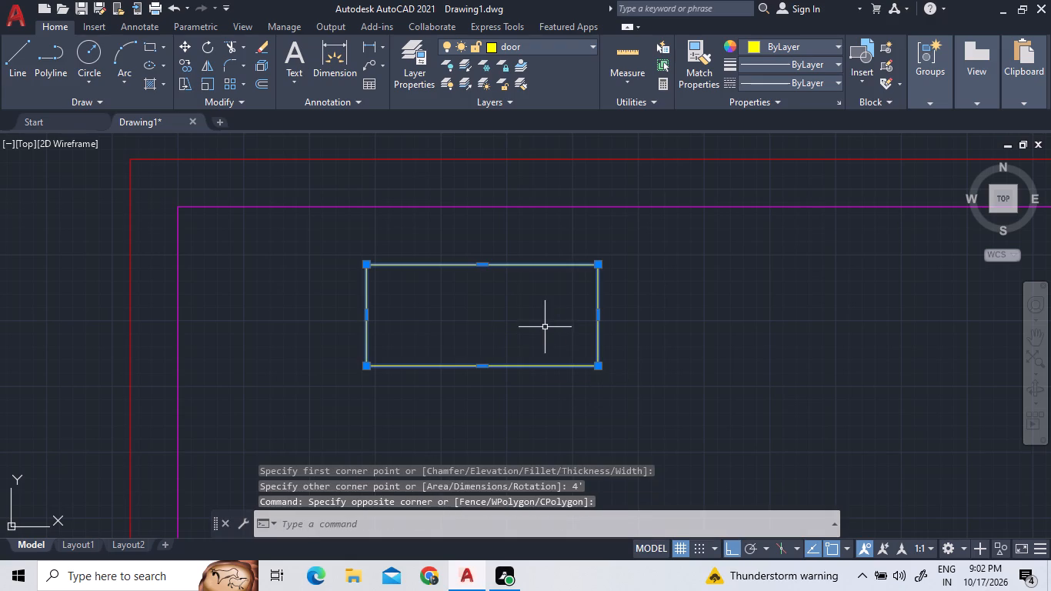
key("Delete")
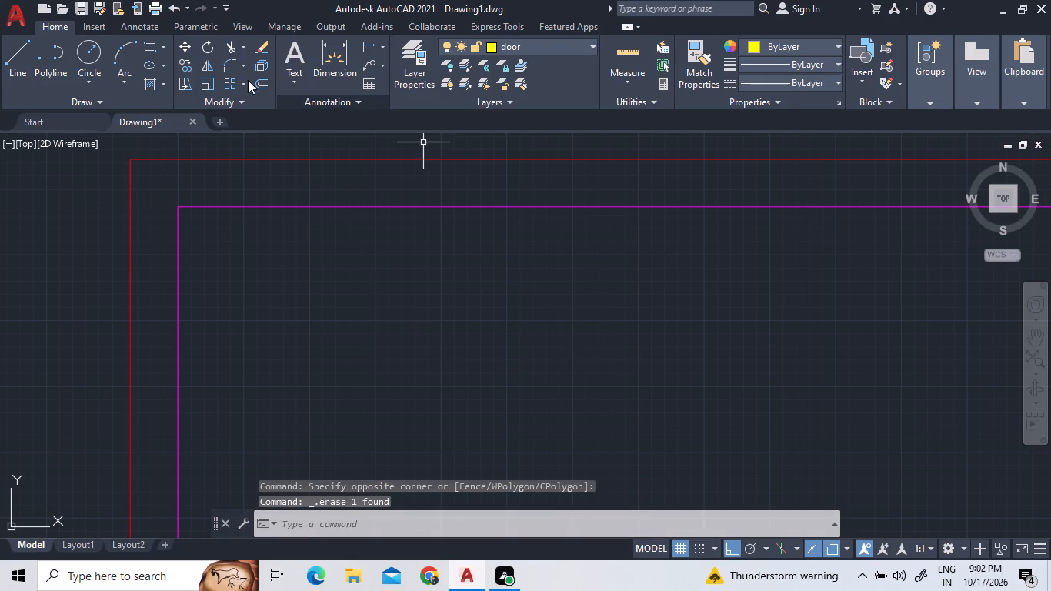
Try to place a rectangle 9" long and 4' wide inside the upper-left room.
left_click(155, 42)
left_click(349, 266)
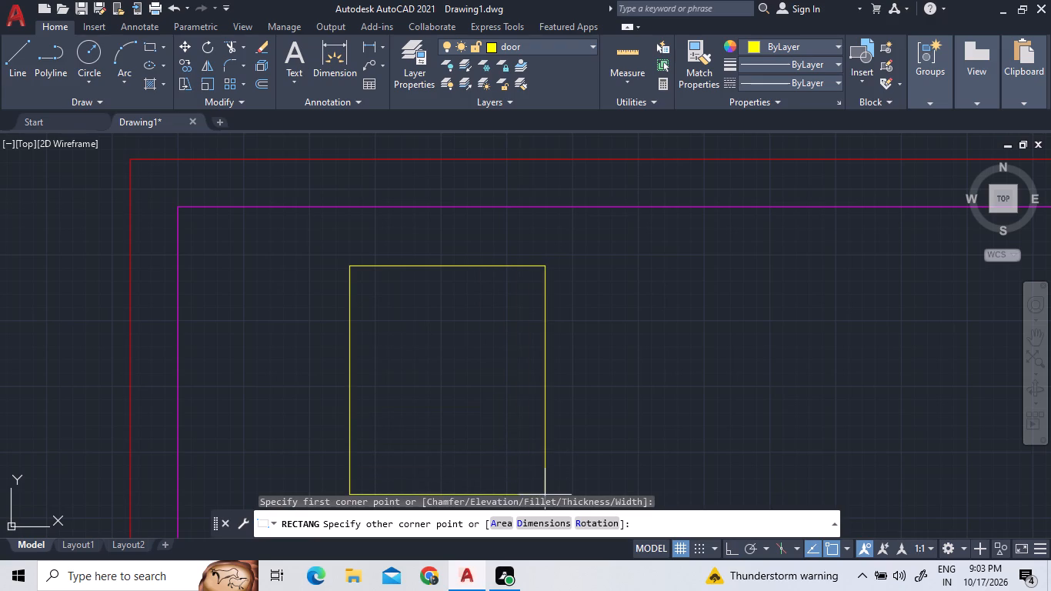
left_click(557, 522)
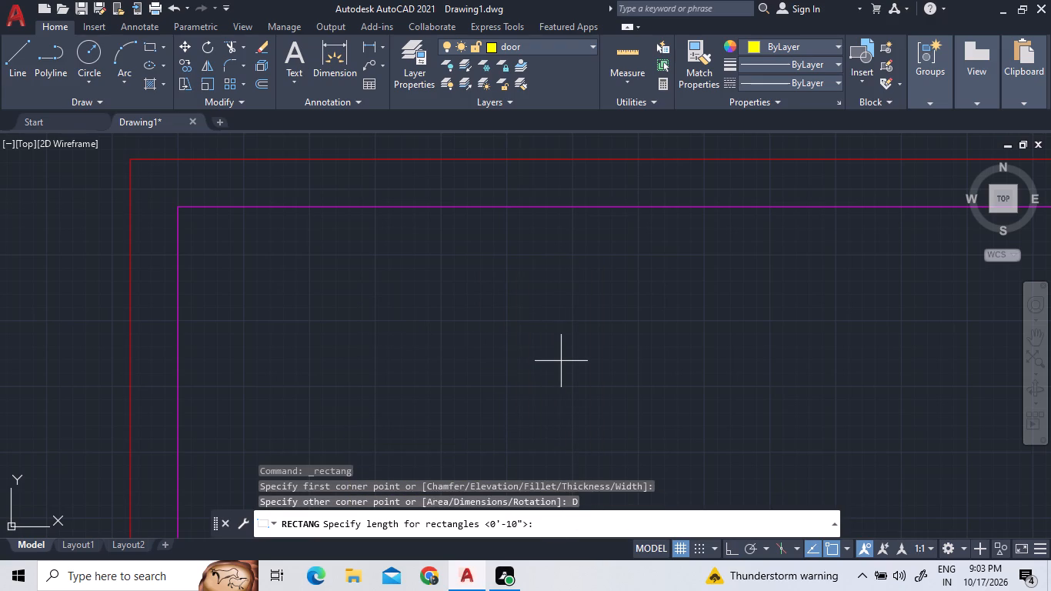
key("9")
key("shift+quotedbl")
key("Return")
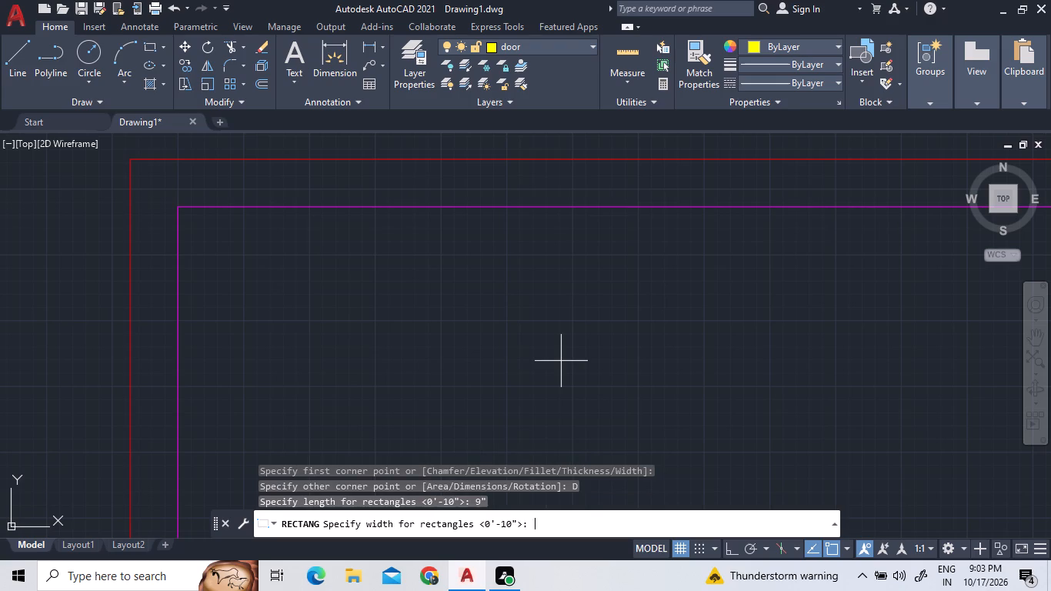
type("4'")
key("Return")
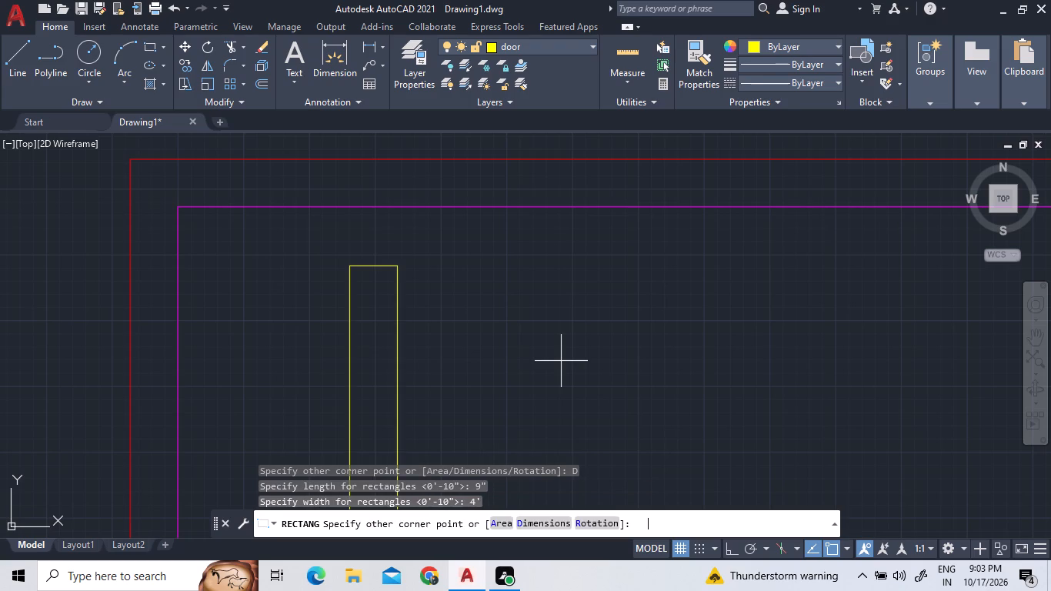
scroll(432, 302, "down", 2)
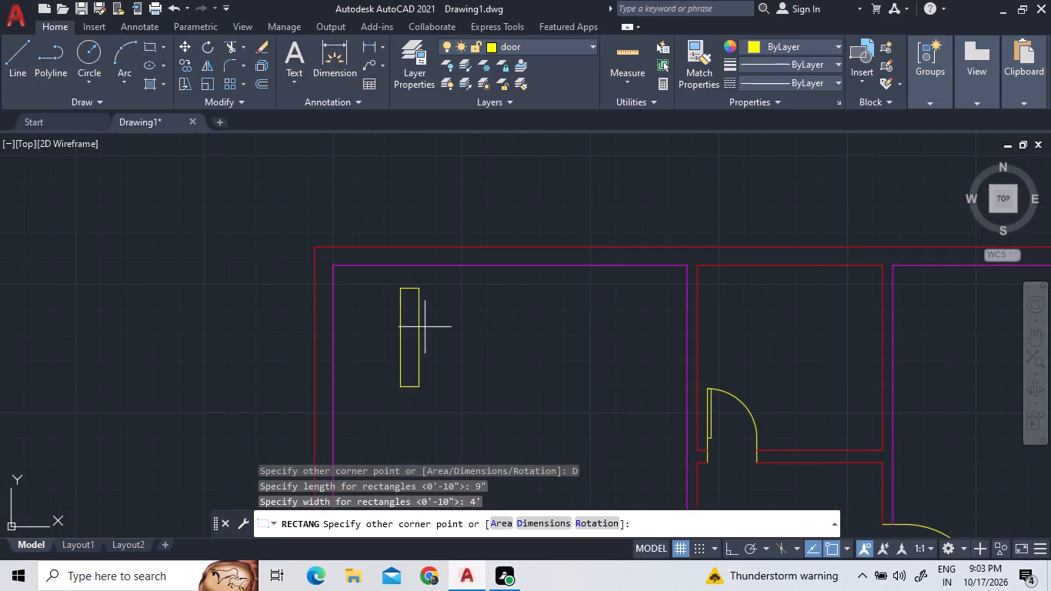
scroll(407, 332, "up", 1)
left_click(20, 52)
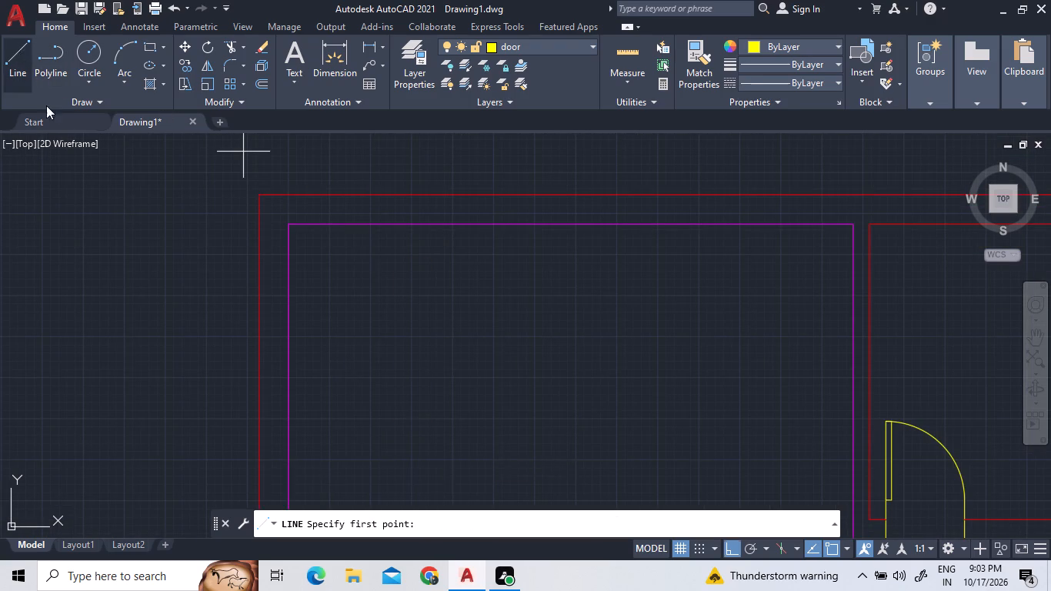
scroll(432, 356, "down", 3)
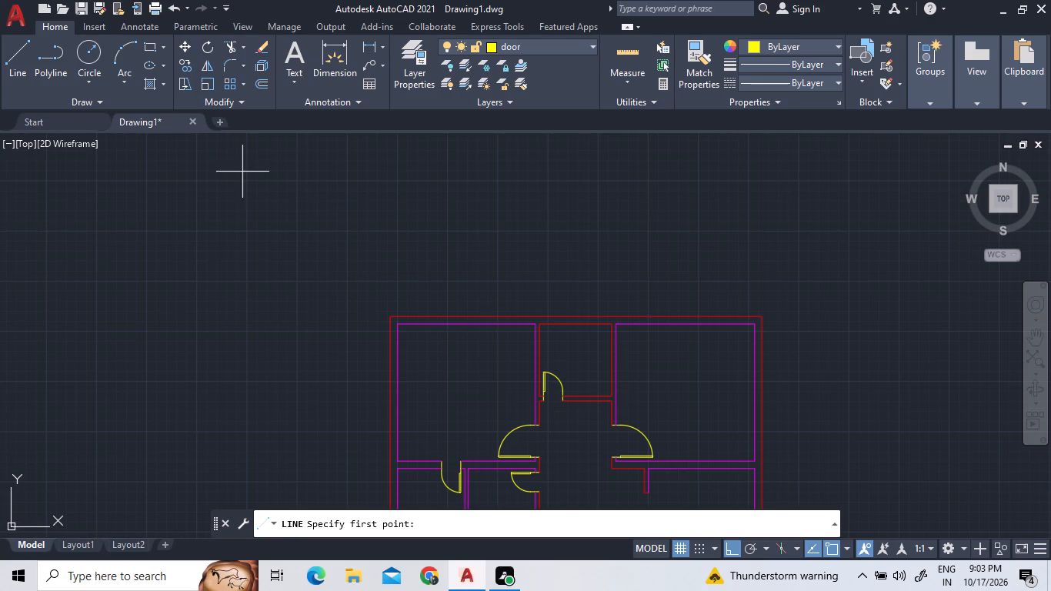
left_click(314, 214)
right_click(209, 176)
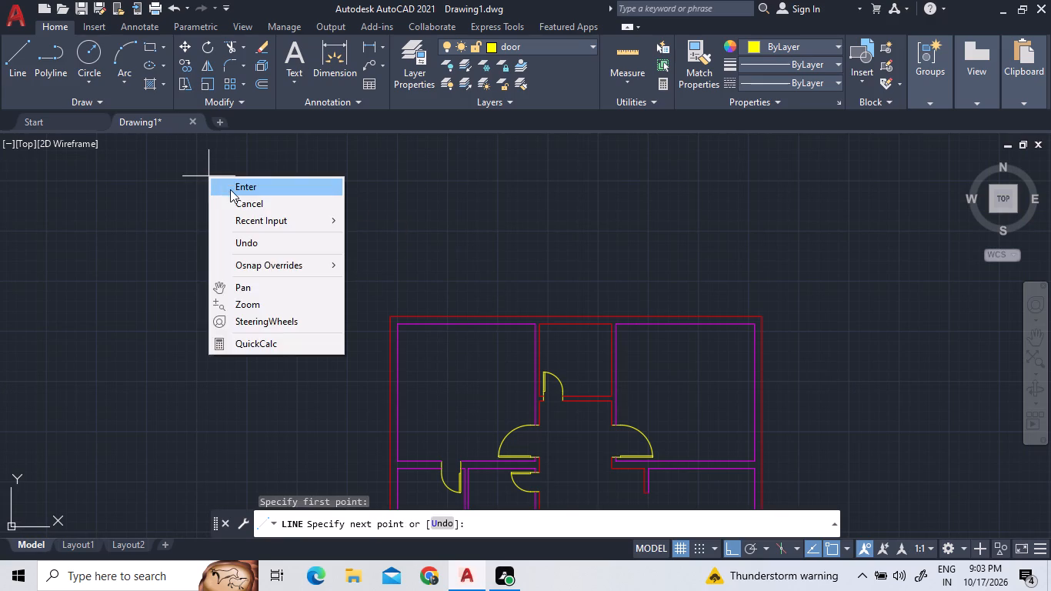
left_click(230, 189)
Draw a rectangle 9" long and 4' wide in the empty space beyond the floor plan's upper-left corner.
left_click(152, 45)
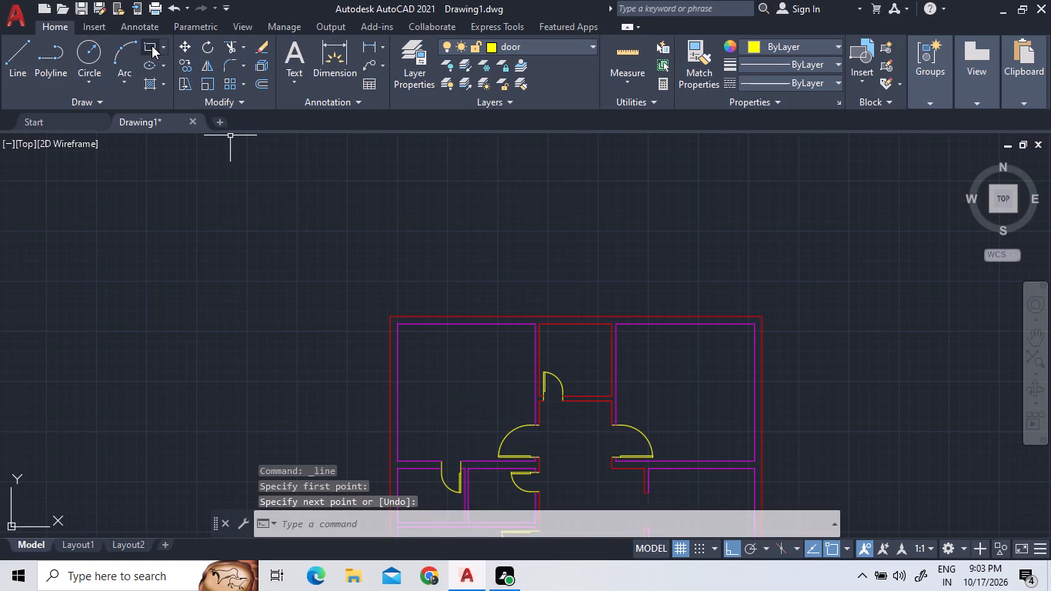
left_click(242, 227)
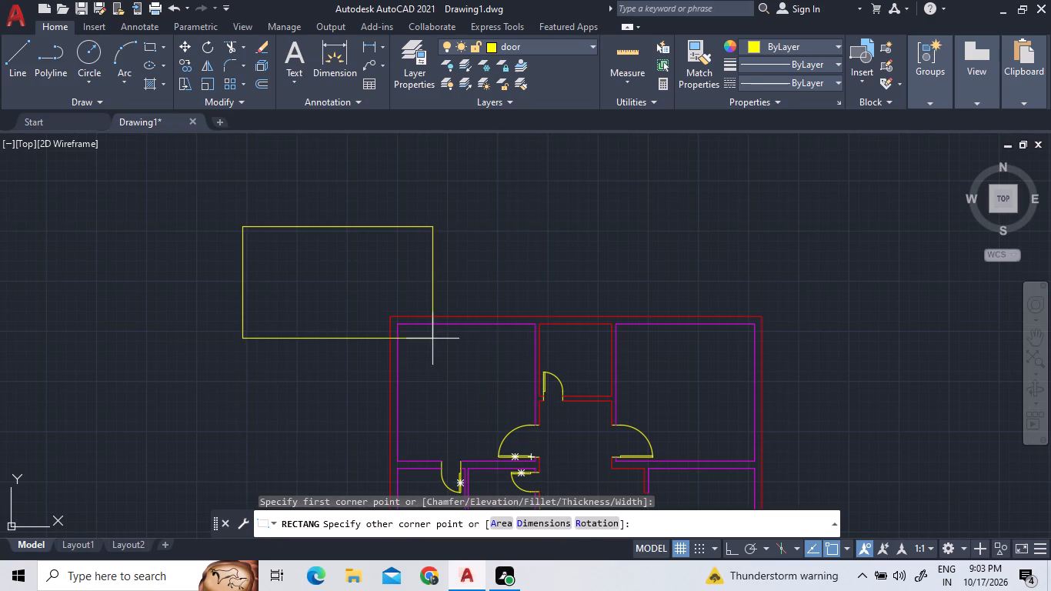
left_click(553, 521)
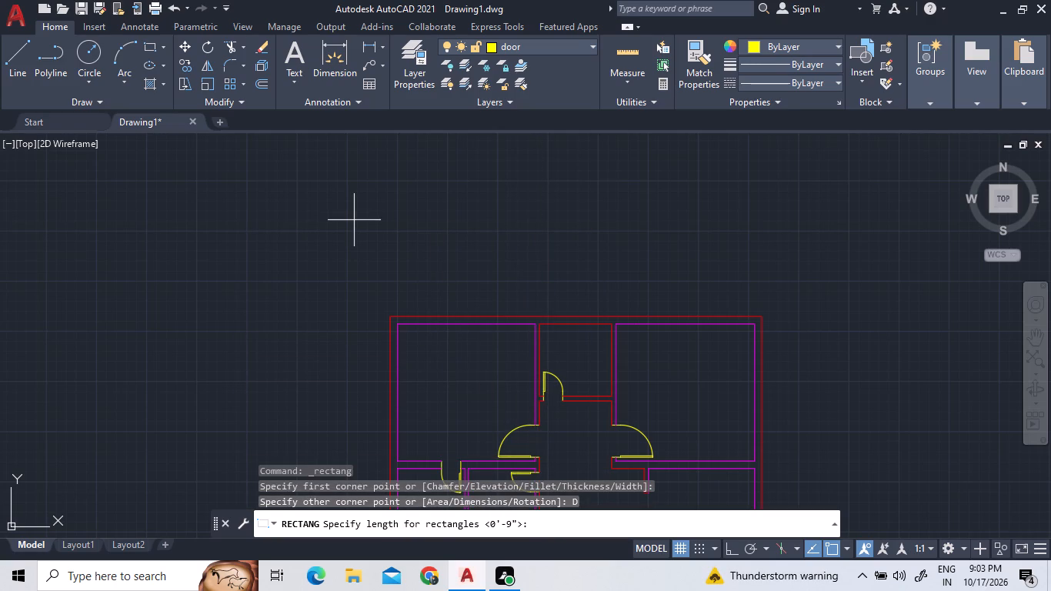
key("Return")
key("Return")
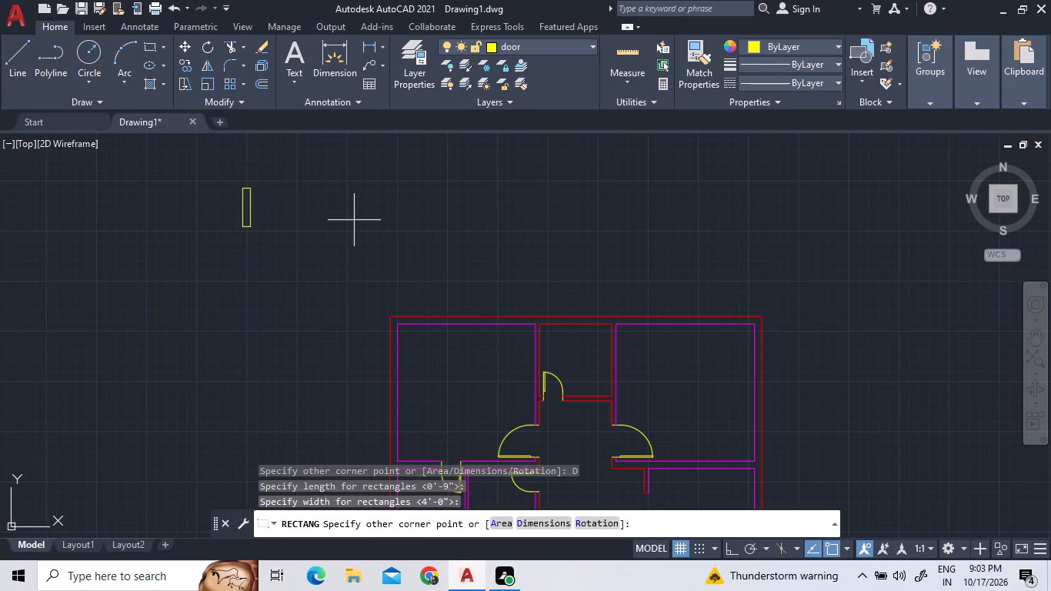
left_click(198, 319)
Draw a lengthwise centre line in the new rectangle, joining the midpoints of its two short sides.
scroll(220, 202, "up", 2)
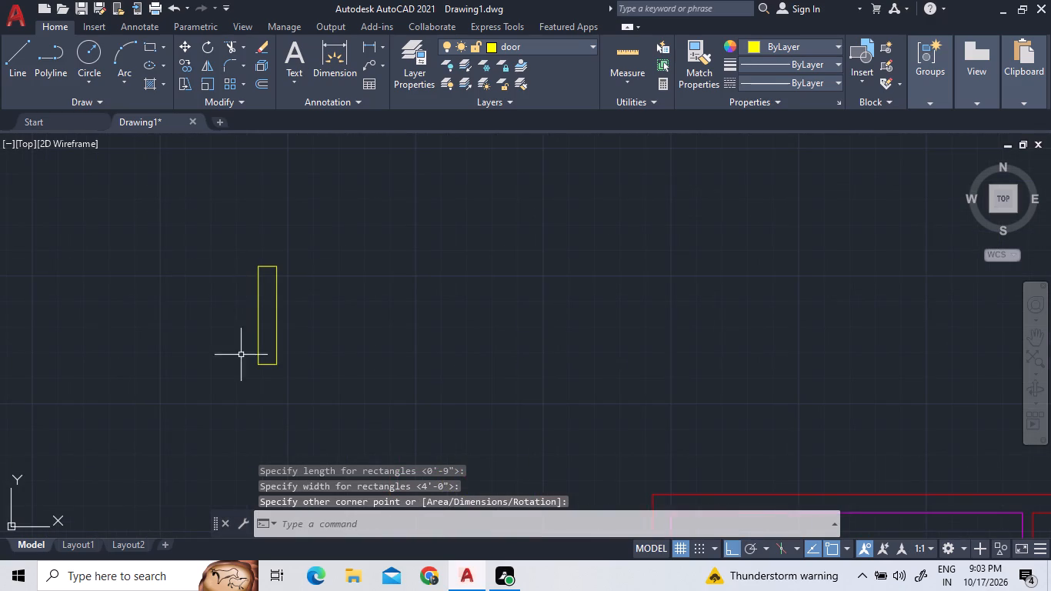
scroll(303, 396, "up", 2)
scroll(295, 372, "down", 1)
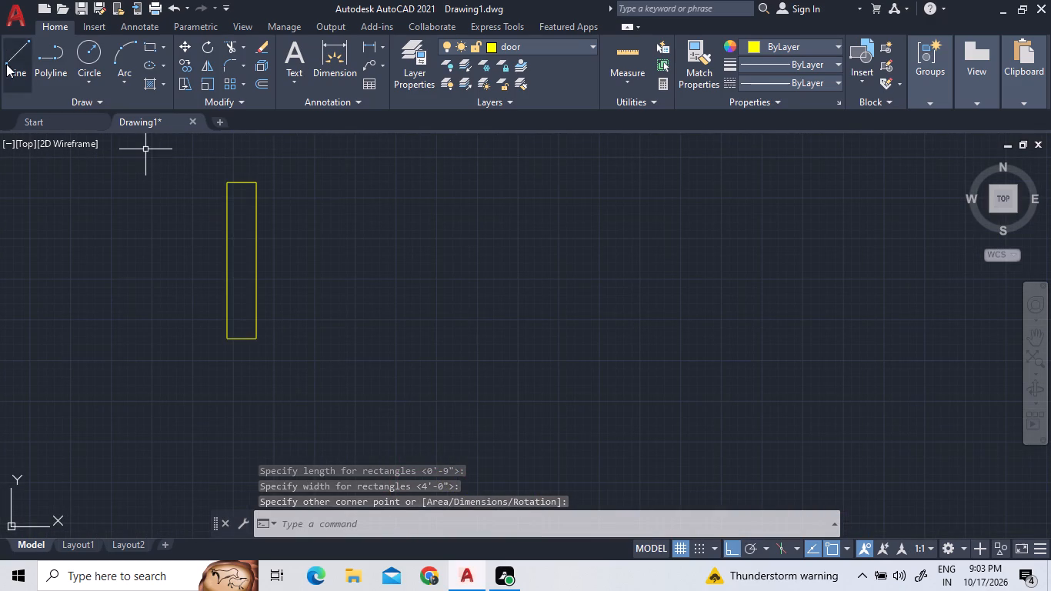
left_click(6, 64)
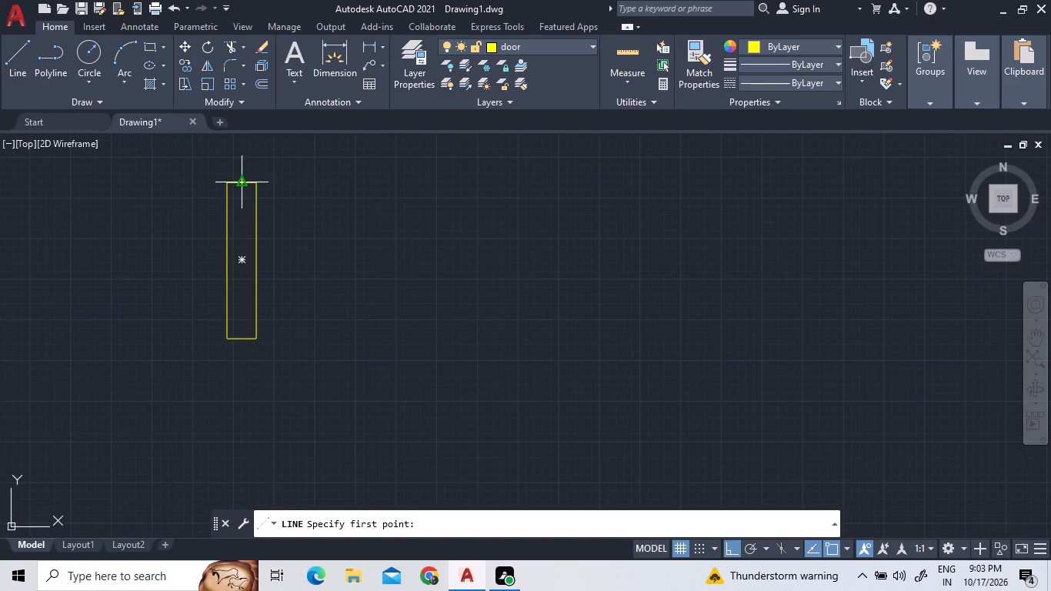
double_click(238, 182)
double_click(244, 342)
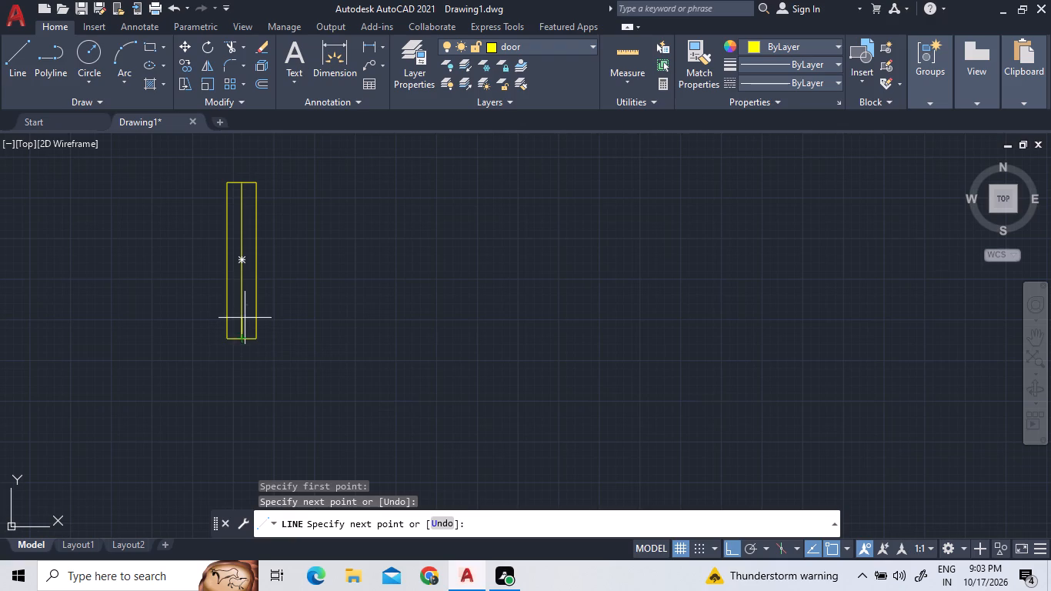
right_click(249, 268)
left_click(285, 272)
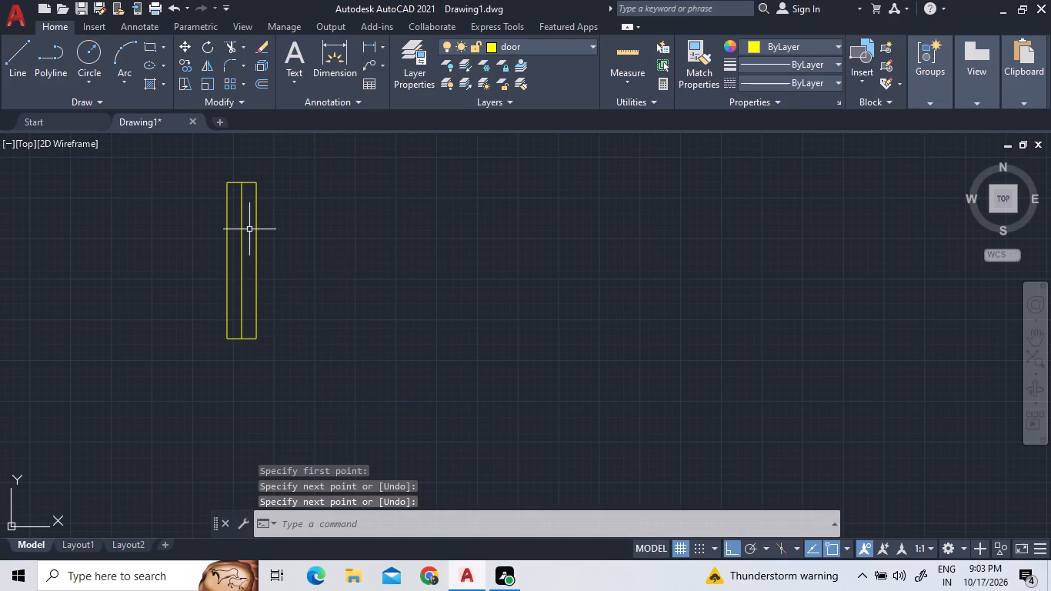
Offset the rectangle's centre line by 2" to both sides.
left_click(259, 77)
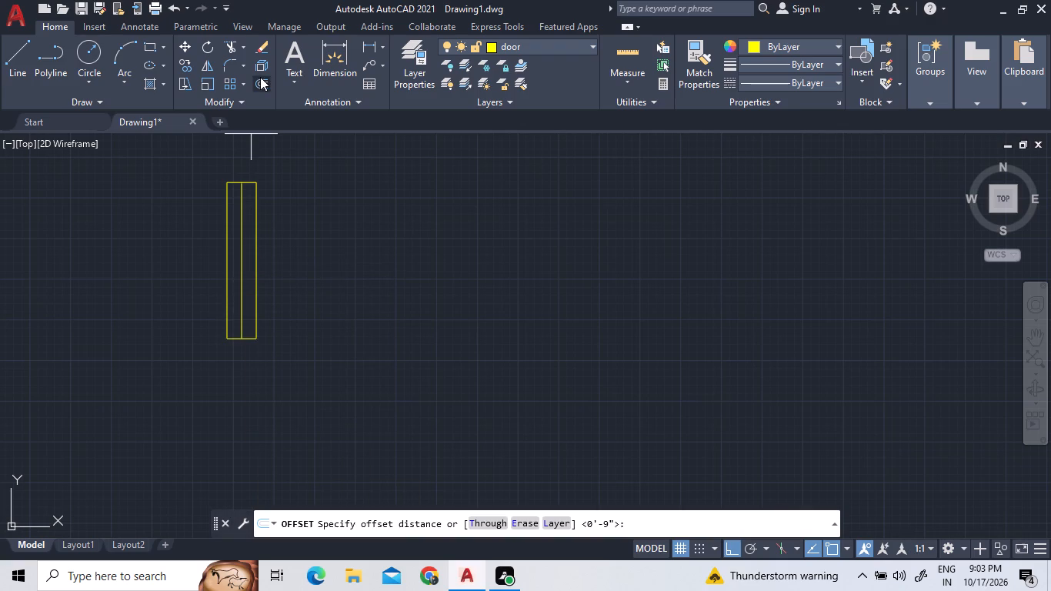
key("2")
key("shift+quotedbl")
key("Return")
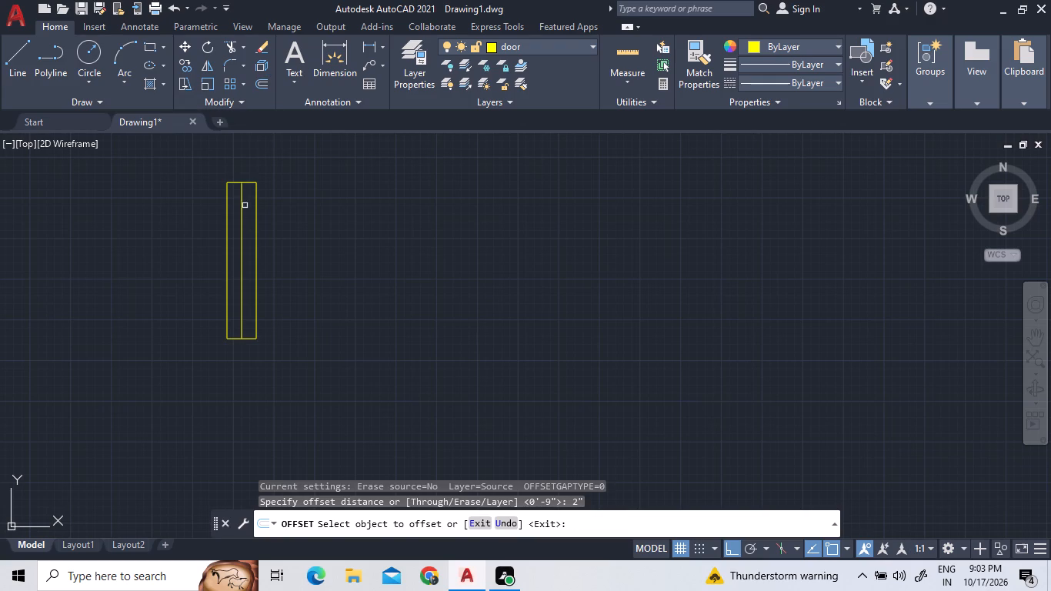
left_click(243, 244)
double_click(251, 245)
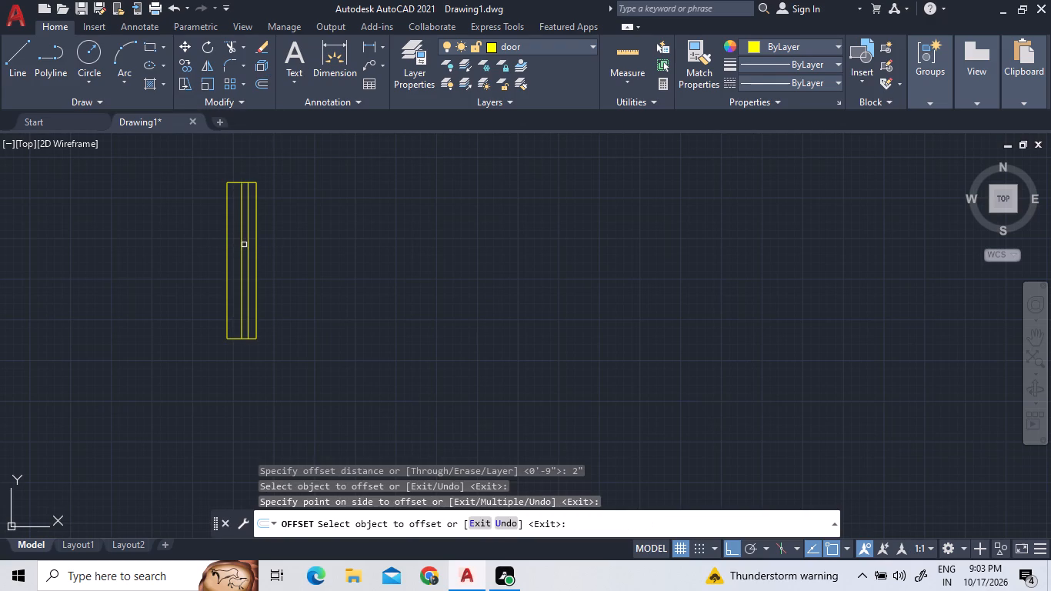
left_click(241, 245)
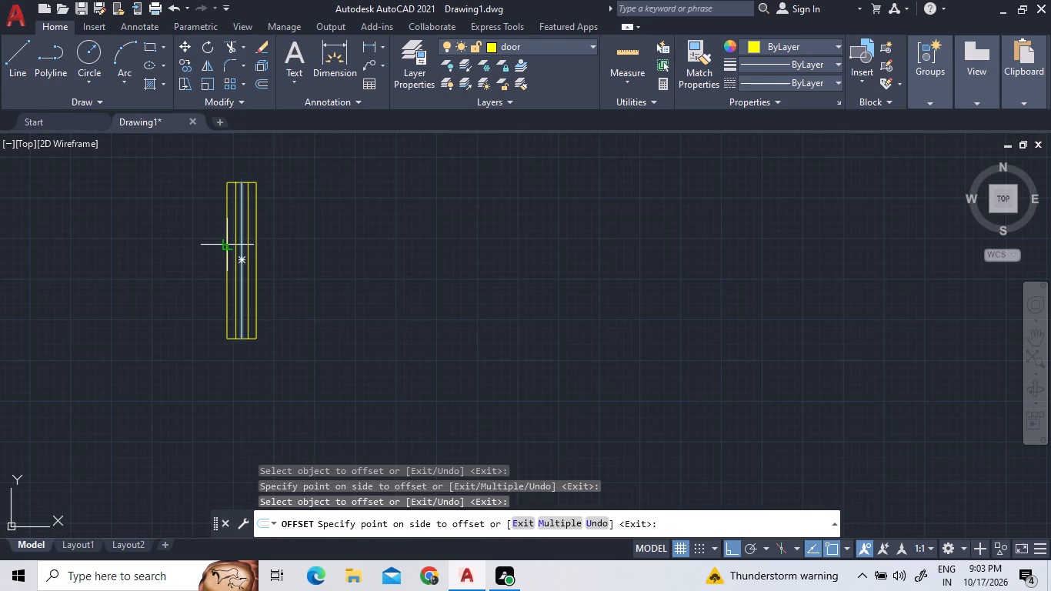
double_click(226, 245)
right_click(266, 209)
left_click(278, 212)
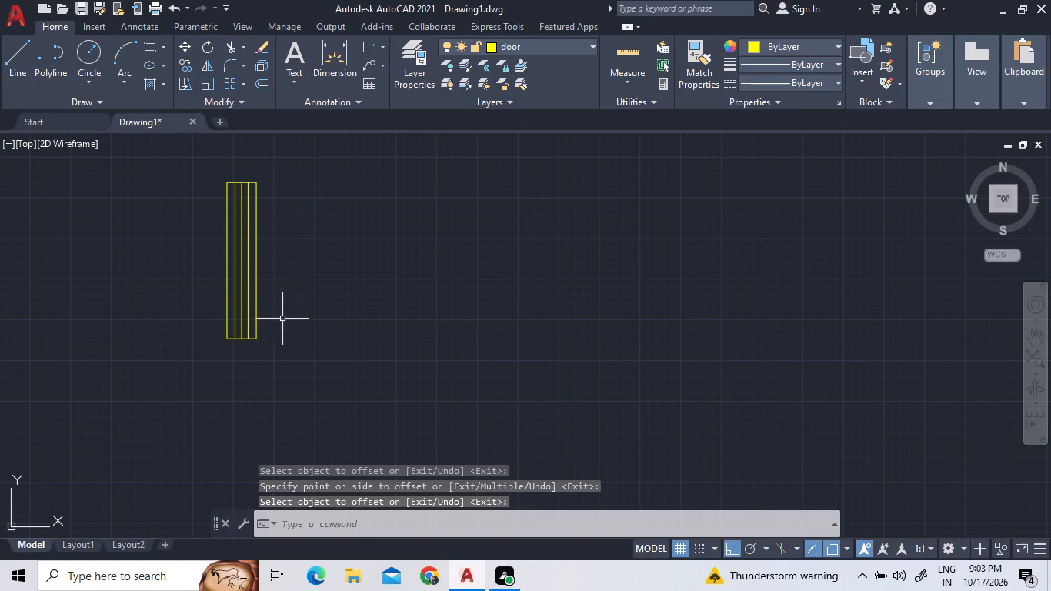
Move the complete window symbol a short distance sideways in the empty space beyond the floor plan.
triple_click(274, 347)
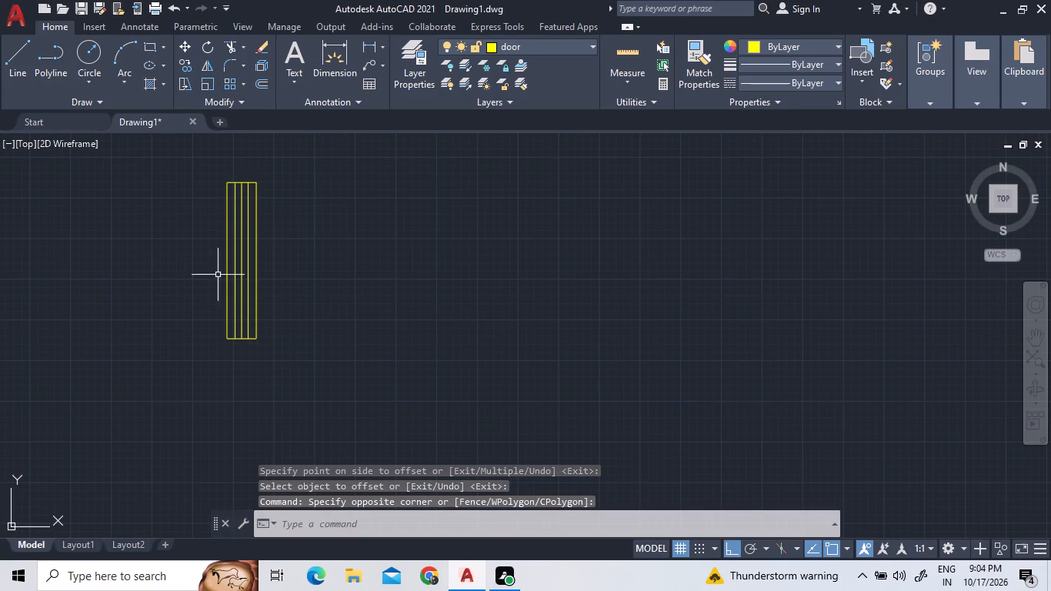
right_click(286, 299)
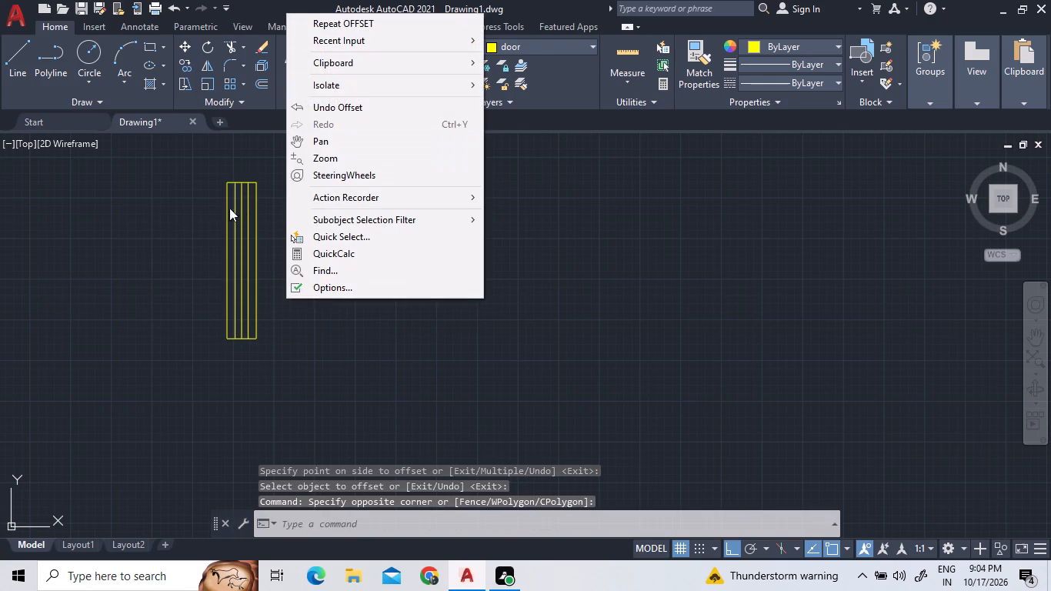
left_click(158, 212)
left_click(267, 337)
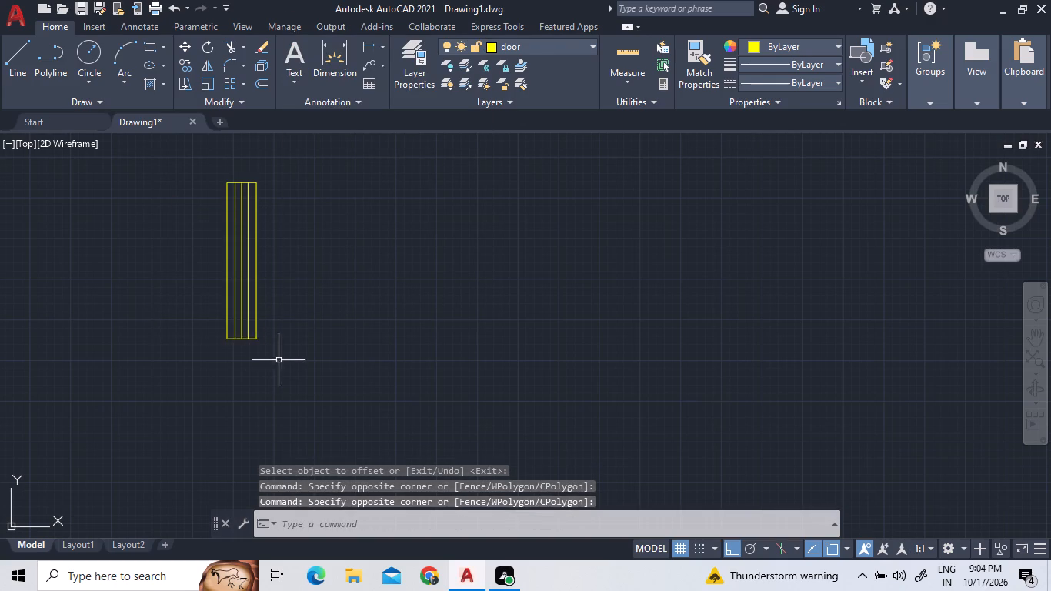
double_click(279, 363)
left_click(173, 166)
right_click(182, 170)
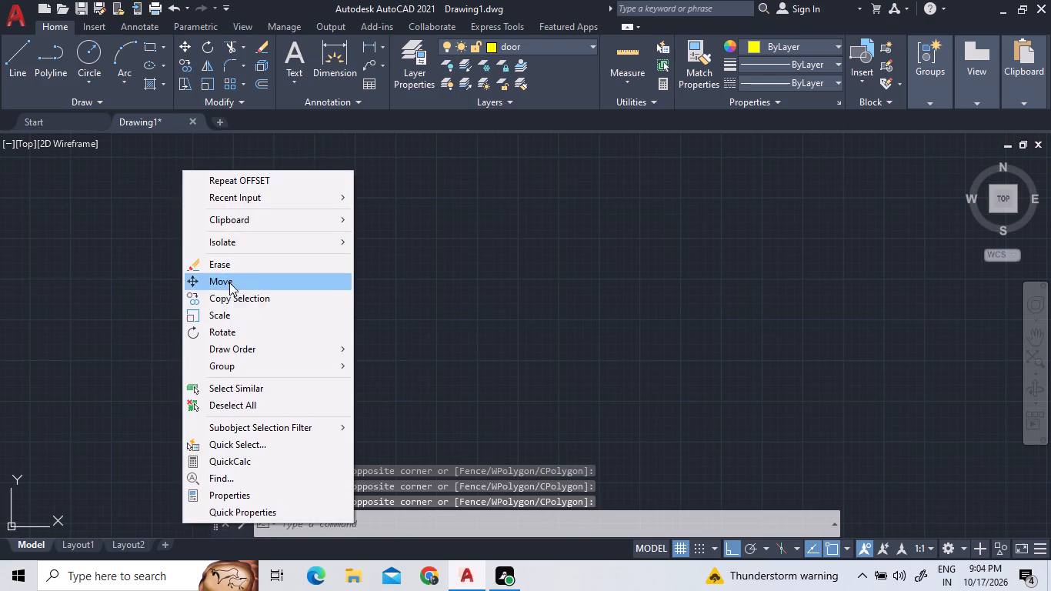
left_click(239, 275)
double_click(244, 277)
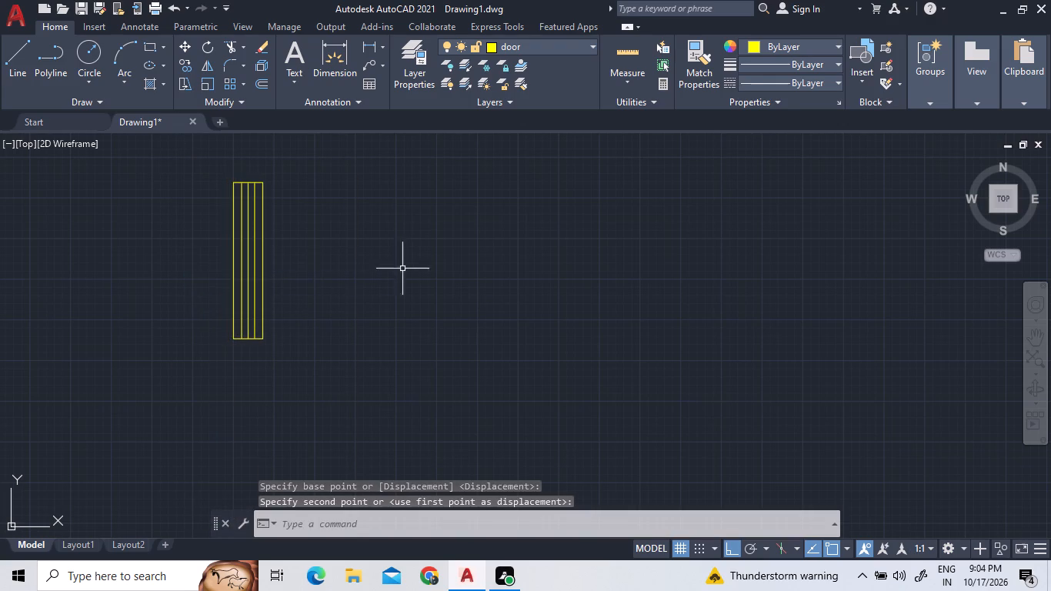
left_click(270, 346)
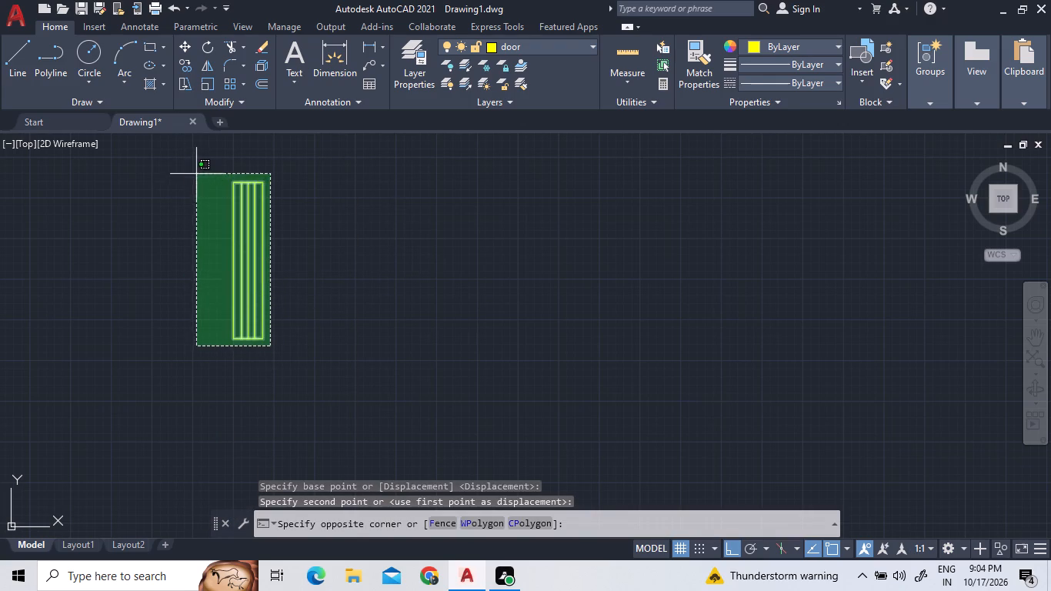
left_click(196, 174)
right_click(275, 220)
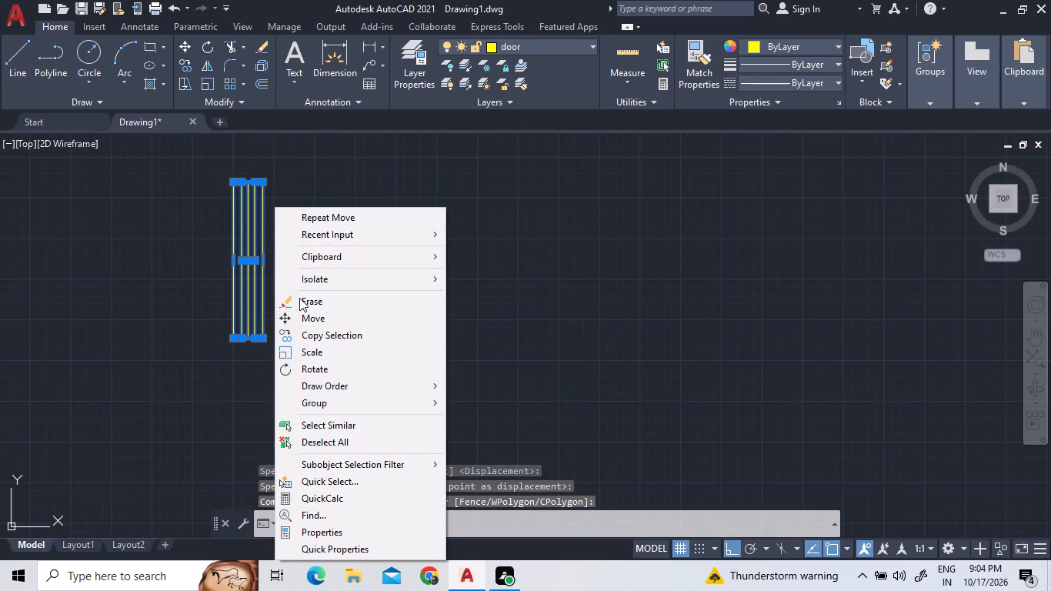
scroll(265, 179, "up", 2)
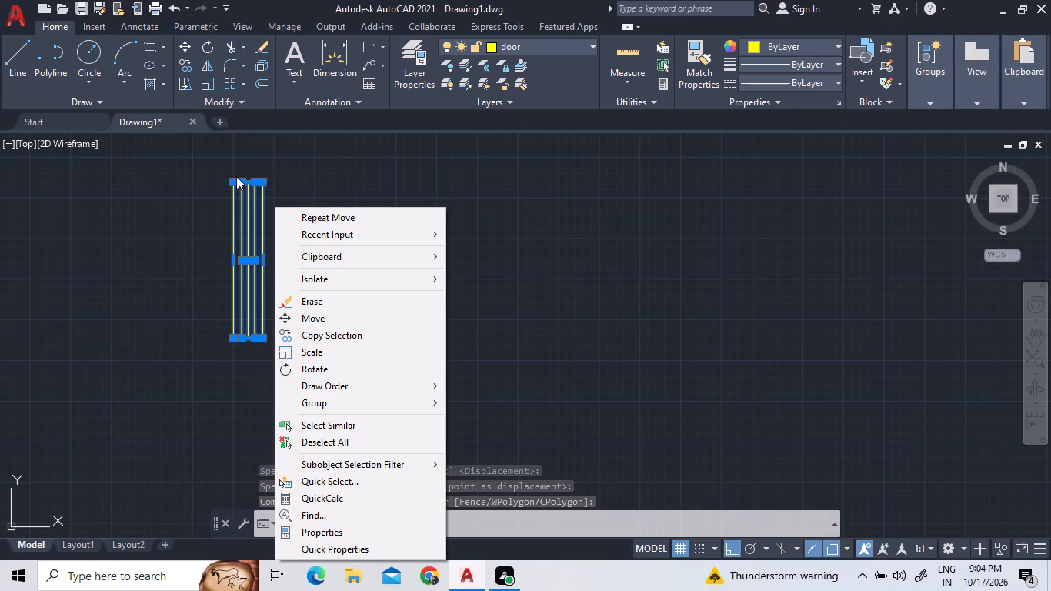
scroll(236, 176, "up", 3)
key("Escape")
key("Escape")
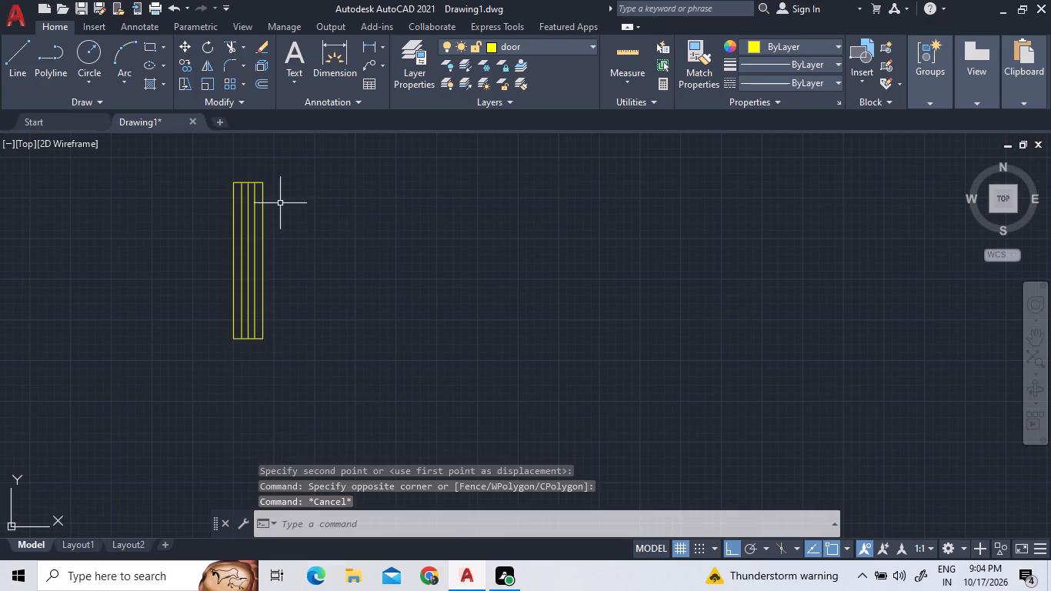
Copy the window symbol by the middle of its lower short side onto the left exterior wall of the upper-left room, with Ortho off.
left_click(274, 238)
left_click(200, 229)
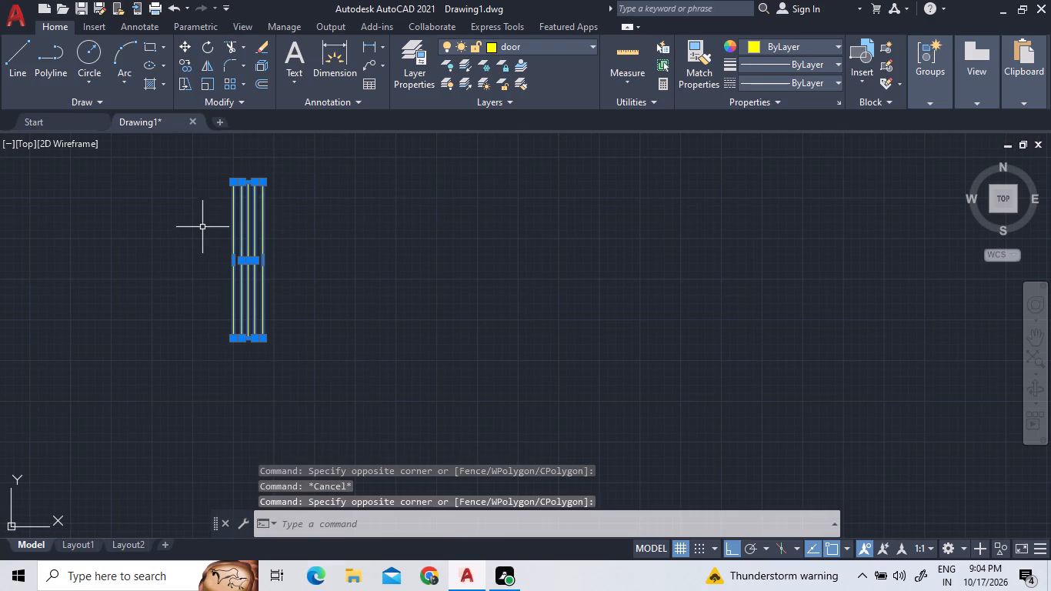
right_click(318, 214)
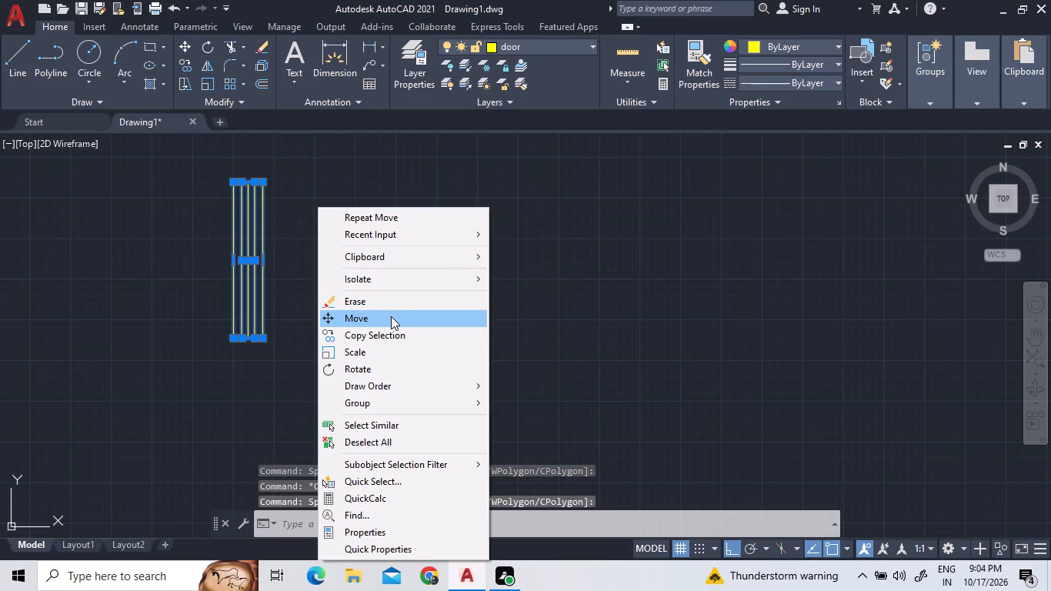
left_click(382, 337)
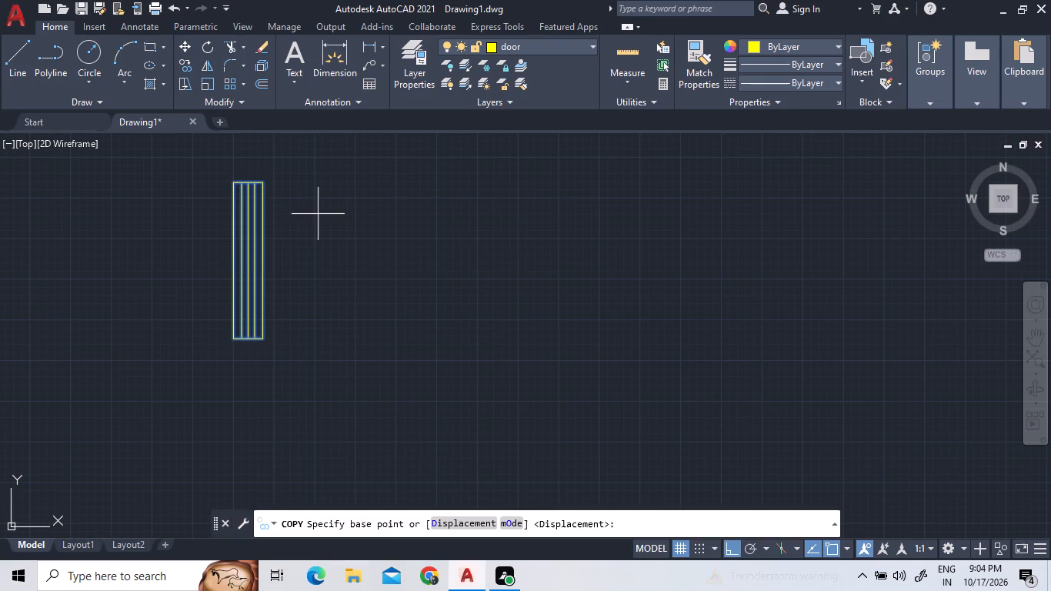
scroll(245, 360, "up", 2)
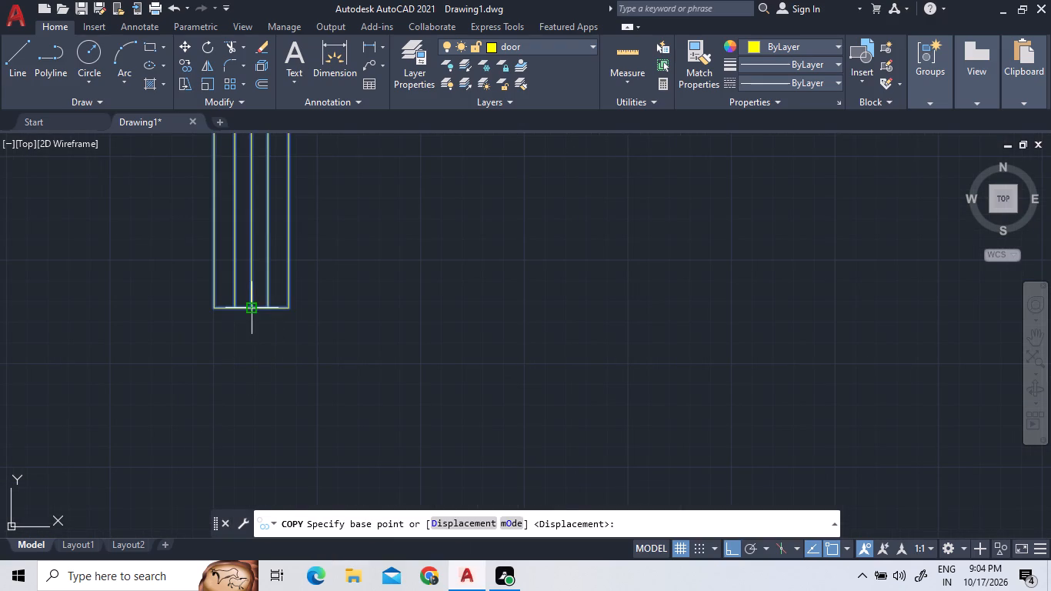
left_click(249, 307)
scroll(329, 235, "down", 3)
scroll(294, 287, "down", 4)
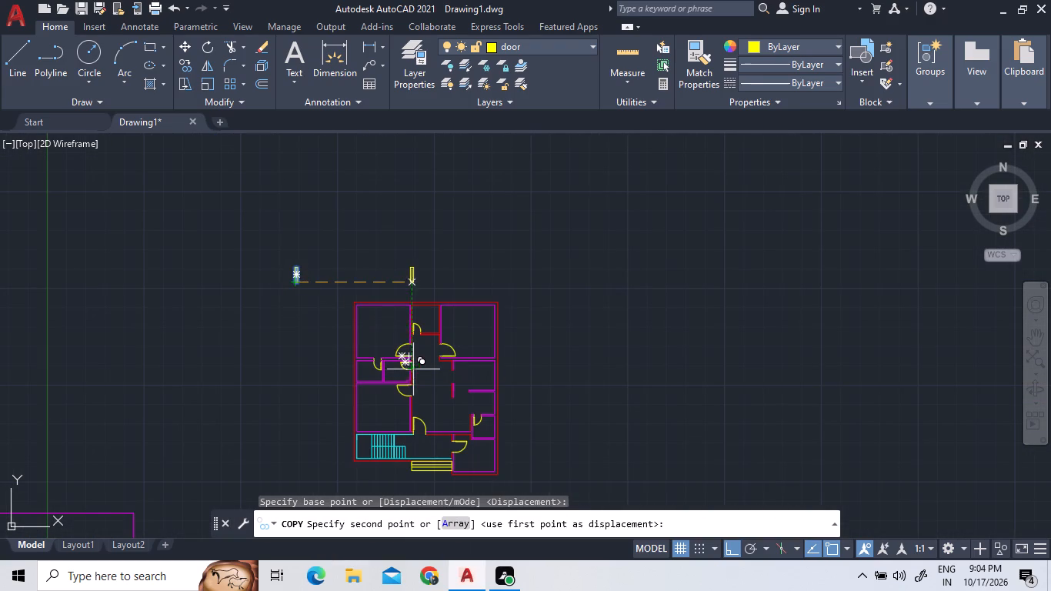
key("F8")
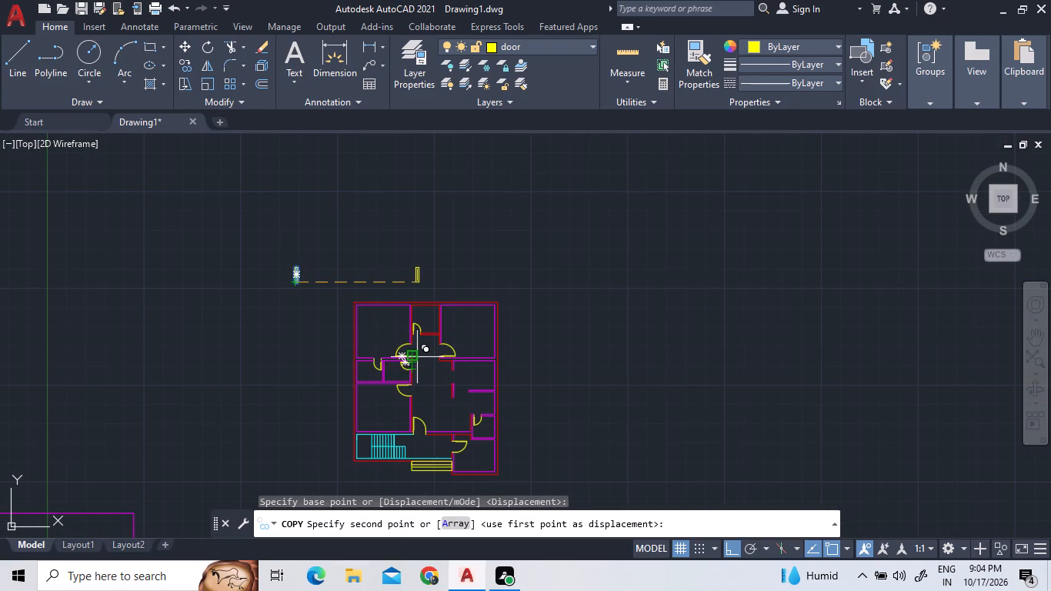
scroll(365, 346, "up", 5)
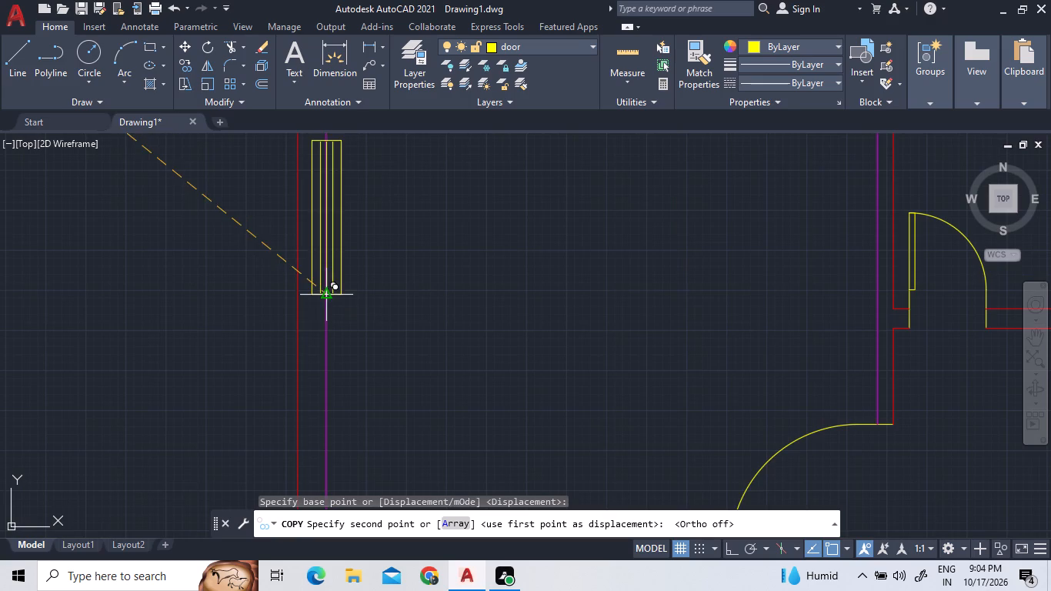
scroll(306, 306, "up", 5)
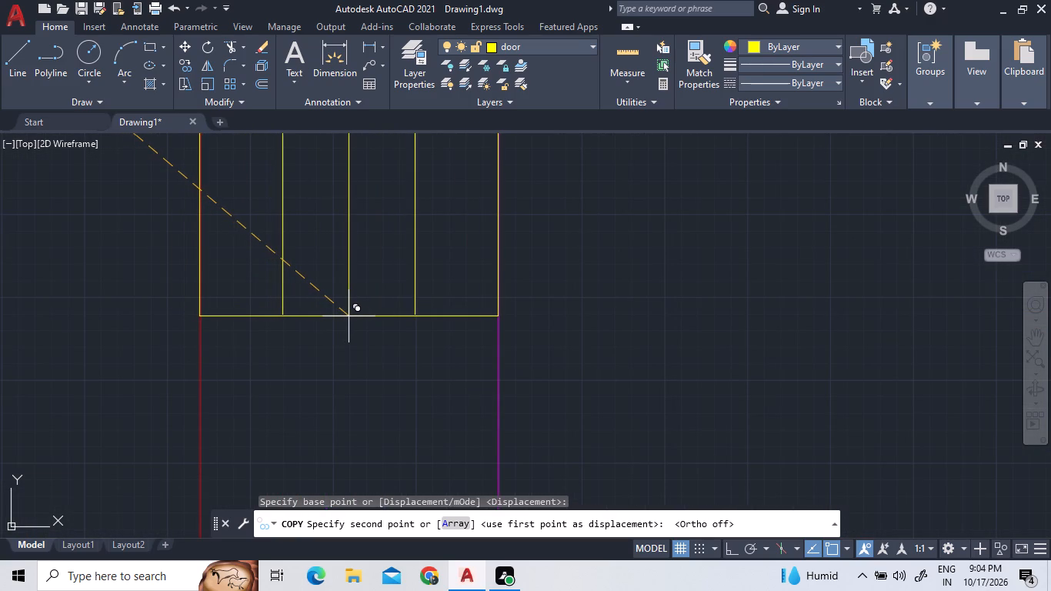
scroll(349, 316, "up", 3)
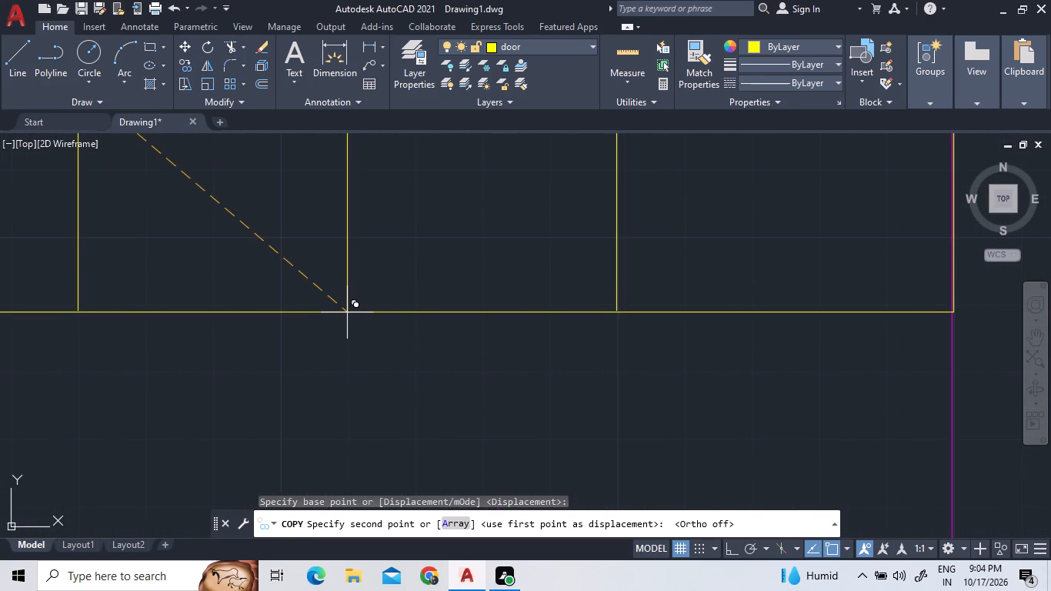
triple_click(347, 312)
scroll(349, 310, "down", 3)
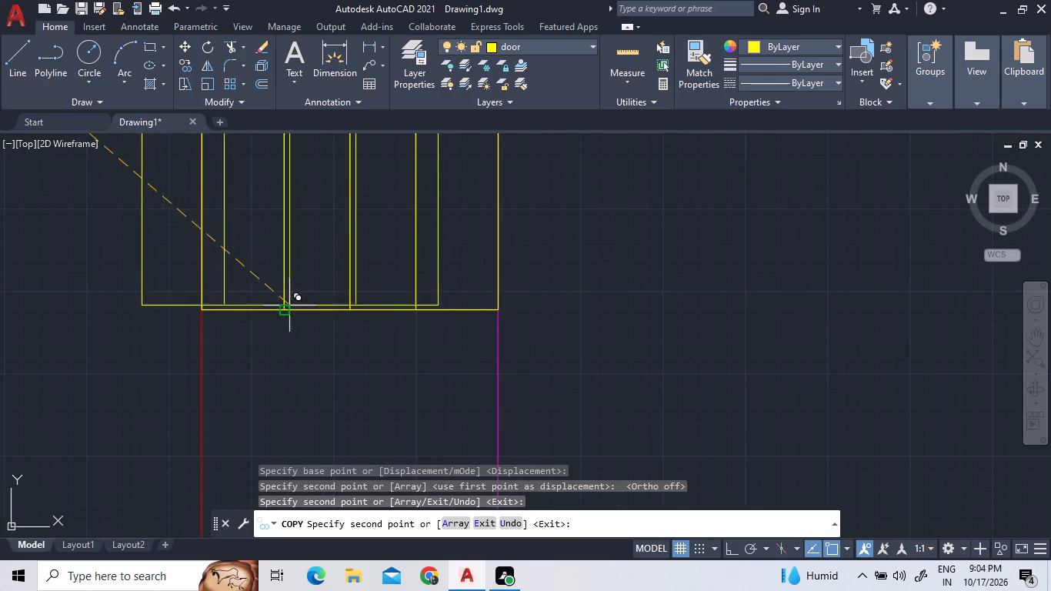
scroll(613, 322, "down", 4)
right_click(423, 323)
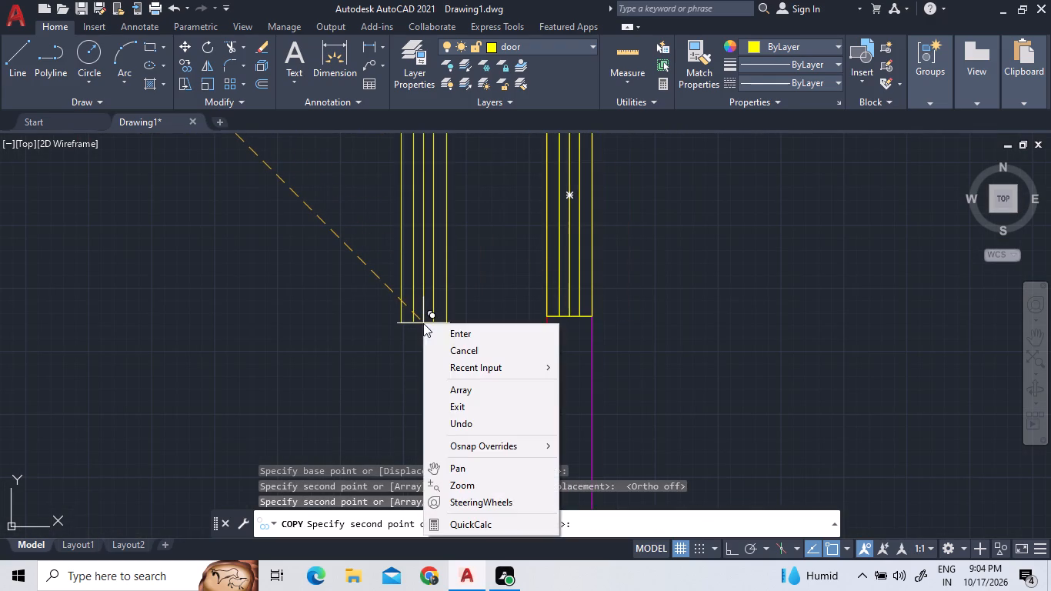
left_click(436, 333)
Move the copied window symbol so its lower-left corner lies exactly on the wall's outer red line.
scroll(573, 326, "up", 3)
left_click(626, 306)
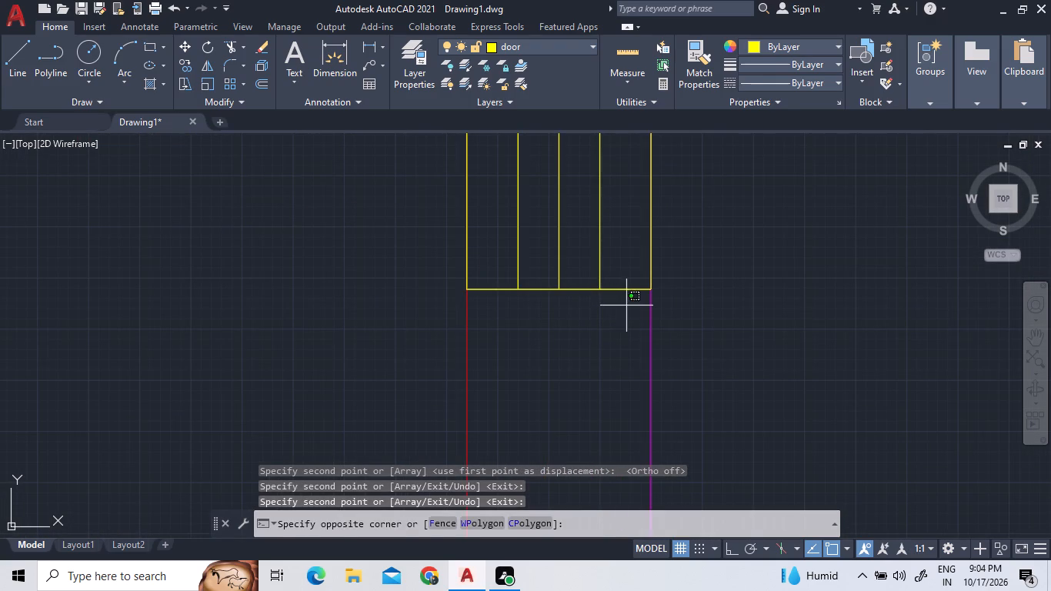
triple_click(505, 239)
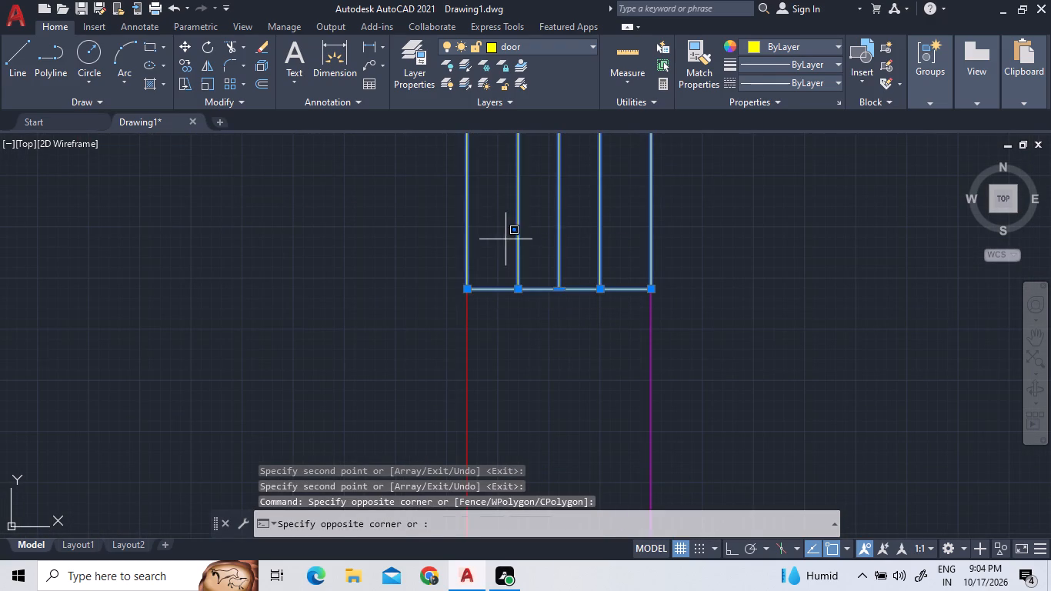
right_click(453, 274)
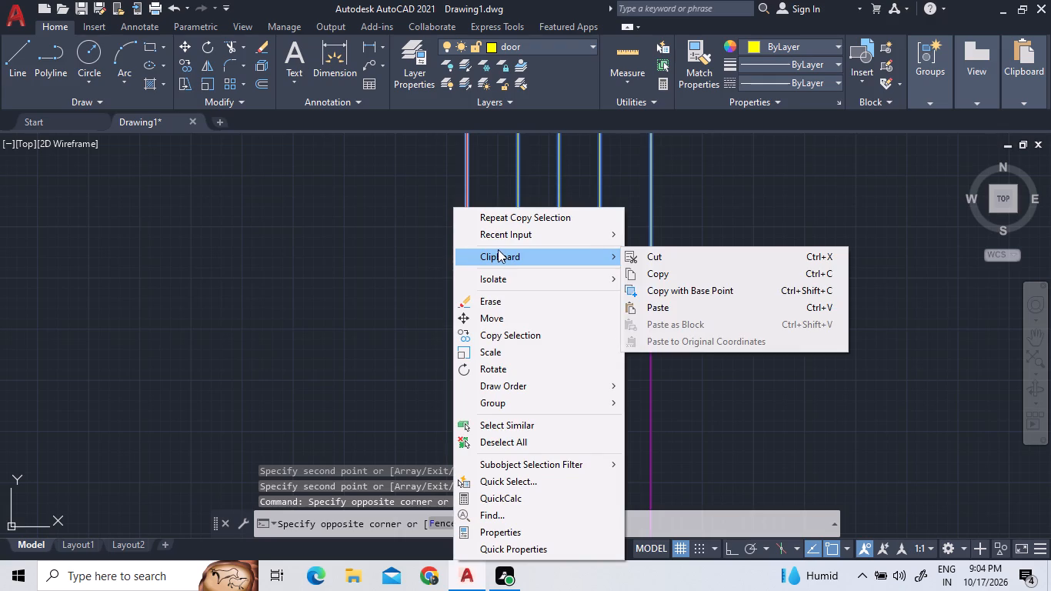
key("Escape")
key("Escape")
right_click(492, 255)
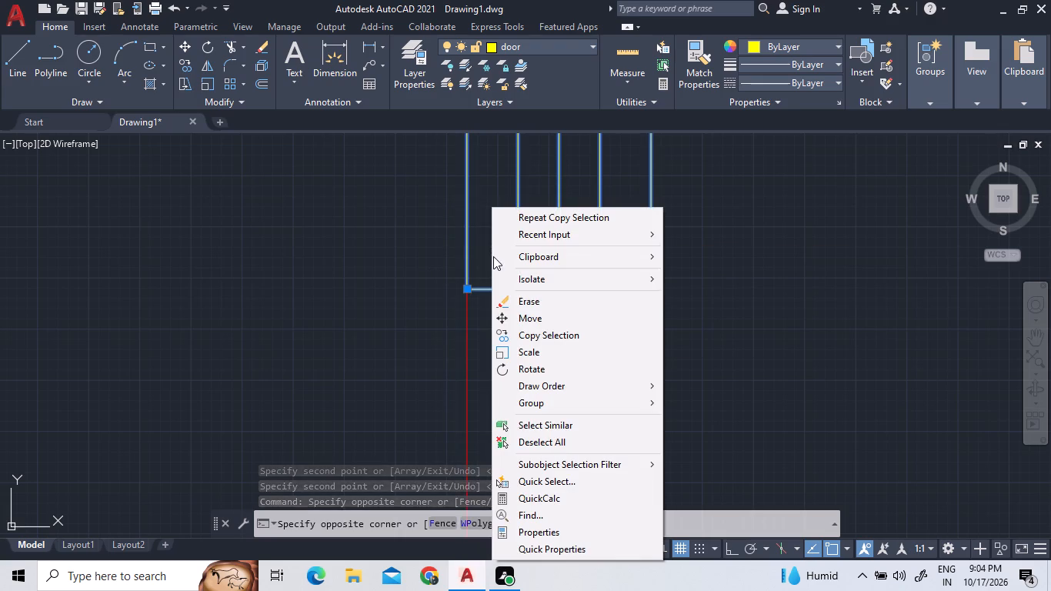
left_click(515, 322)
scroll(455, 270, "up", 2)
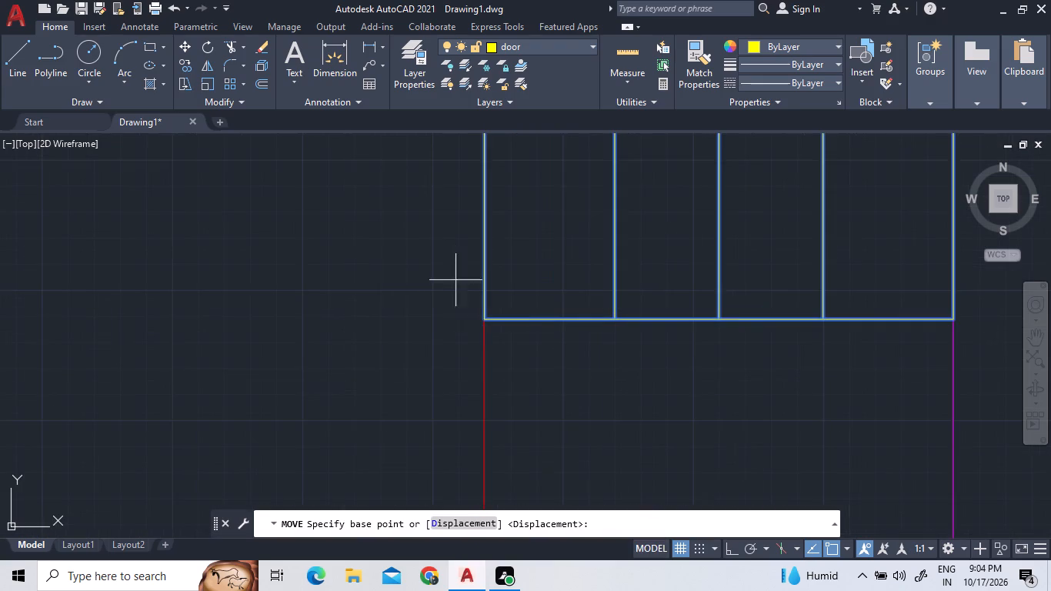
scroll(485, 343, "up", 6)
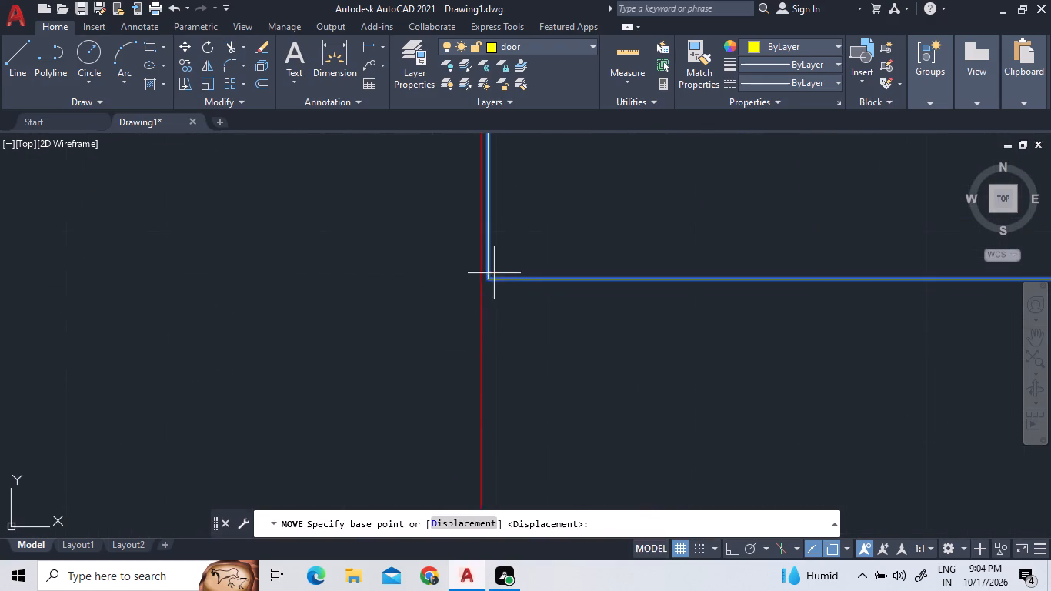
scroll(489, 277, "up", 6)
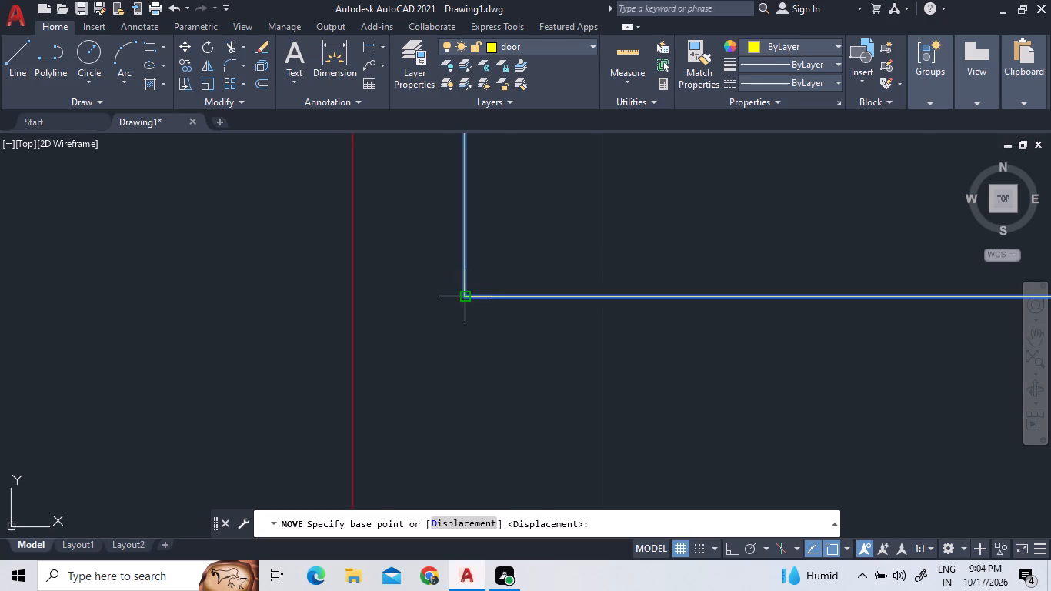
double_click(461, 298)
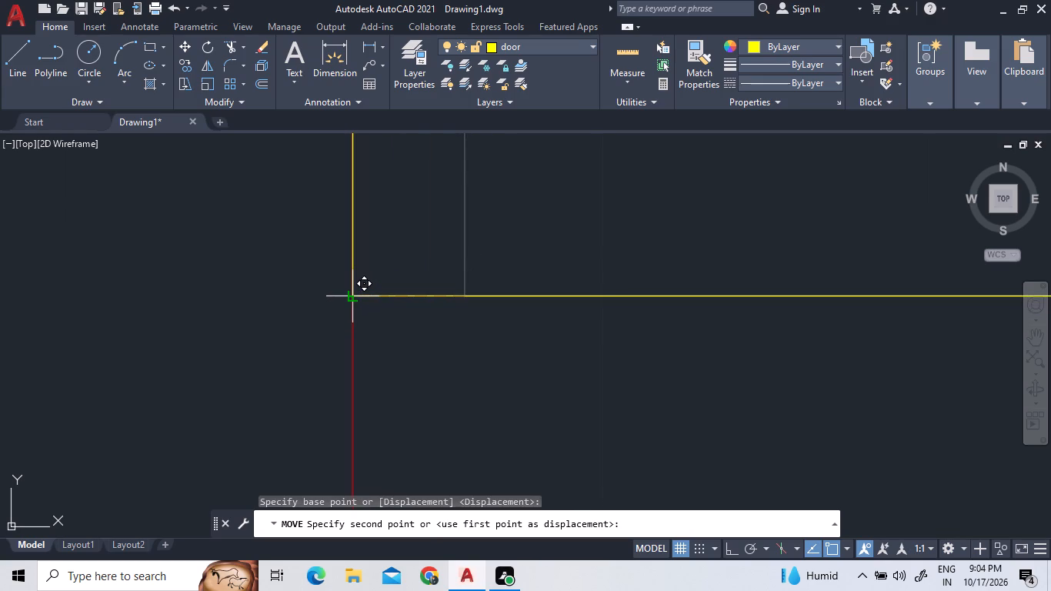
double_click(349, 294)
Examine how the placed window symbol's lower-right corner aligns with the wall's inner magenta line.
scroll(356, 281, "down", 10)
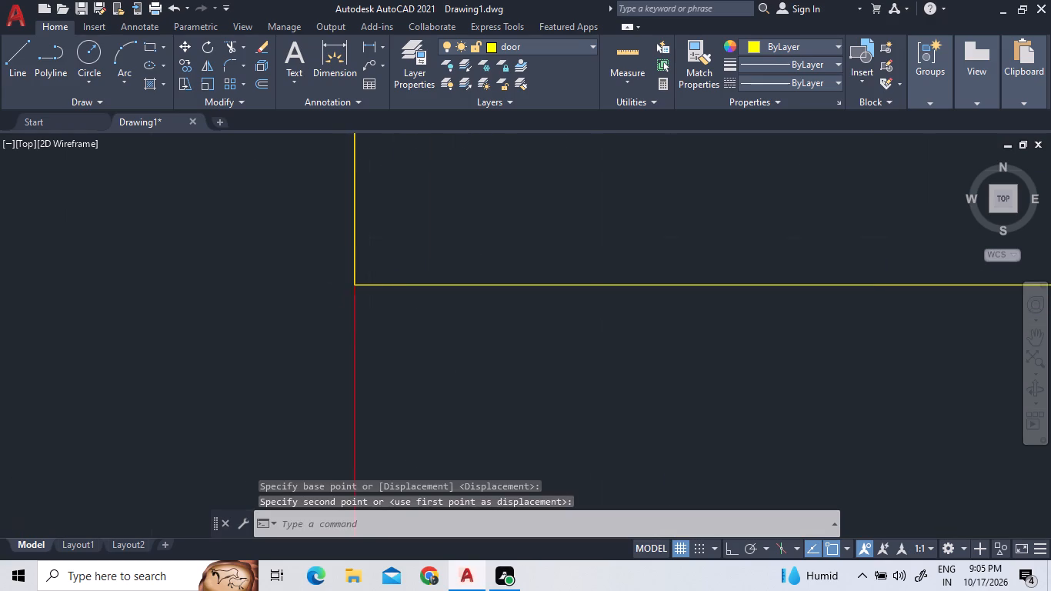
scroll(365, 298, "down", 4)
scroll(616, 281, "down", 1)
scroll(644, 296, "up", 3)
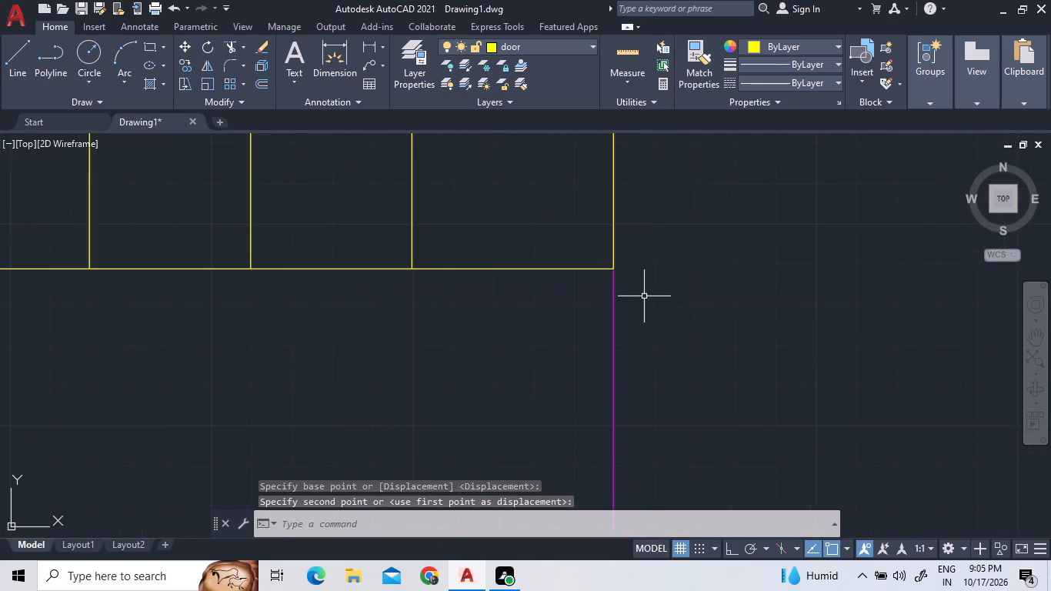
scroll(606, 261, "up", 6)
scroll(666, 295, "up", 3)
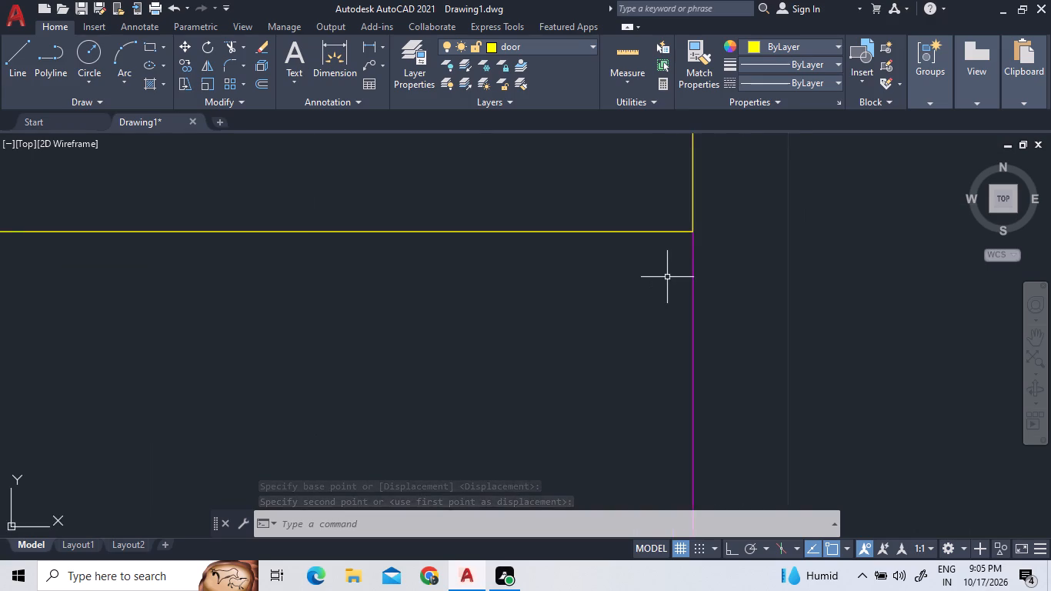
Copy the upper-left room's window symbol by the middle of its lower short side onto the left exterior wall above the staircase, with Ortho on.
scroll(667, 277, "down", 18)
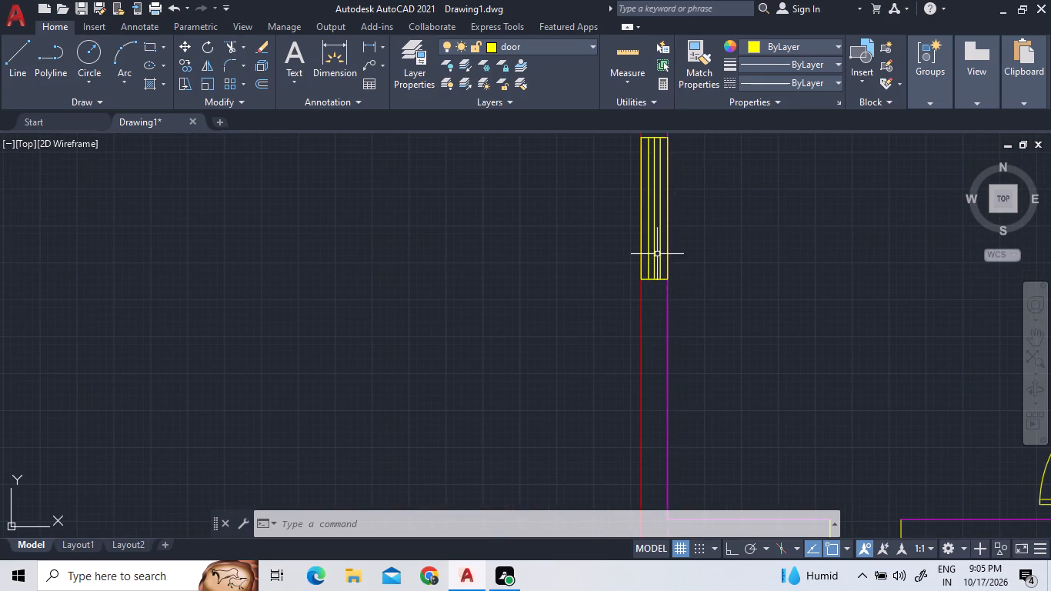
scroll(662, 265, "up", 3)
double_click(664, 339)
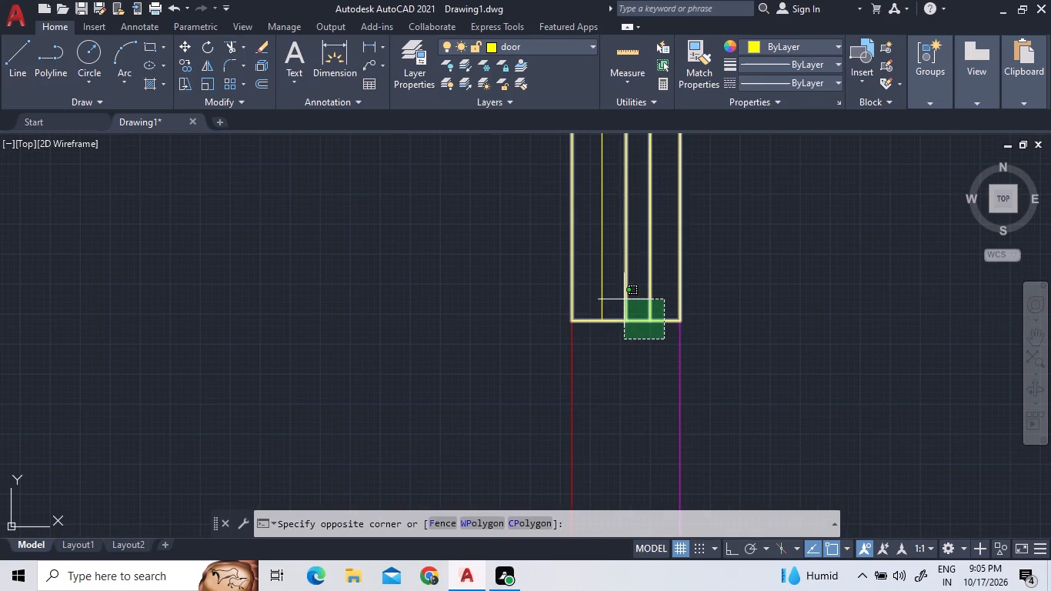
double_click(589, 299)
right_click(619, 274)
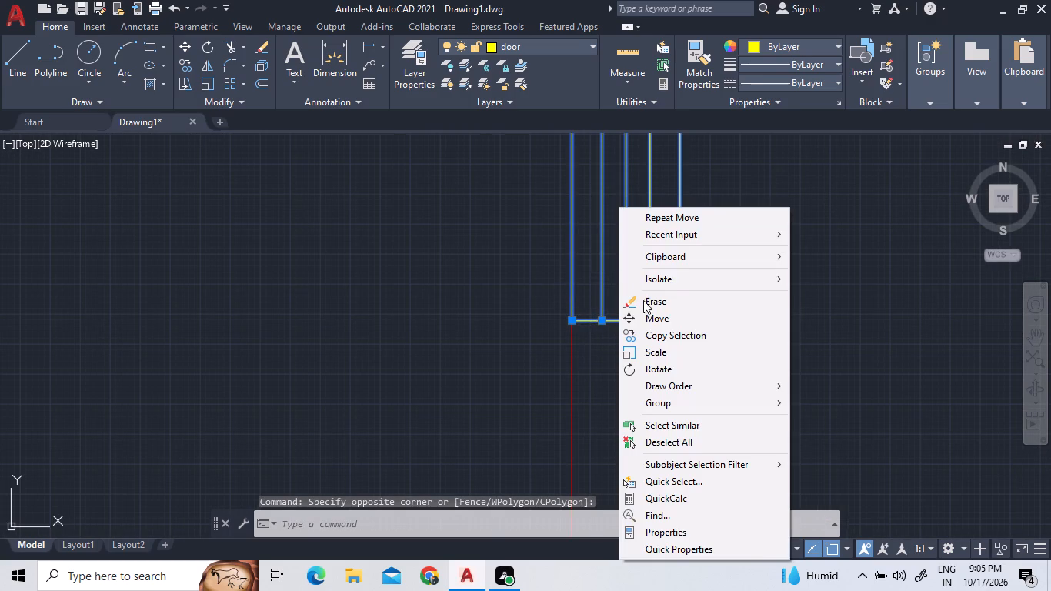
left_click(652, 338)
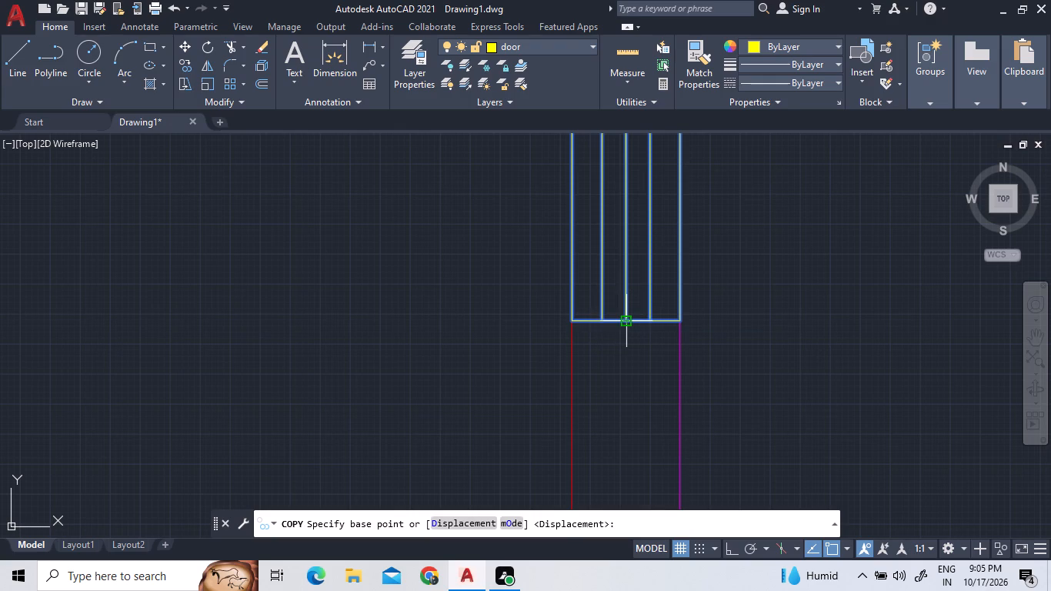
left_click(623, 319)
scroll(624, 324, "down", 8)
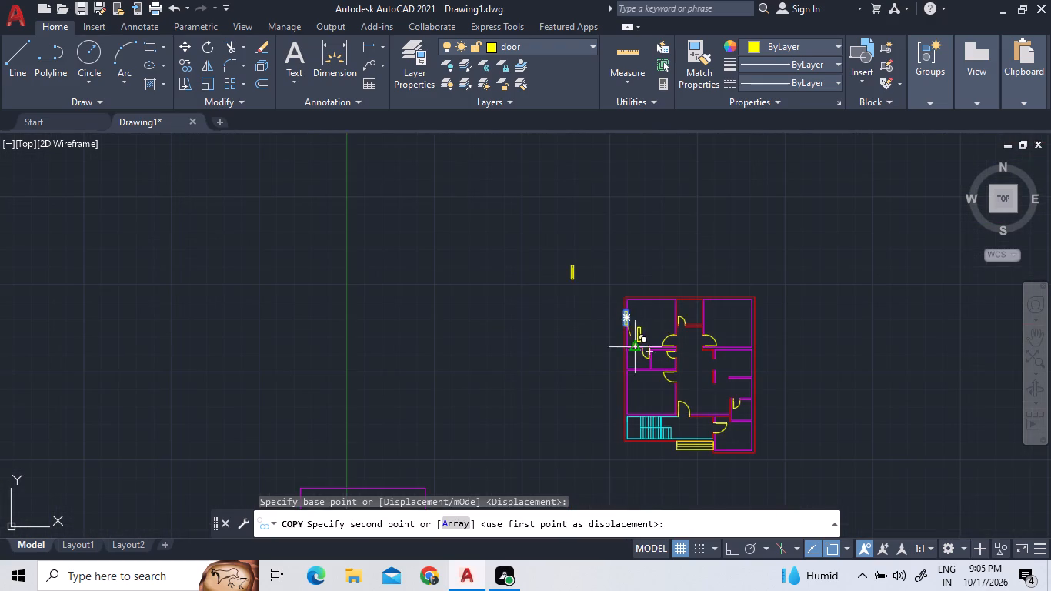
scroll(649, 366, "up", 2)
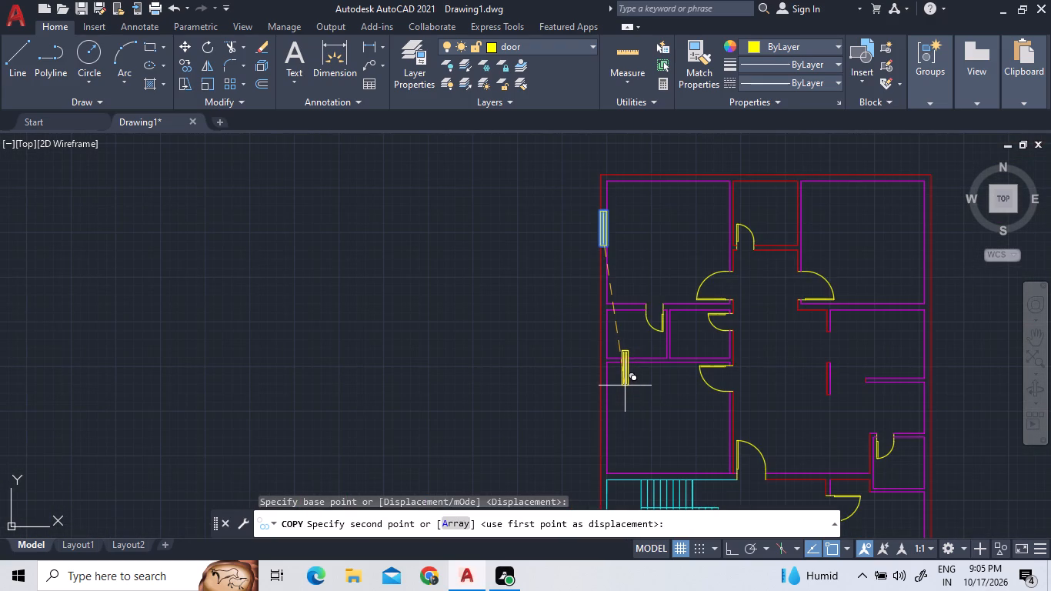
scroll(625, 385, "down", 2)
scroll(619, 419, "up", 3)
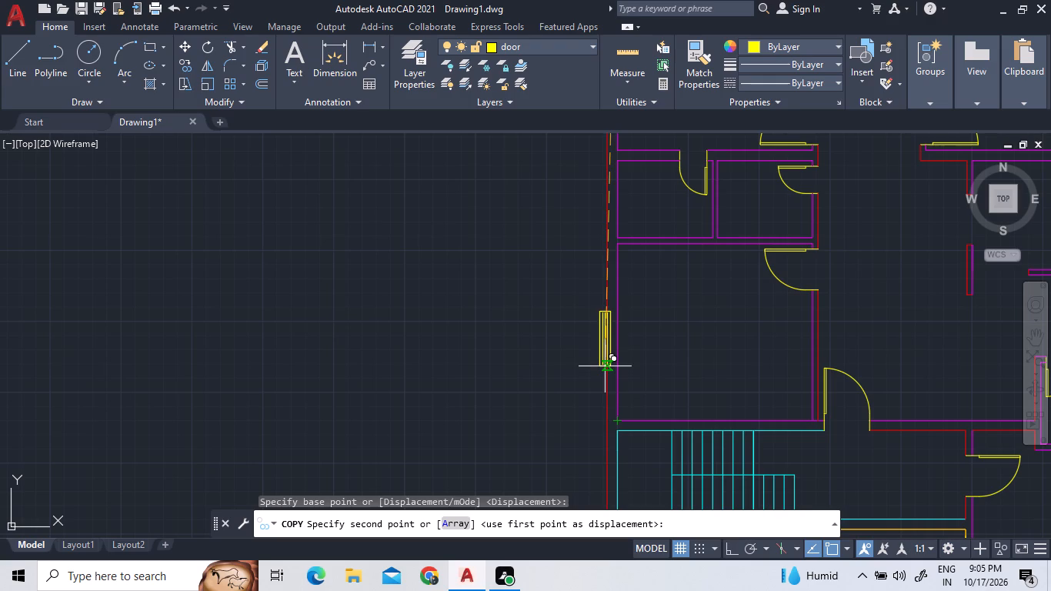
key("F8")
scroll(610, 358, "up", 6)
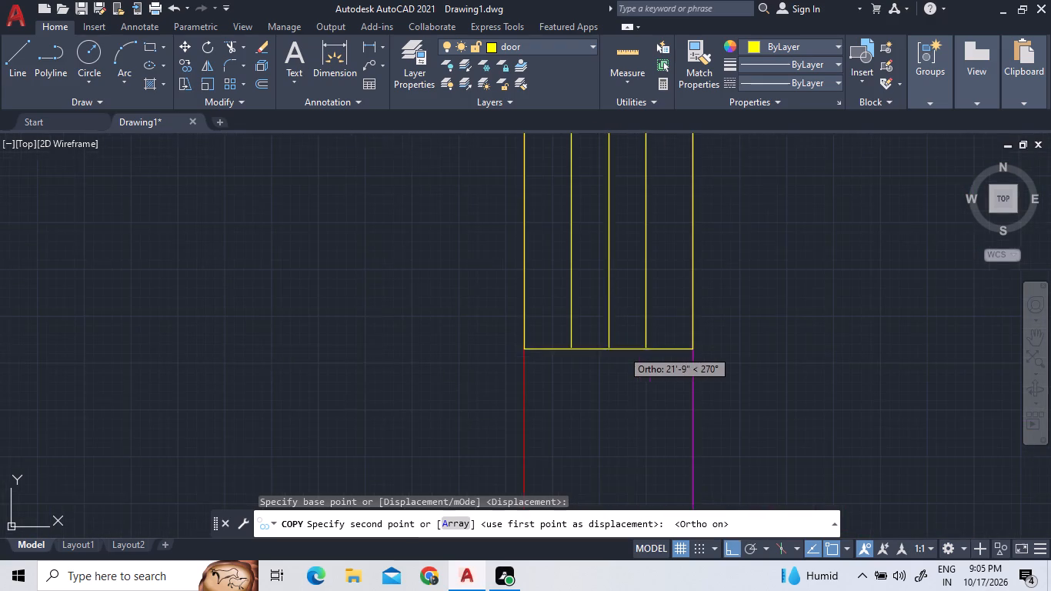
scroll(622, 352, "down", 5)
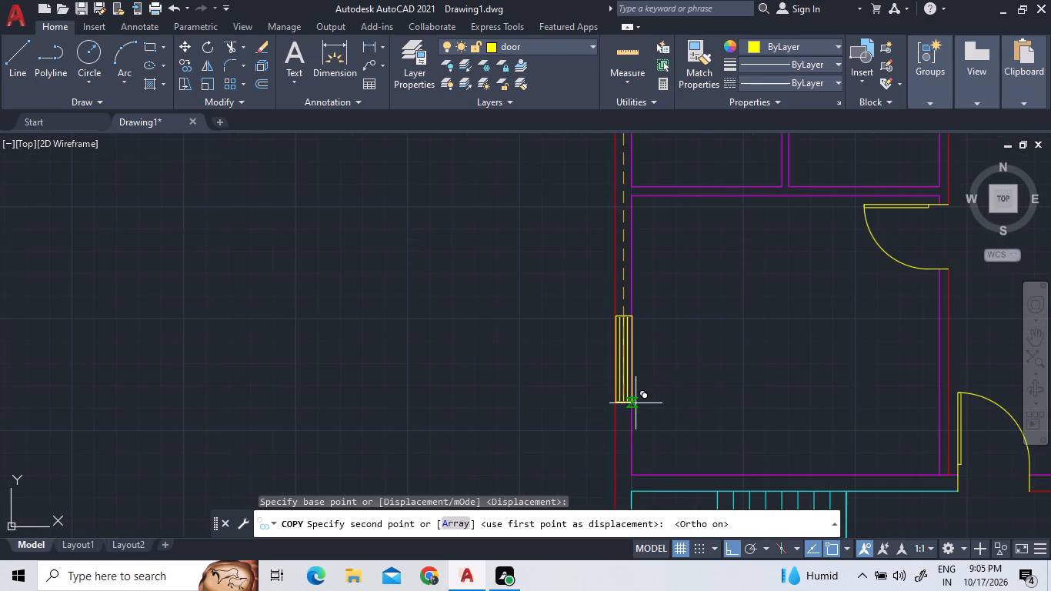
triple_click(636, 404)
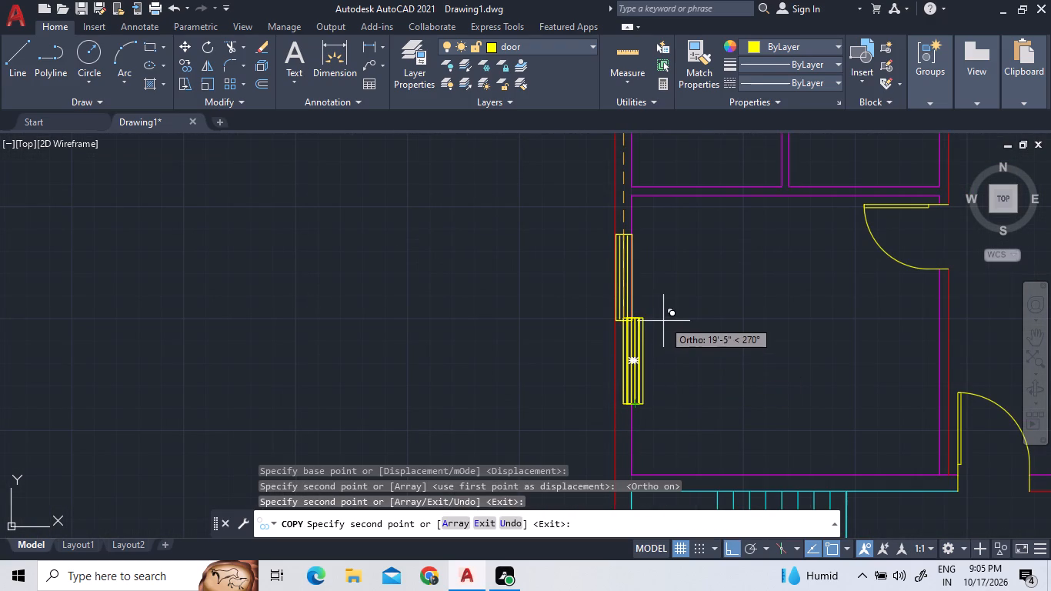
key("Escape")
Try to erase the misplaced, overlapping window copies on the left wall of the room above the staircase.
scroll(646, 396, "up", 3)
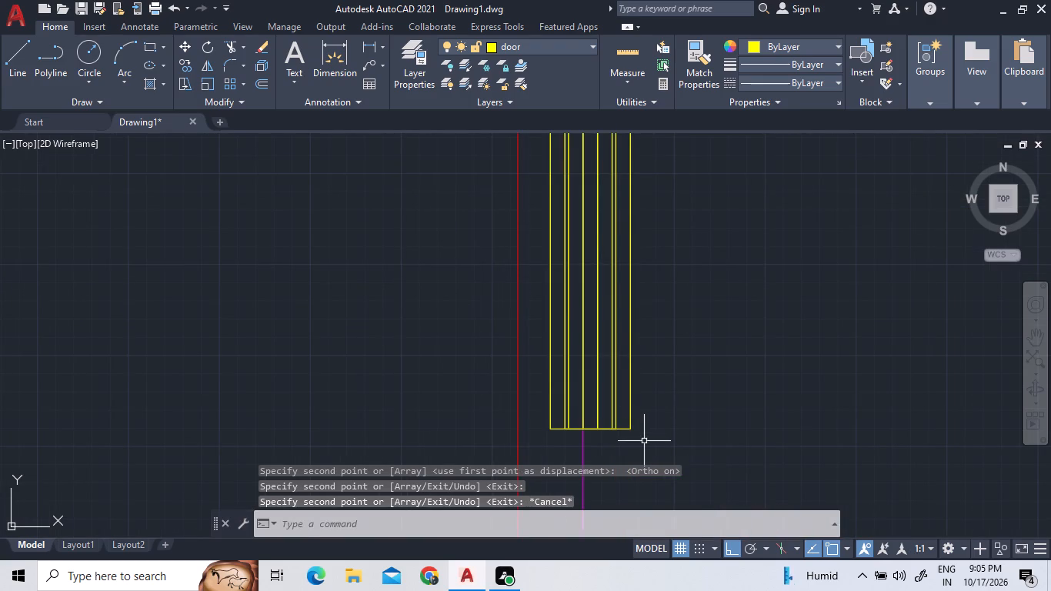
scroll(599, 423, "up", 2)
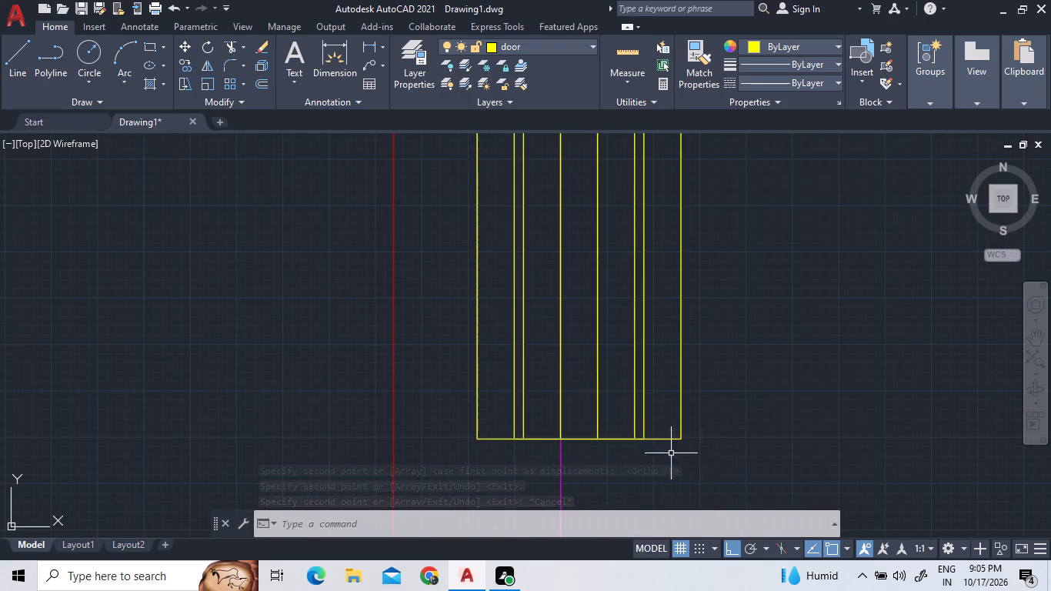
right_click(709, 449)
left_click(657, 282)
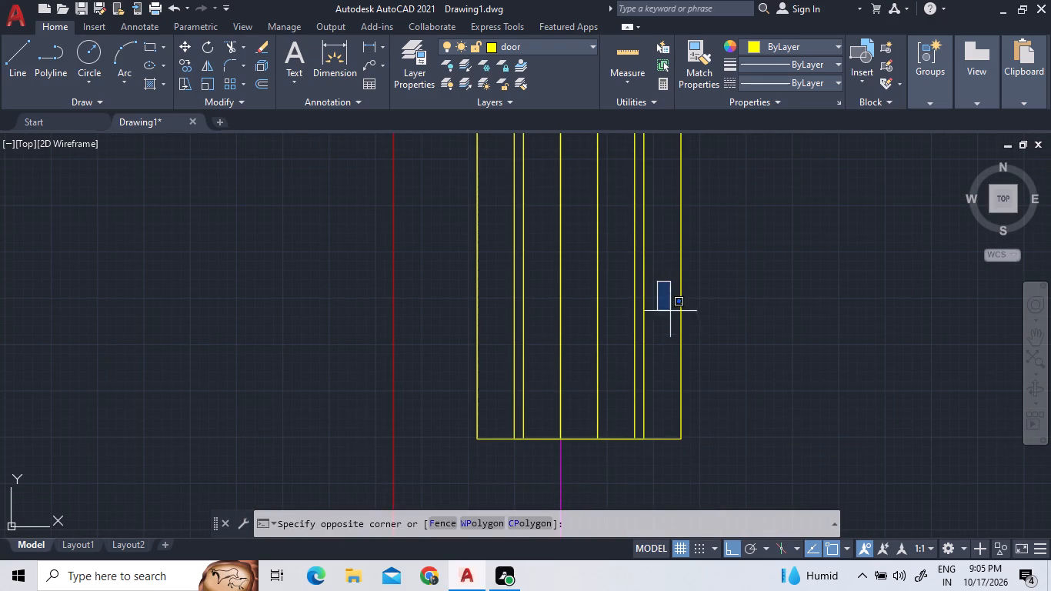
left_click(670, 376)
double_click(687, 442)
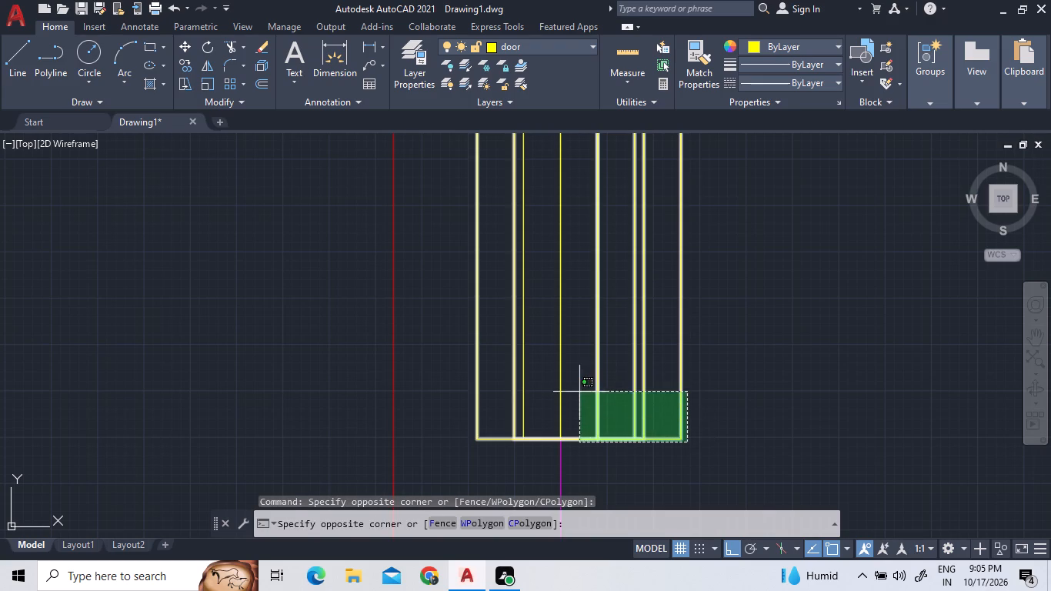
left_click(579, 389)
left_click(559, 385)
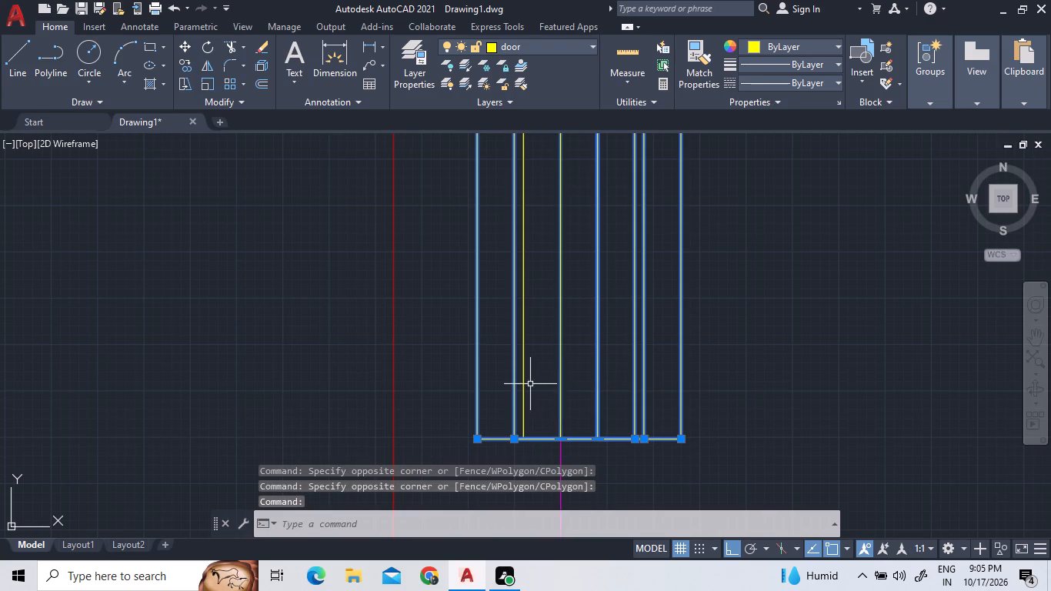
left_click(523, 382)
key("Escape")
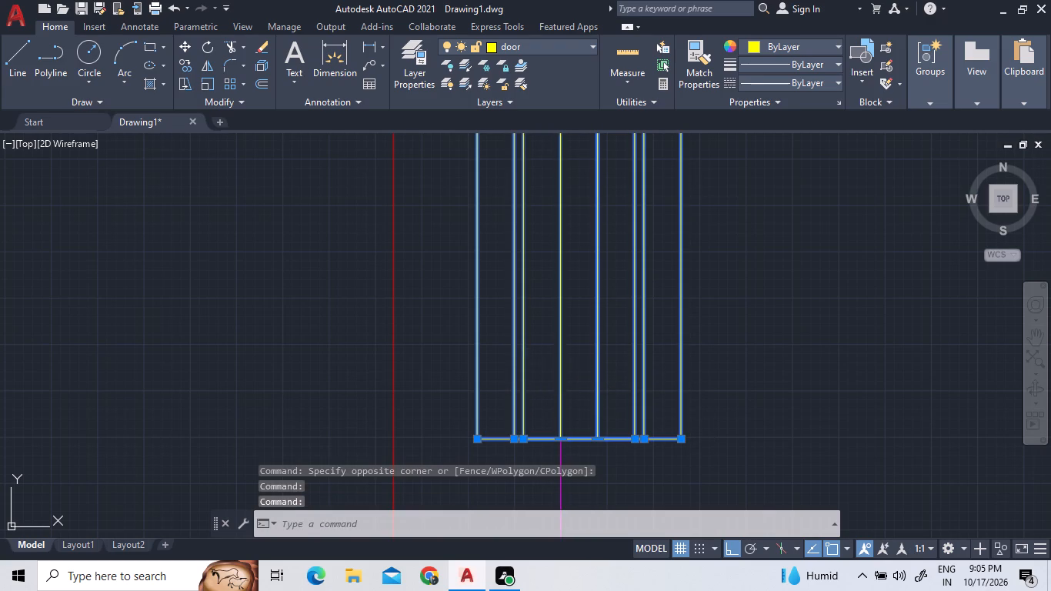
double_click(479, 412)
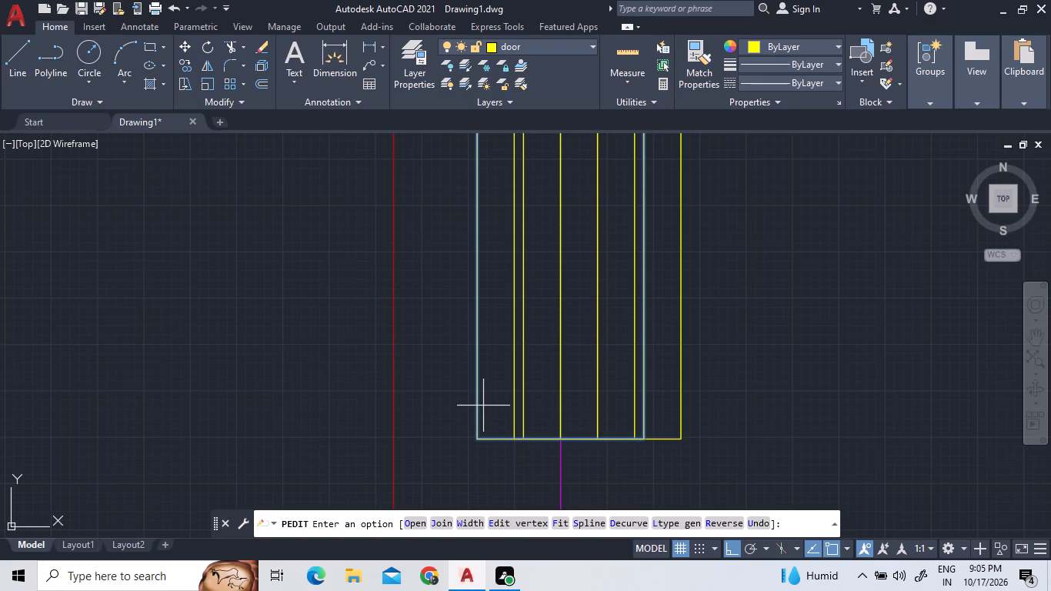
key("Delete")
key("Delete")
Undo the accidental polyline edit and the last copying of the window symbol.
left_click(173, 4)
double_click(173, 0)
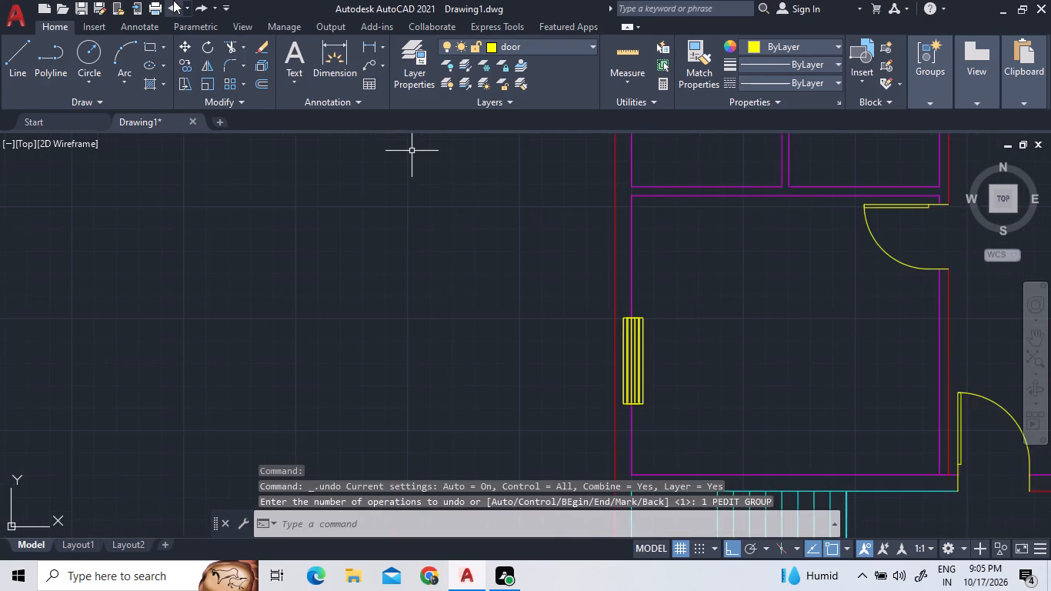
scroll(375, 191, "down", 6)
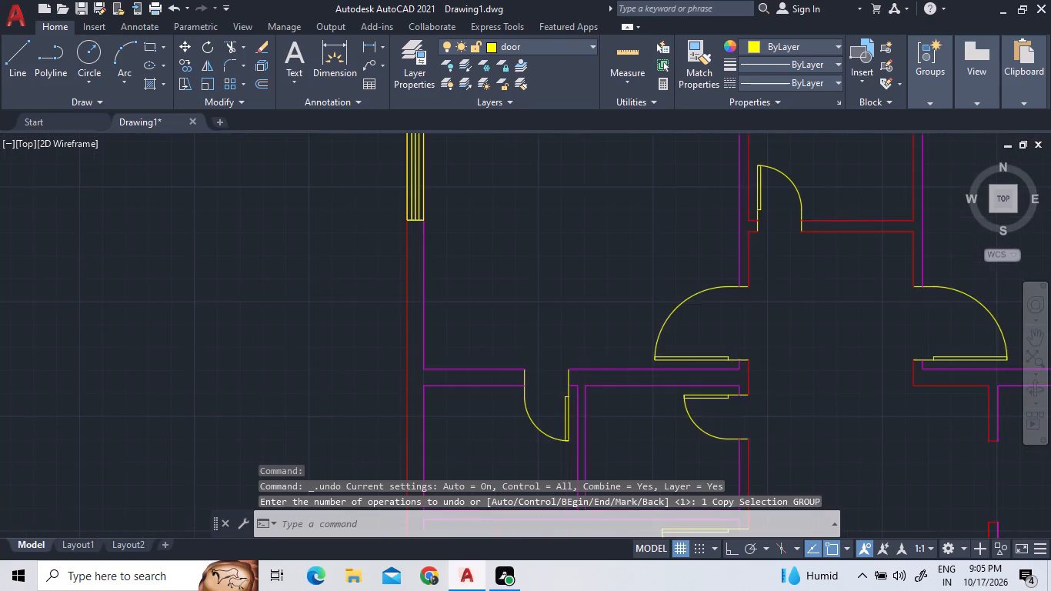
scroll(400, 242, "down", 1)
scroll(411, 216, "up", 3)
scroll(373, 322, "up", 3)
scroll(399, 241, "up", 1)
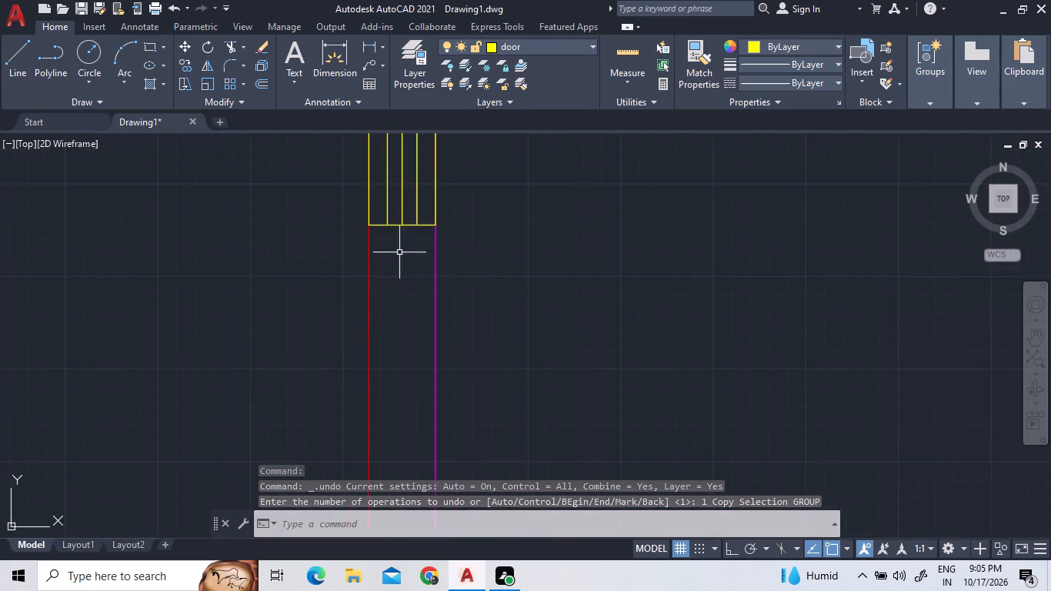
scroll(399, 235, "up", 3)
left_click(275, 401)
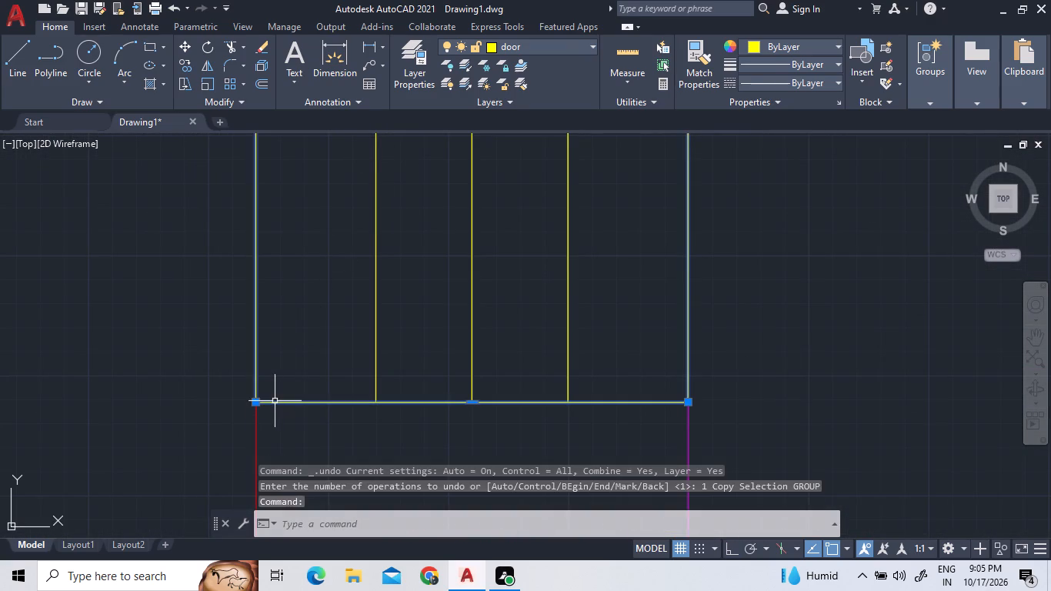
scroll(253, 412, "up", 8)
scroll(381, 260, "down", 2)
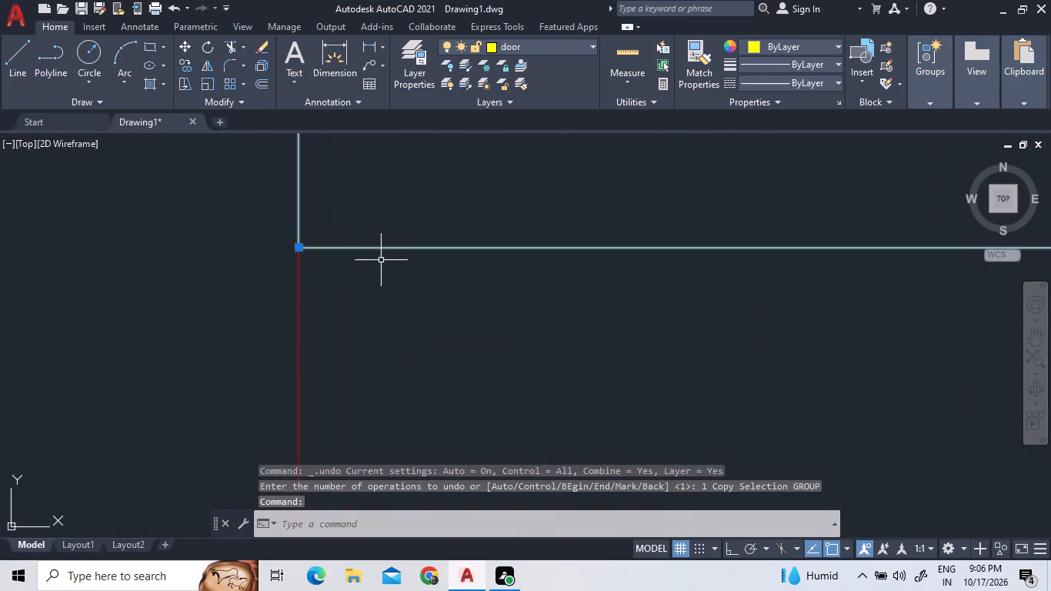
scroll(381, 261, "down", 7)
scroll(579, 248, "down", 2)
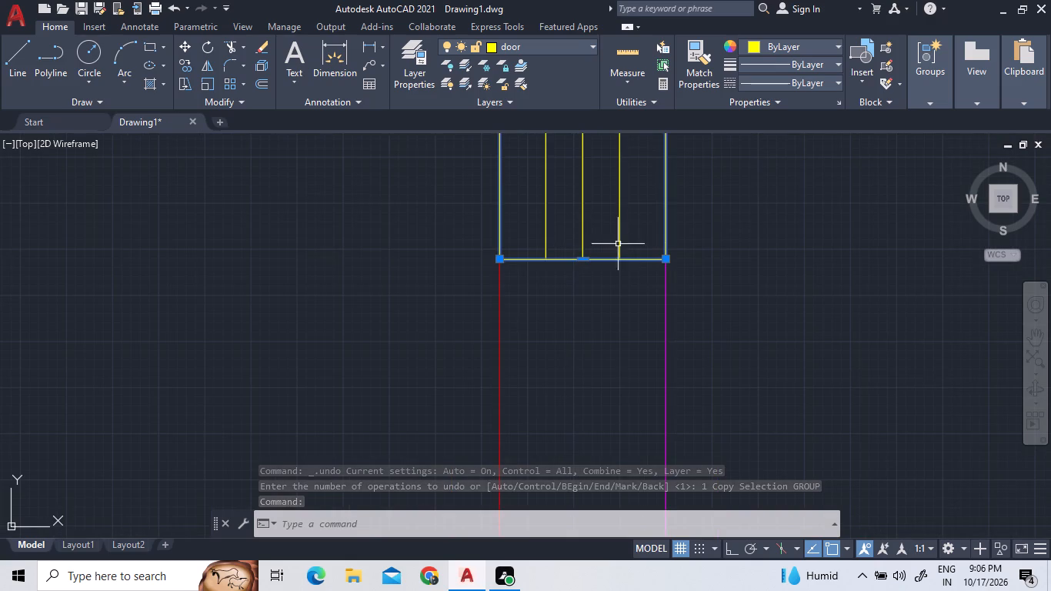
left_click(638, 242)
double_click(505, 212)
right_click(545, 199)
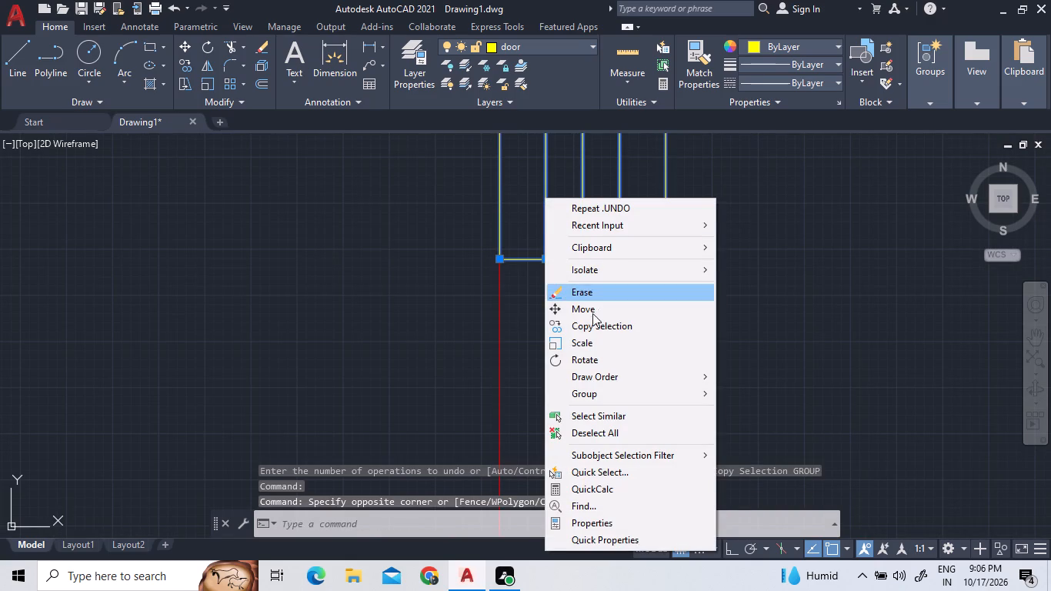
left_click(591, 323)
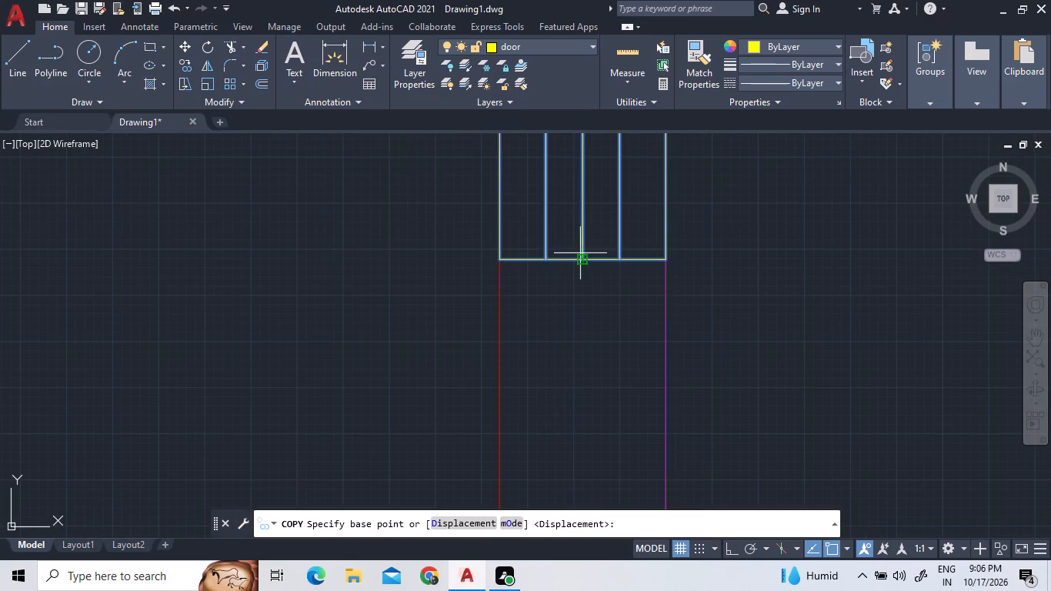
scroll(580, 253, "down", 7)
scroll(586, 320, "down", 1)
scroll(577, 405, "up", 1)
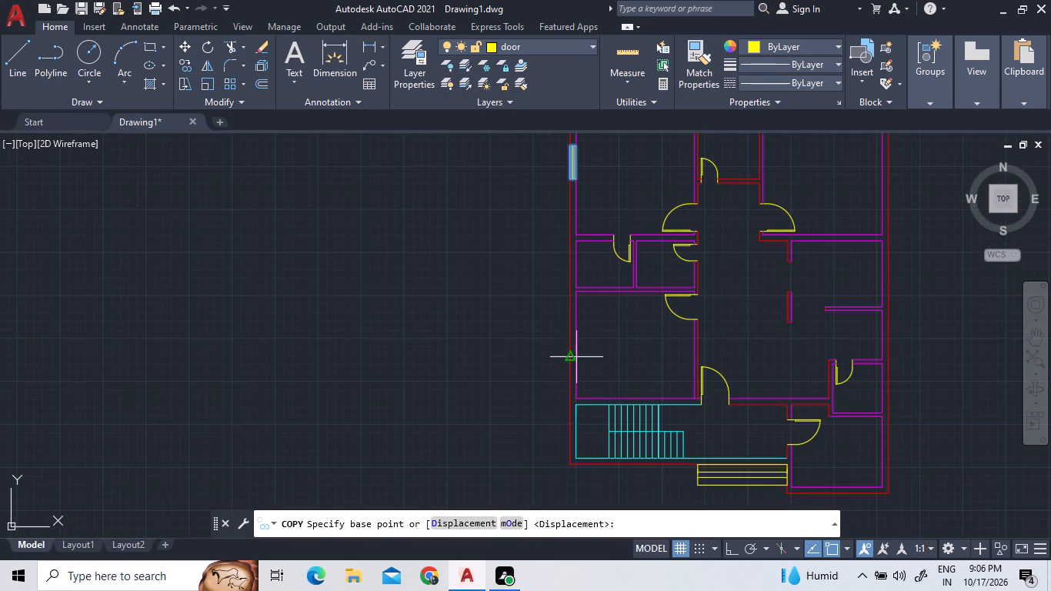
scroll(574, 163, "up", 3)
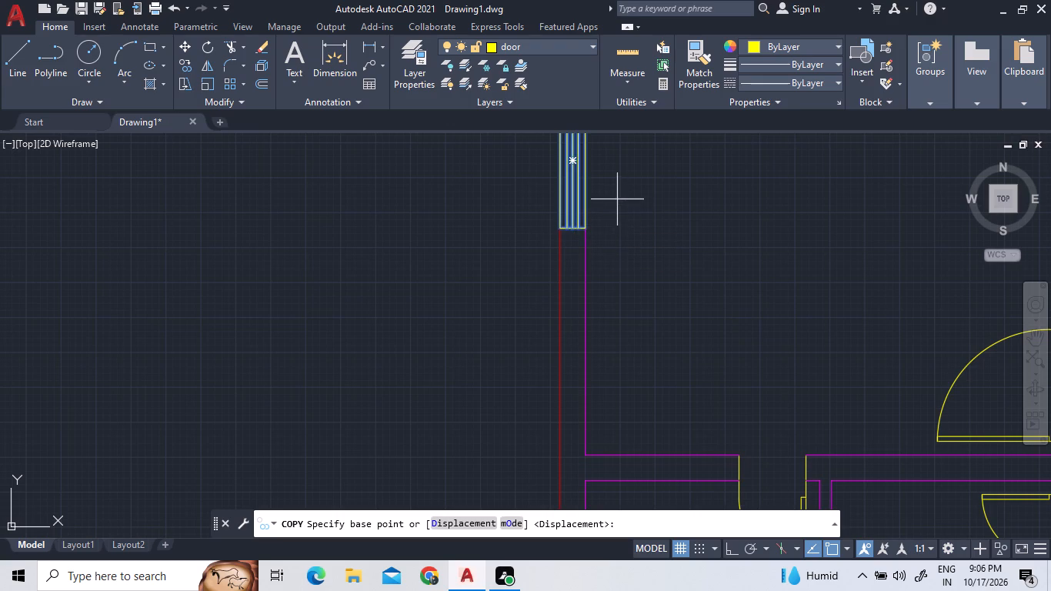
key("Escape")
Copy the upper-left room's window symbol by its lower side's midpoint down to the left exterior wall above the staircase, with Ortho on.
scroll(587, 215, "up", 4)
left_click(539, 318)
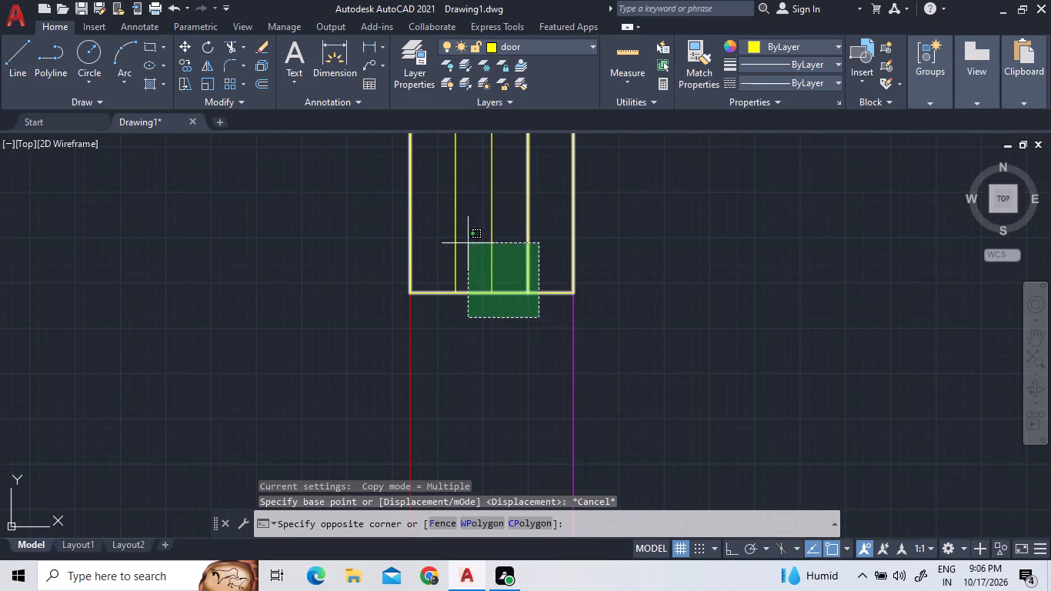
left_click(445, 216)
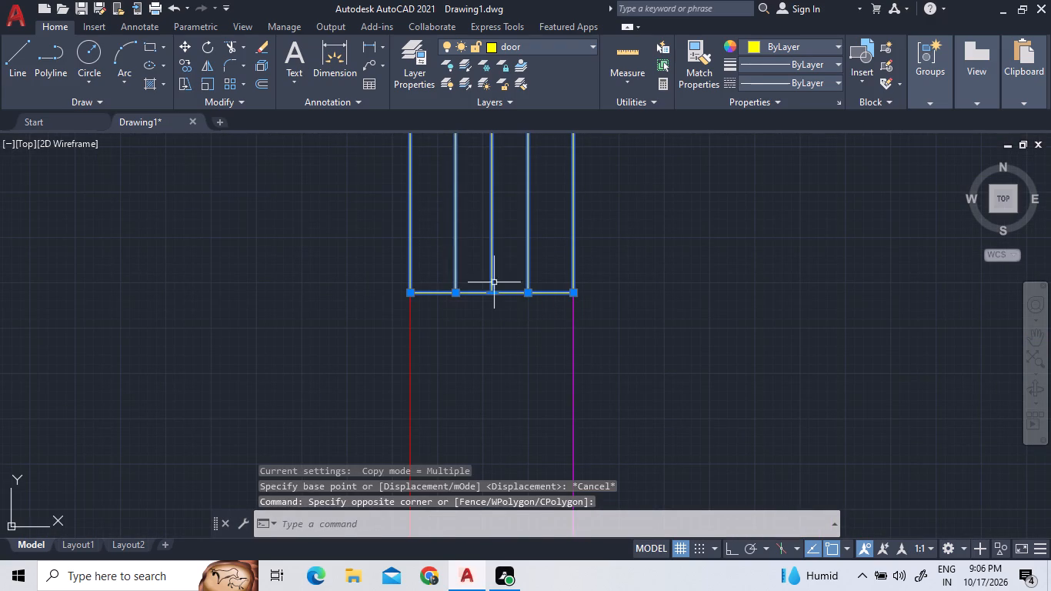
left_click(491, 295)
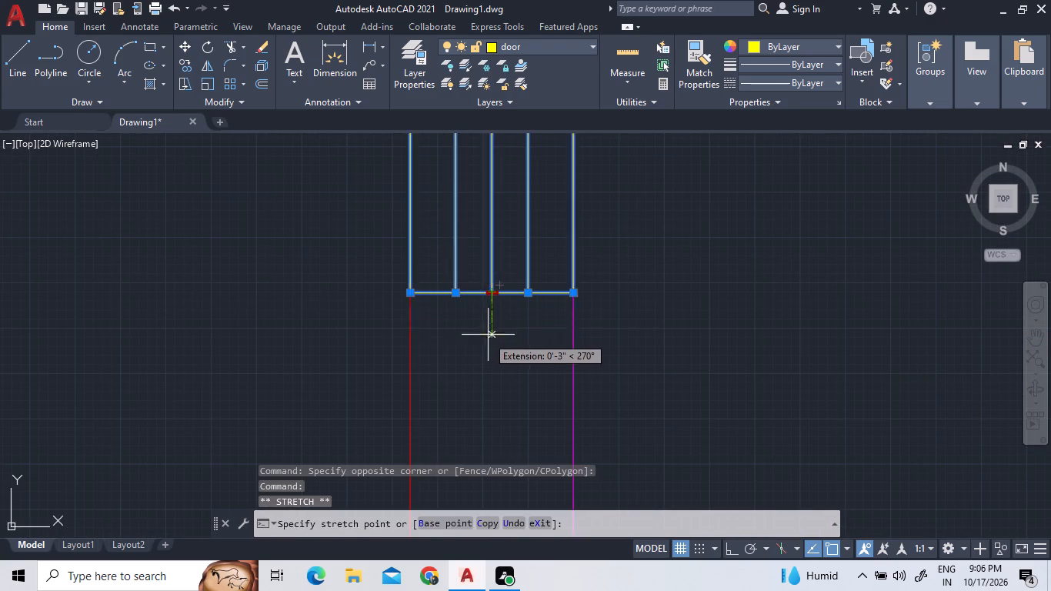
key("Escape")
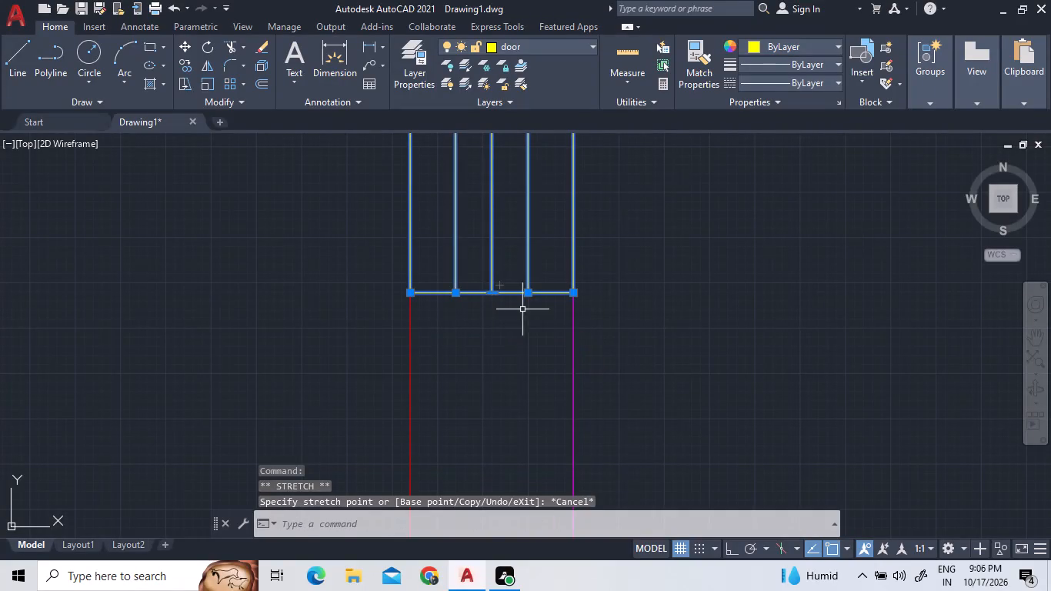
right_click(511, 311)
left_click(560, 335)
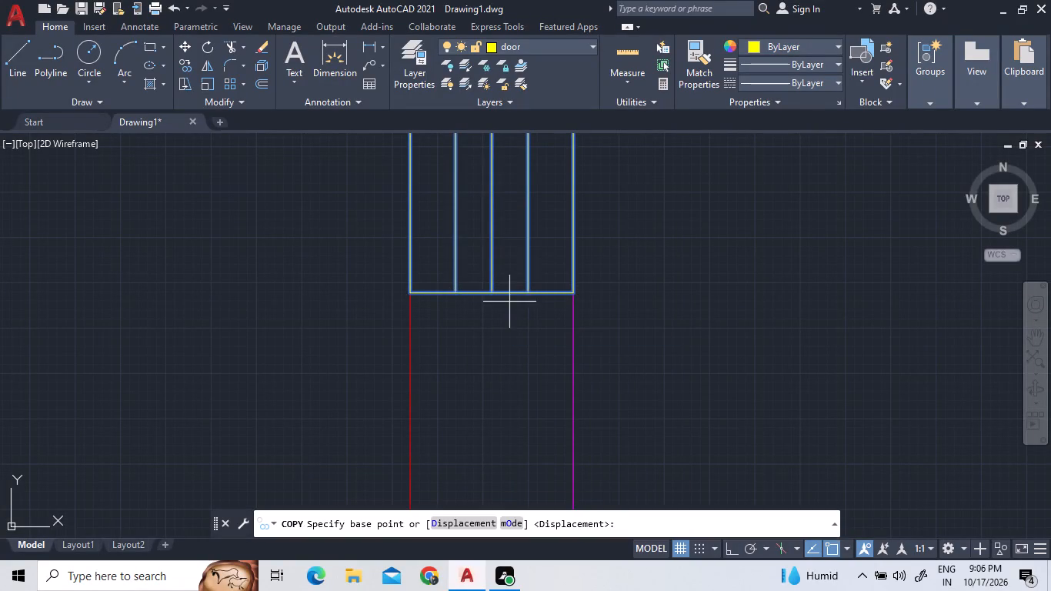
double_click(488, 290)
scroll(514, 314, "down", 3)
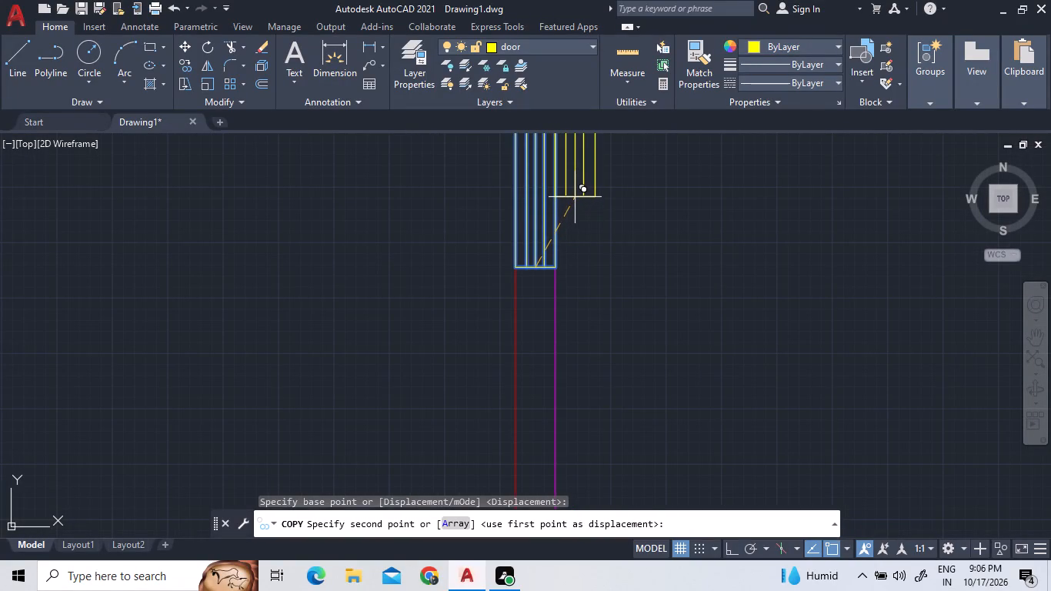
key("F8")
scroll(556, 378, "down", 4)
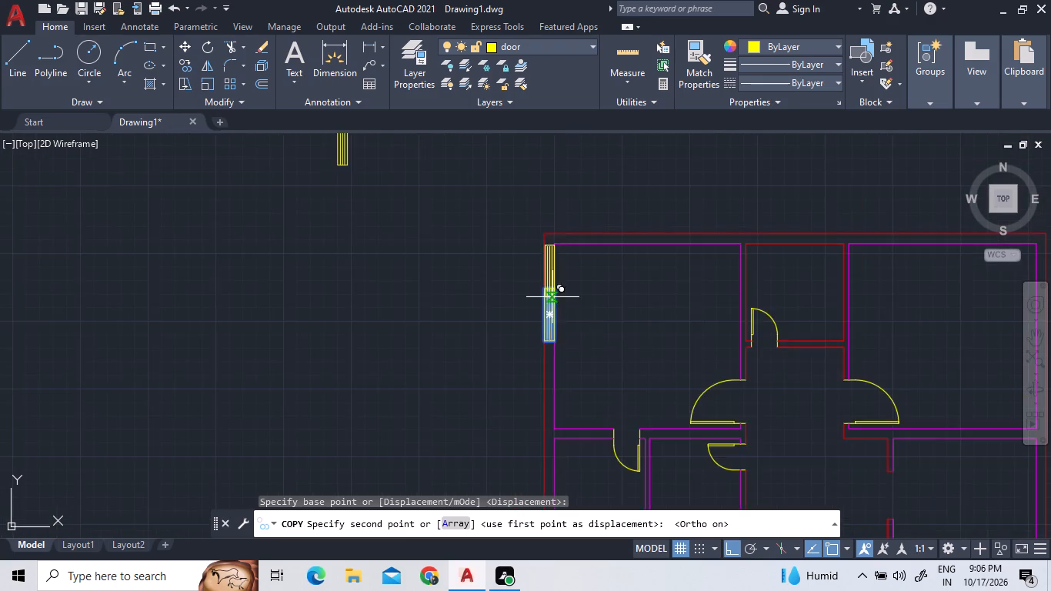
scroll(551, 297, "down", 4)
scroll(550, 371, "up", 4)
scroll(556, 284, "up", 5)
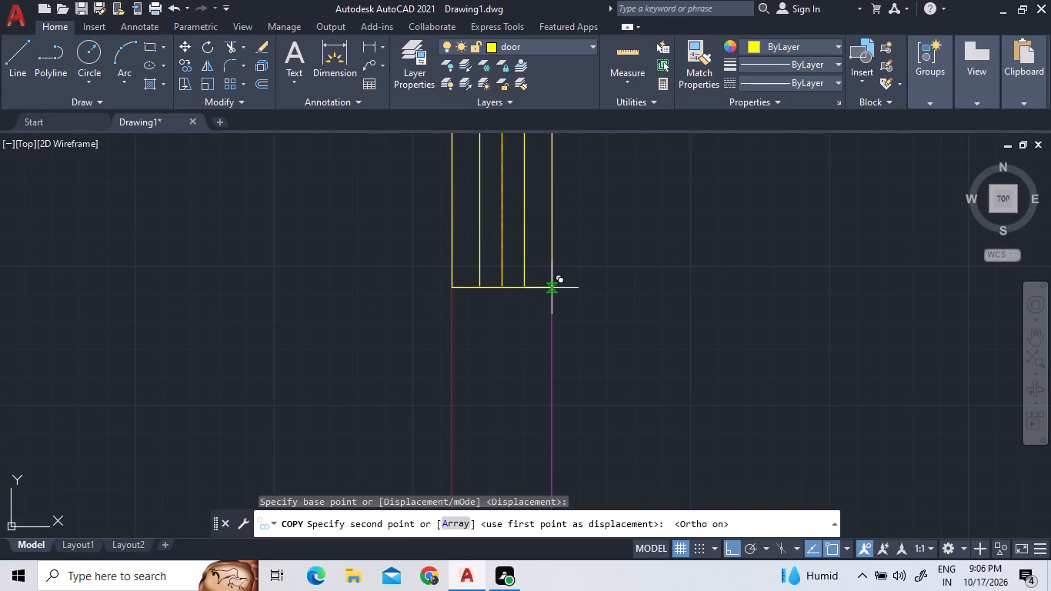
left_click(552, 288)
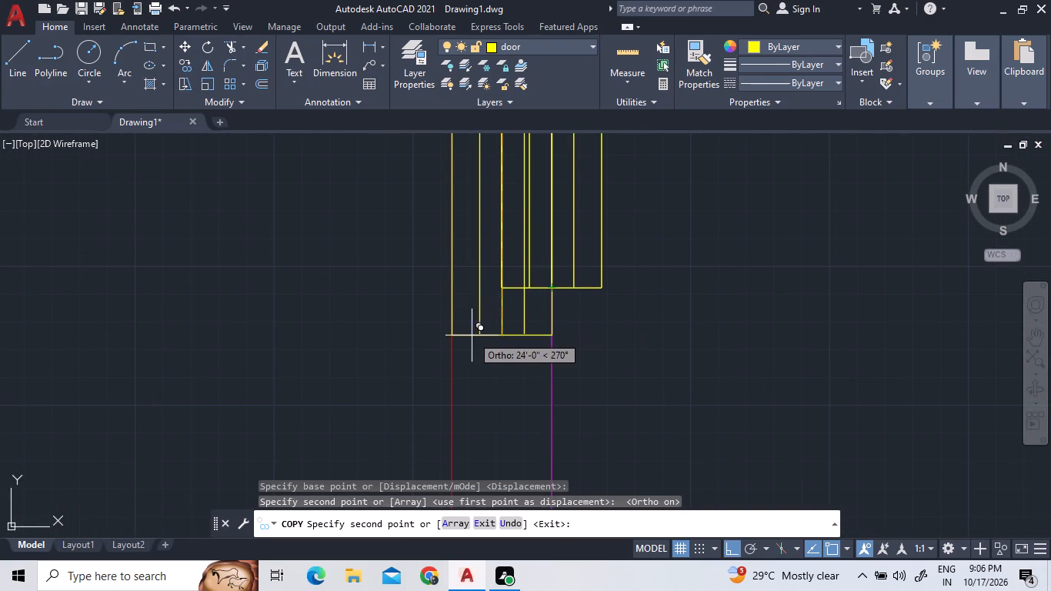
key("Escape")
Move the copied window symbol above the staircase horizontally so its lower-left corner lies on the left wall's outer red line.
double_click(606, 302)
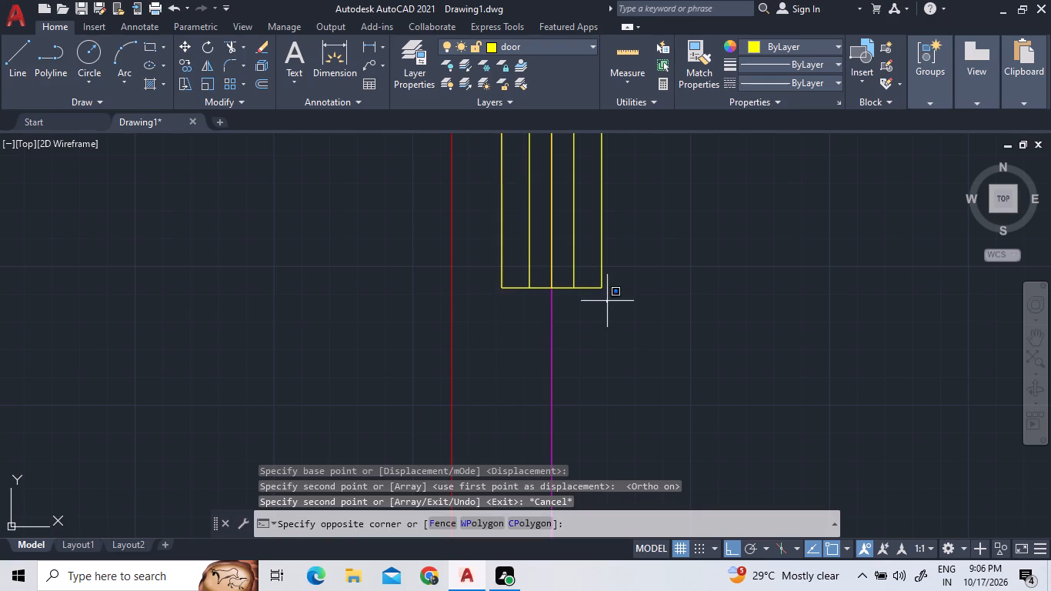
left_click(569, 250)
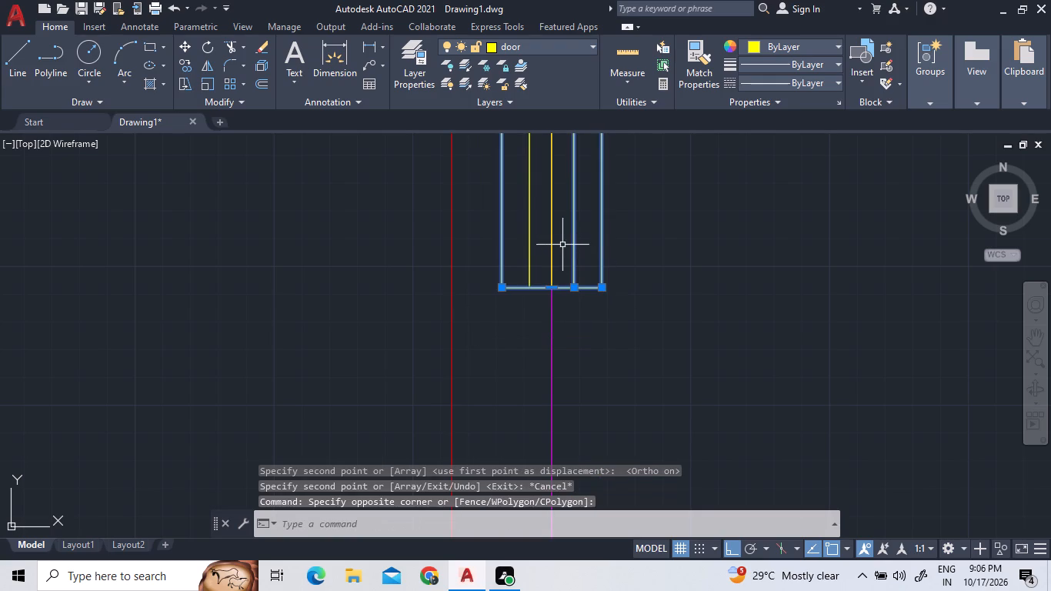
left_click(551, 239)
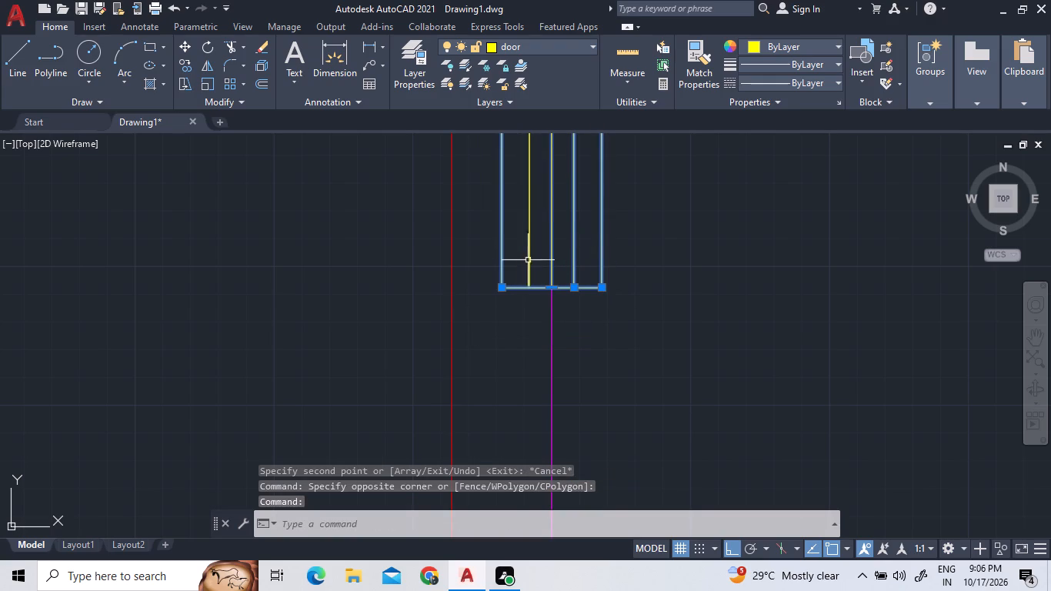
left_click(529, 260)
right_click(503, 277)
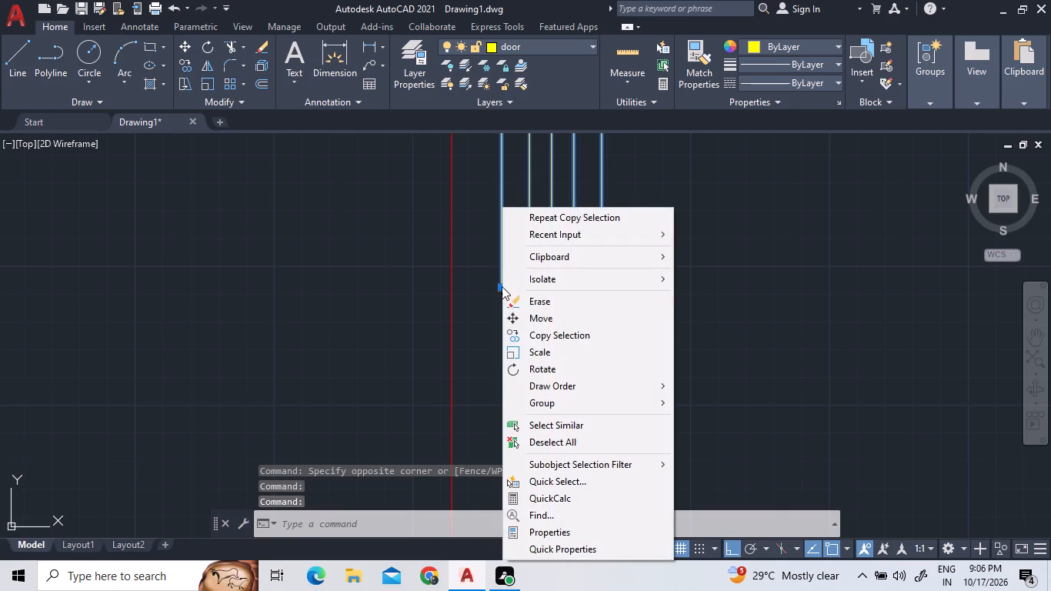
left_click(526, 317)
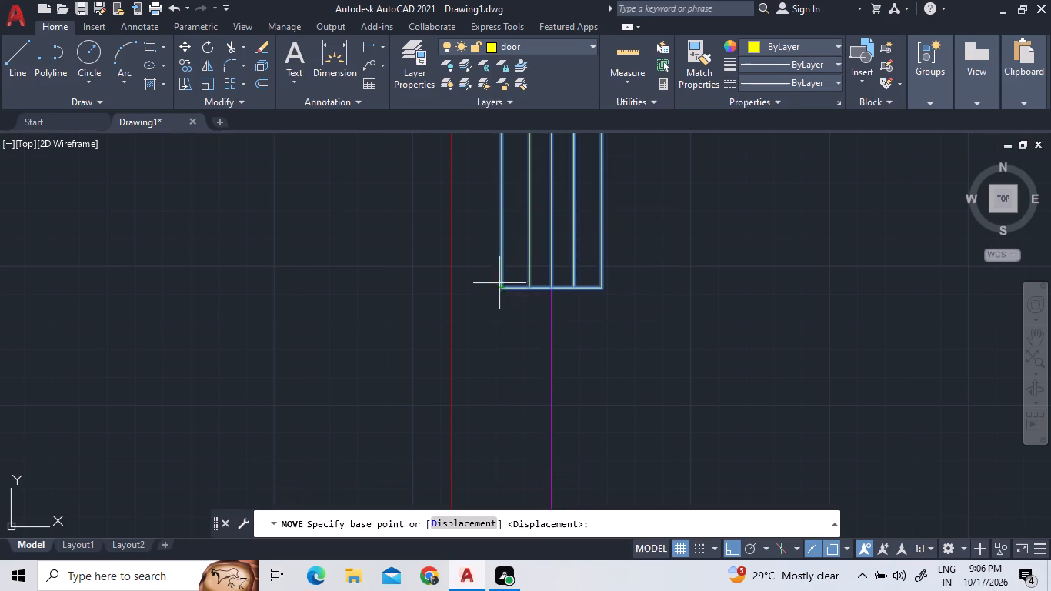
double_click(502, 286)
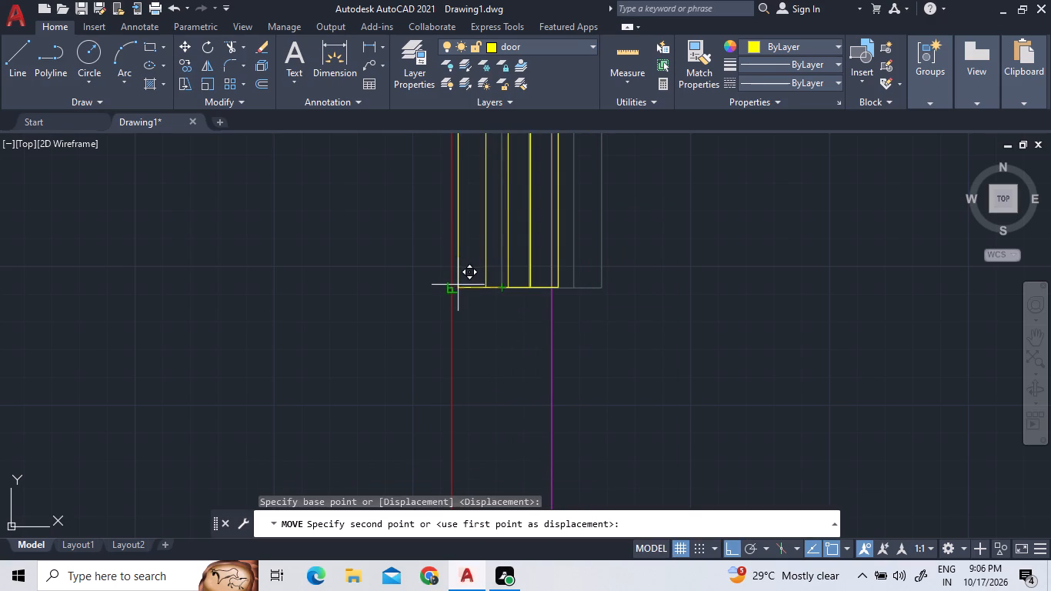
scroll(455, 292, "up", 4)
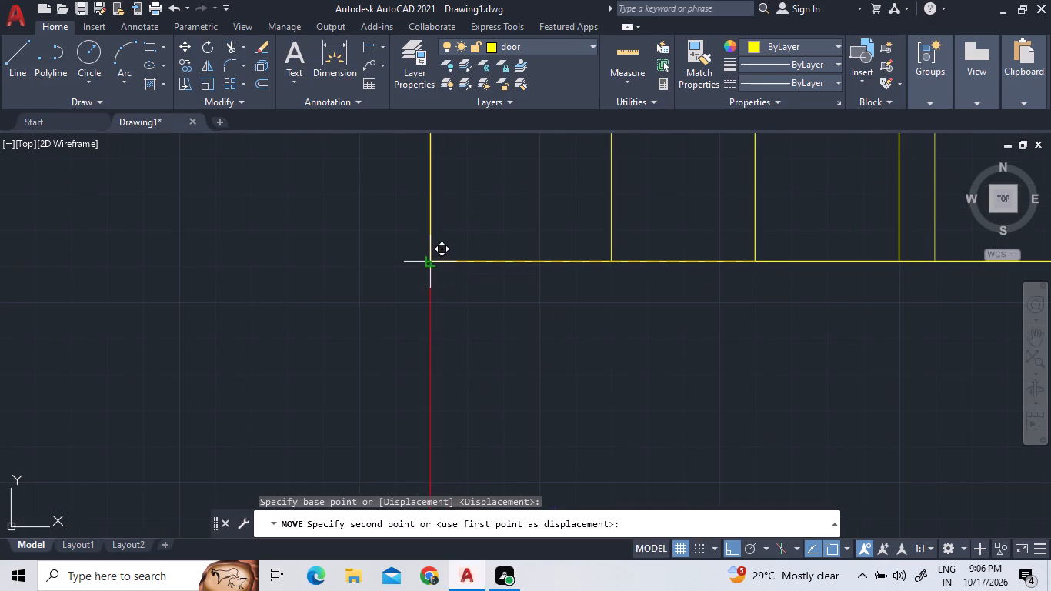
double_click(435, 260)
Erase the stray extra vertical line nearest the inner wall side of the window symbol above the staircase.
scroll(469, 319, "down", 10)
scroll(487, 292, "up", 3)
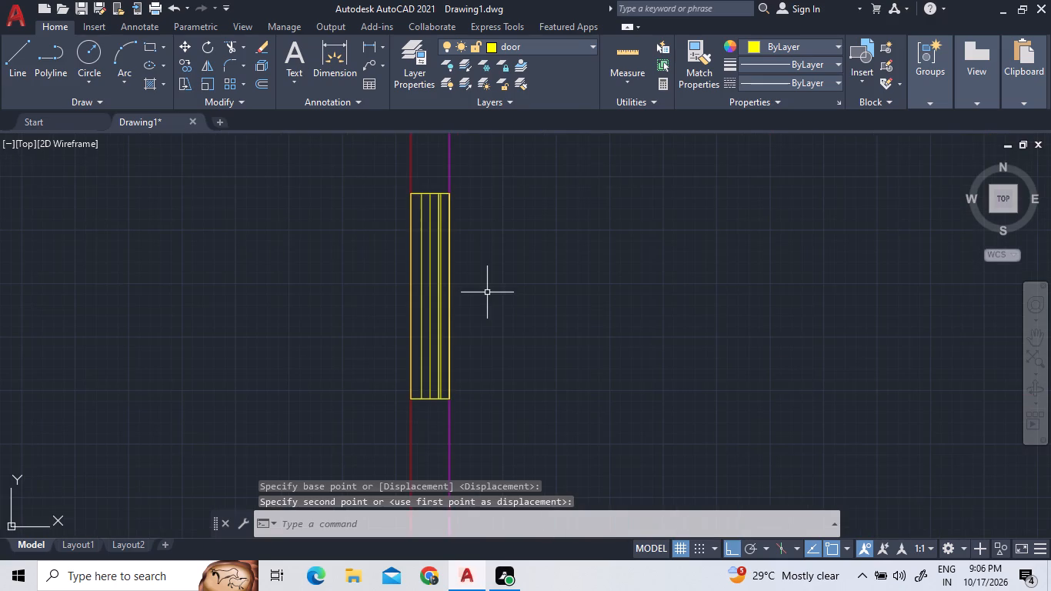
scroll(442, 229, "up", 4)
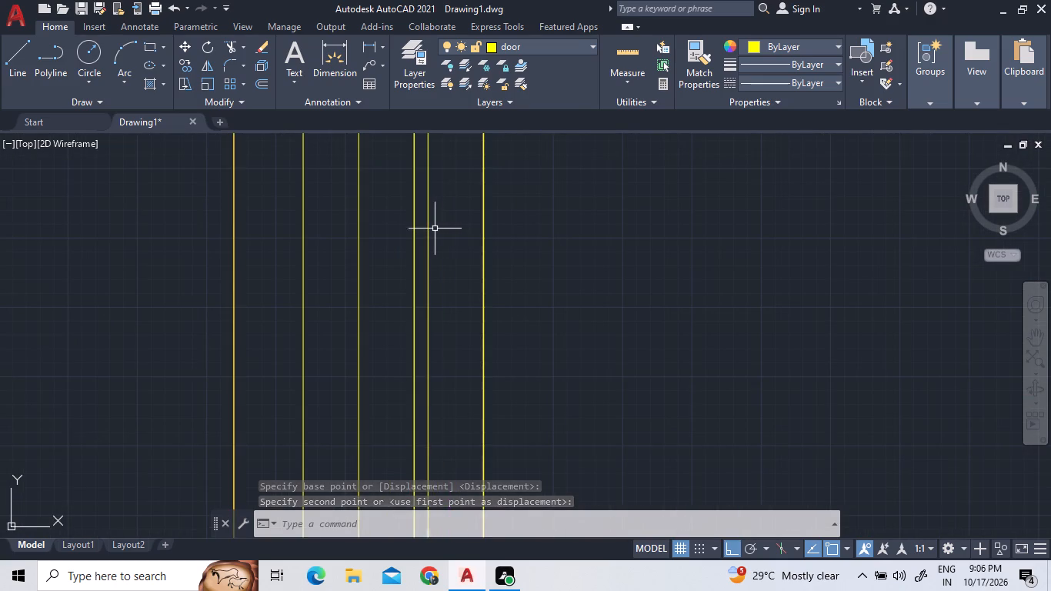
left_click(427, 231)
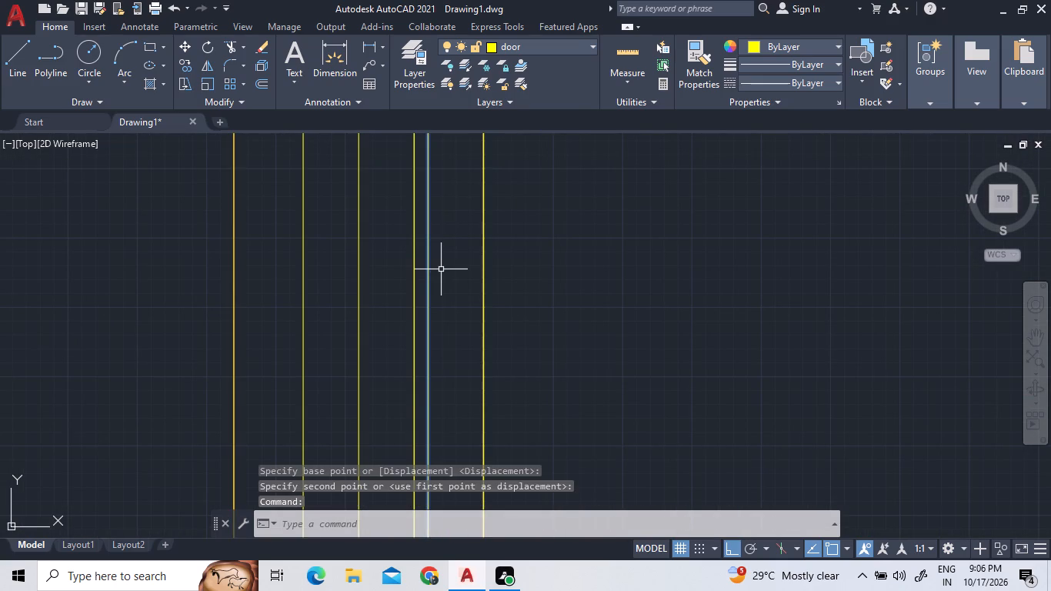
key("Delete")
Copy the upper-left room's window symbol by its centre about 37'-10" horizontally onto the upper-right room's right exterior wall.
scroll(441, 269, "down", 11)
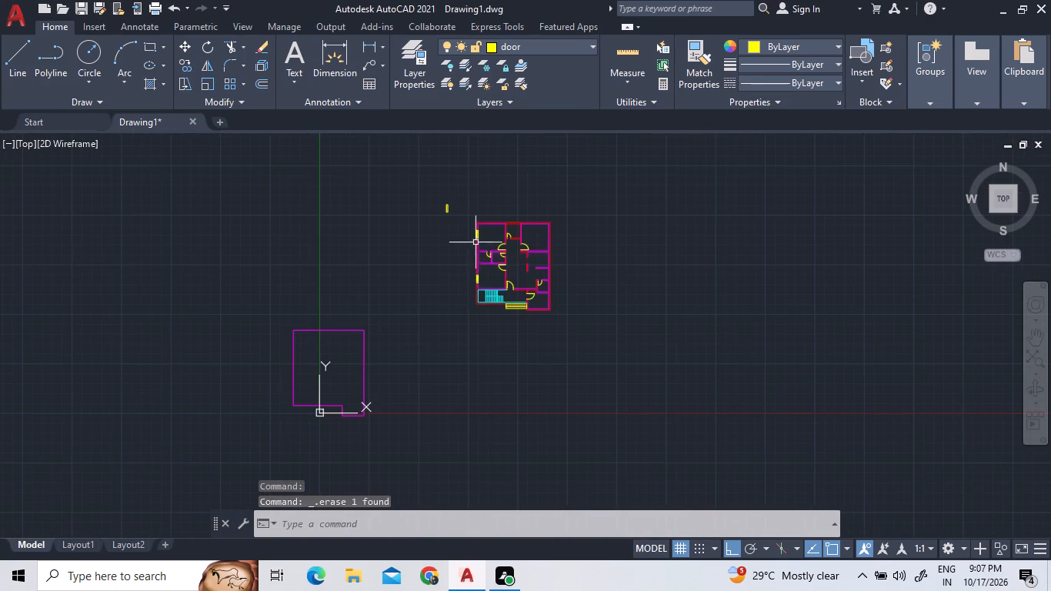
scroll(475, 240, "up", 7)
scroll(471, 192, "down", 6)
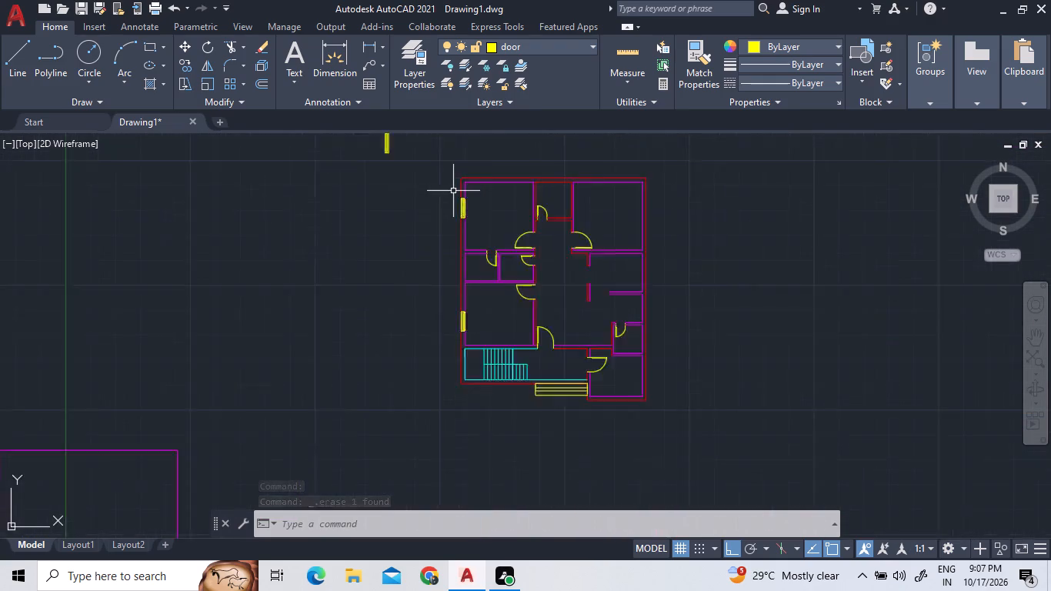
scroll(453, 191, "down", 1)
scroll(466, 202, "up", 8)
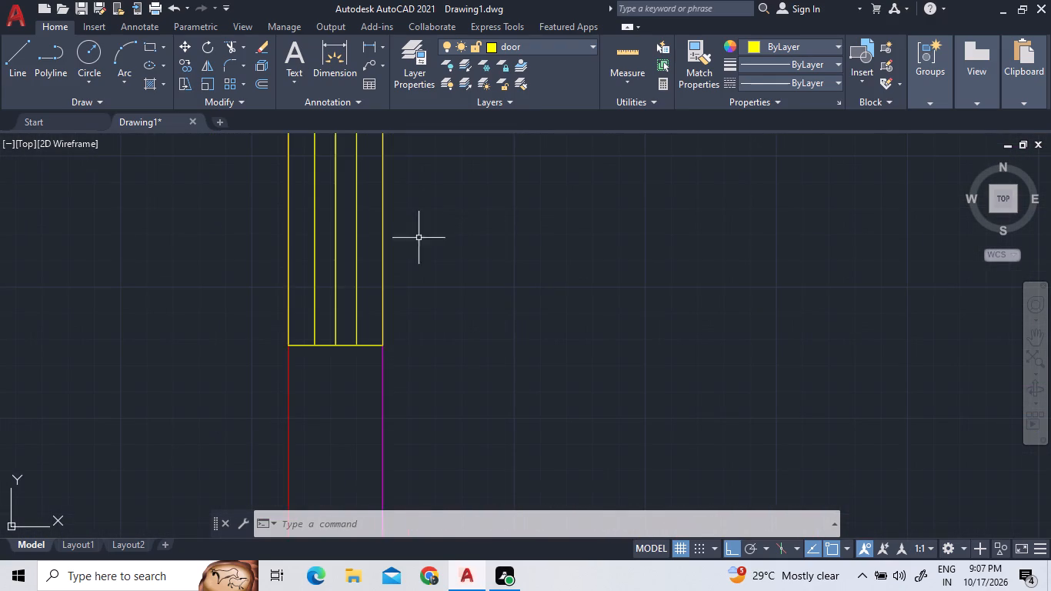
left_click(375, 349)
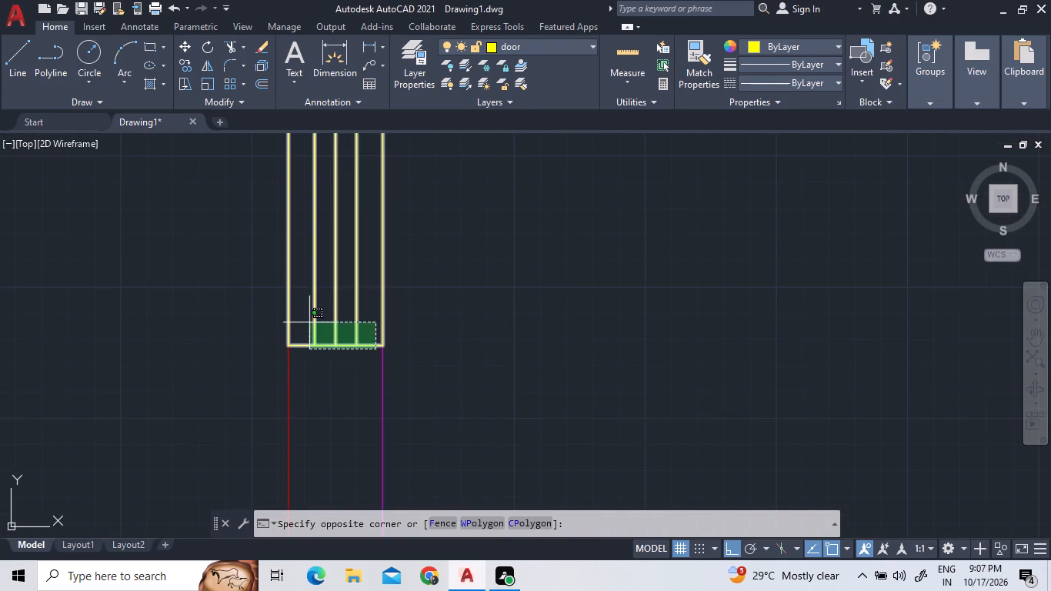
left_click(309, 322)
right_click(495, 255)
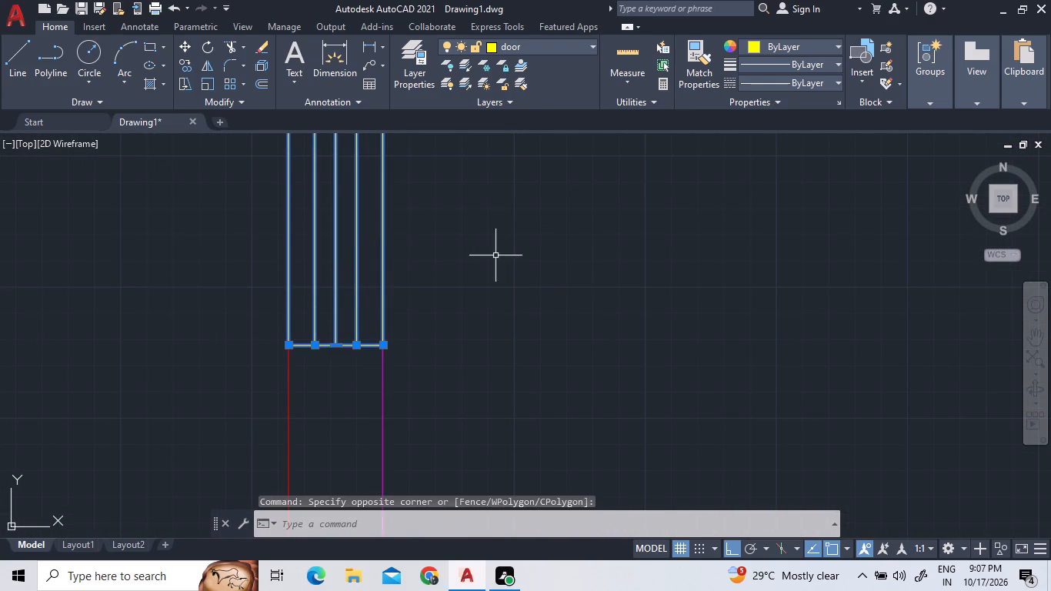
left_click(550, 331)
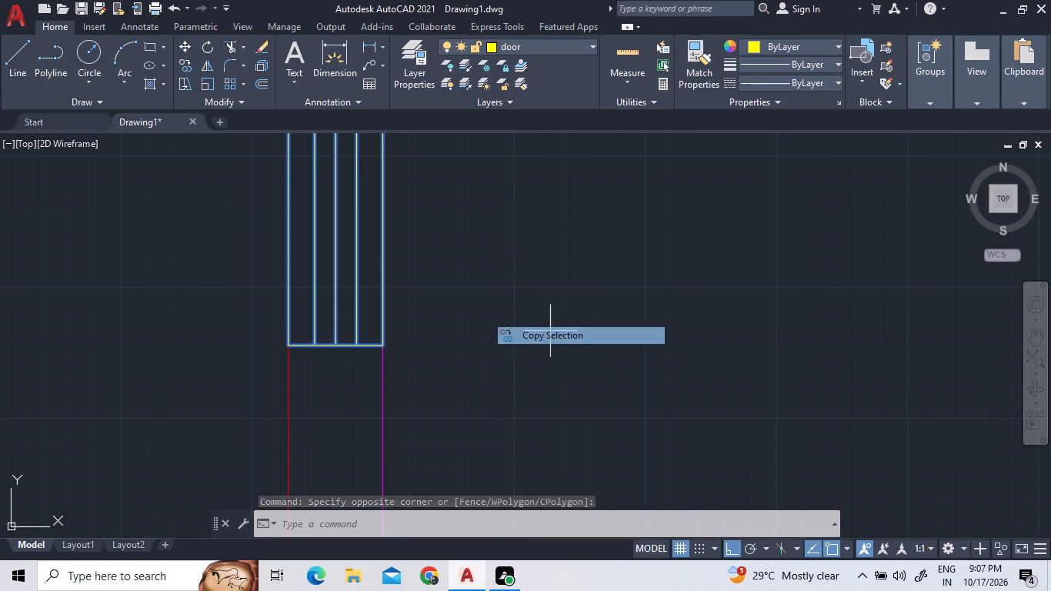
scroll(541, 326, "down", 3)
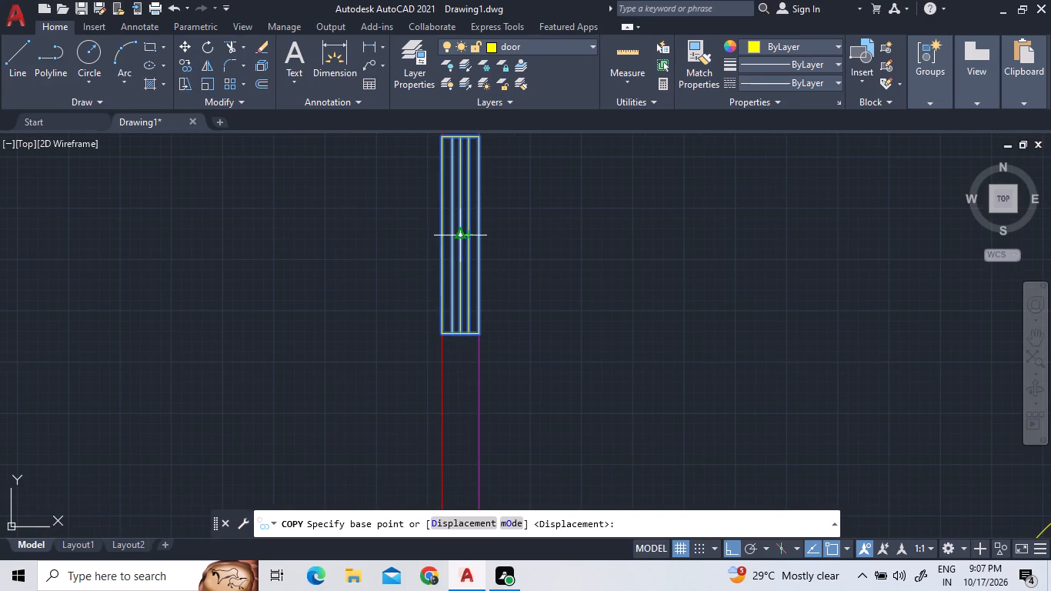
left_click(460, 231)
scroll(645, 250, "down", 4)
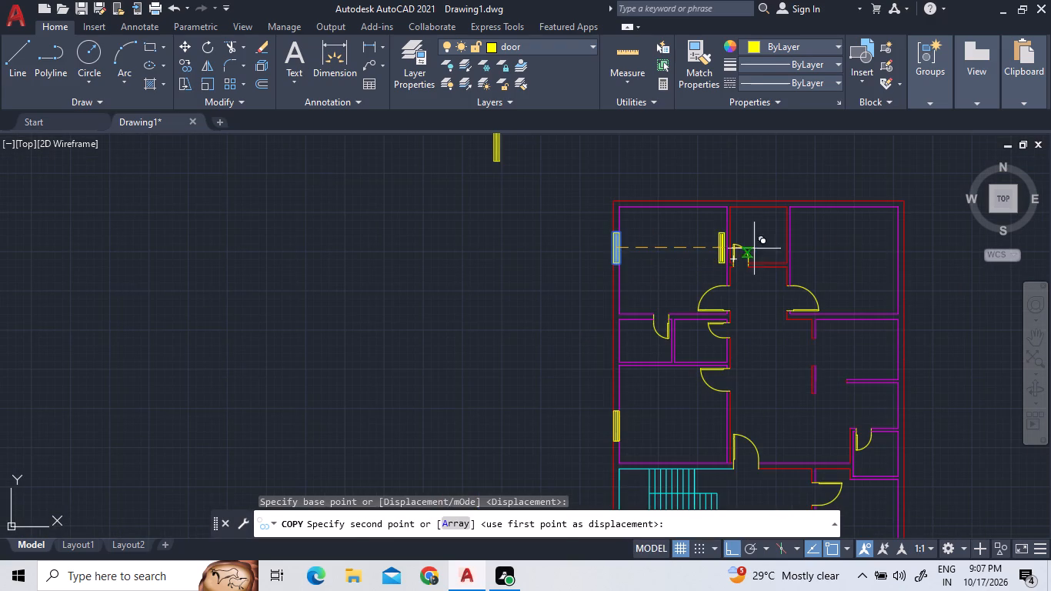
scroll(954, 268, "up", 3)
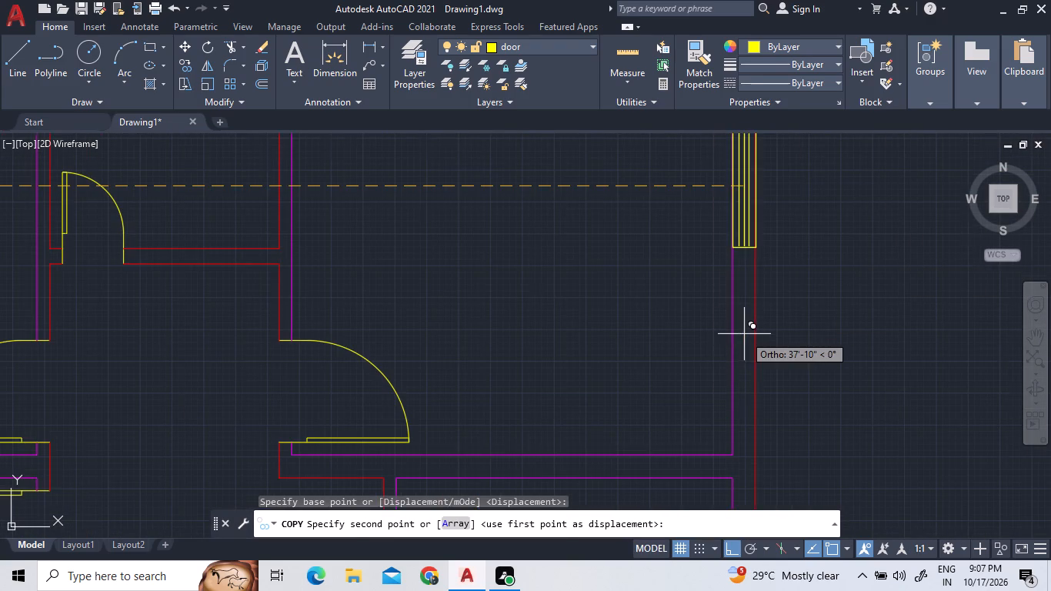
scroll(744, 334, "up", 3)
scroll(768, 344, "down", 3)
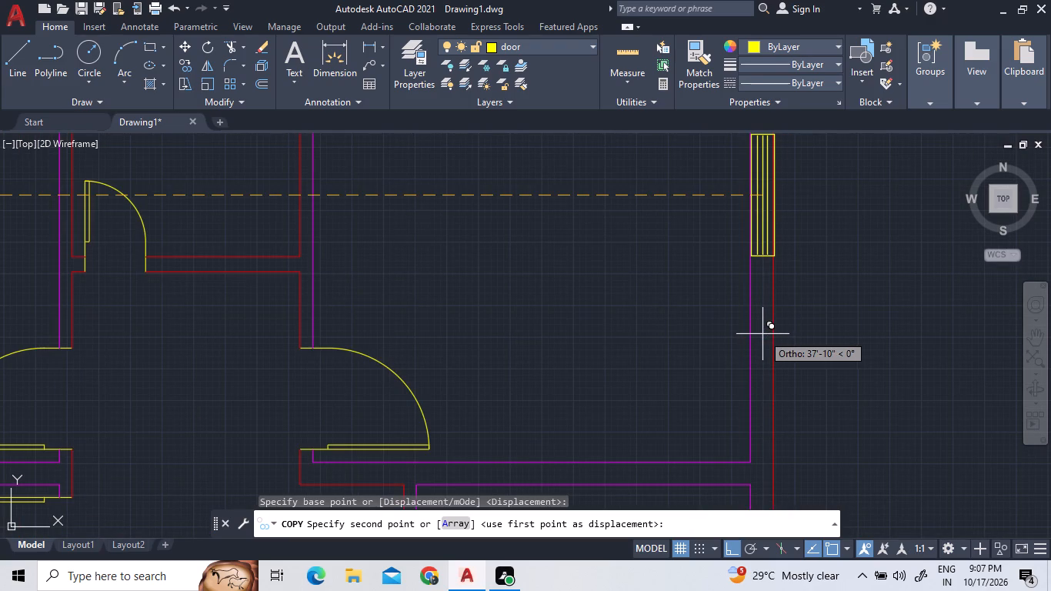
double_click(761, 334)
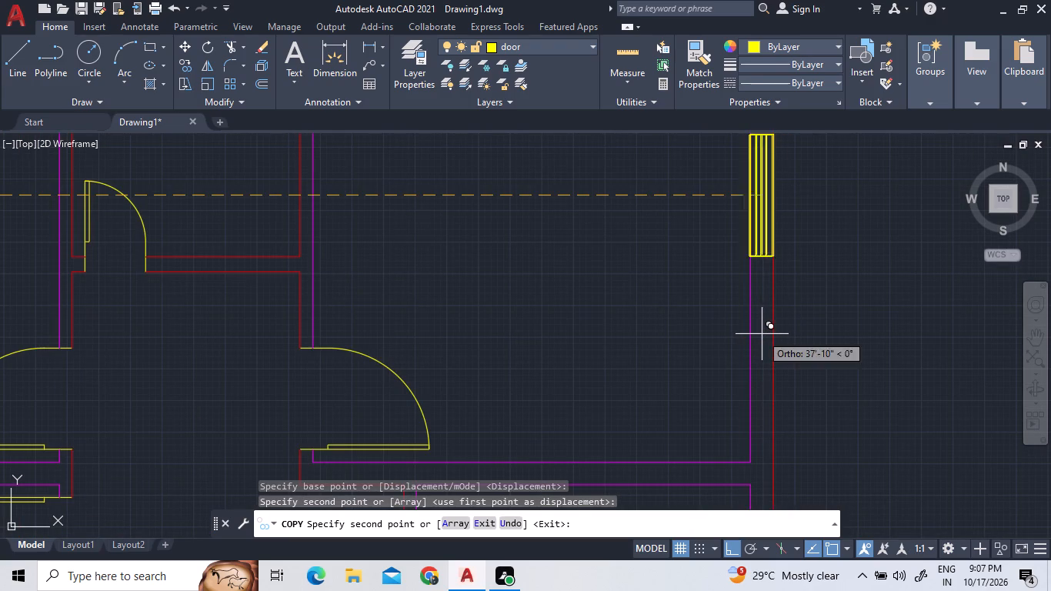
key("grave")
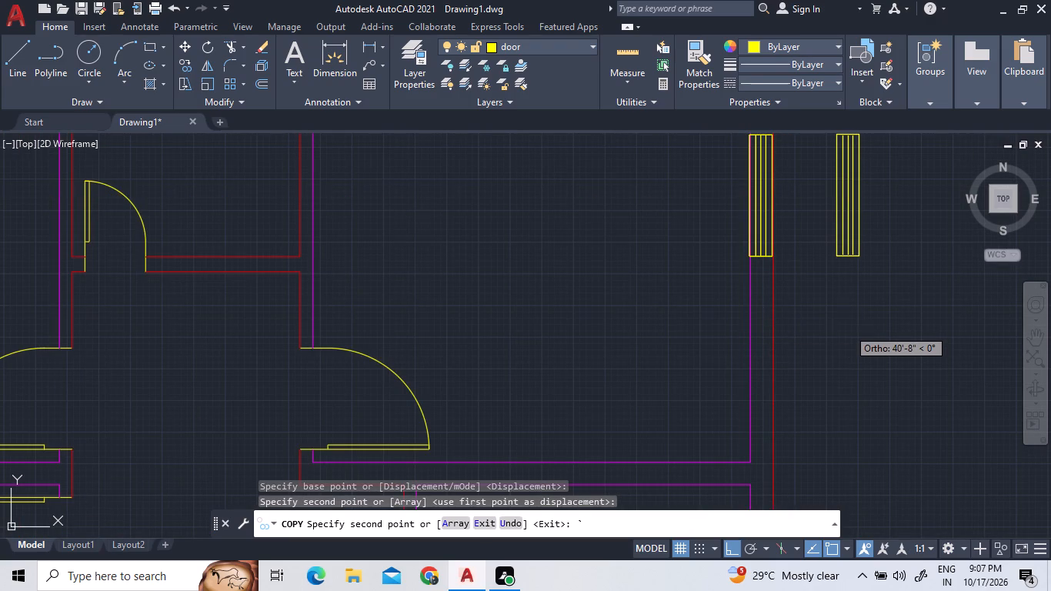
key("Escape")
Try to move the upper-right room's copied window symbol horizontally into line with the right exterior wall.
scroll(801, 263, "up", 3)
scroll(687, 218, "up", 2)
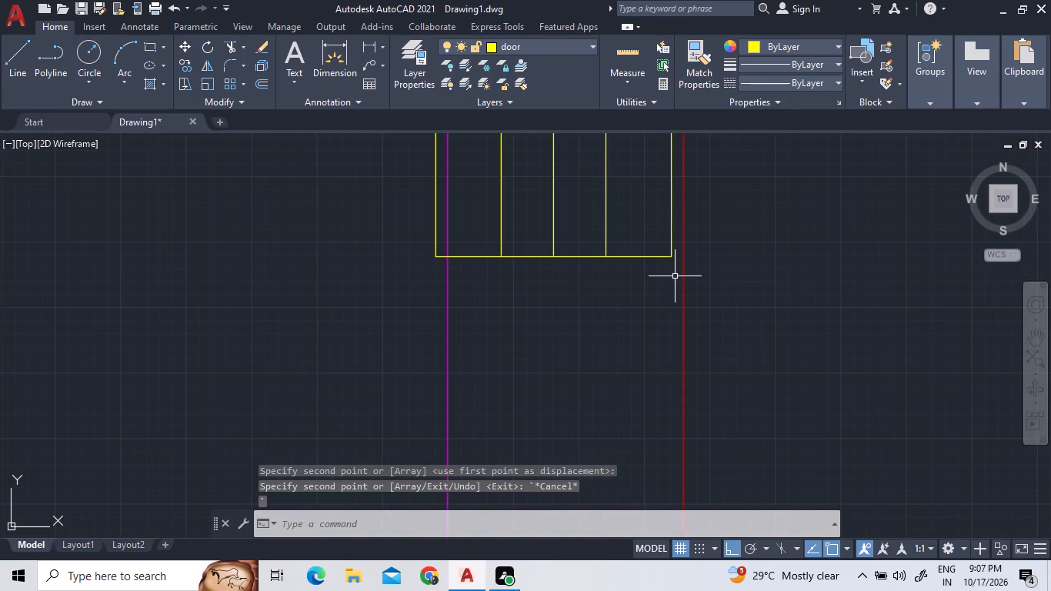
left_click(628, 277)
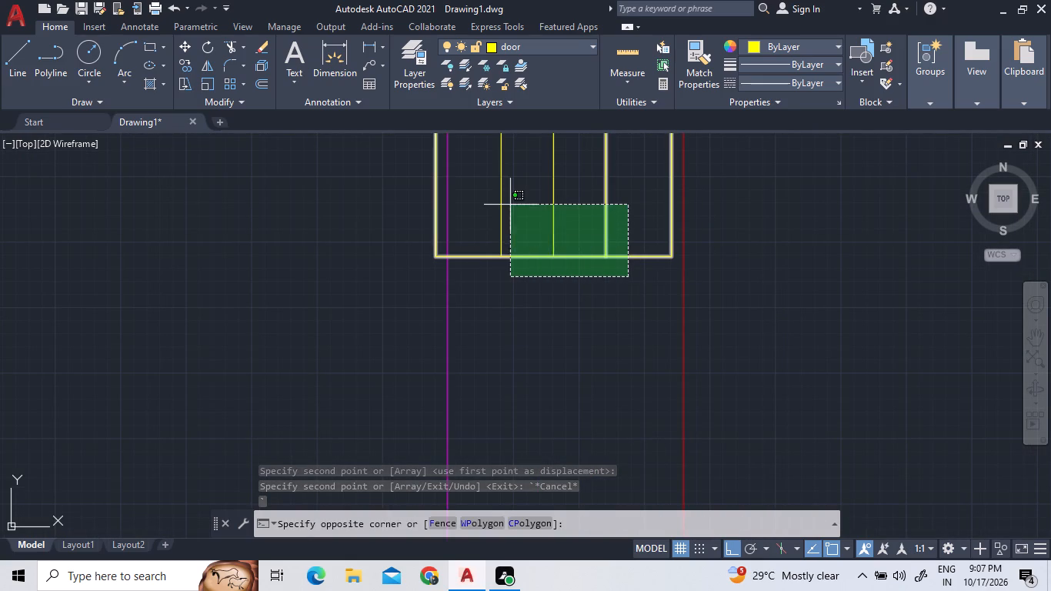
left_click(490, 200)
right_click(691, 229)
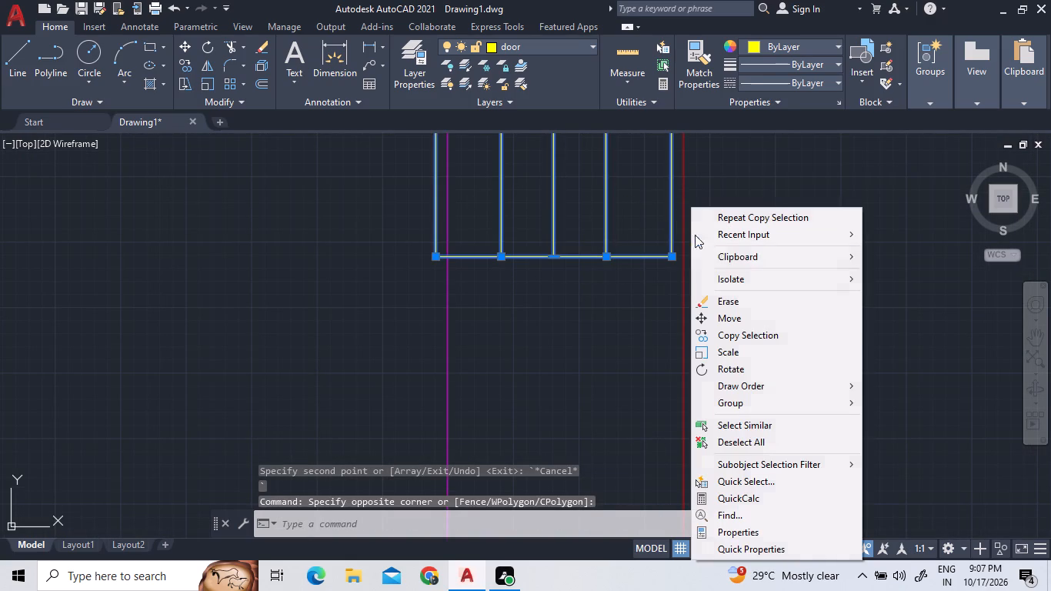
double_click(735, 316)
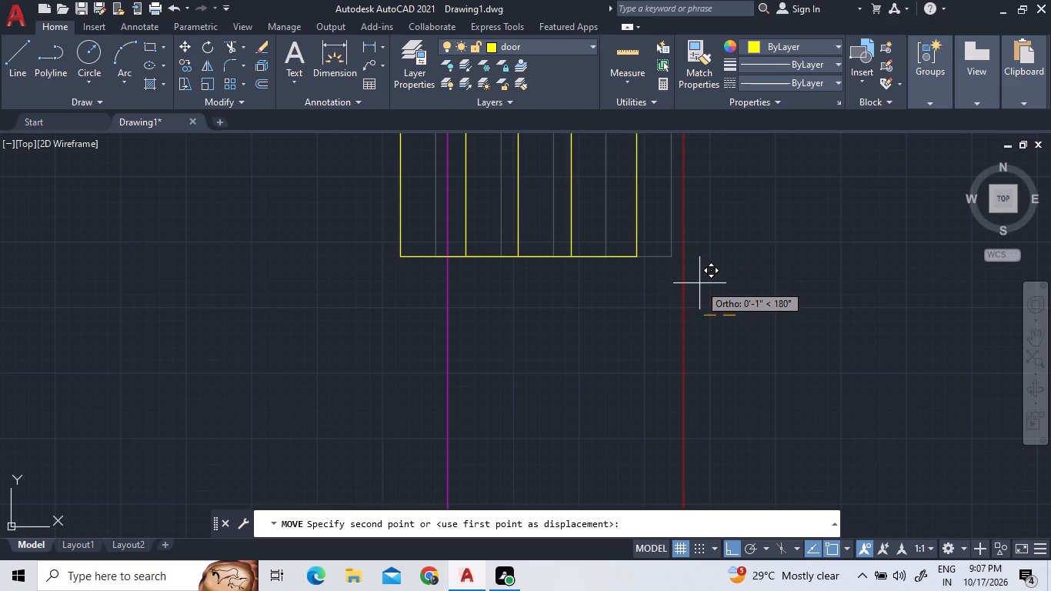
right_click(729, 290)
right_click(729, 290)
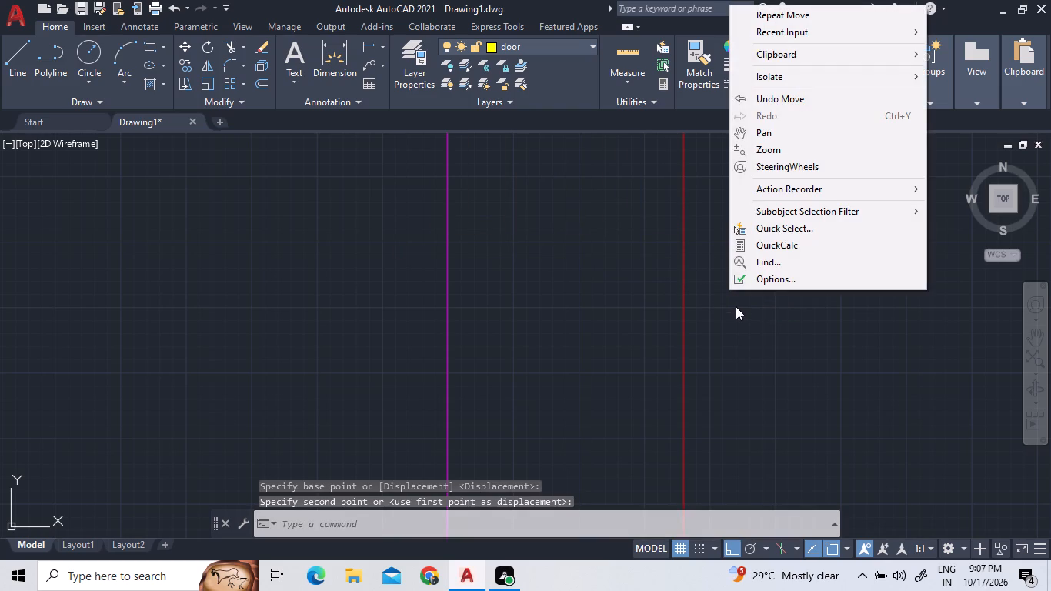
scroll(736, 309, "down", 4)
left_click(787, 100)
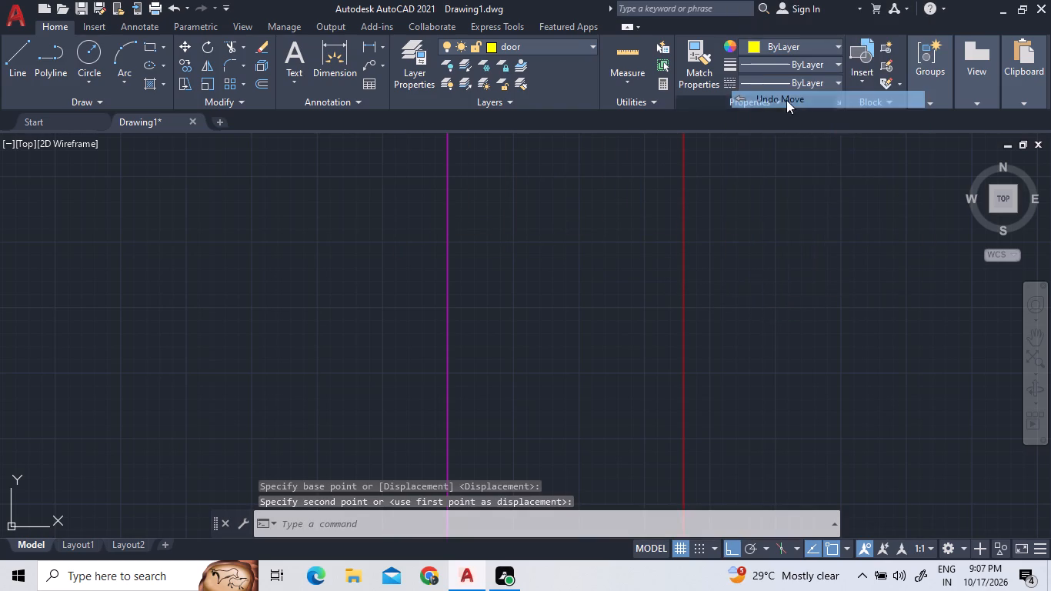
Move the upper-right room's window symbol horizontally so its lower-right corner lies on the right wall's outer red line.
double_click(632, 285)
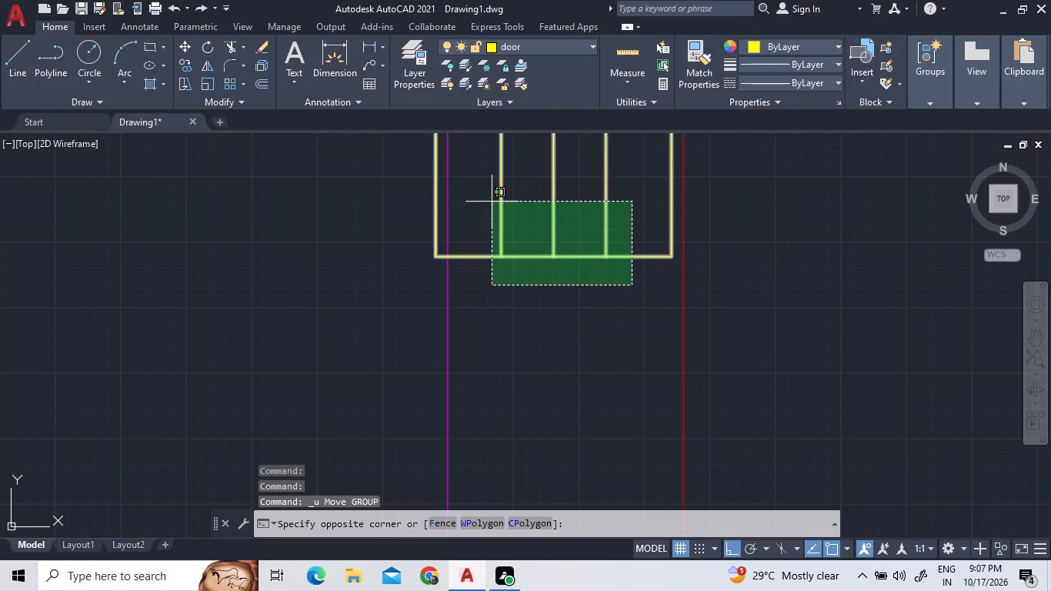
double_click(492, 201)
right_click(645, 212)
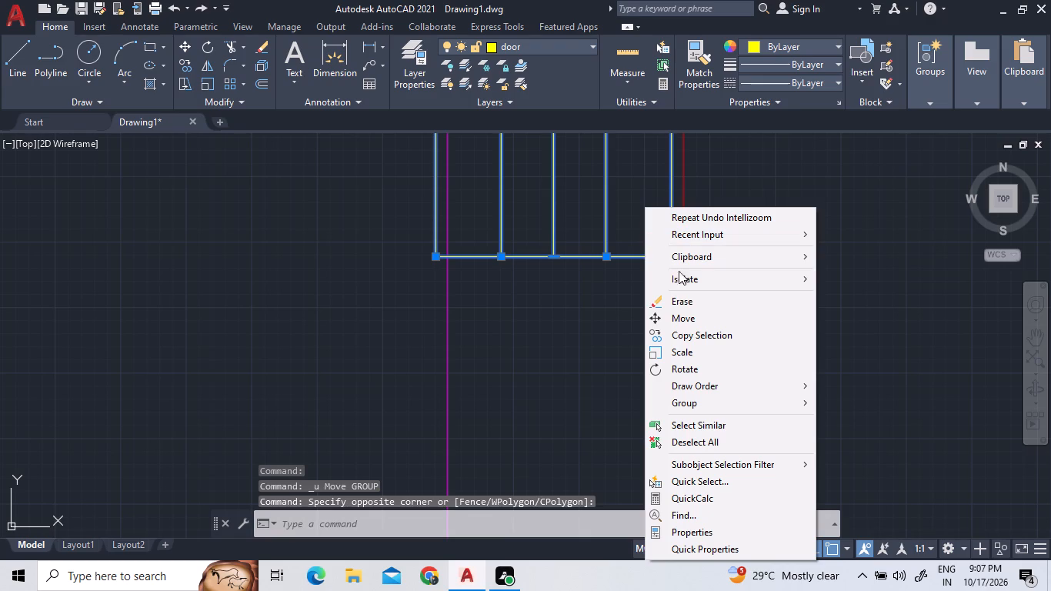
left_click(686, 314)
scroll(675, 249, "up", 2)
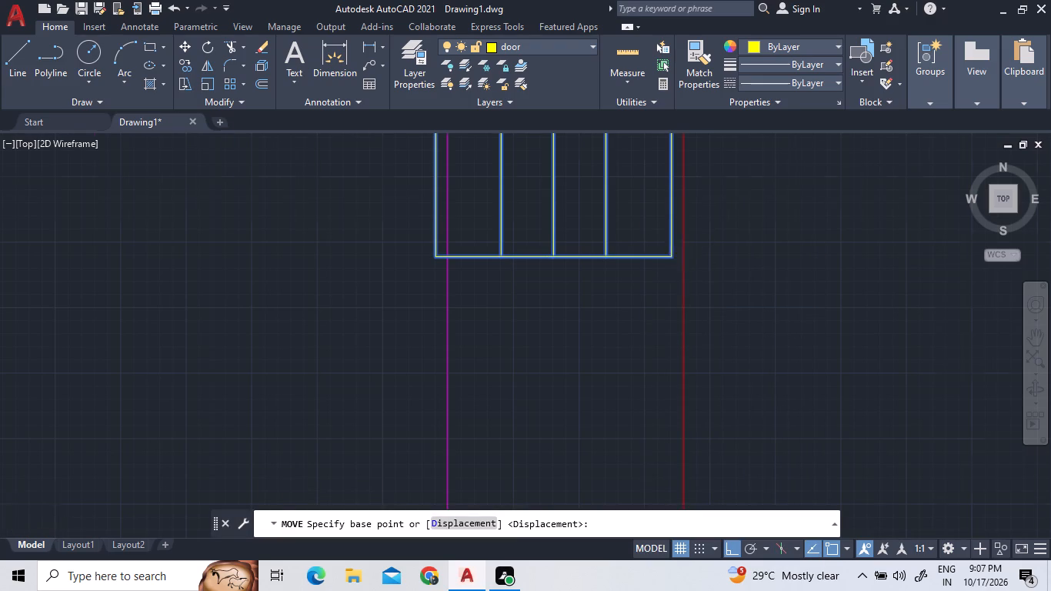
scroll(675, 249, "up", 1)
double_click(658, 275)
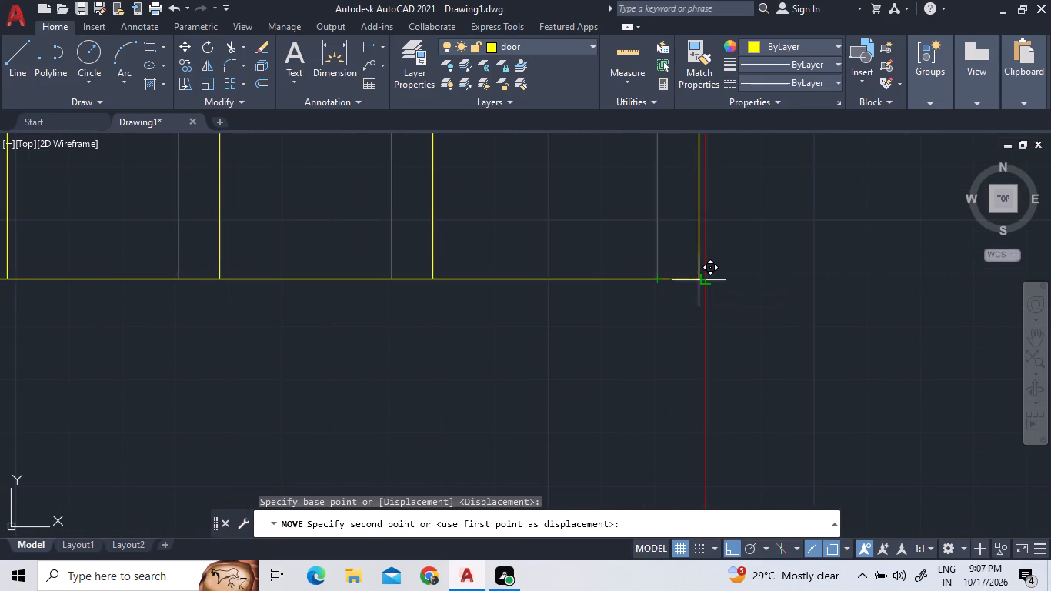
left_click(709, 282)
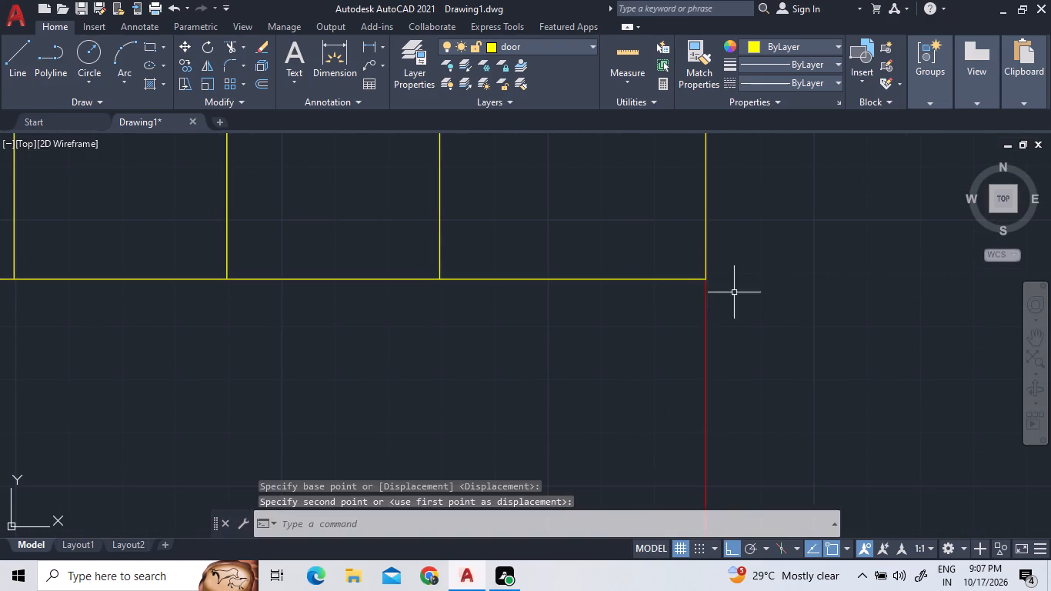
scroll(742, 295, "down", 9)
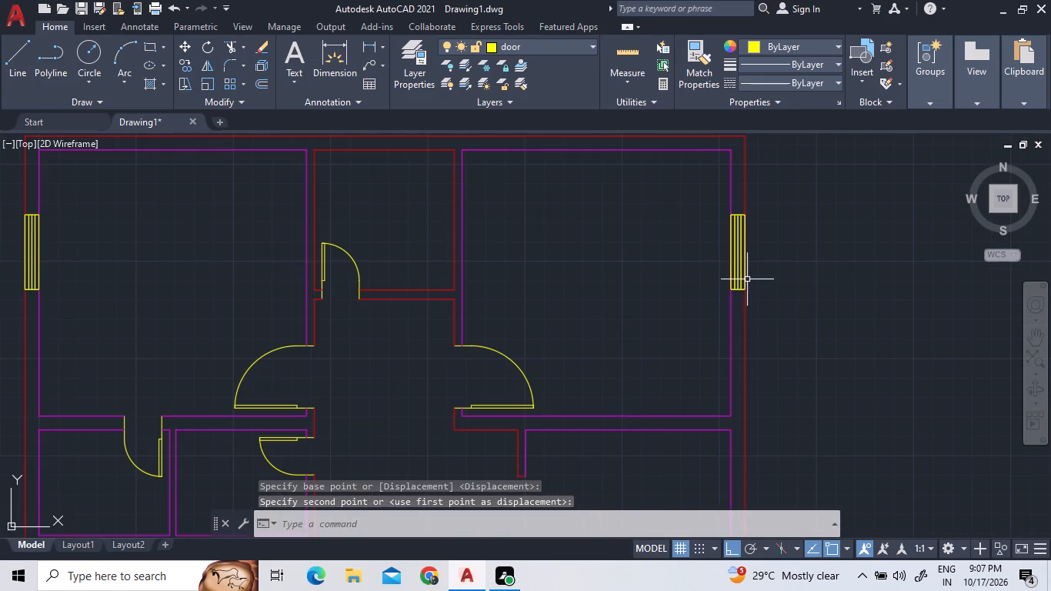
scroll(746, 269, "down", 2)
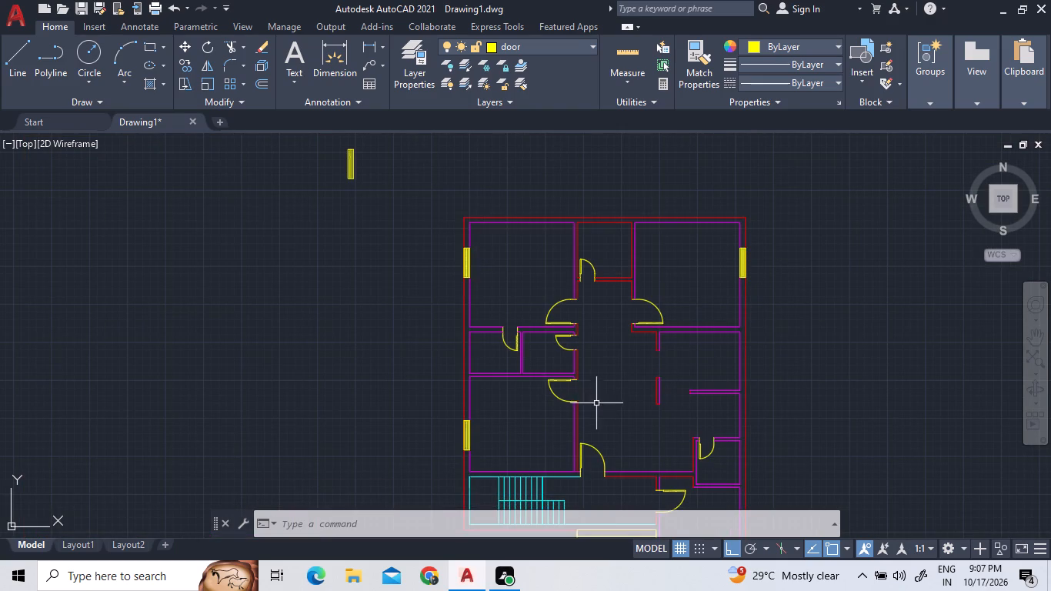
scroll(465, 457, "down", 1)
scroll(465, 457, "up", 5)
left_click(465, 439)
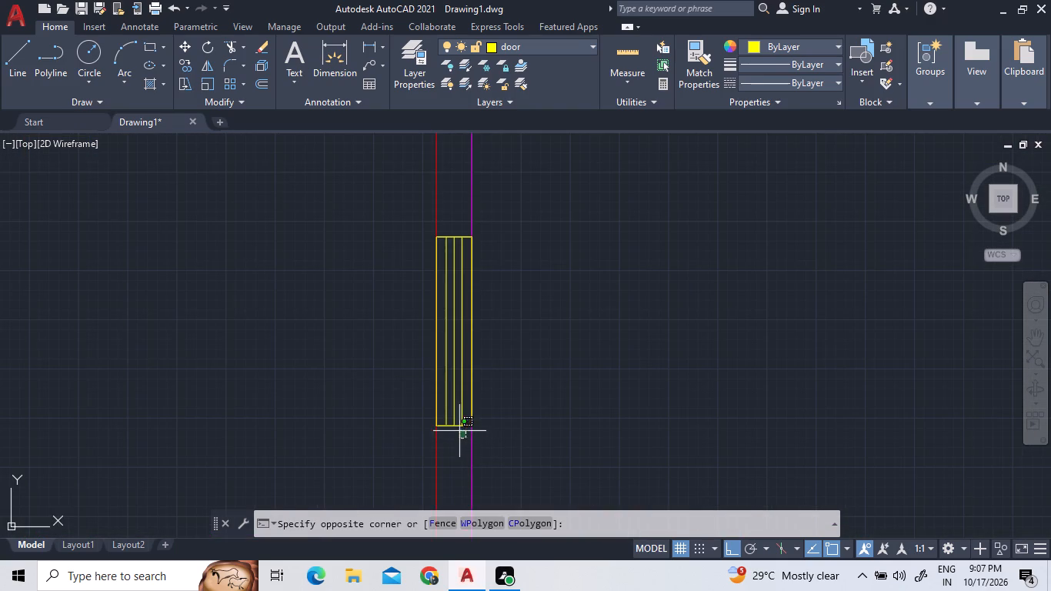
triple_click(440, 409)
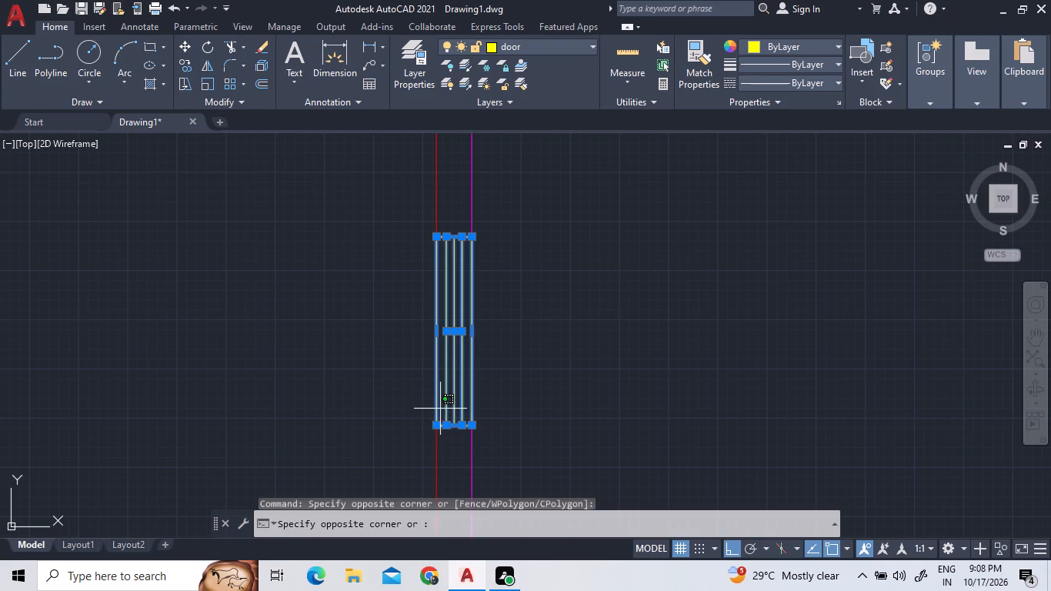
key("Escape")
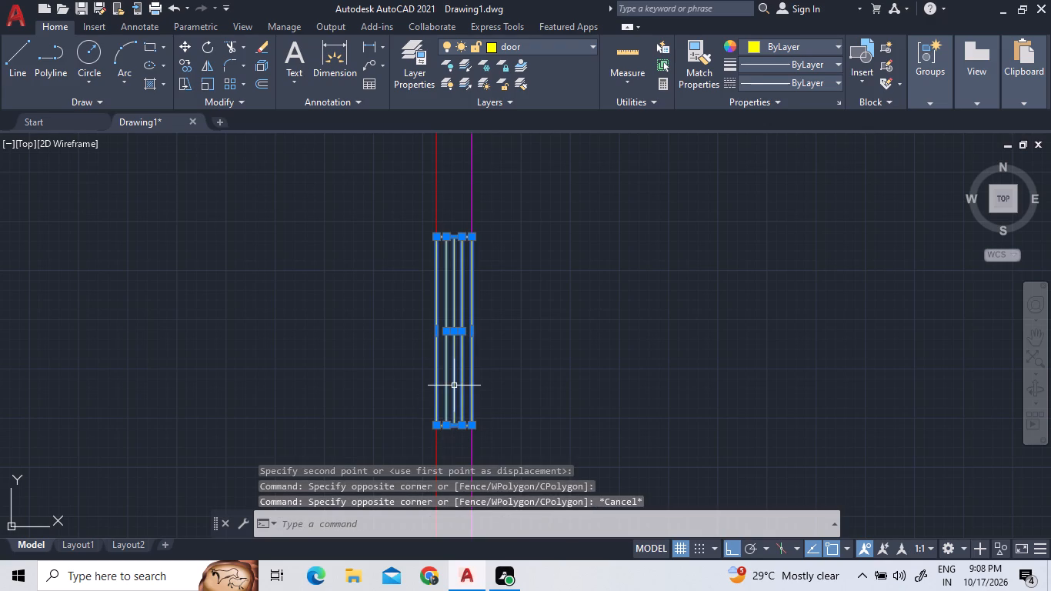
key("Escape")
Copy the upper-right room's window symbol by its lower side's midpoint about 13'-8" straight down the right exterior wall into the room below.
scroll(485, 376, "down", 7)
scroll(591, 279, "up", 1)
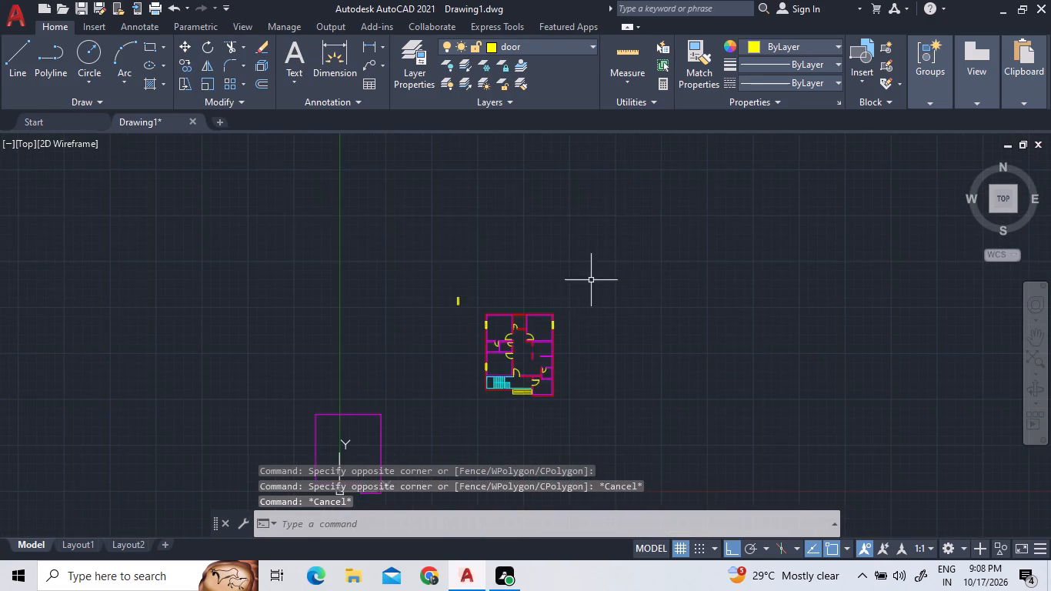
scroll(591, 278, "up", 1)
scroll(465, 417, "up", 4)
scroll(665, 179, "up", 3)
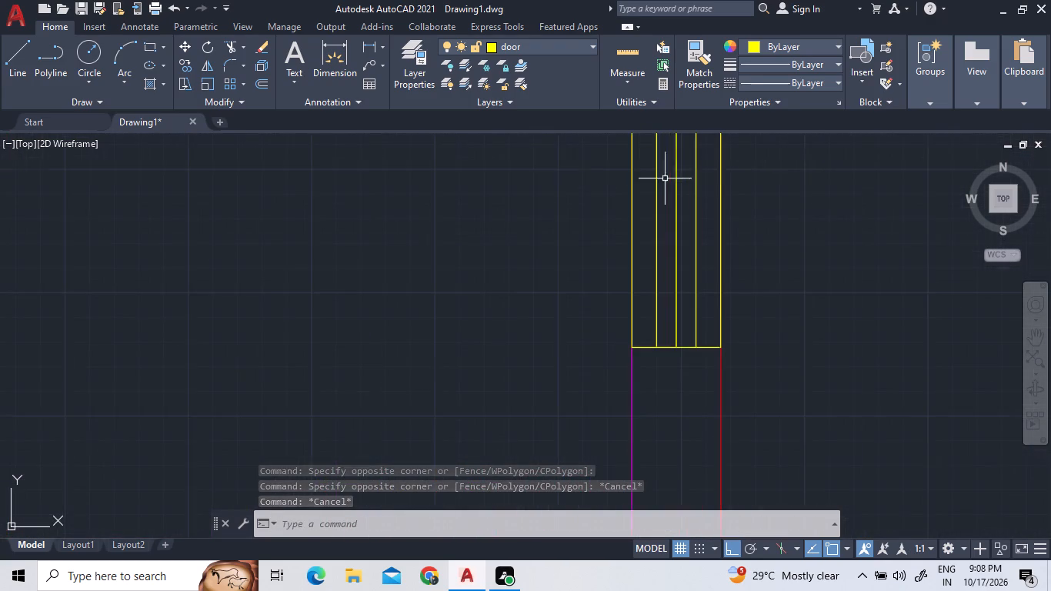
scroll(679, 201, "up", 2)
scroll(695, 260, "down", 4)
scroll(706, 319, "up", 4)
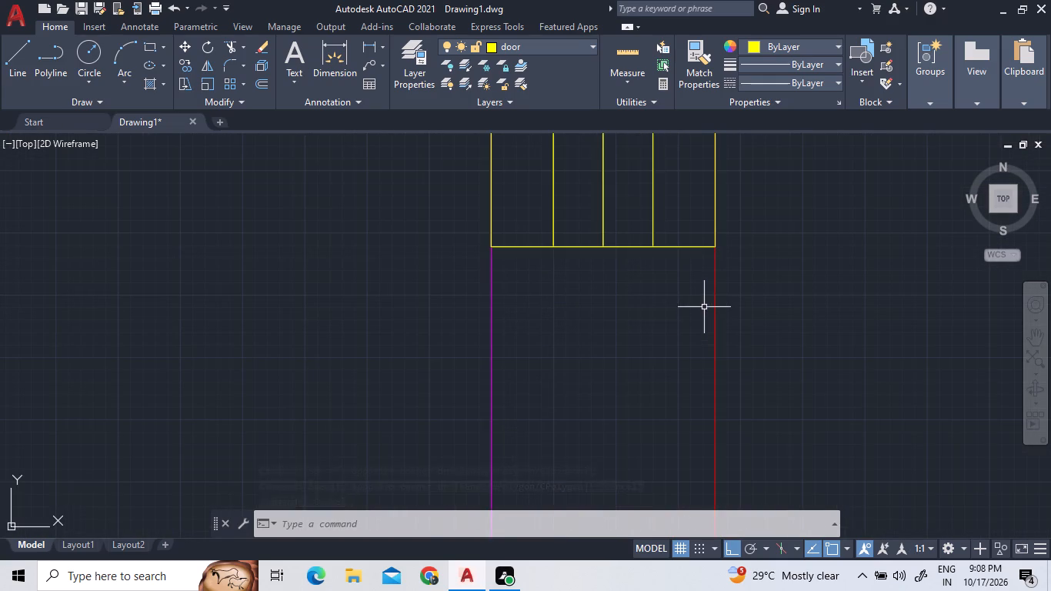
left_click(700, 299)
left_click(532, 202)
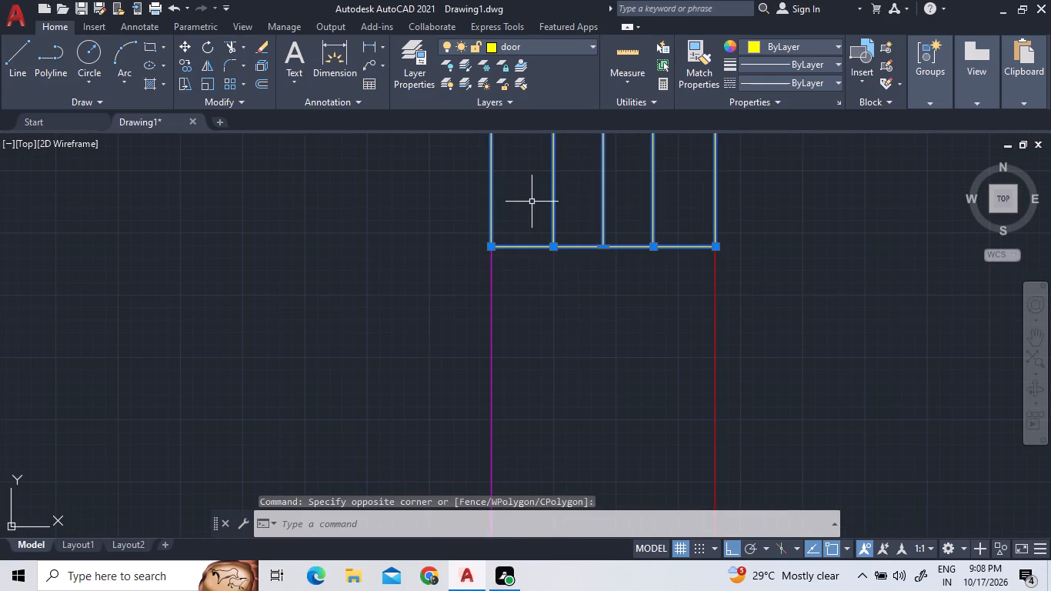
right_click(531, 202)
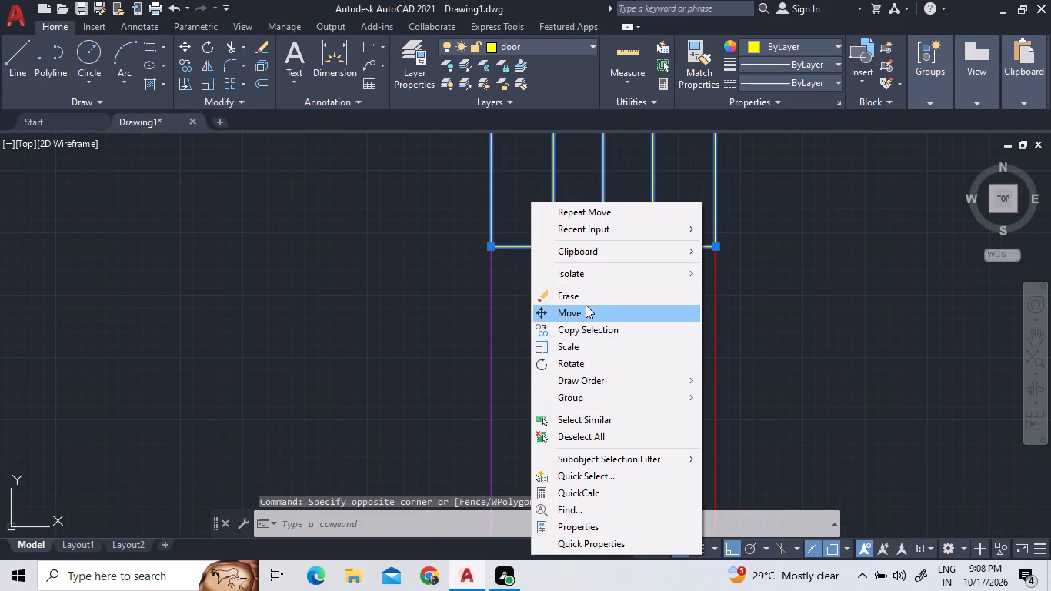
left_click(596, 330)
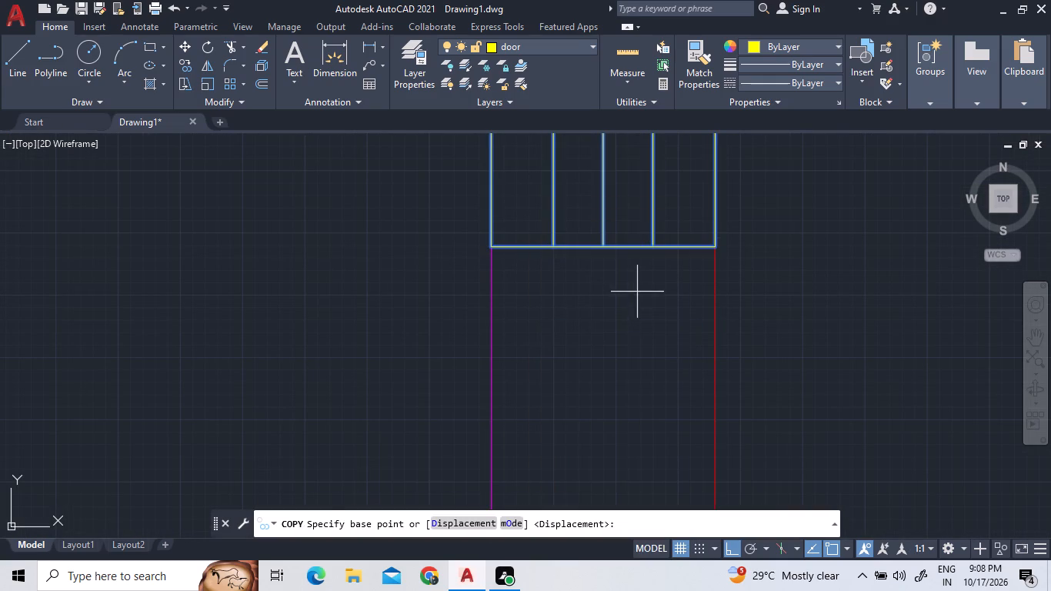
left_click(605, 245)
scroll(605, 259, "down", 4)
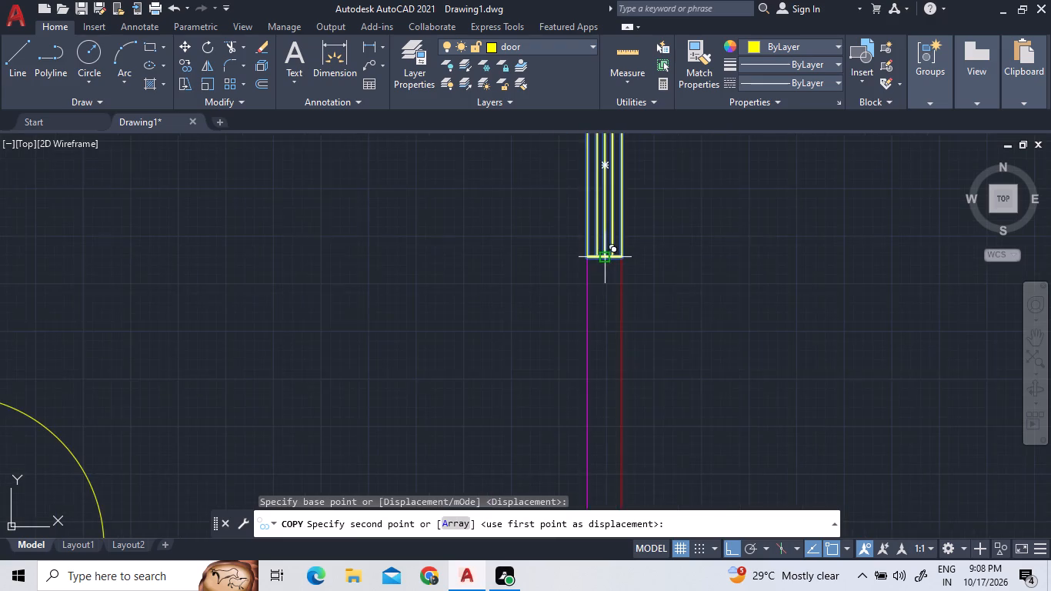
scroll(605, 259, "down", 2)
scroll(611, 343, "down", 2)
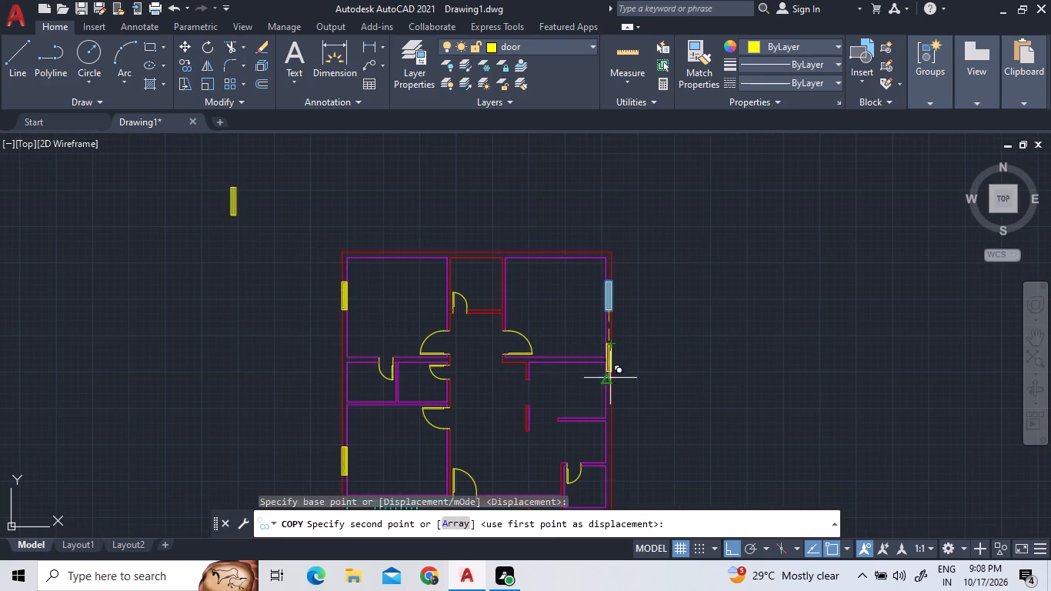
scroll(604, 410, "up", 8)
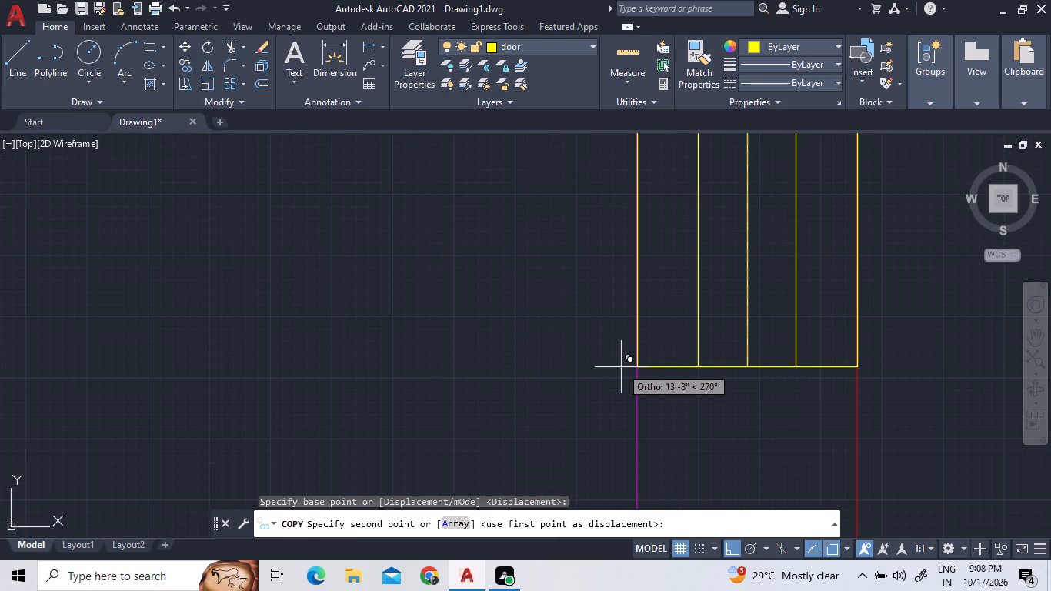
left_click(621, 367)
scroll(656, 390, "down", 3)
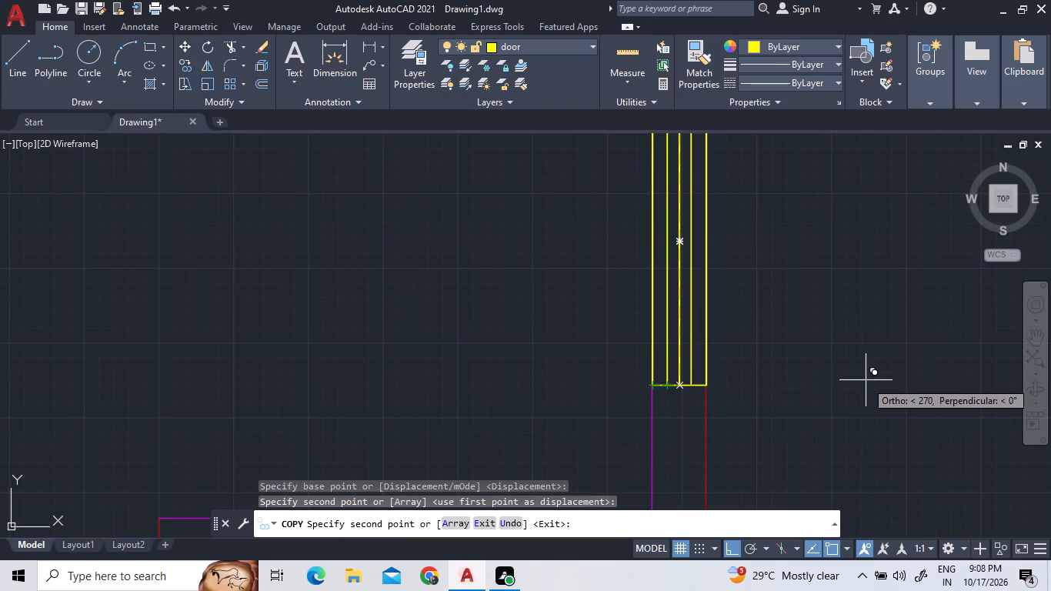
key("Escape")
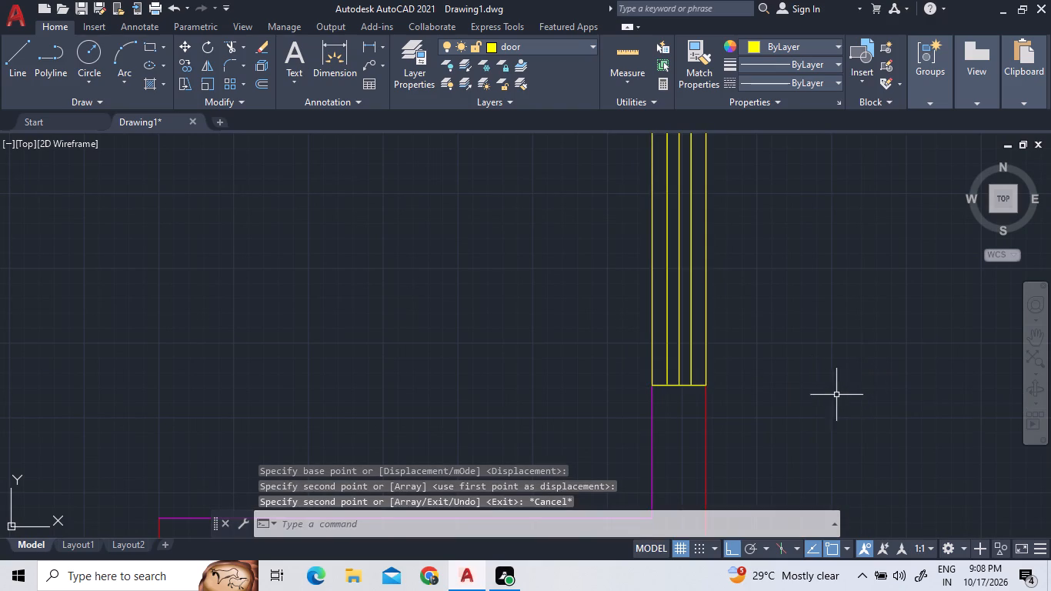
Check how the new window symbol below the upper-right room lines up with the right exterior wall's inner and outer lines.
scroll(779, 408, "down", 2)
scroll(756, 418, "up", 1)
scroll(756, 418, "down", 2)
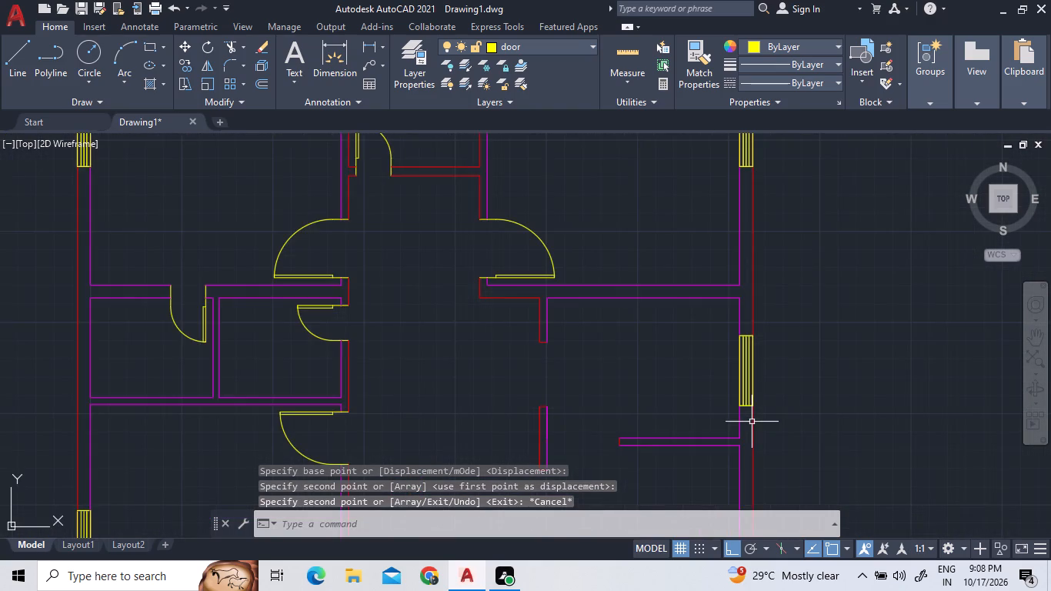
scroll(751, 422, "up", 4)
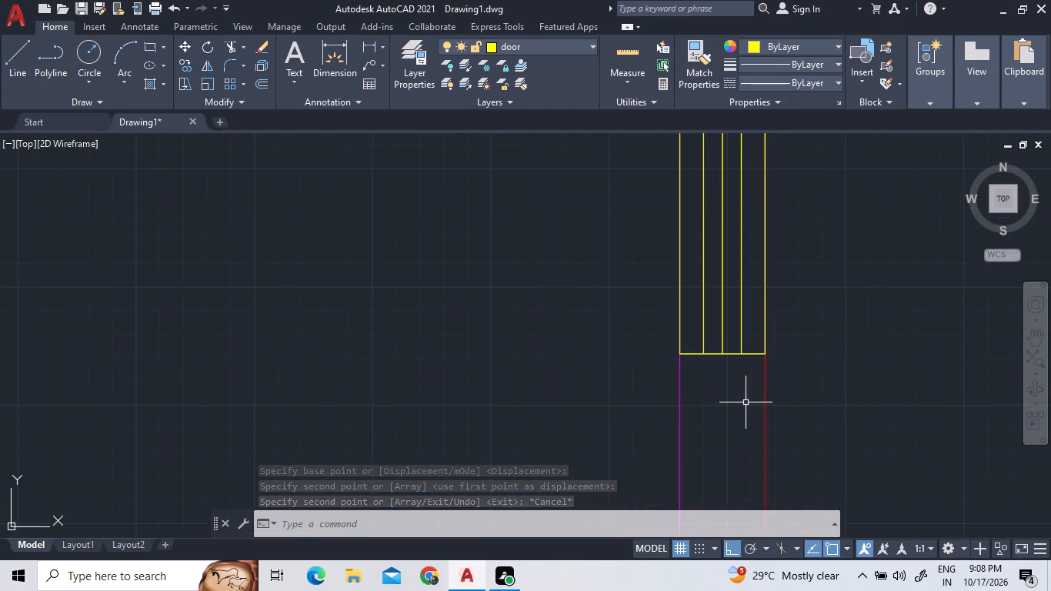
scroll(715, 339, "up", 2)
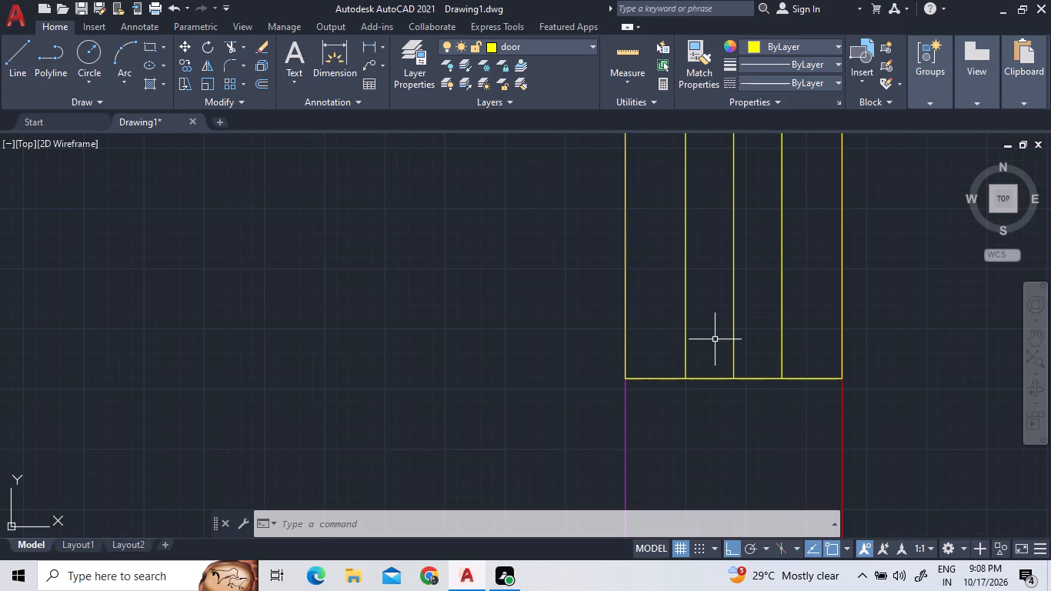
scroll(715, 339, "down", 7)
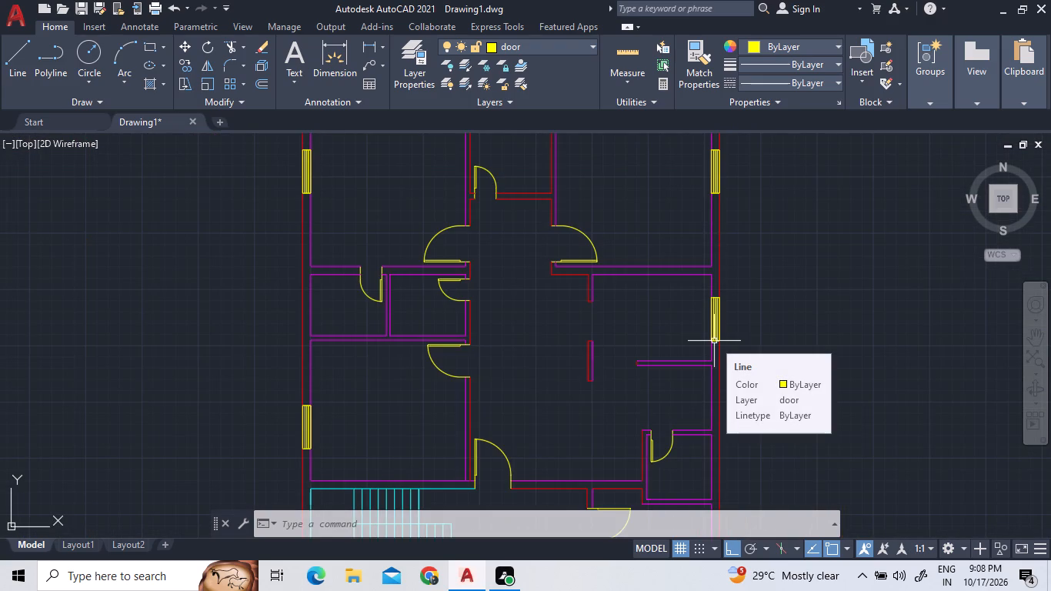
Copy the right wall's middle window symbol by its lower side's midpoint about 22'-6" straight down into the lower-right room's exterior wall.
scroll(714, 341, "up", 6)
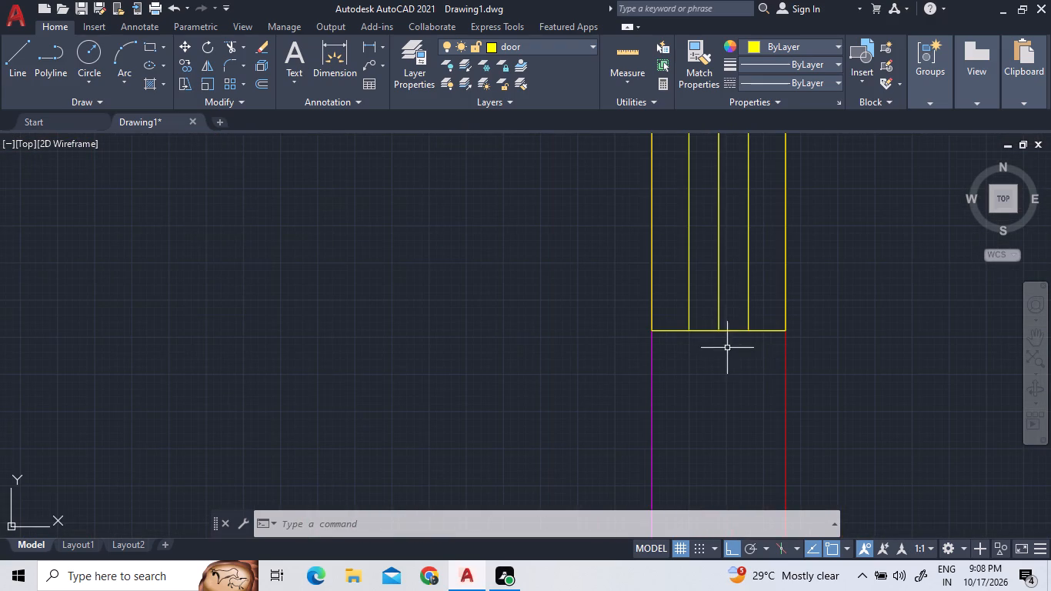
left_click(757, 343)
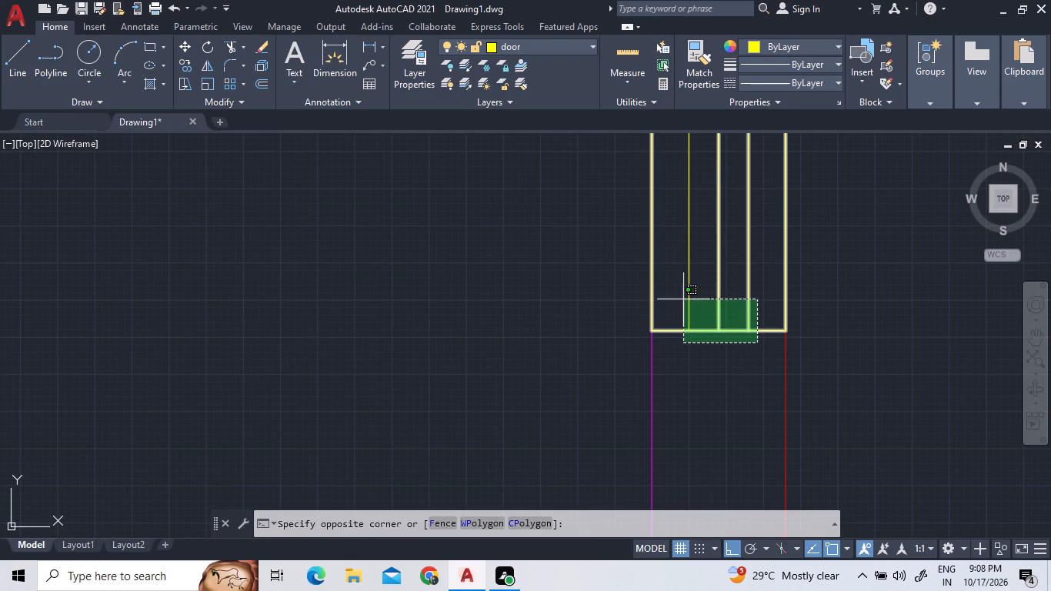
left_click(677, 299)
right_click(696, 306)
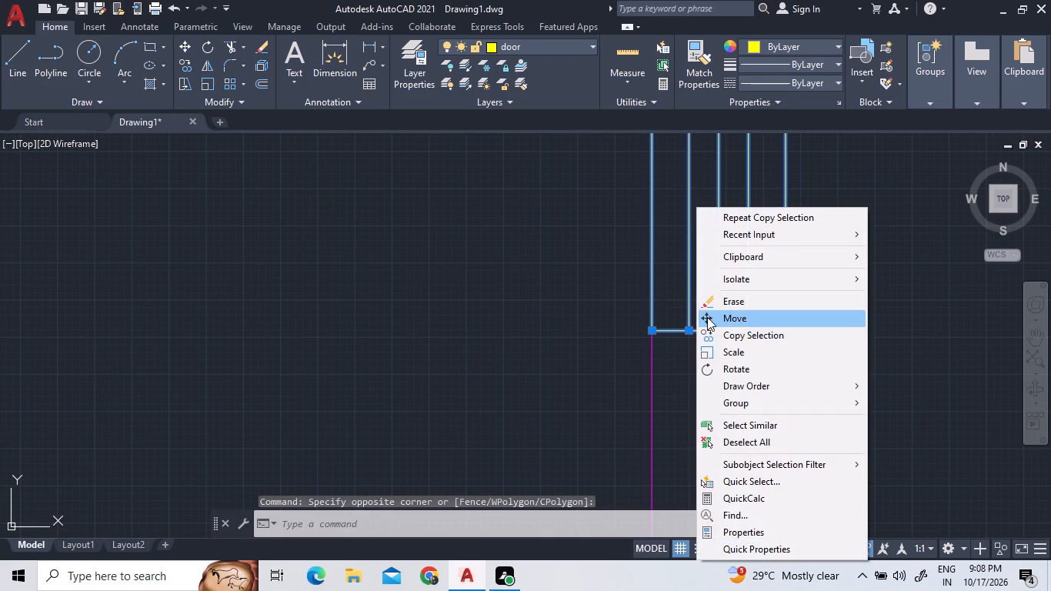
left_click(721, 333)
left_click(718, 327)
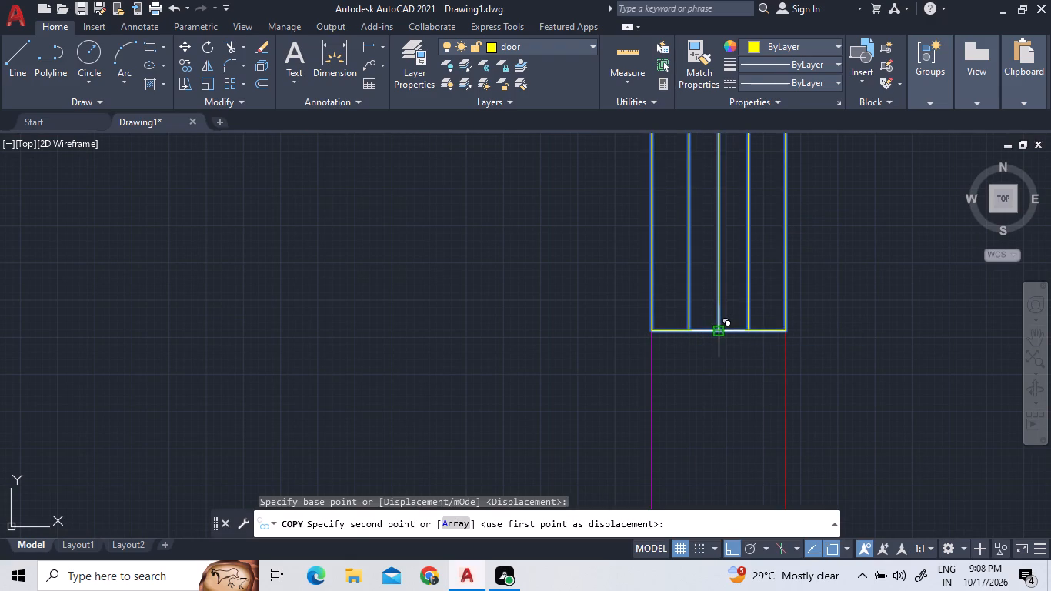
scroll(717, 392, "down", 8)
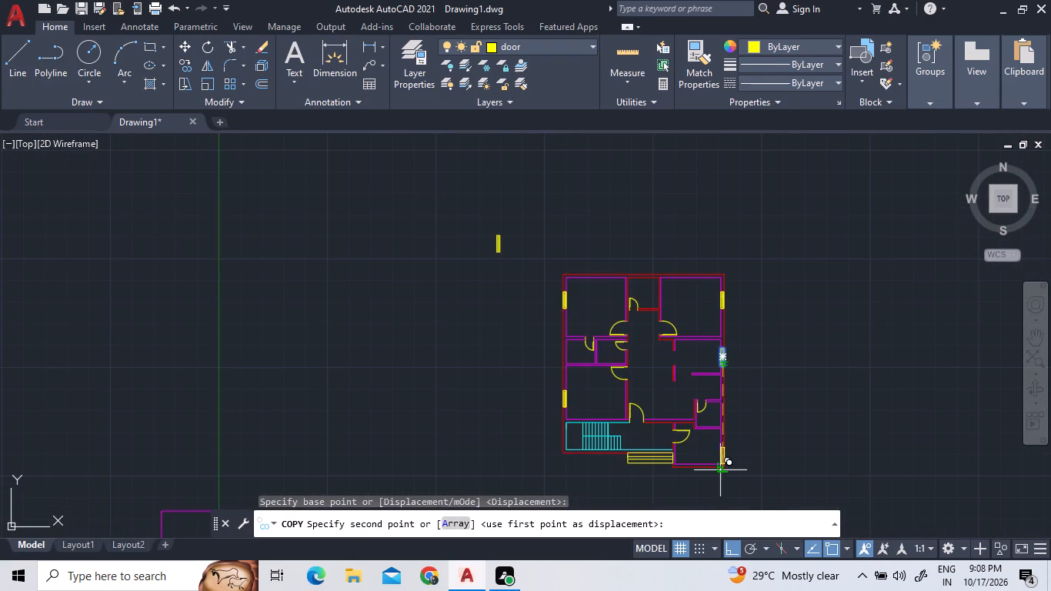
scroll(720, 472, "up", 6)
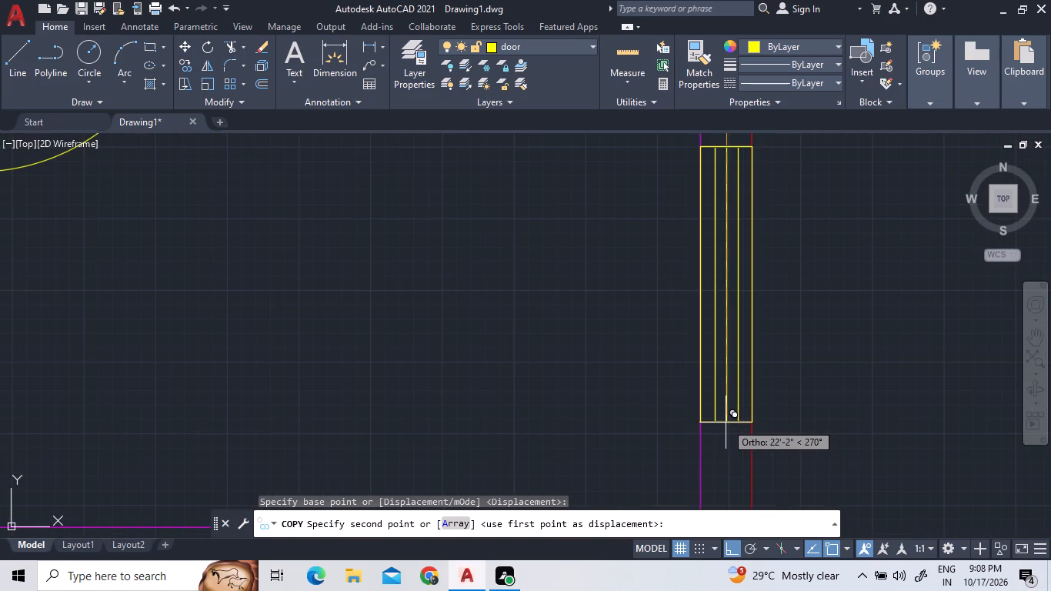
left_click(728, 451)
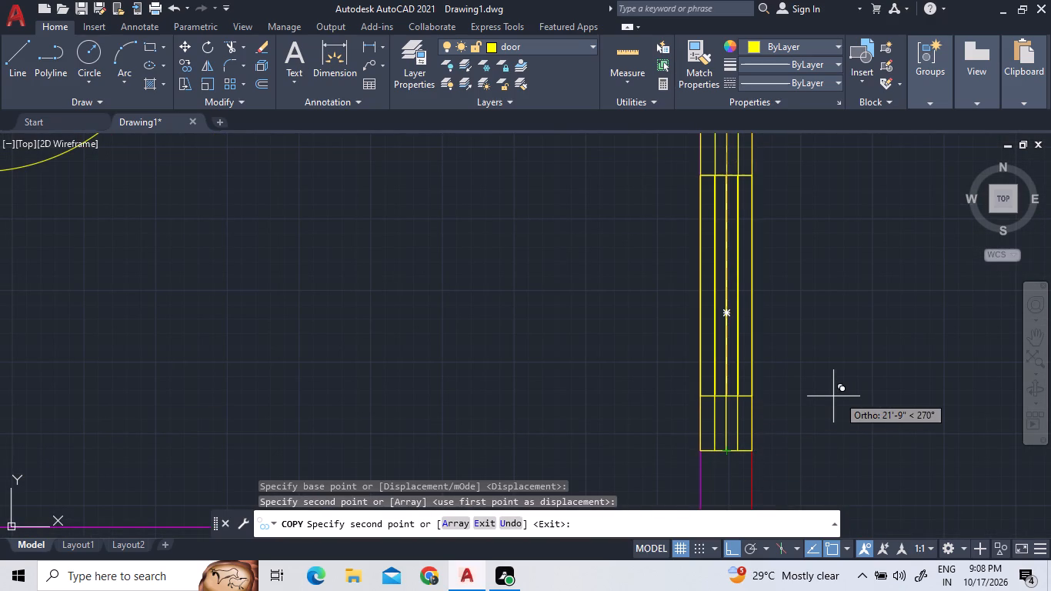
key("Escape")
scroll(835, 400, "down", 3)
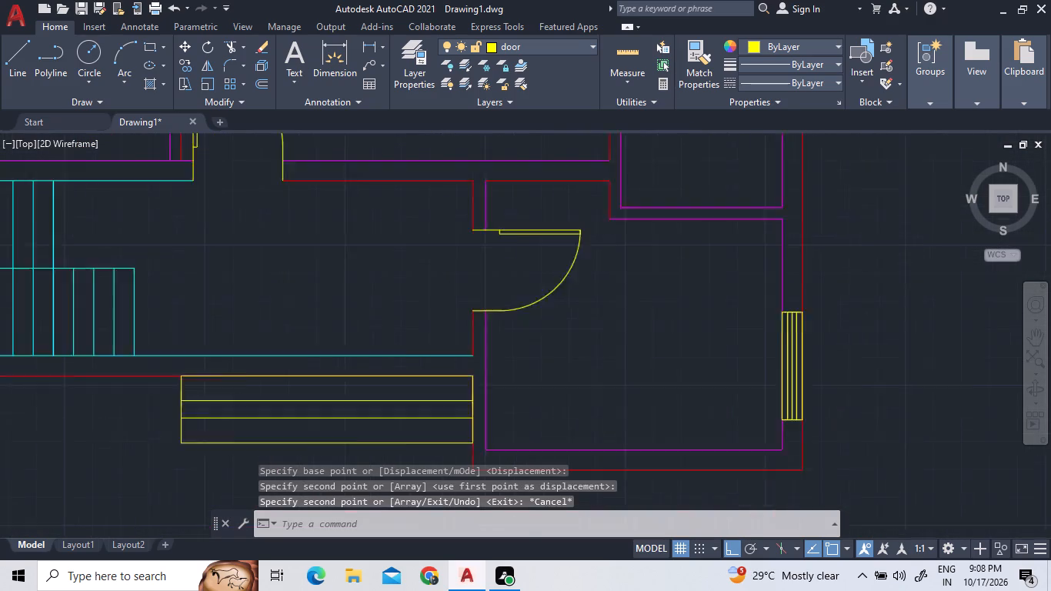
scroll(806, 442, "down", 2)
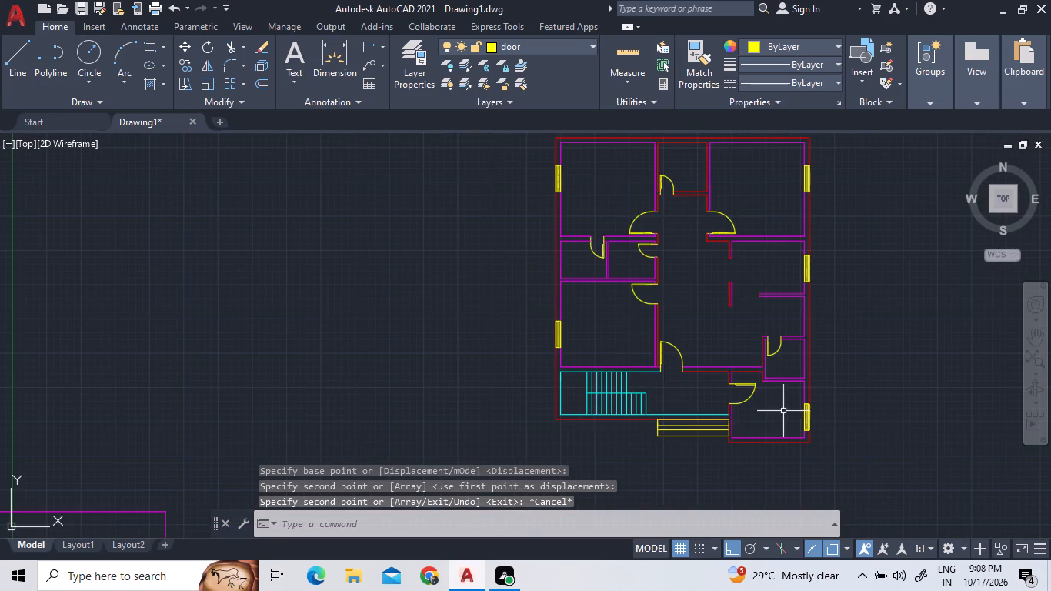
scroll(776, 406, "up", 3)
scroll(751, 397, "down", 3)
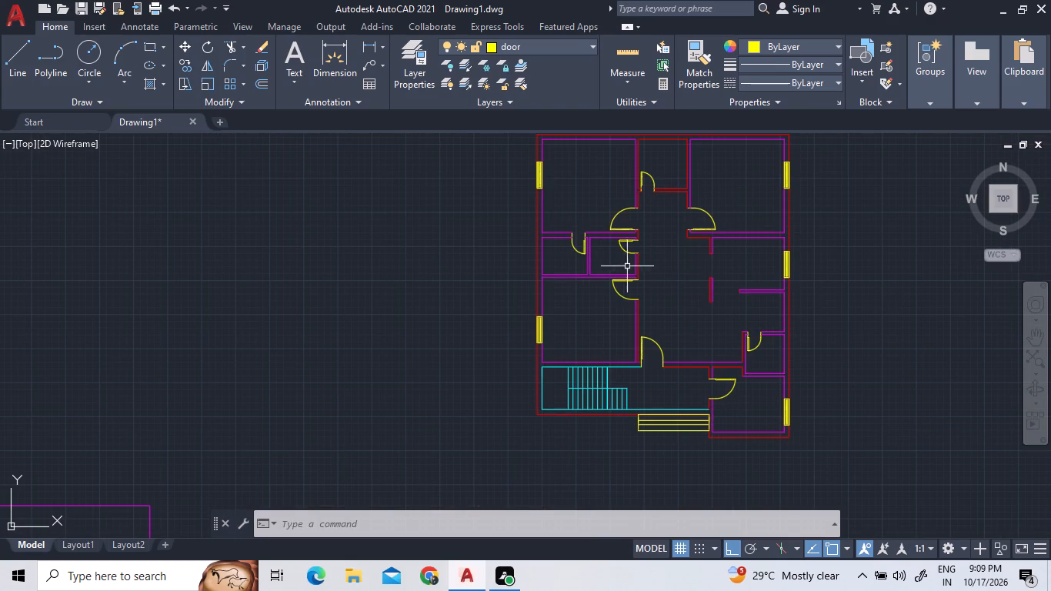
Draw a 9" by 1' rectangle in the empty space outside the house's left exterior wall.
scroll(577, 260, "up", 2)
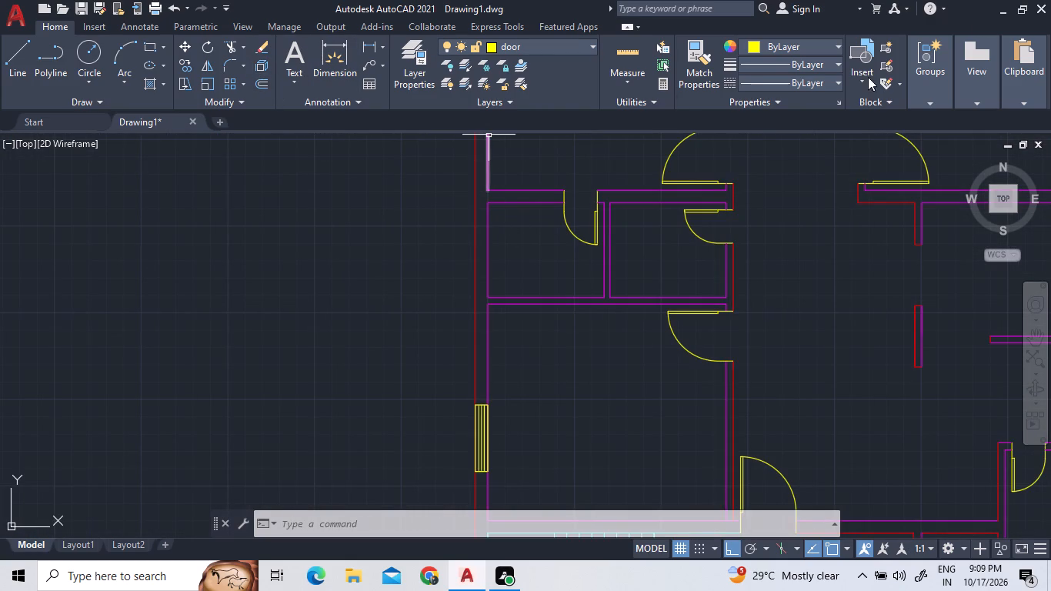
triple_click(155, 46)
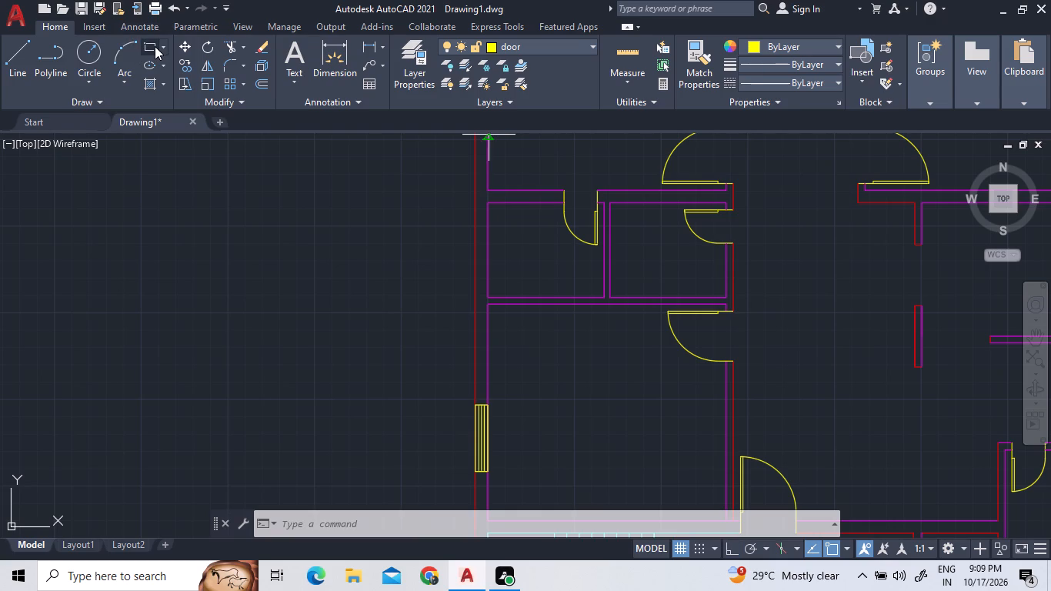
double_click(225, 240)
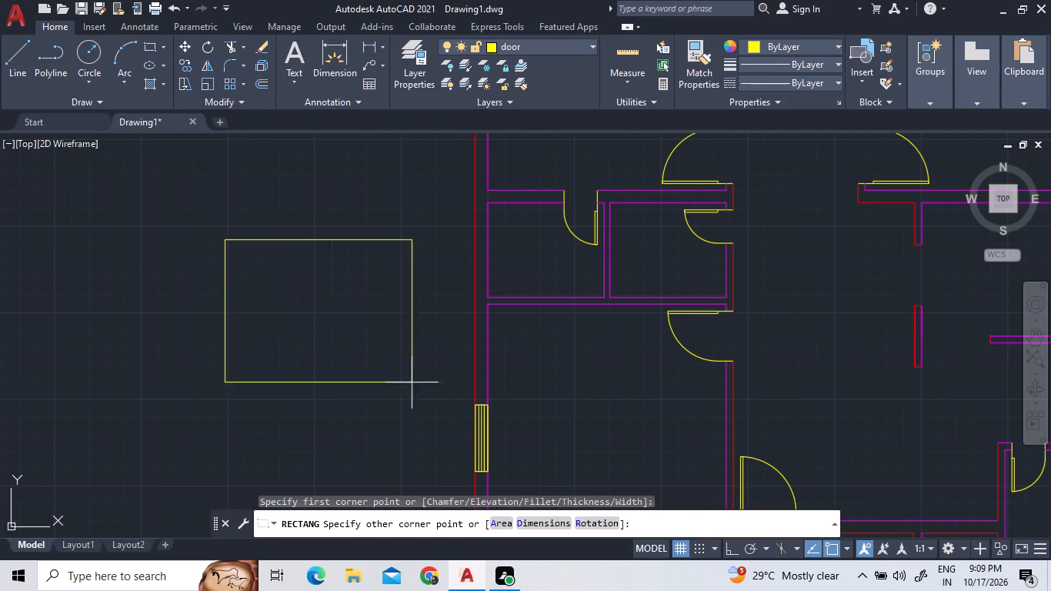
double_click(537, 519)
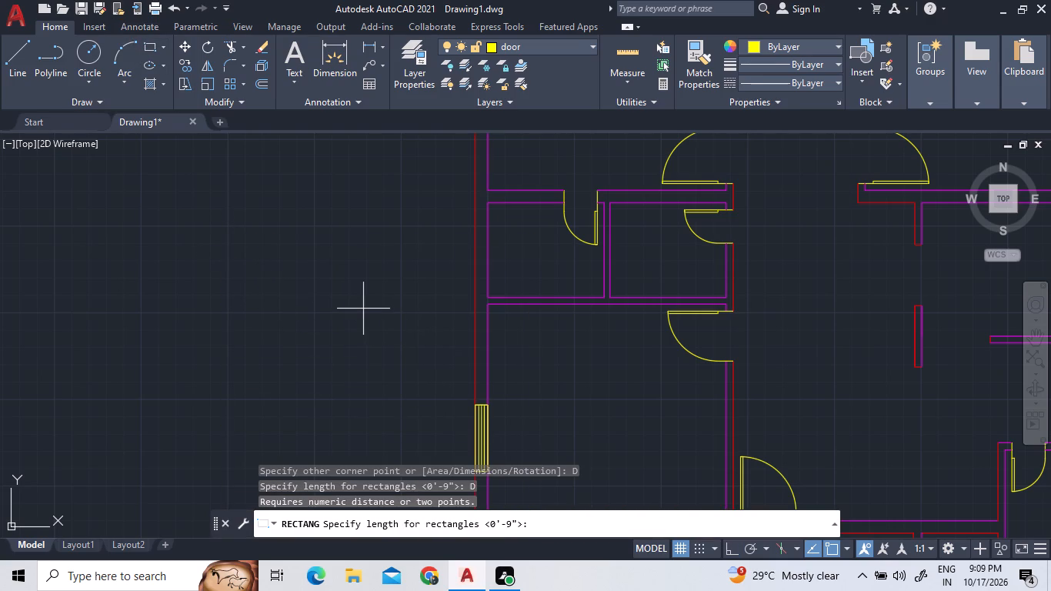
key("Return")
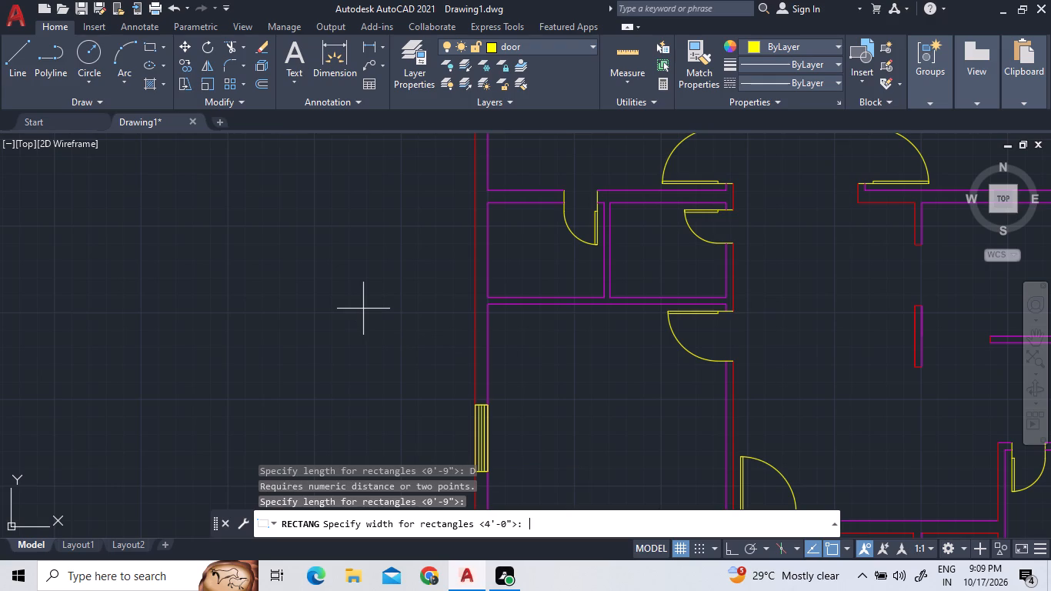
type("1'")
key("Return")
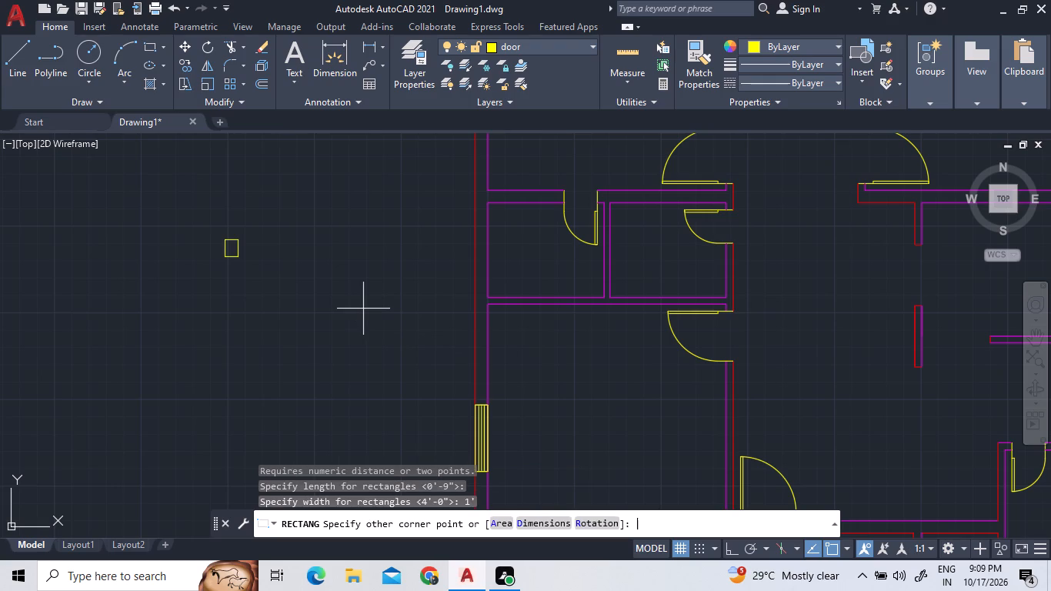
left_click(249, 229)
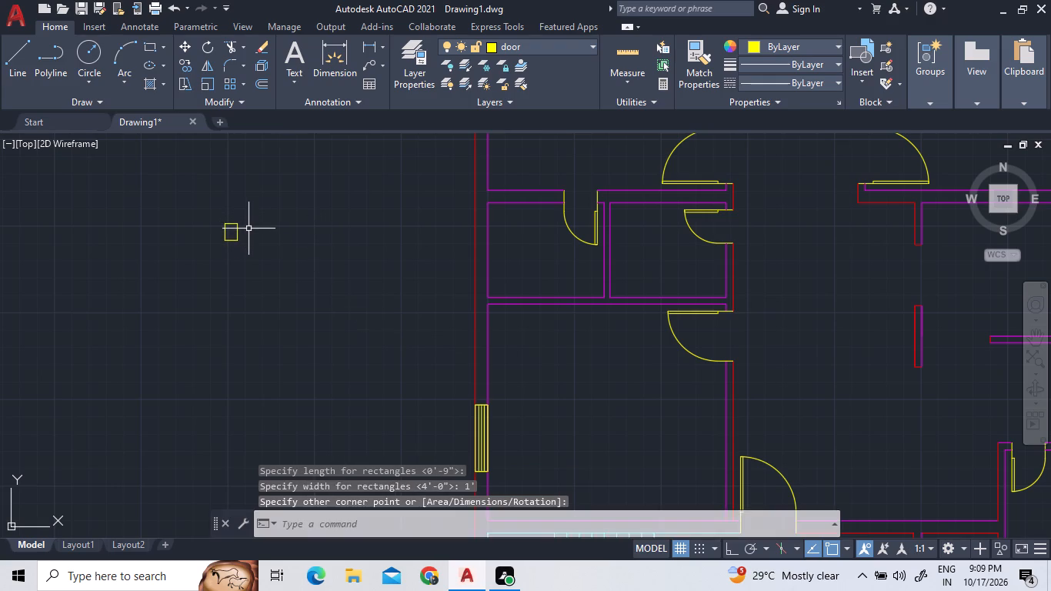
Draw a vertical centre line in the small rectangle from its upper side's midpoint to its lower side's midpoint.
scroll(234, 223, "up", 4)
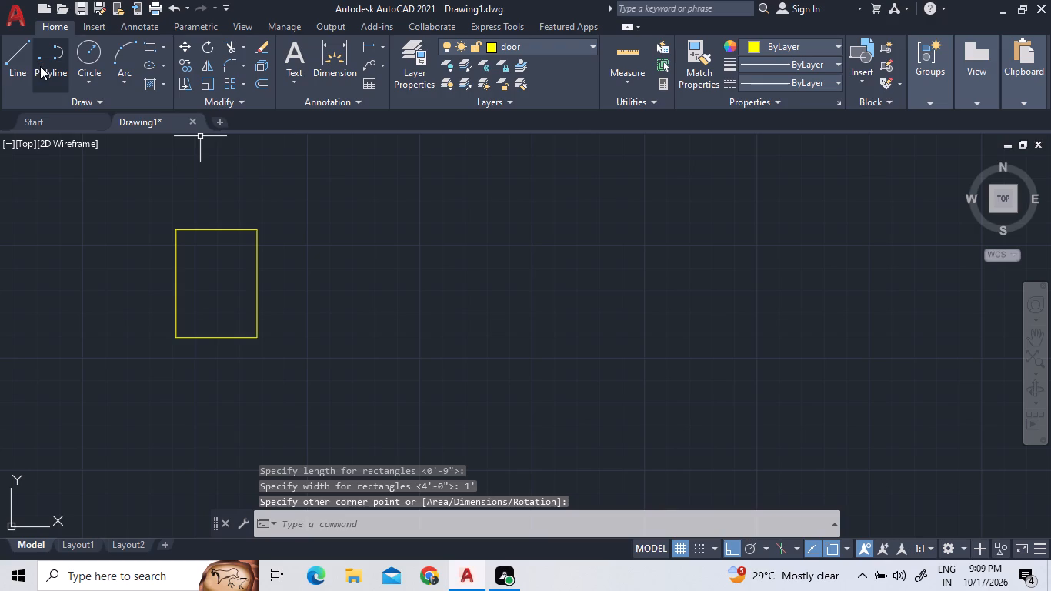
left_click(18, 64)
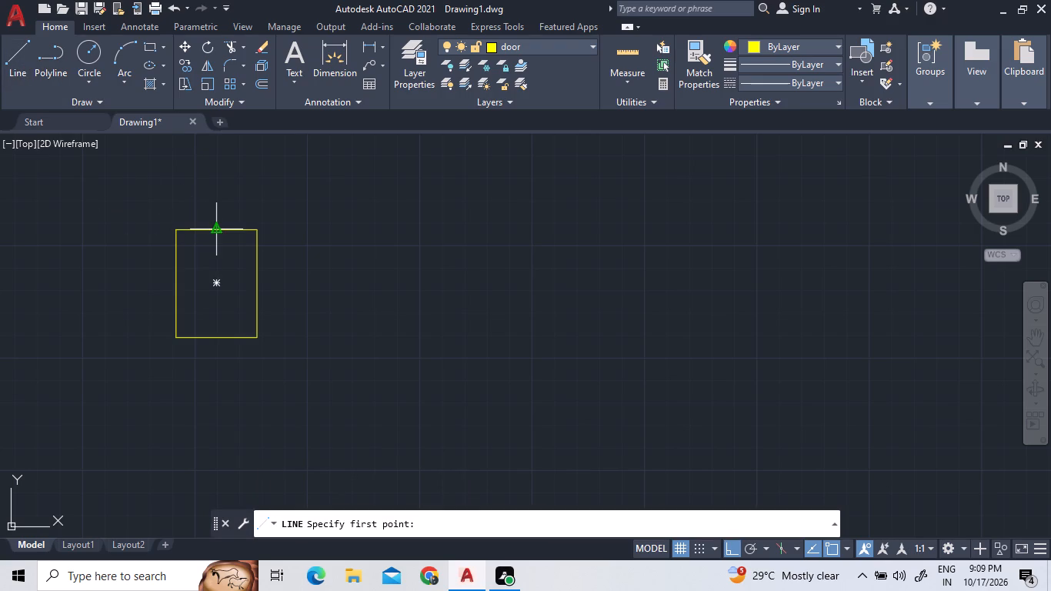
triple_click(218, 229)
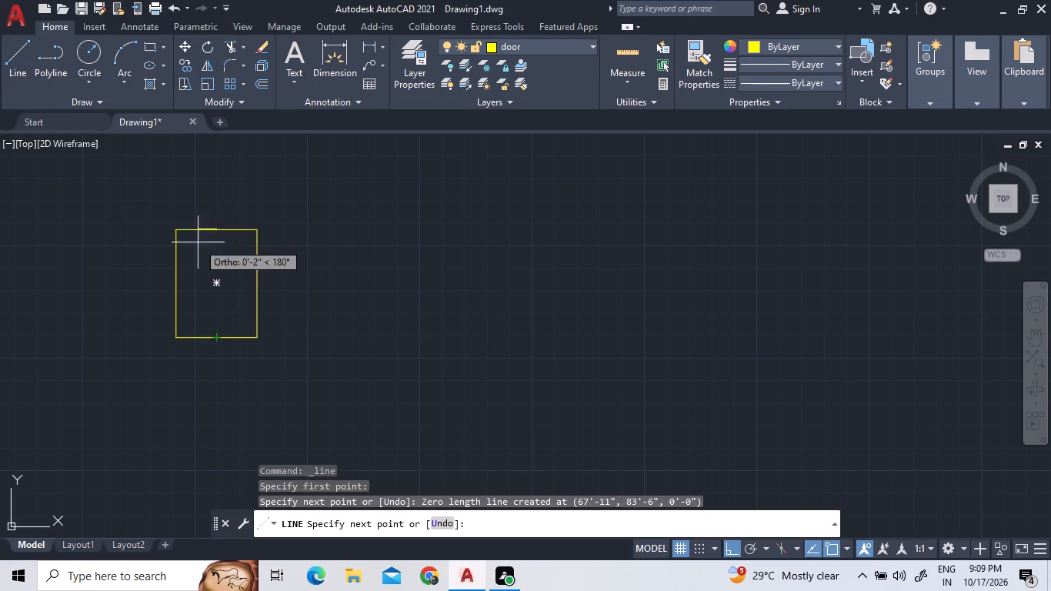
left_click(219, 340)
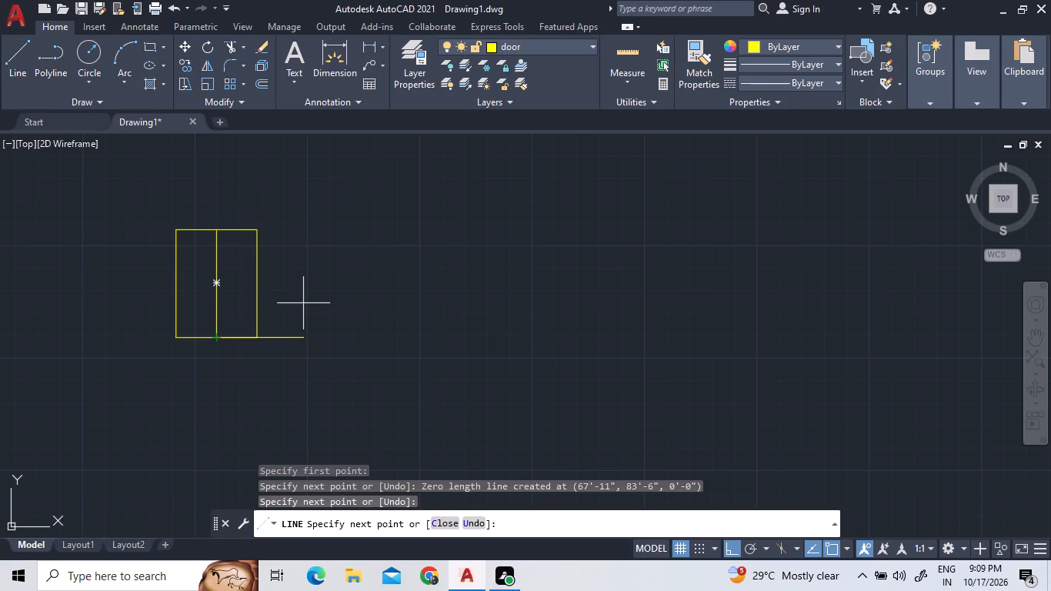
right_click(349, 282)
left_click(359, 291)
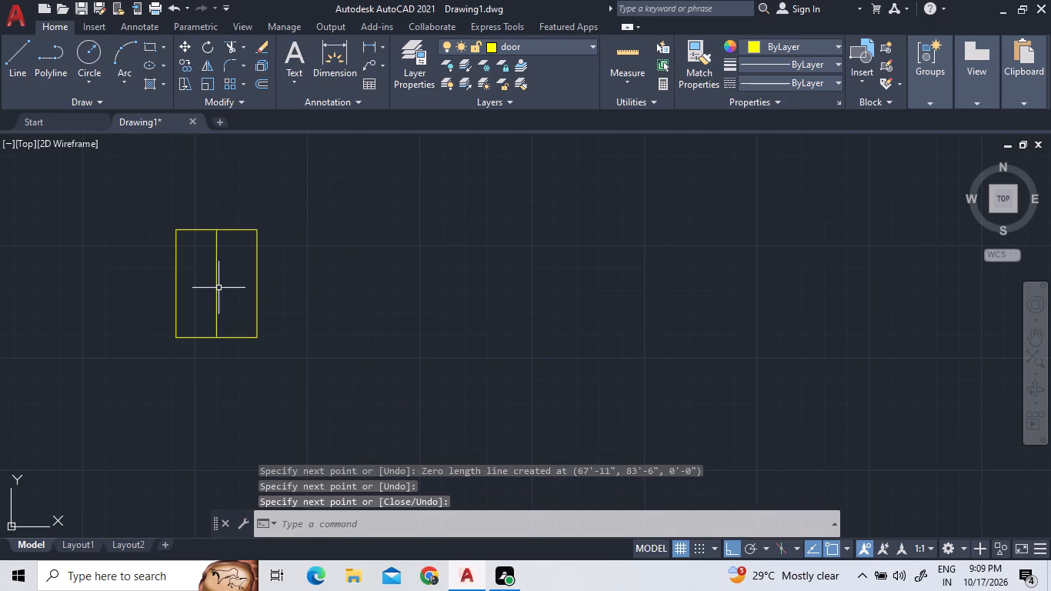
Offset the small rectangle's centre line once to each side by a short distance picked between two points.
left_click(215, 278)
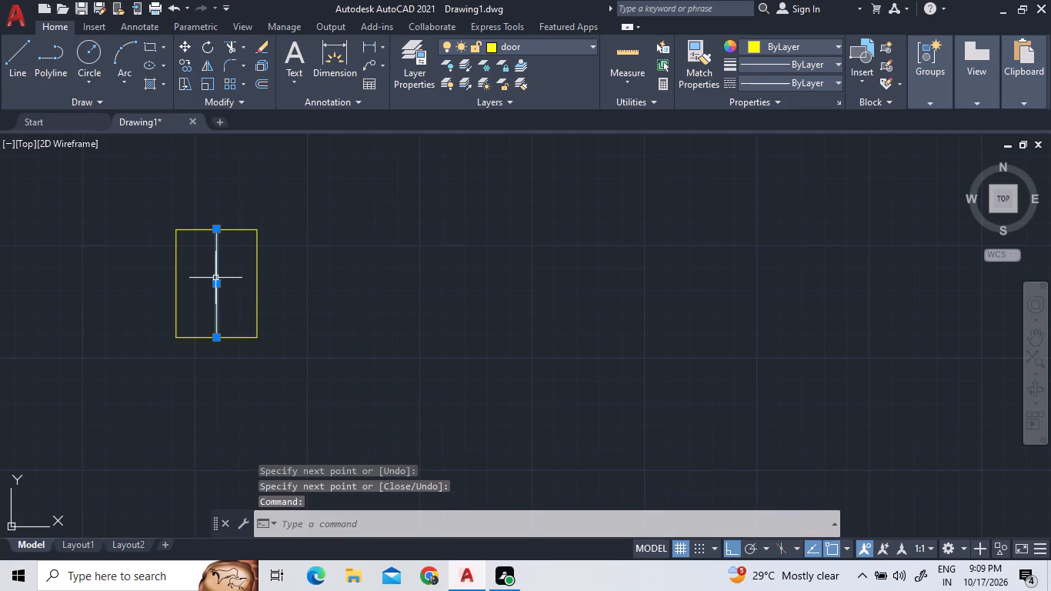
left_click(266, 85)
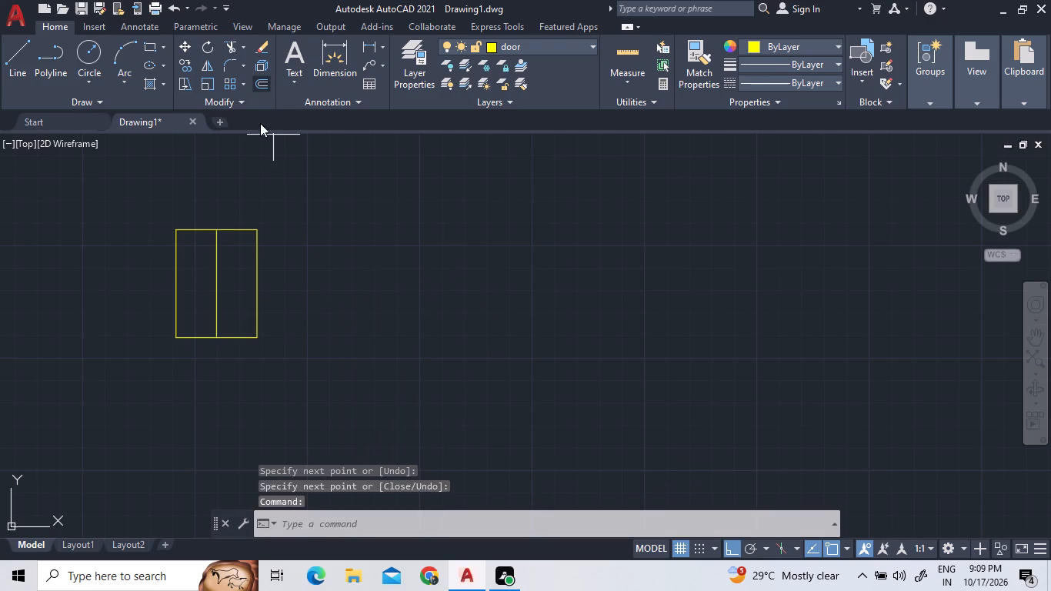
left_click(215, 280)
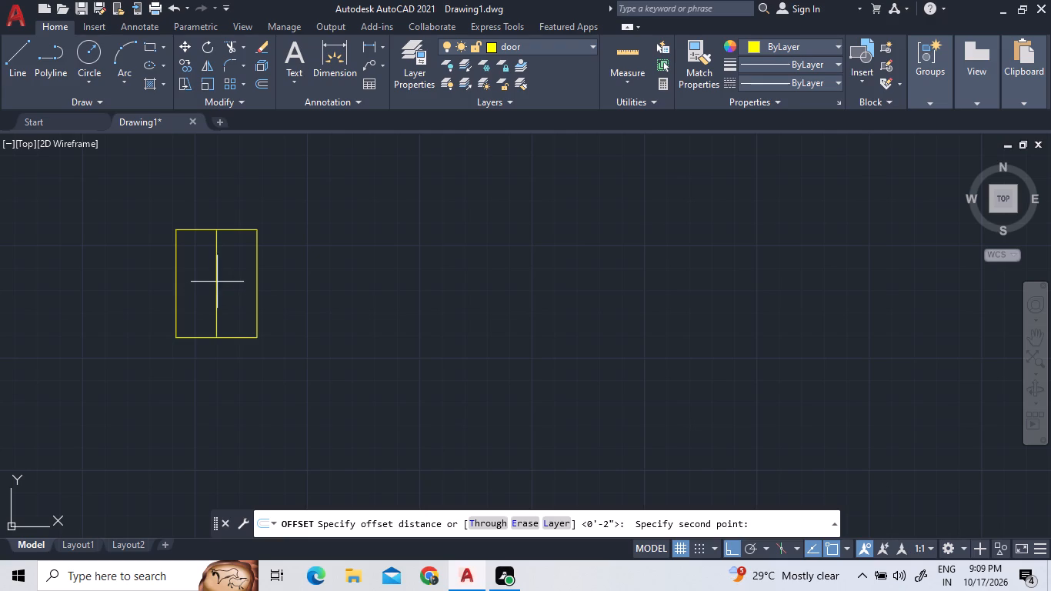
left_click(229, 287)
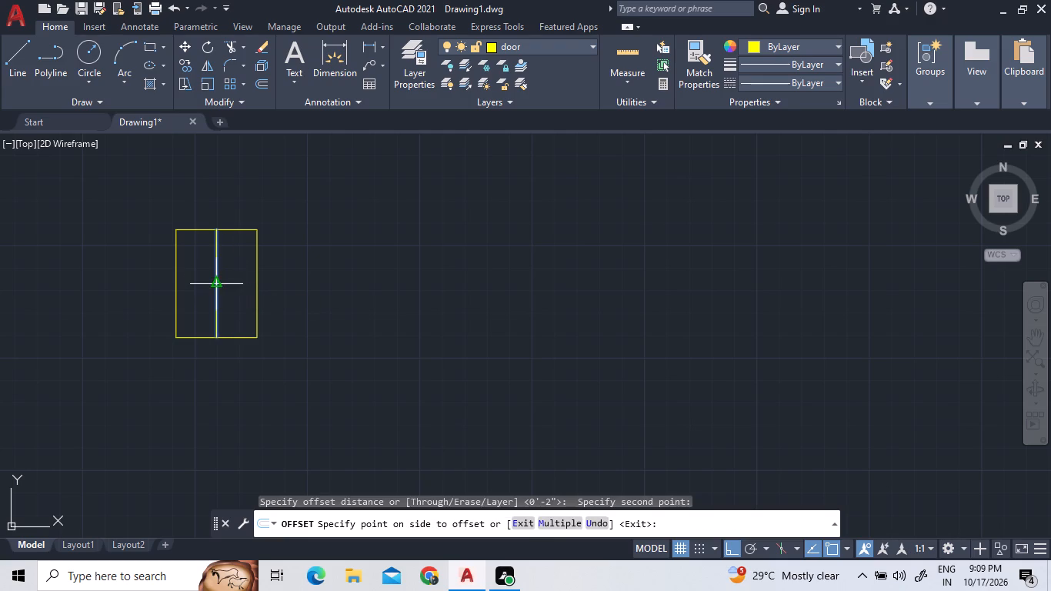
left_click(199, 279)
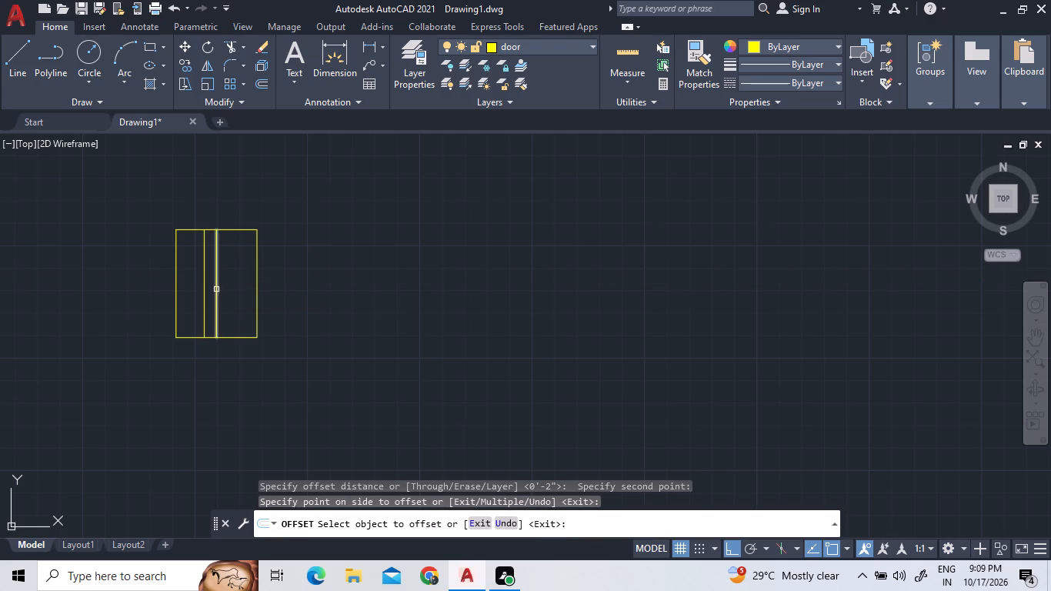
left_click(216, 290)
double_click(227, 297)
scroll(229, 274, "down", 2)
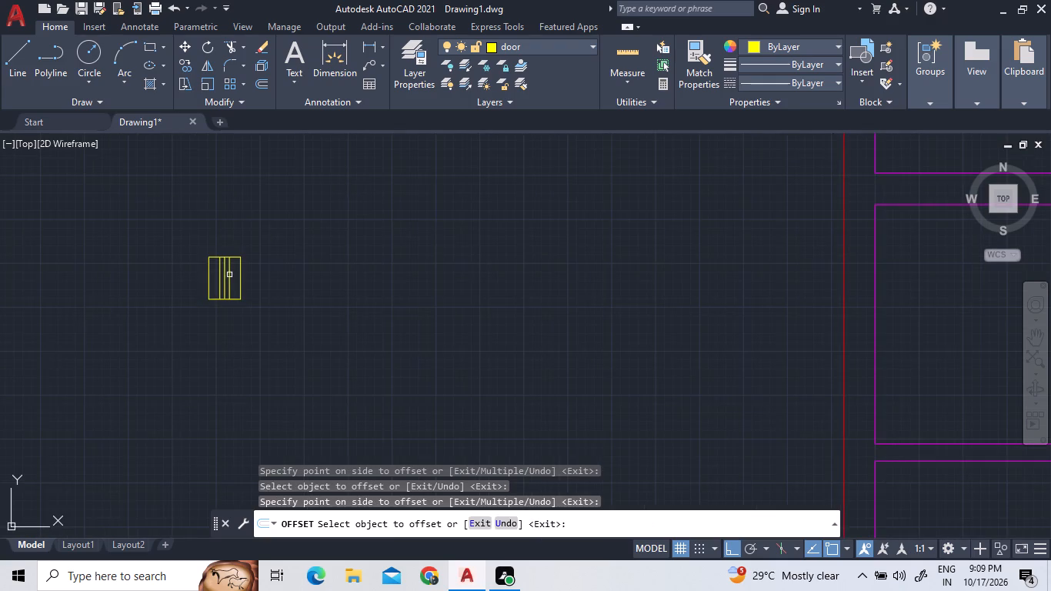
scroll(227, 289, "up", 2)
right_click(437, 293)
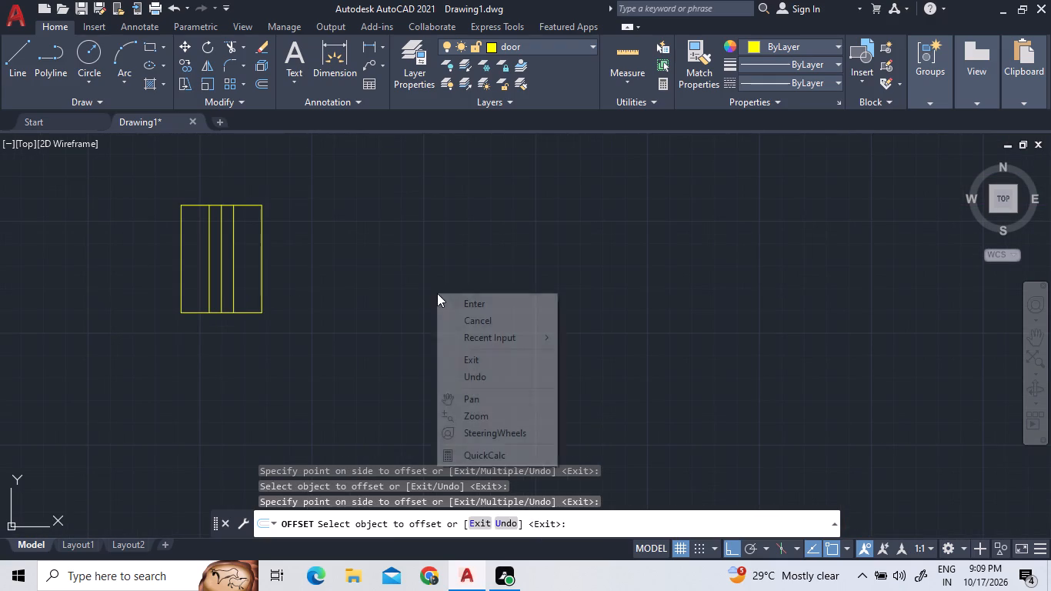
left_click(442, 299)
Move the small window symbol by its lower-right corner to the lower-left inner corner of the small room along the left exterior wall.
left_click(298, 314)
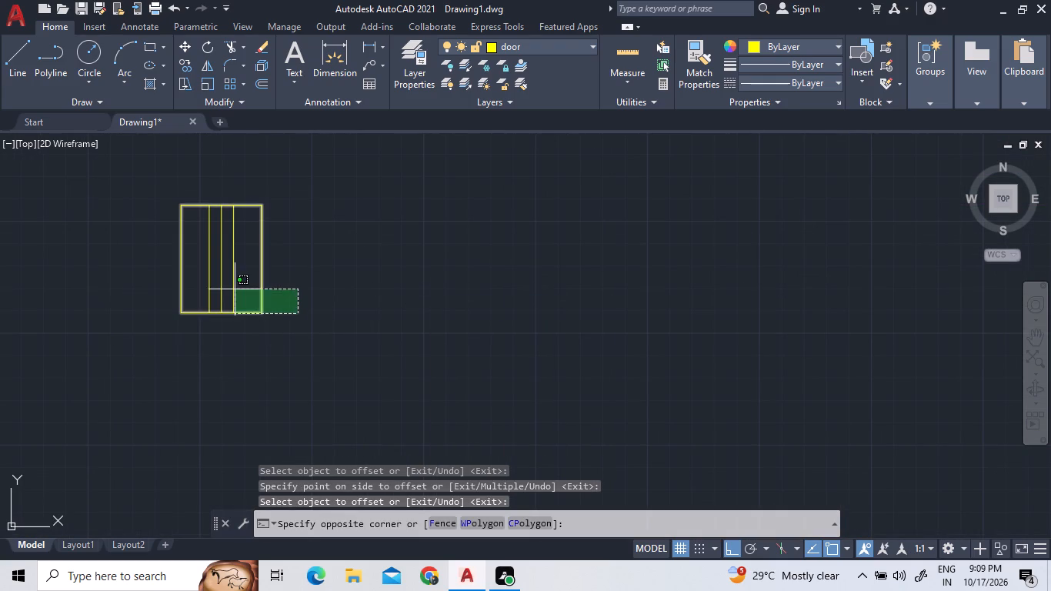
double_click(178, 245)
right_click(363, 235)
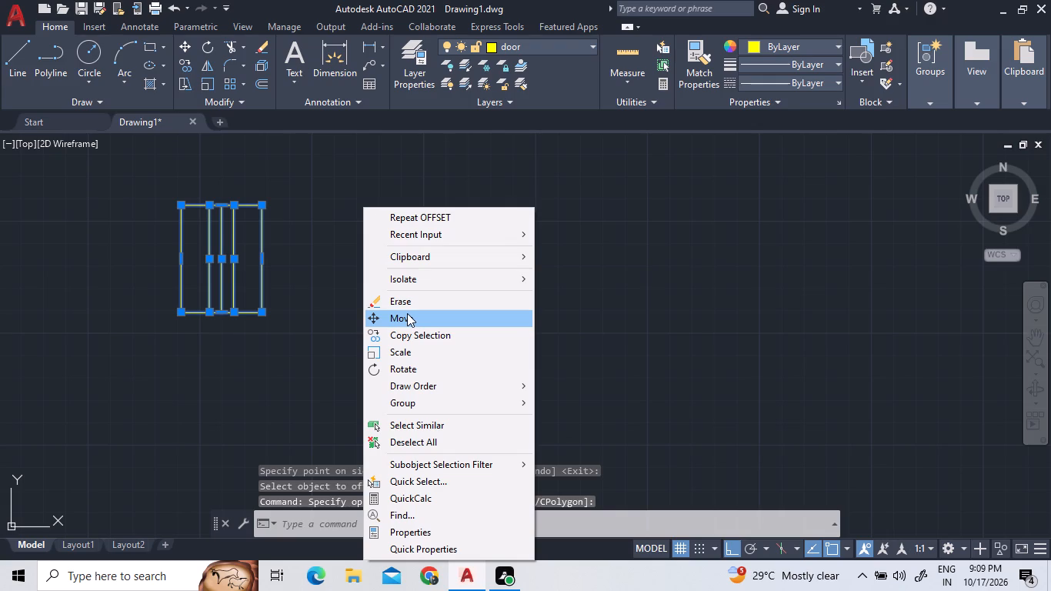
left_click(407, 313)
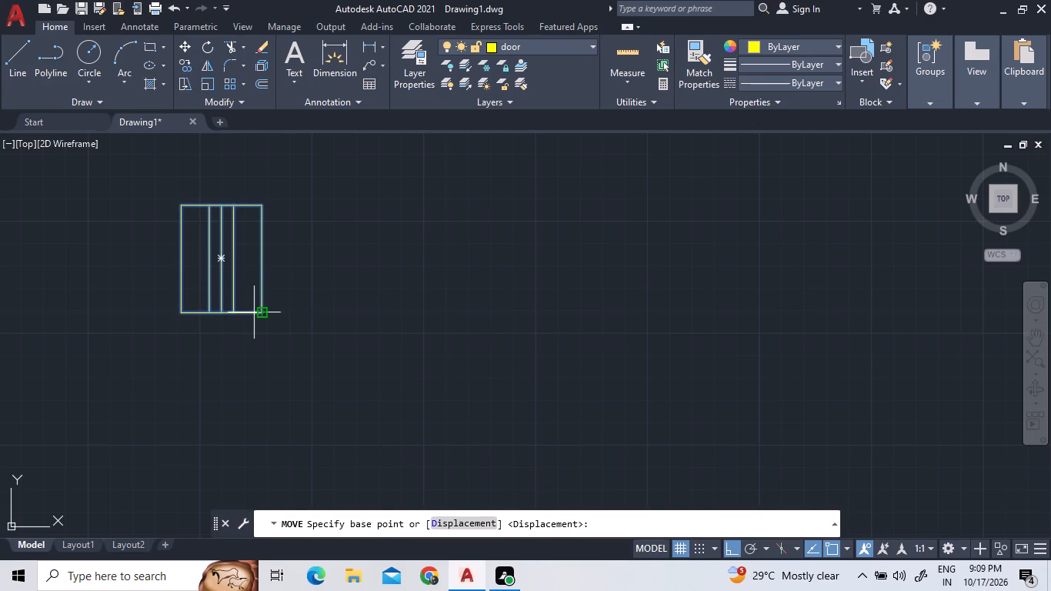
left_click(254, 312)
scroll(430, 358, "down", 4)
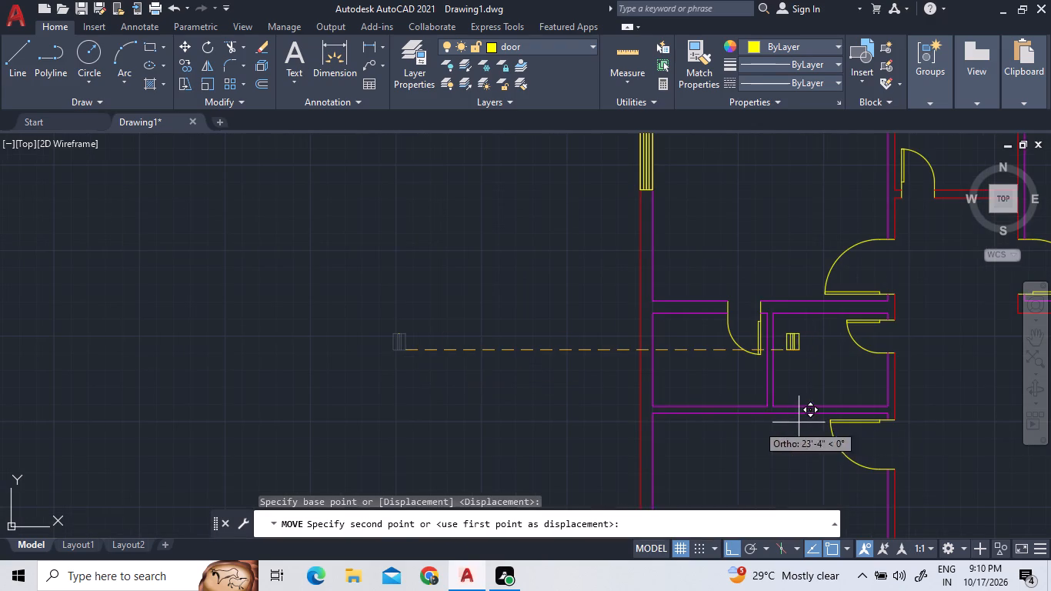
scroll(664, 429, "up", 3)
scroll(652, 349, "down", 3)
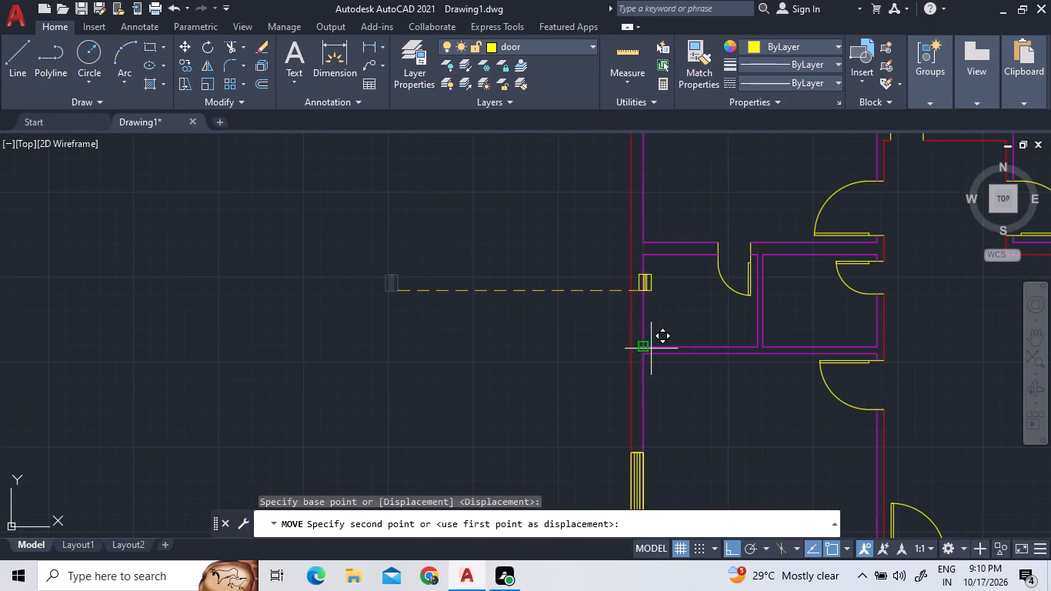
scroll(650, 349, "up", 2)
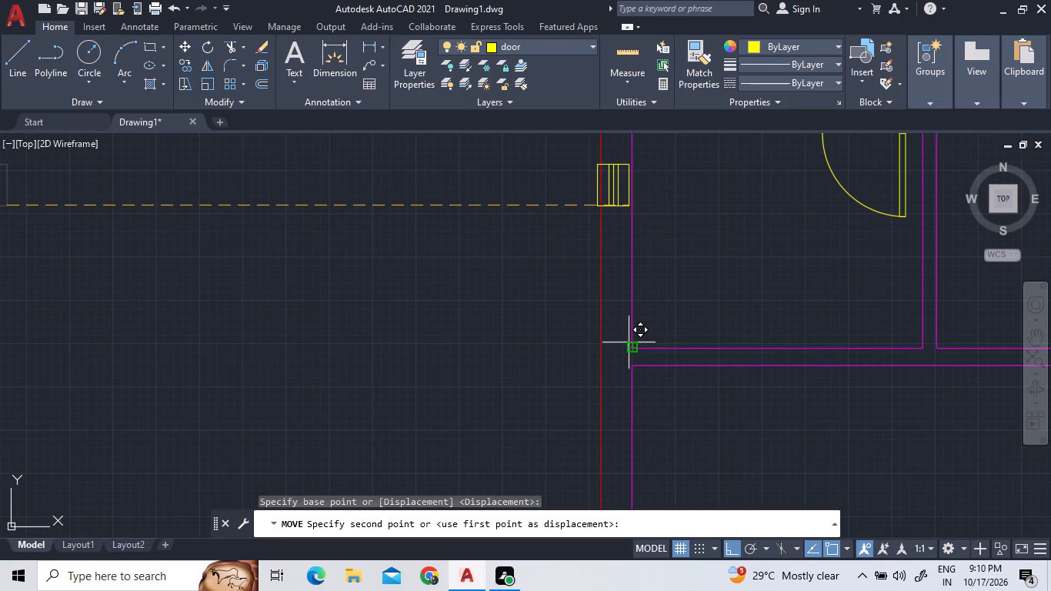
left_click(632, 342)
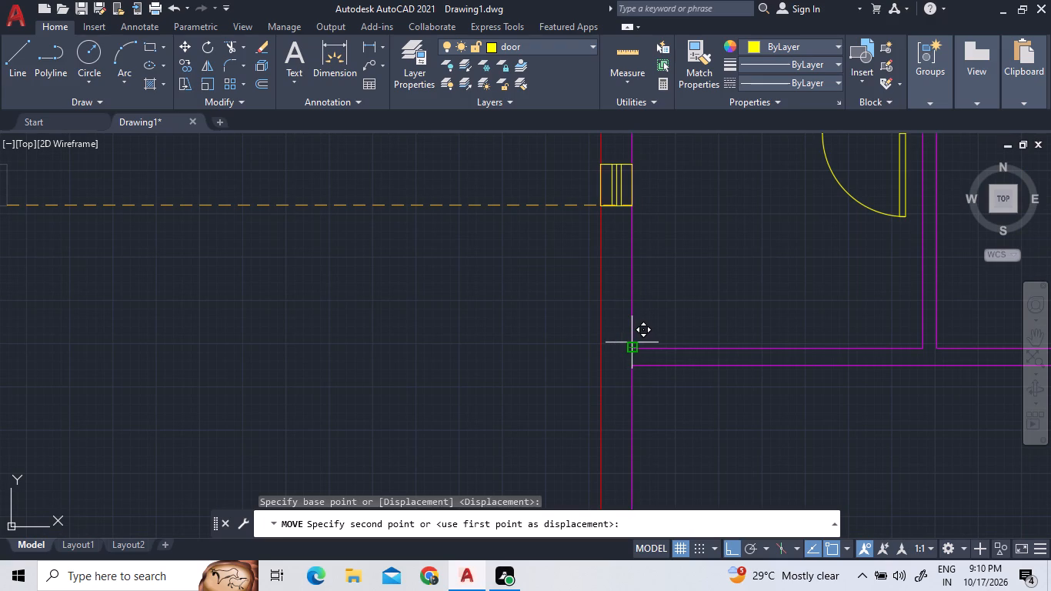
Move the small window symbol by its lower-left corner straight up the left exterior wall to about the middle of the small room.
scroll(629, 341, "up", 3)
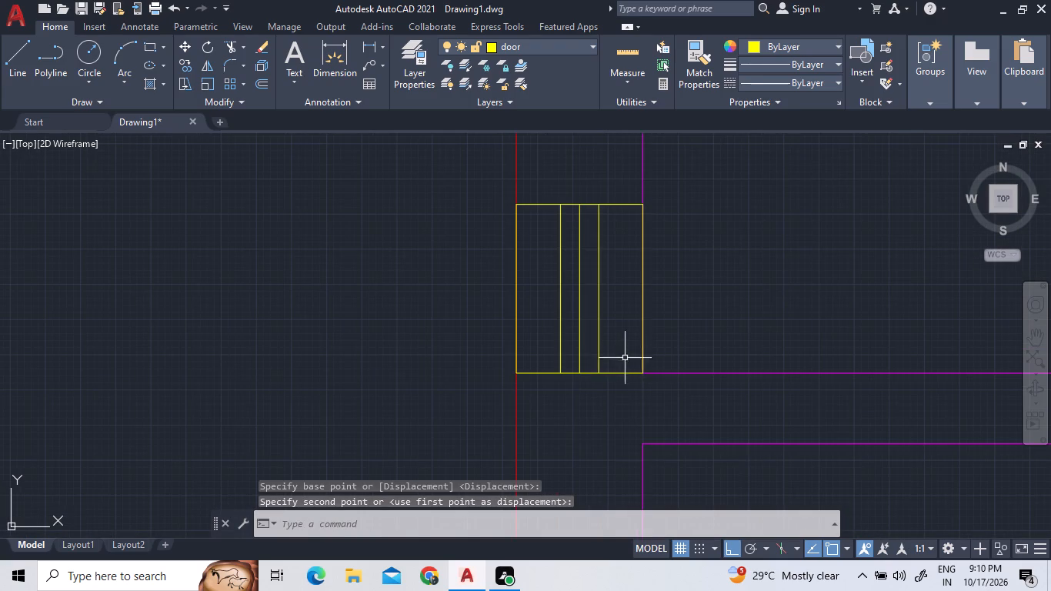
left_click(619, 381)
left_click(550, 342)
right_click(553, 340)
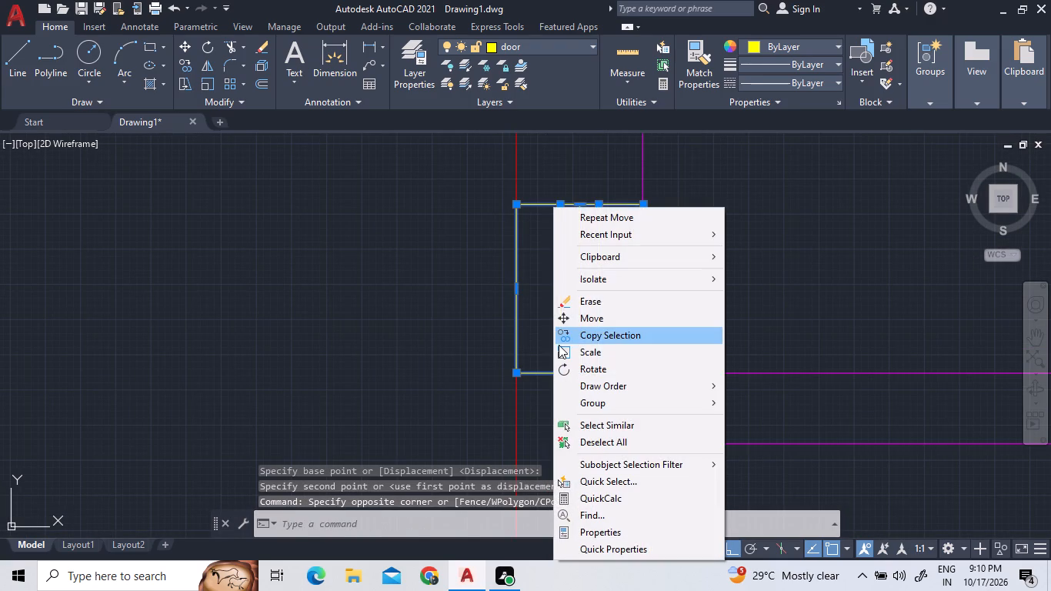
left_click(576, 321)
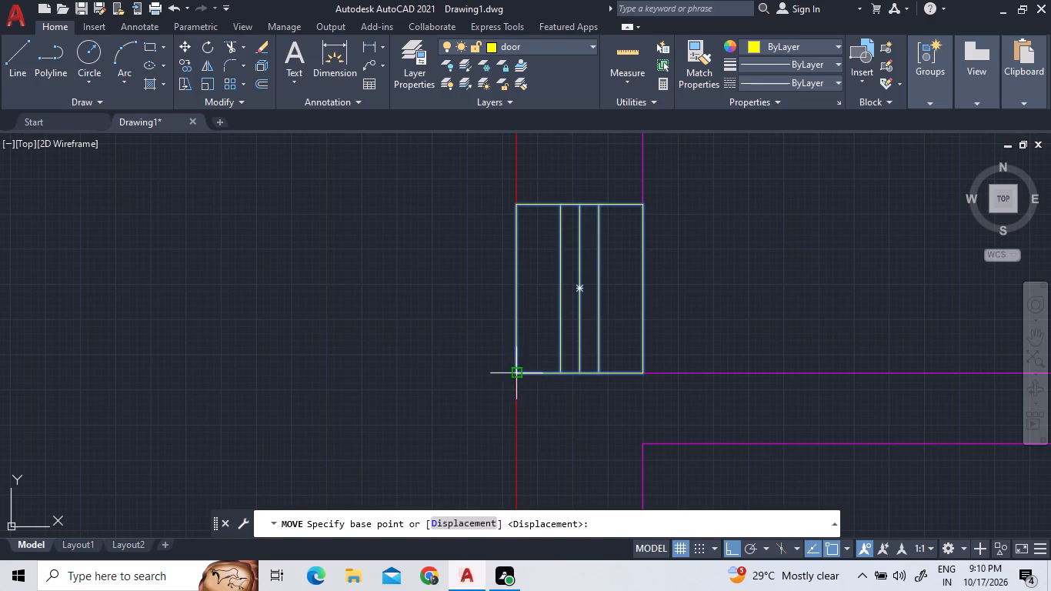
double_click(518, 376)
scroll(535, 281, "down", 5)
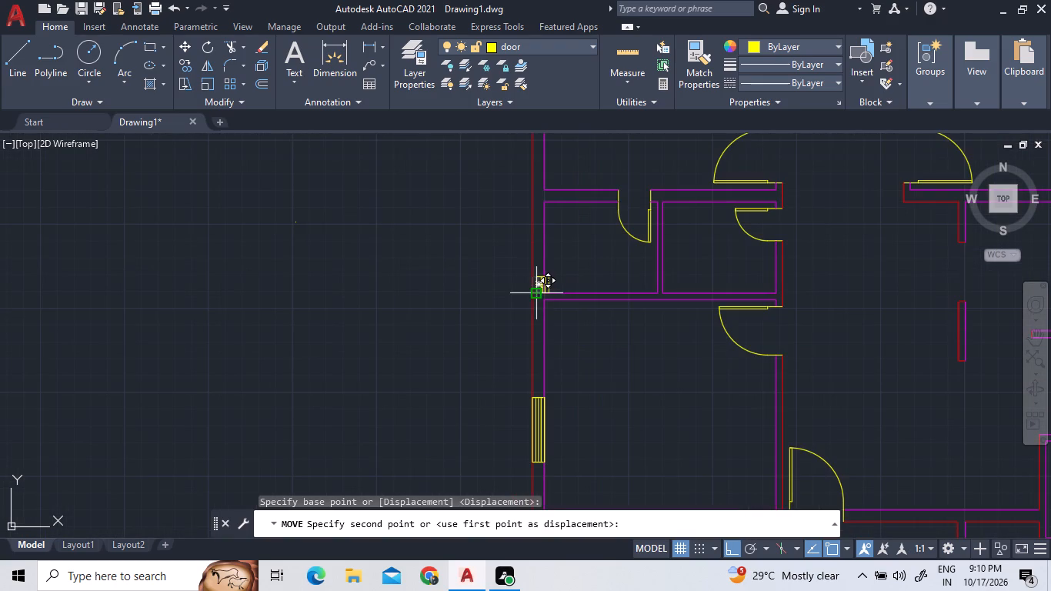
left_click(536, 253)
Examine how the small window symbol's lower-left corner lines up with the outer line of the left exterior wall.
scroll(530, 225, "up", 2)
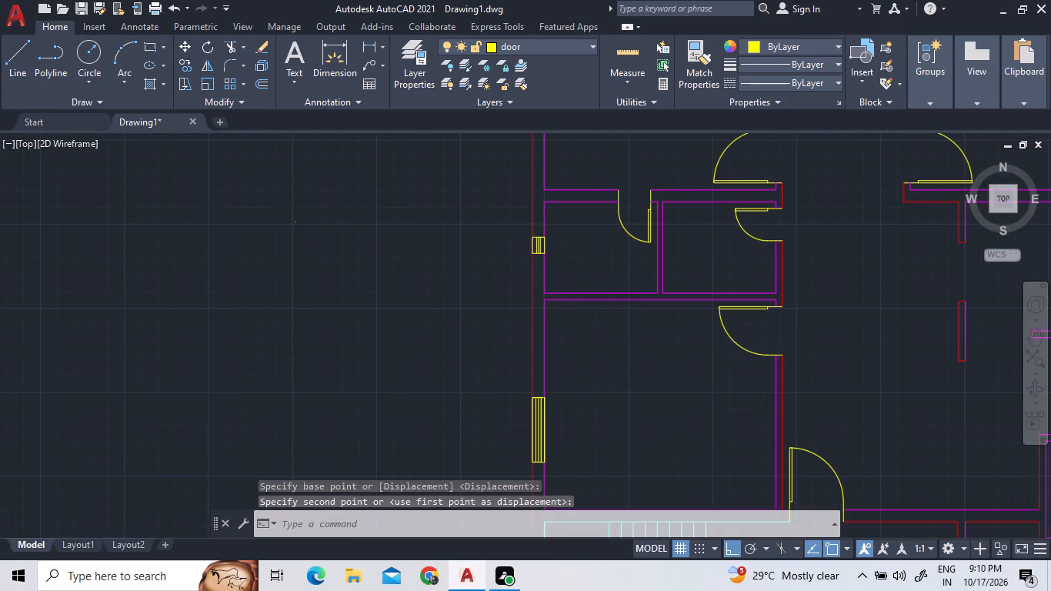
scroll(530, 225, "up", 5)
scroll(547, 403, "up", 1)
scroll(550, 395, "down", 3)
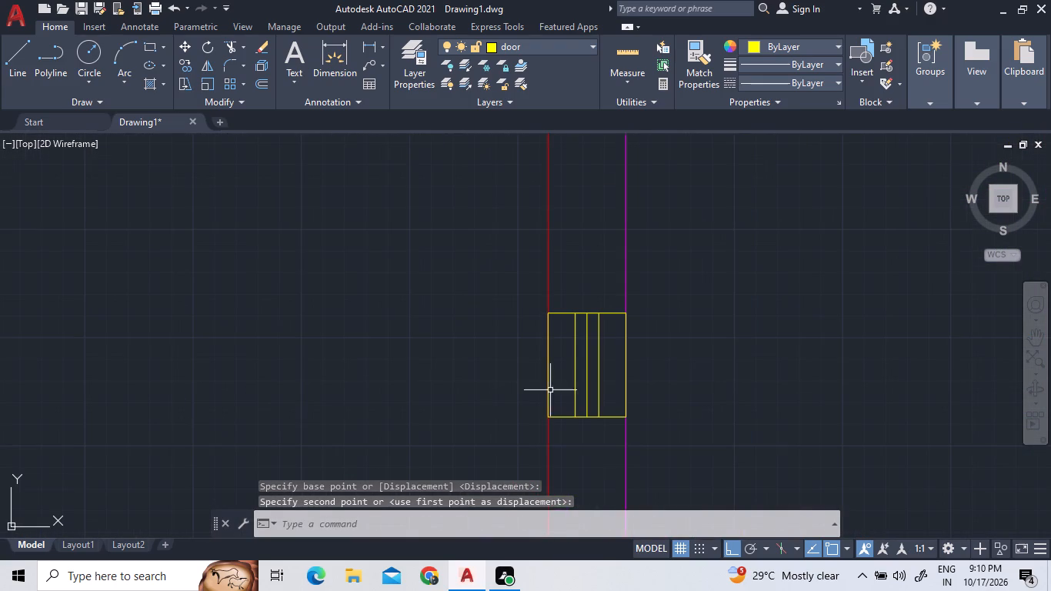
left_click(609, 419)
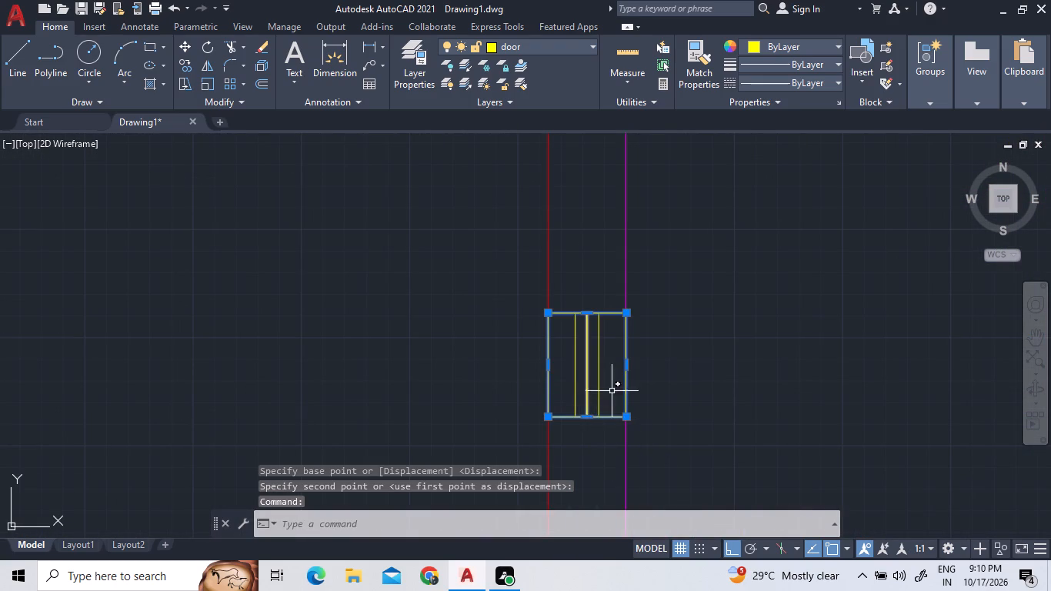
left_click(612, 390)
left_click(569, 371)
scroll(543, 410, "up", 4)
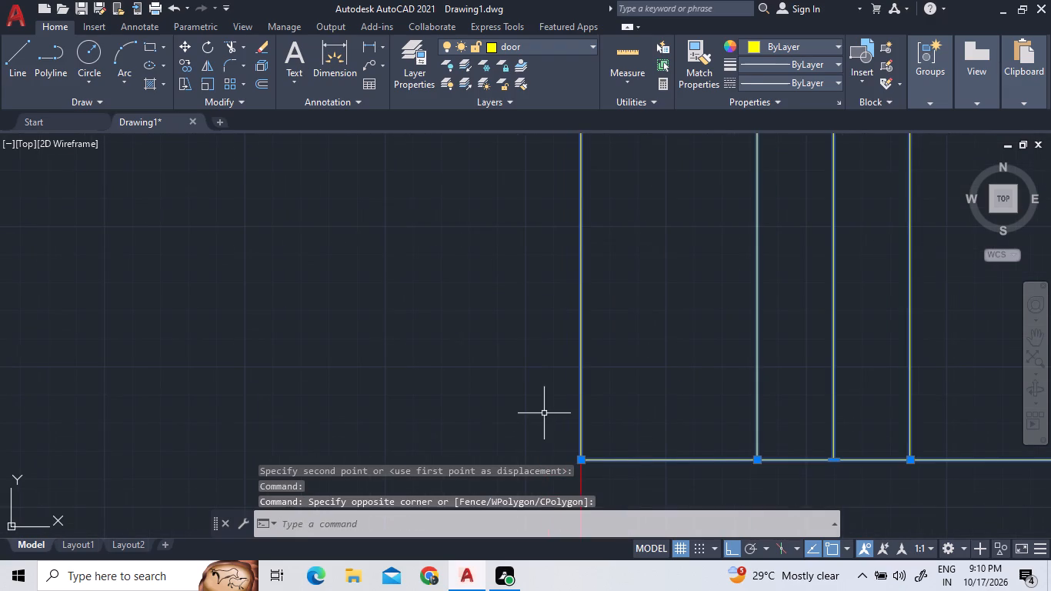
scroll(590, 475, "up", 4)
scroll(524, 399, "up", 4)
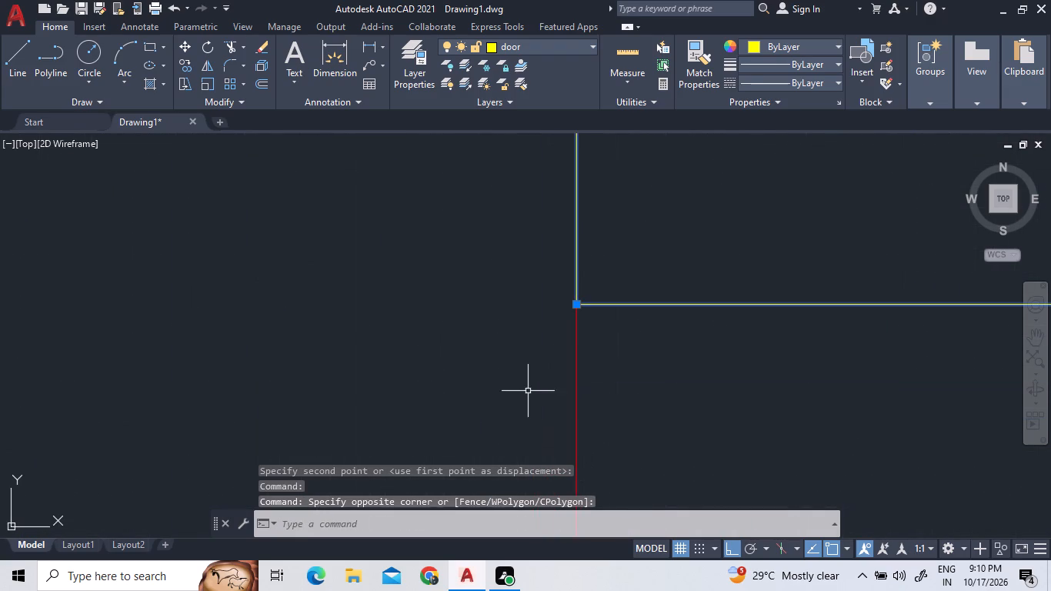
scroll(573, 307, "up", 3)
key("Escape")
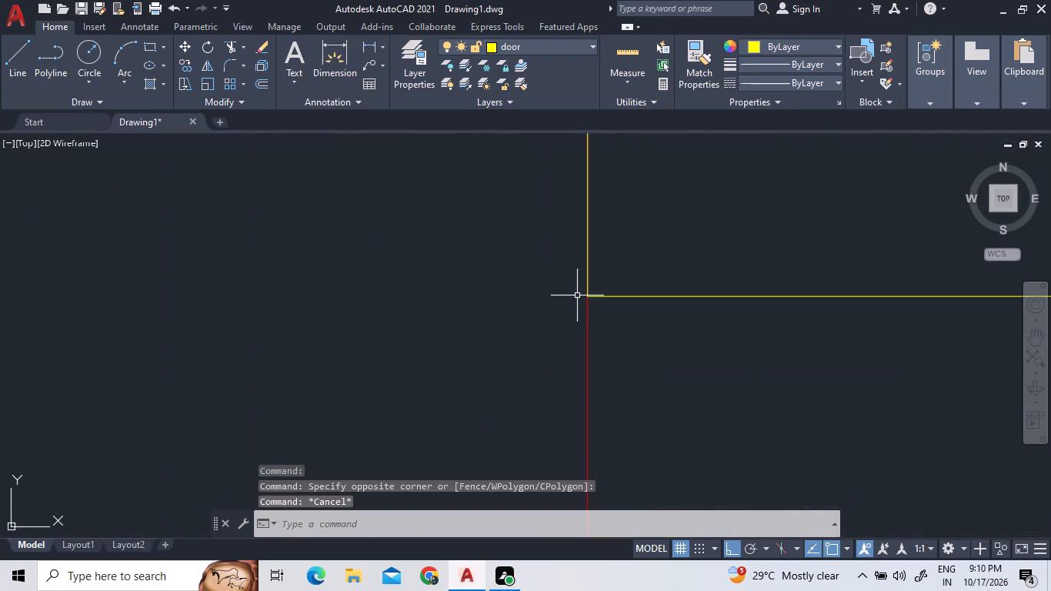
Copy the small window symbol by its lower-right corner, with Ortho off, onto the right exterior wall's outer line at the small lower-right room with a door.
scroll(579, 324, "down", 20)
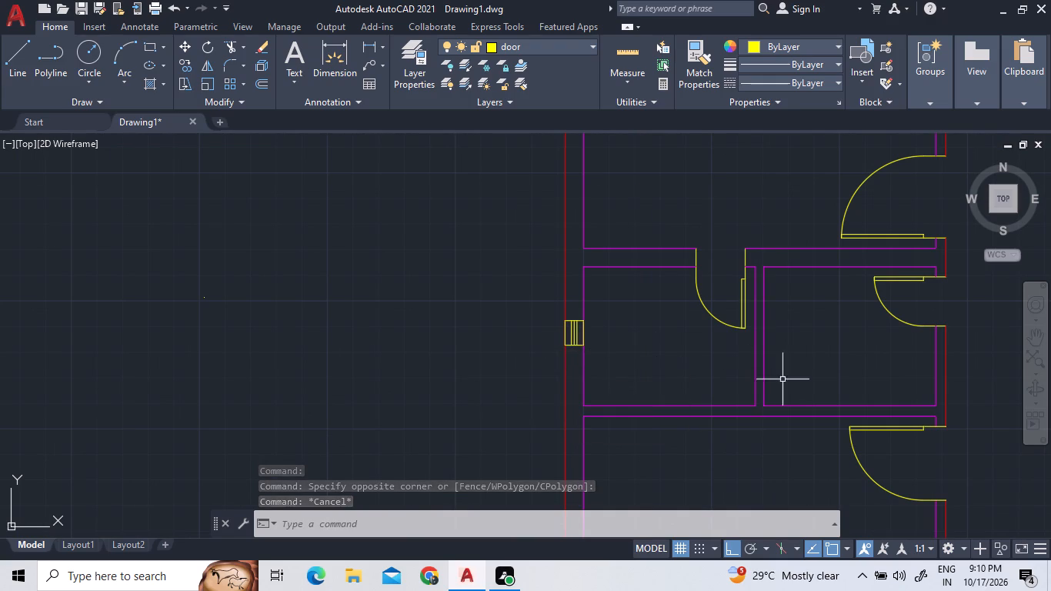
scroll(896, 393, "down", 1)
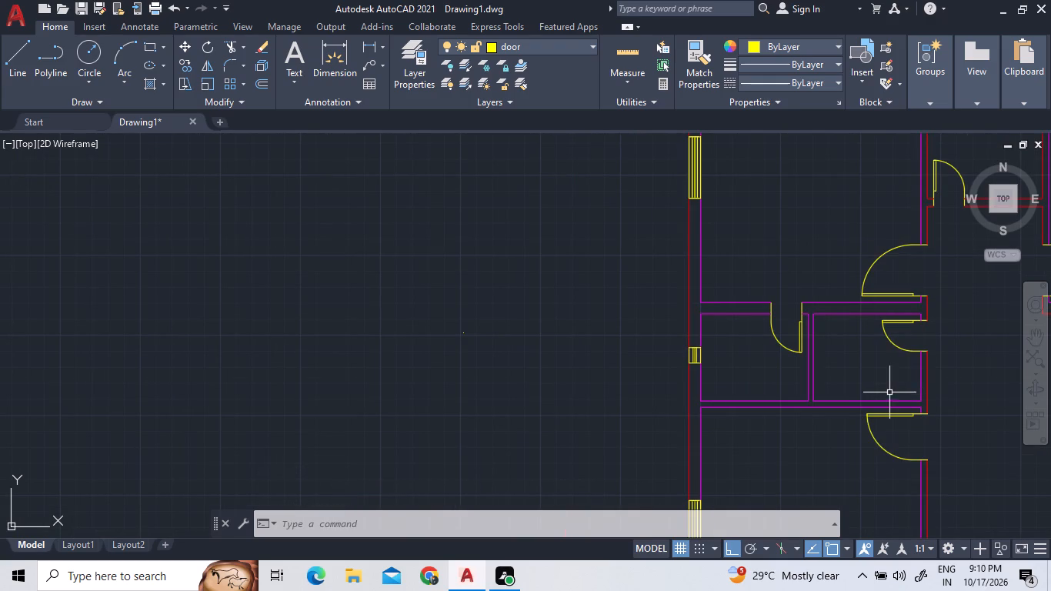
scroll(862, 396, "down", 3)
middle_click_drag(888, 381, 859, 382)
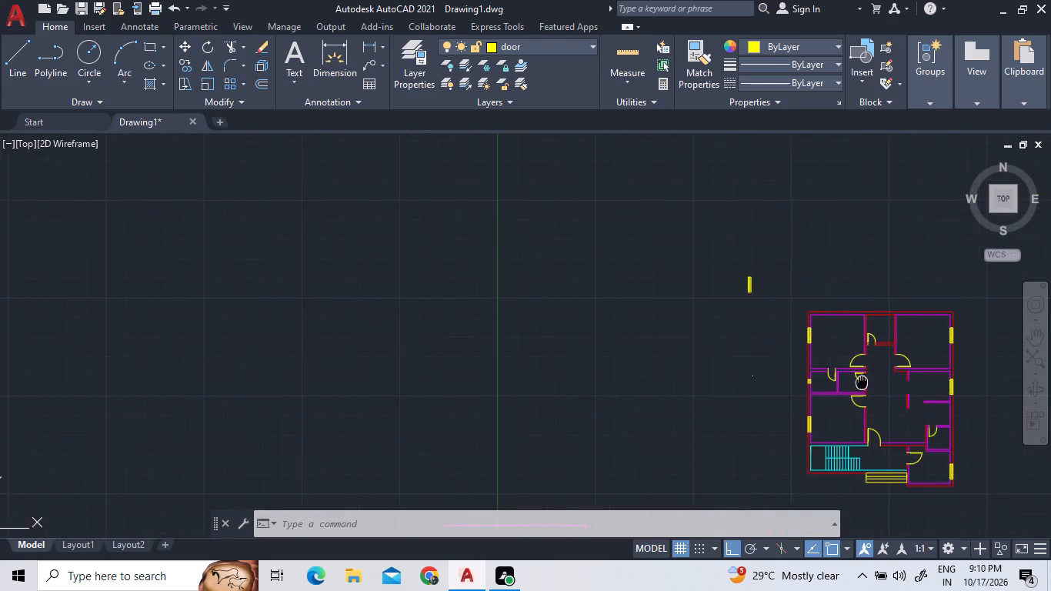
middle_click_drag(859, 382, 704, 354)
scroll(808, 428, "up", 3)
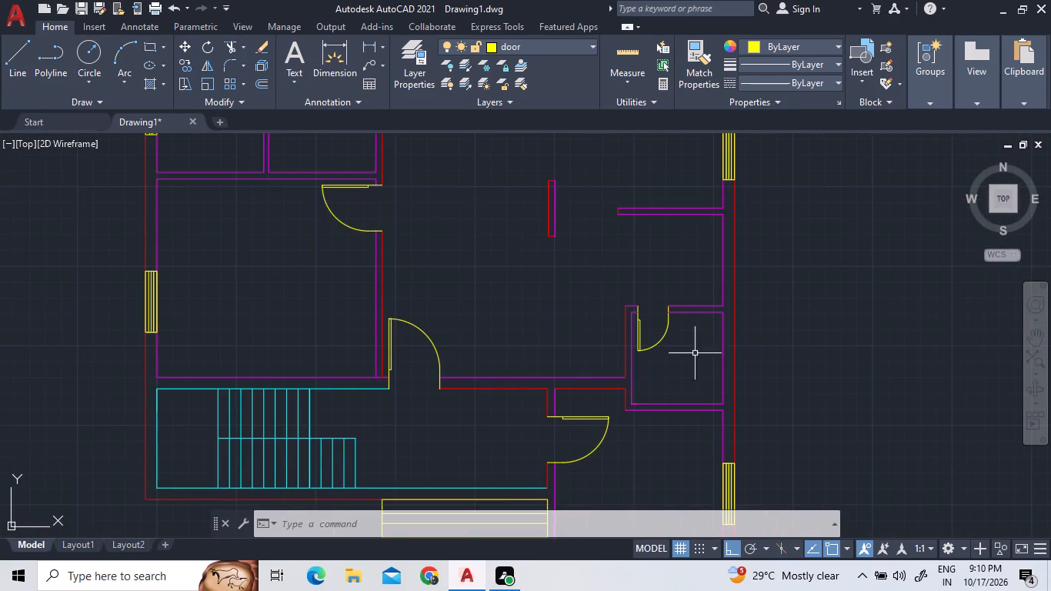
scroll(639, 349, "down", 2)
scroll(434, 250, "up", 2)
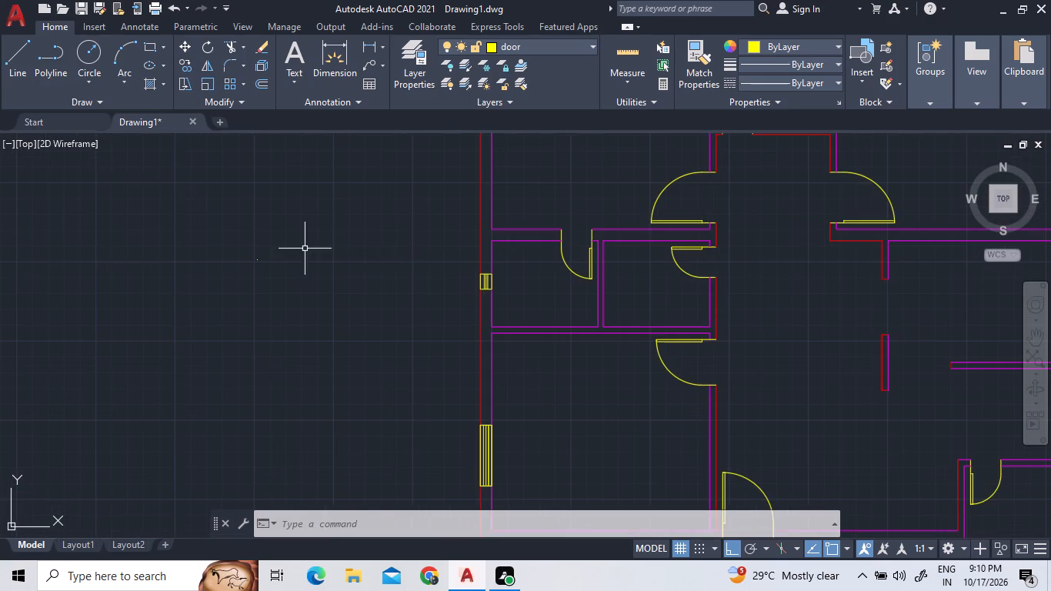
scroll(288, 251, "up", 3)
scroll(222, 263, "down", 2)
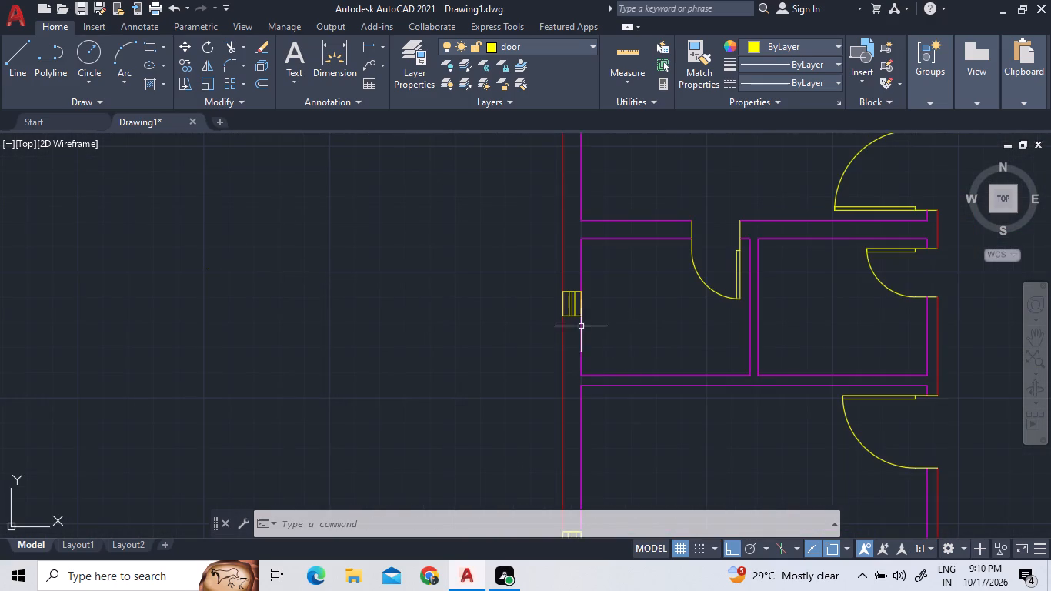
scroll(568, 324, "up", 3)
left_click(609, 301)
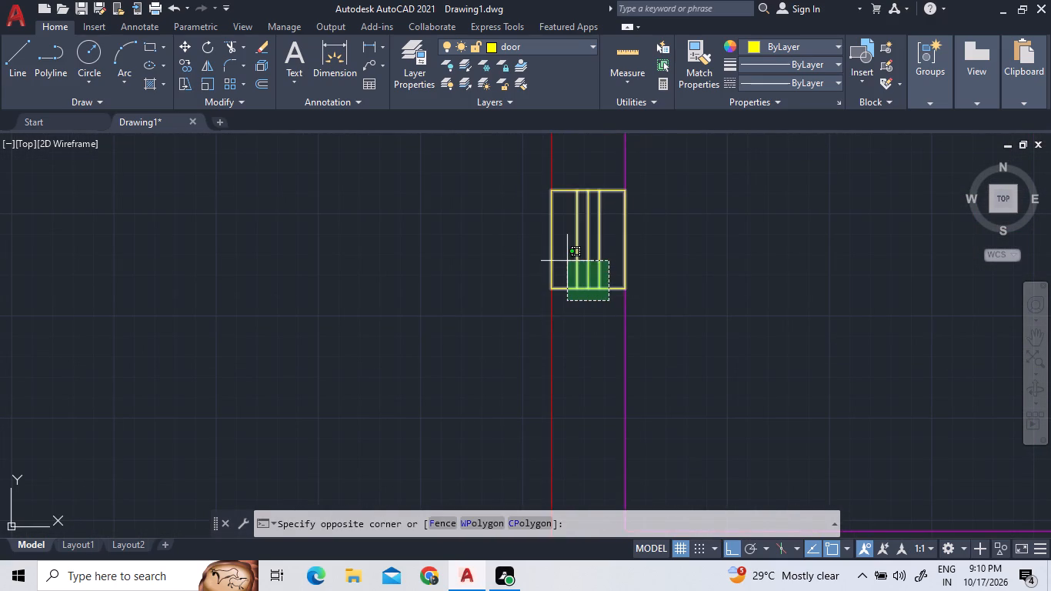
left_click(567, 261)
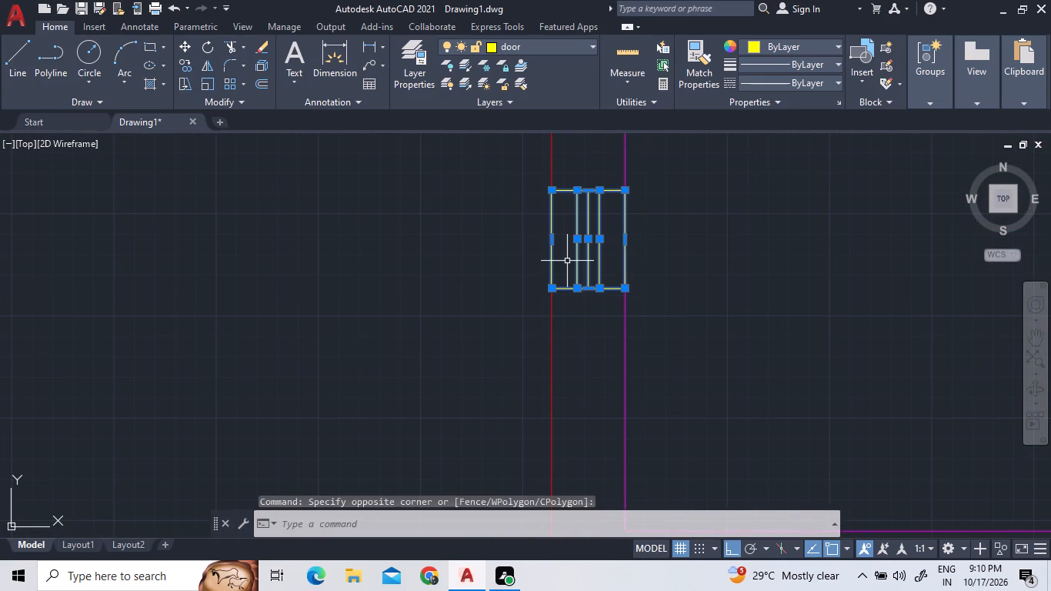
right_click(607, 262)
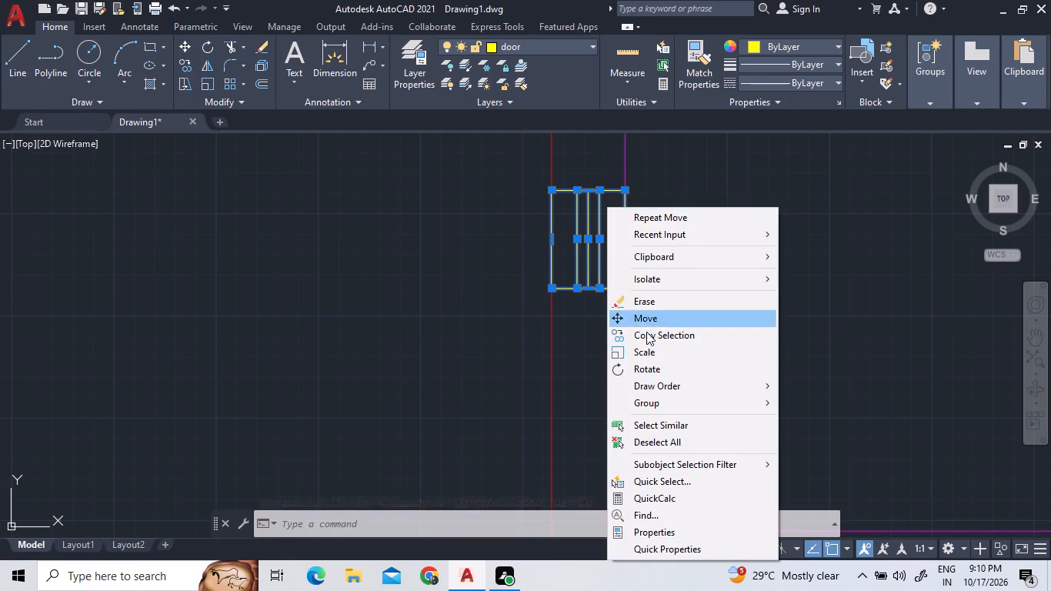
left_click(648, 335)
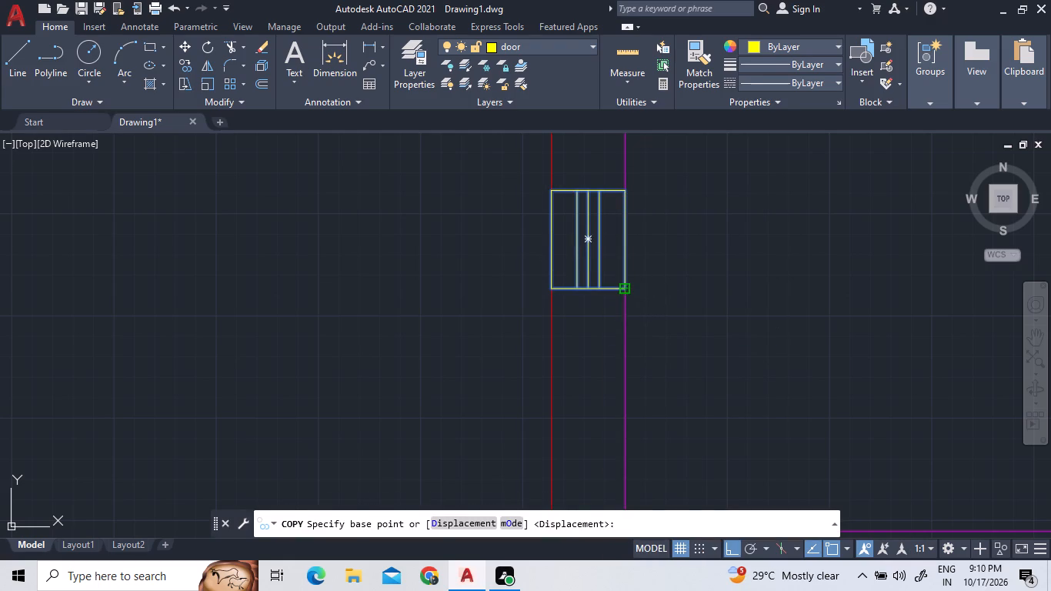
left_click(627, 286)
scroll(665, 296, "down", 5)
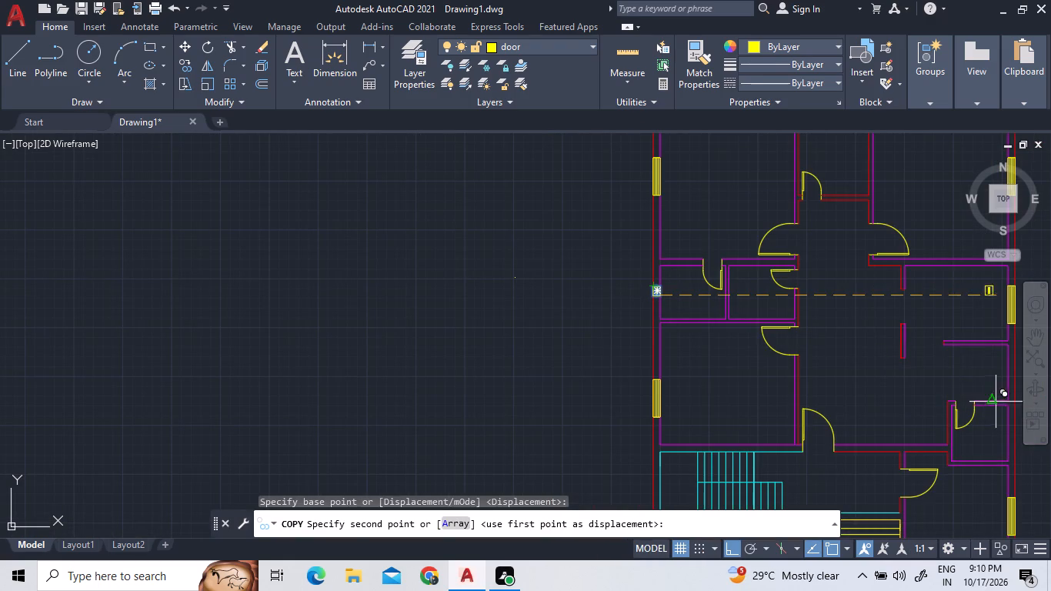
scroll(989, 383, "down", 3)
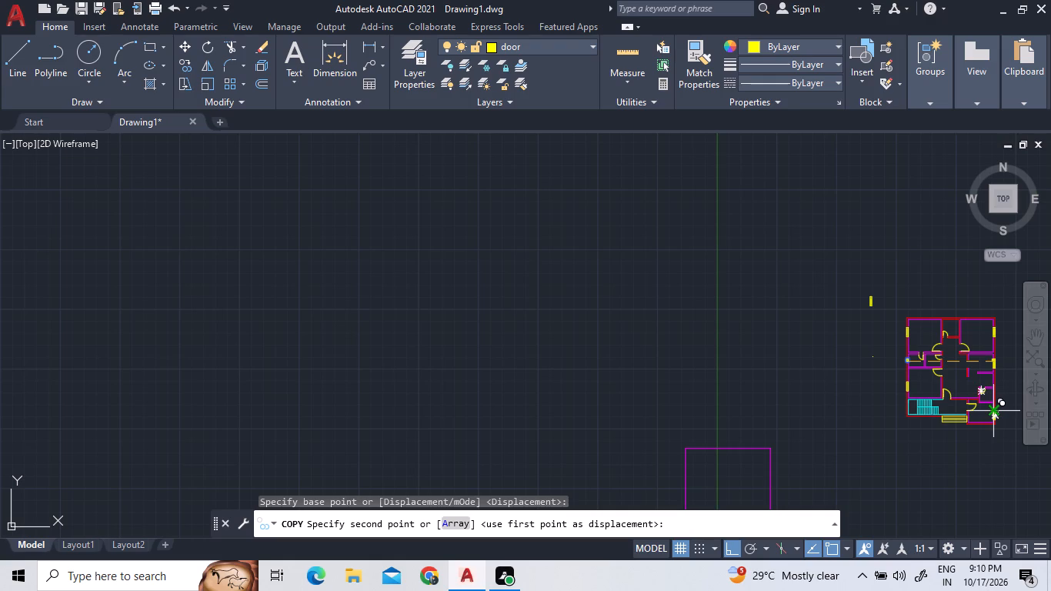
key("F8")
scroll(993, 409, "up", 3)
scroll(999, 346, "up", 5)
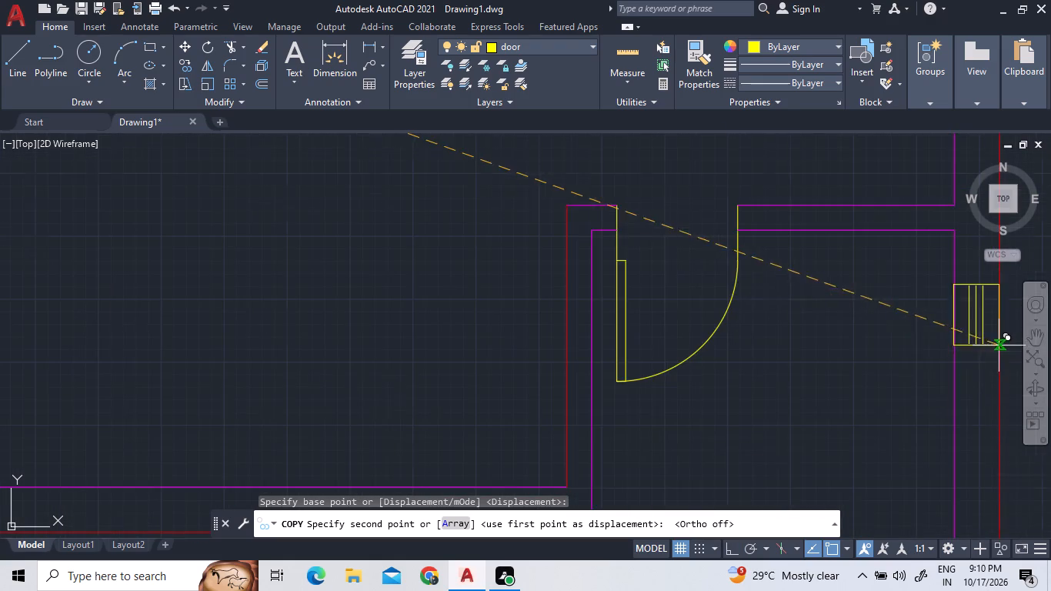
scroll(969, 392, "up", 2)
scroll(996, 382, "down", 3)
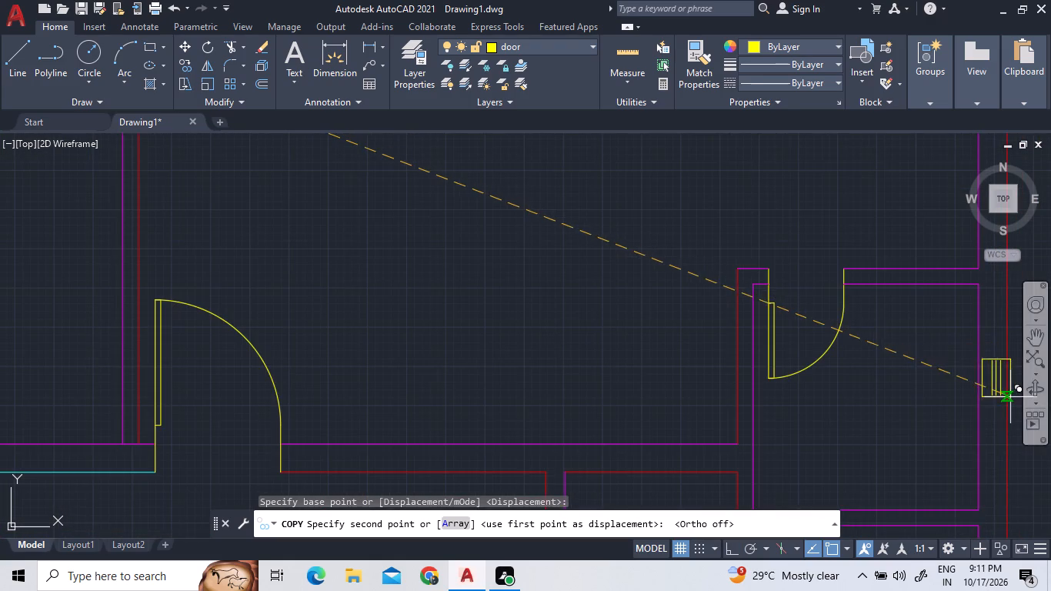
scroll(1010, 397, "up", 4)
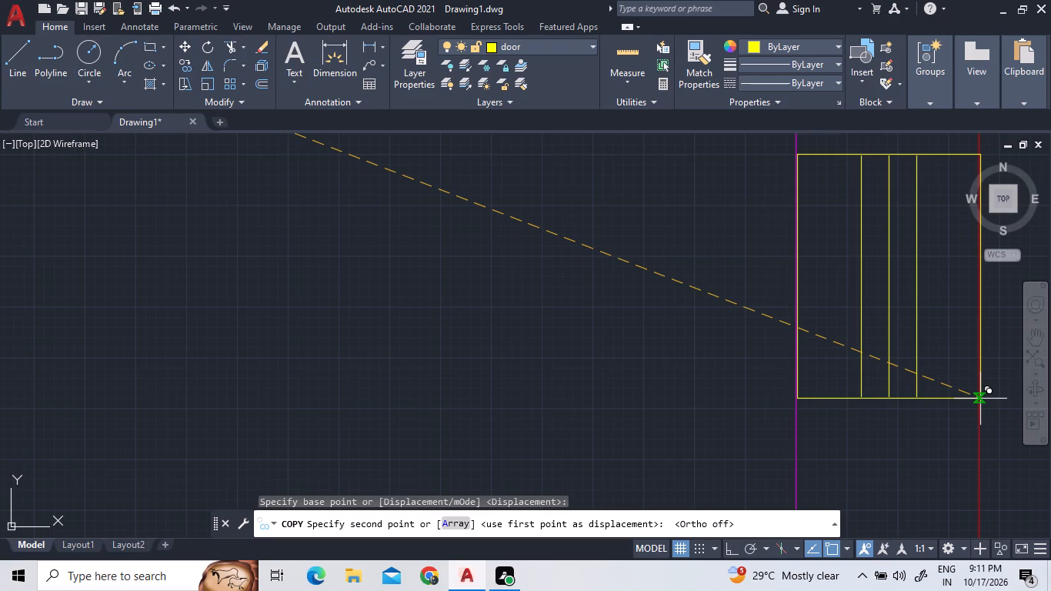
scroll(980, 399, "up", 2)
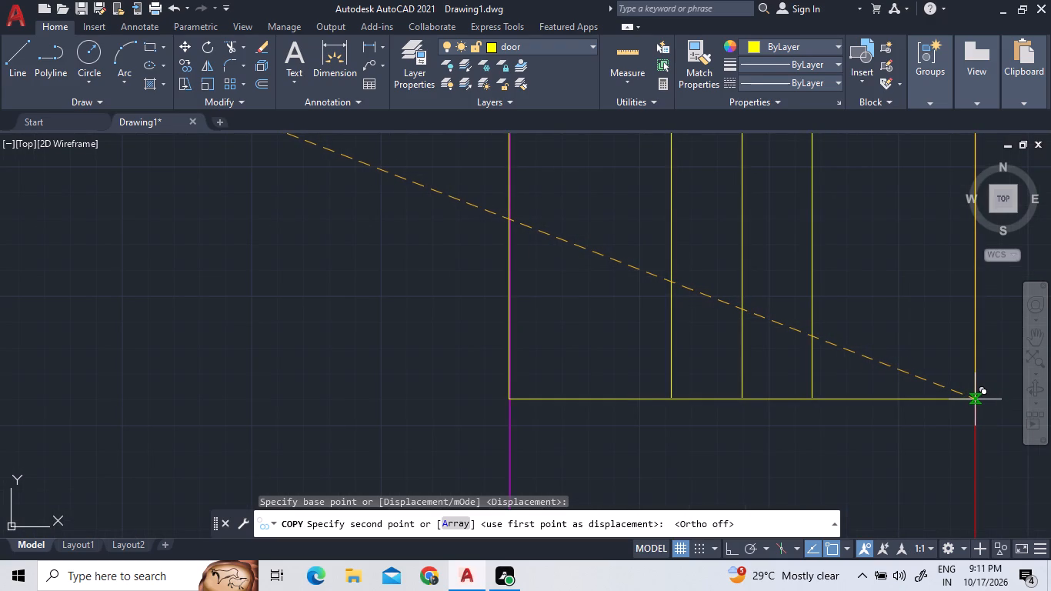
left_click(975, 399)
scroll(951, 510, "down", 6)
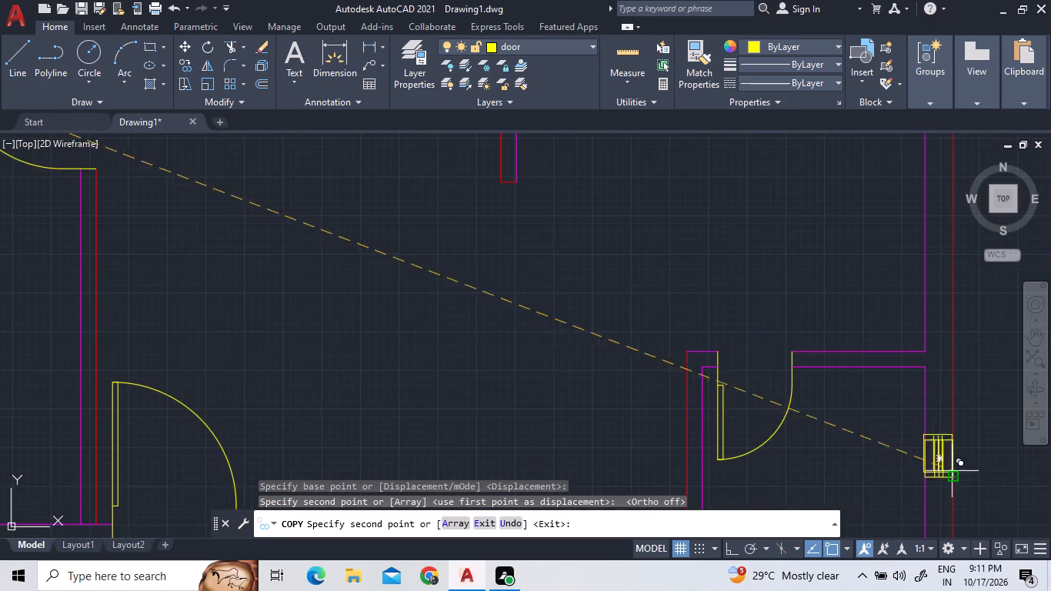
Place another copy of the small window symbol on the right exterior wall's outer line, between the stub partition and the small lower-right room.
scroll(953, 450, "down", 2)
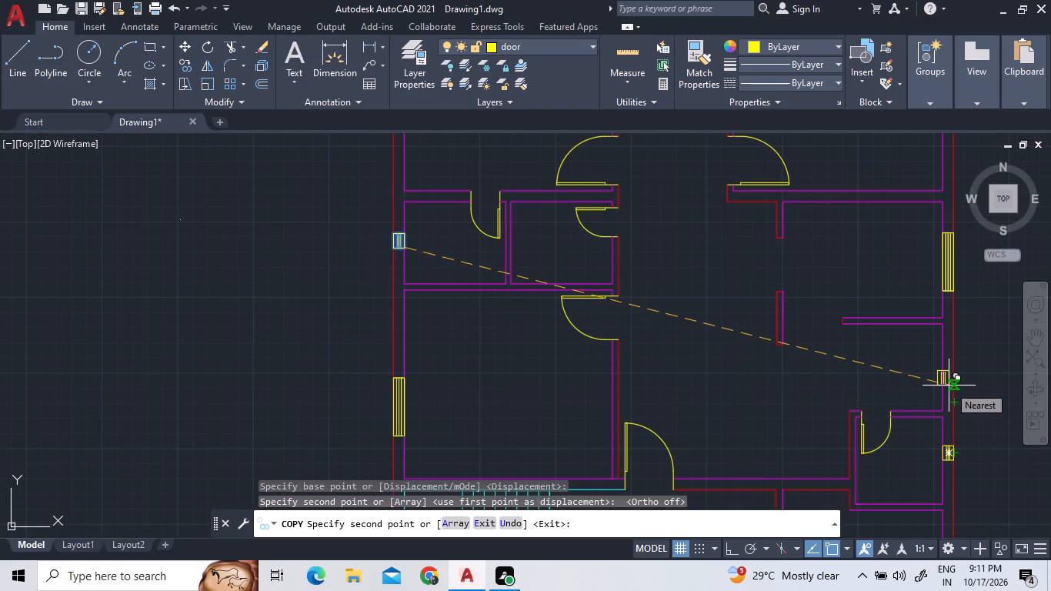
scroll(951, 366, "up", 3)
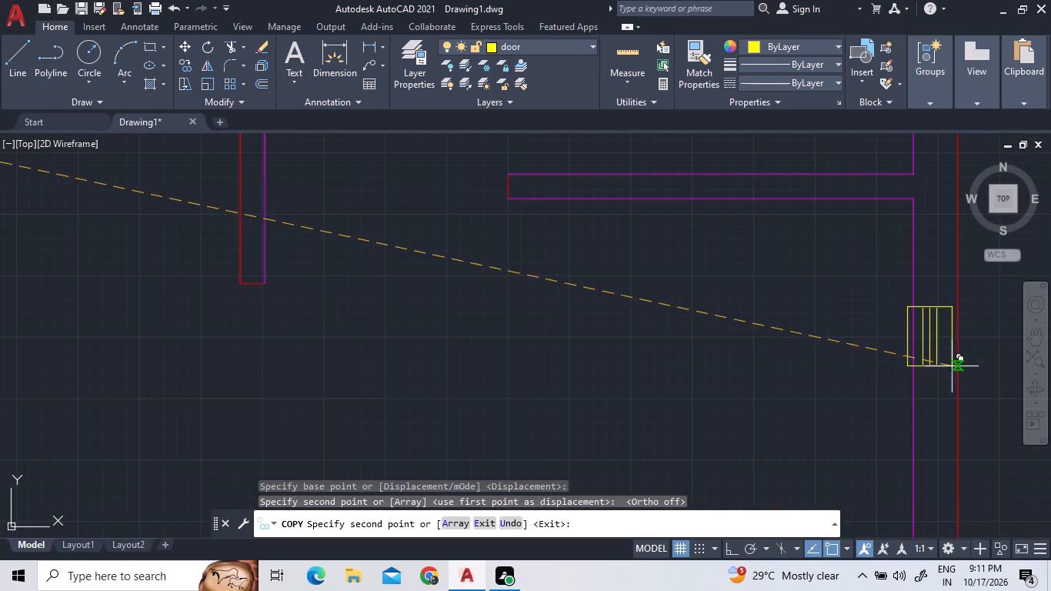
scroll(952, 366, "up", 8)
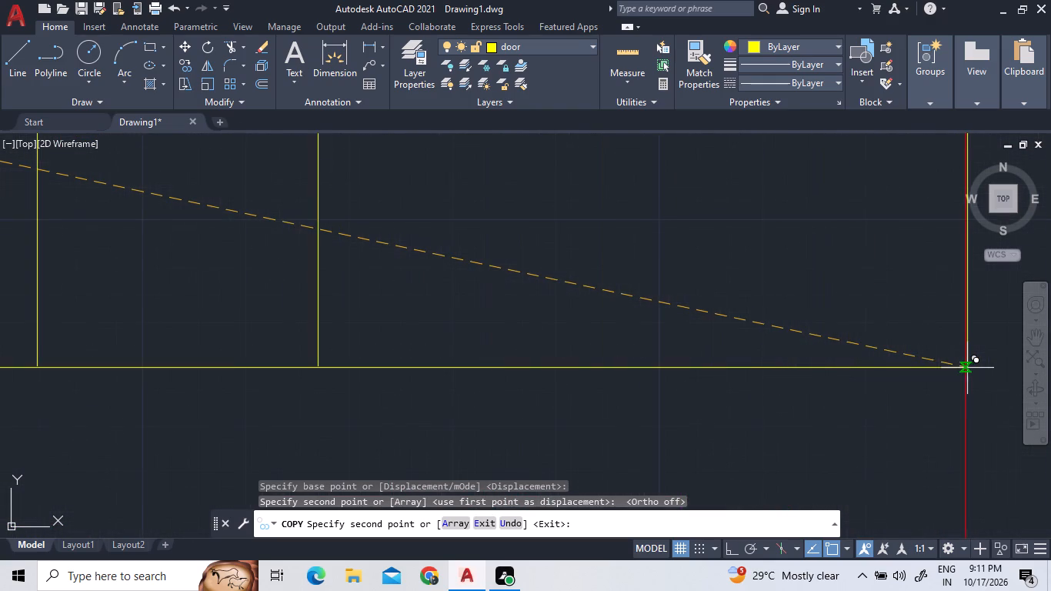
scroll(967, 368, "up", 4)
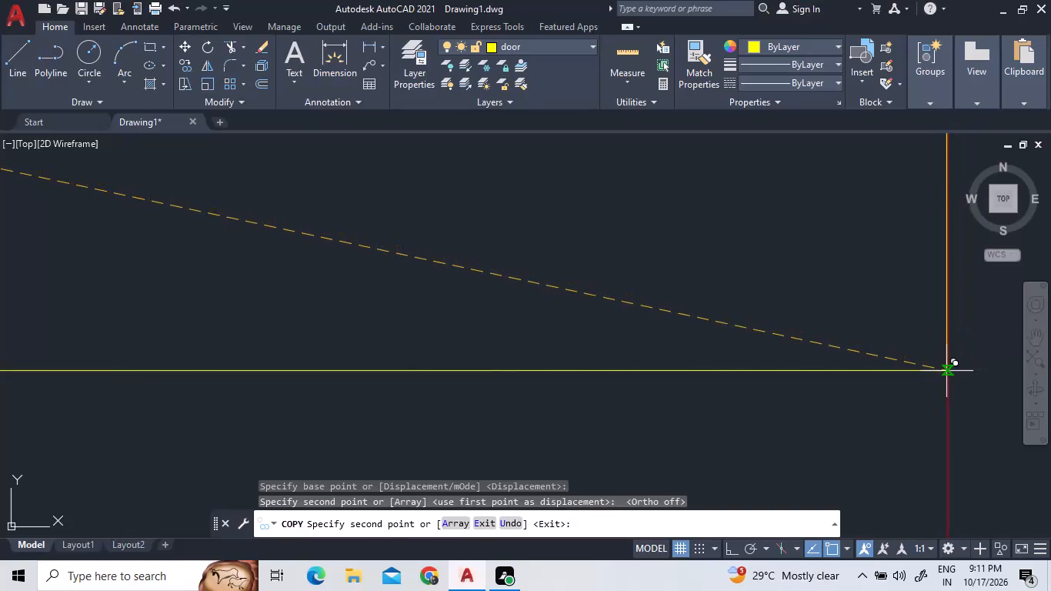
scroll(946, 371, "up", 12)
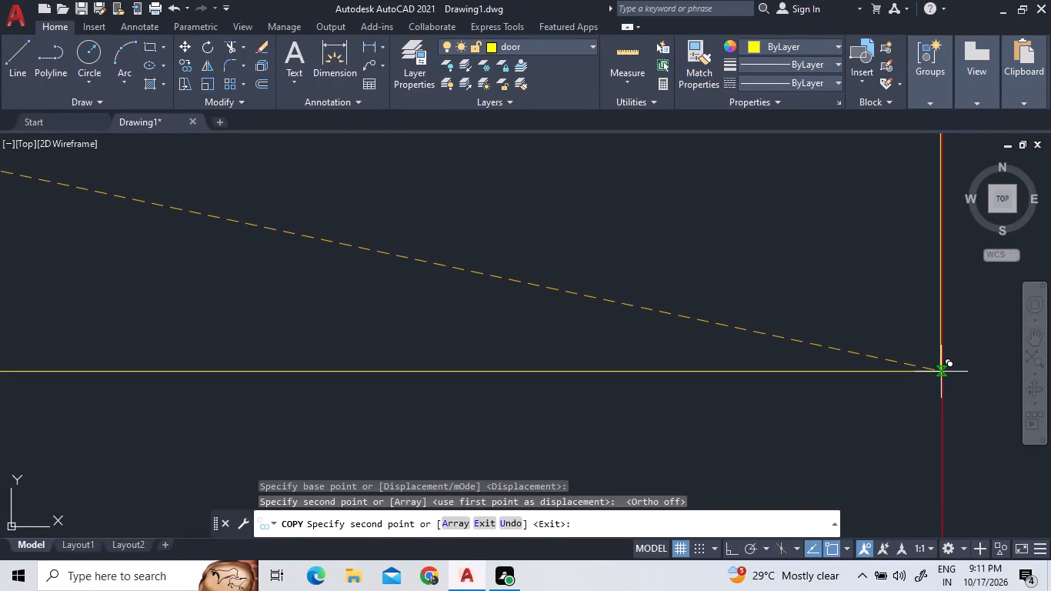
scroll(941, 372, "up", 3)
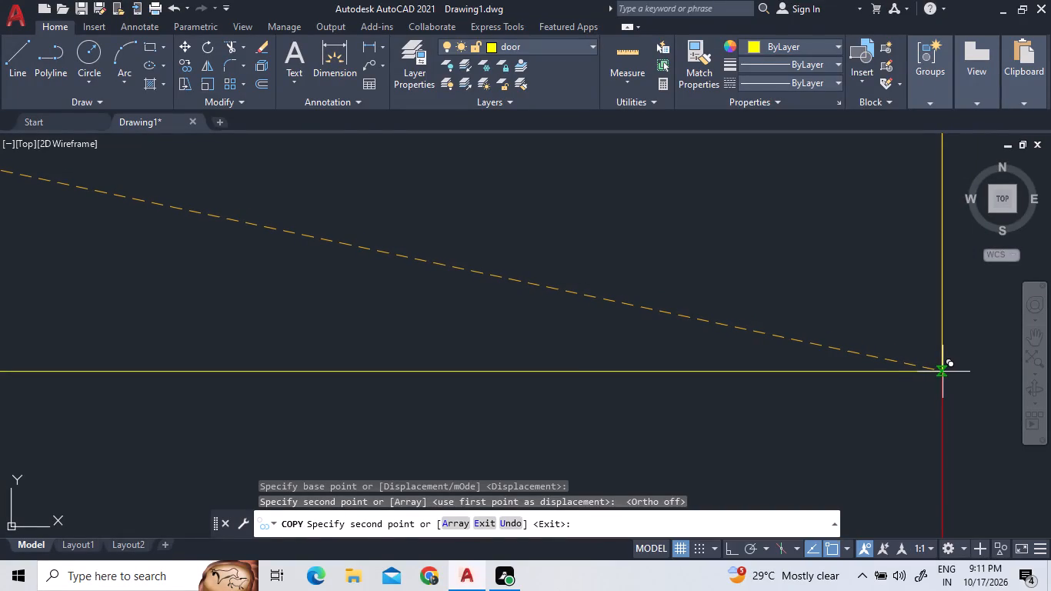
left_click(943, 372)
scroll(935, 384, "down", 3)
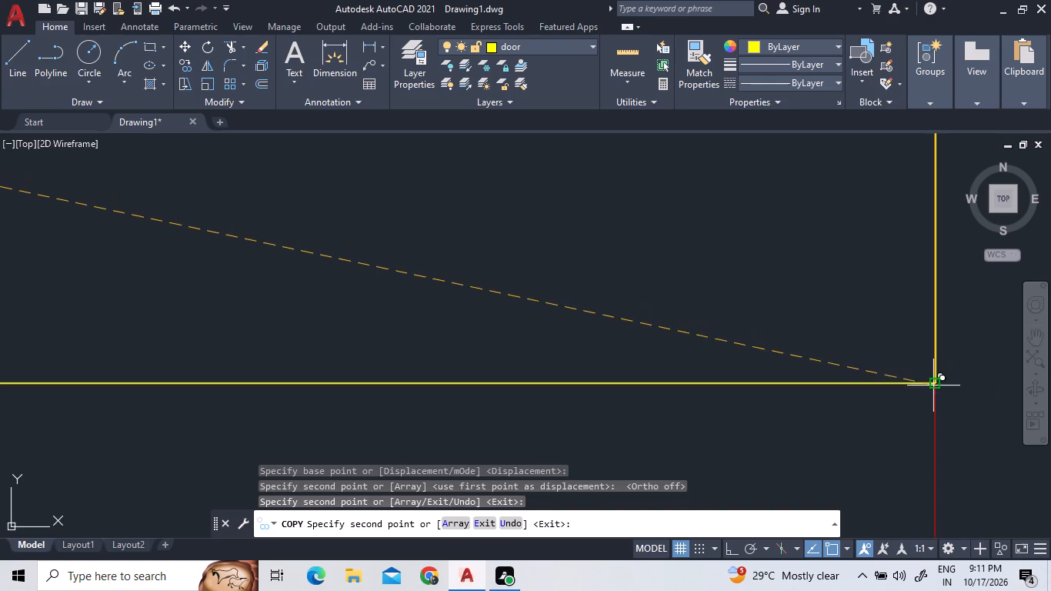
scroll(933, 386, "down", 18)
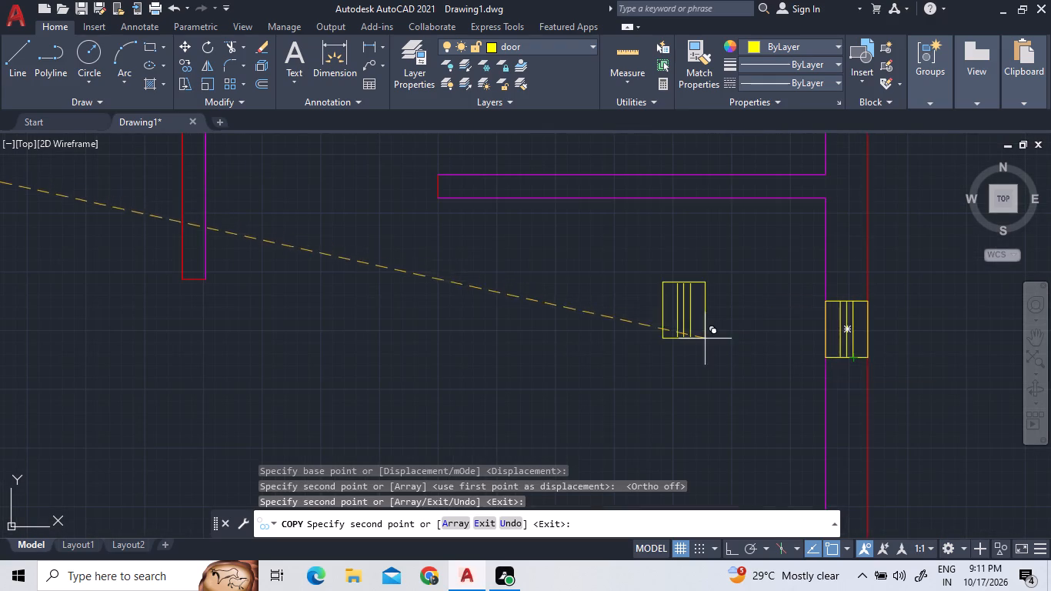
right_click(638, 340)
double_click(646, 347)
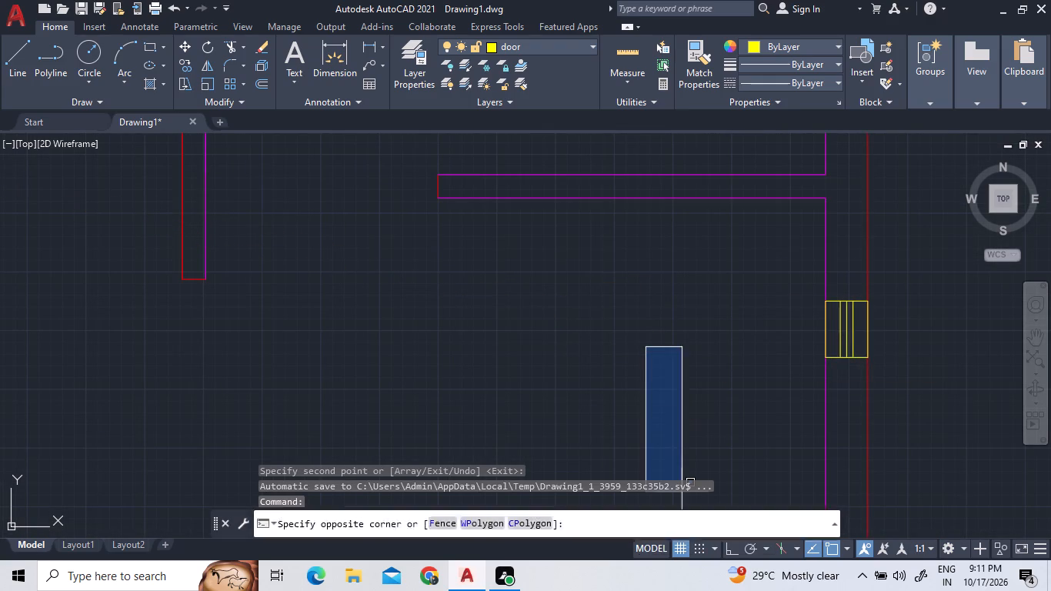
left_click(699, 367)
Copy the small window symbol from the left exterior wall to the empty space above the small top-middle room.
scroll(639, 352, "down", 5)
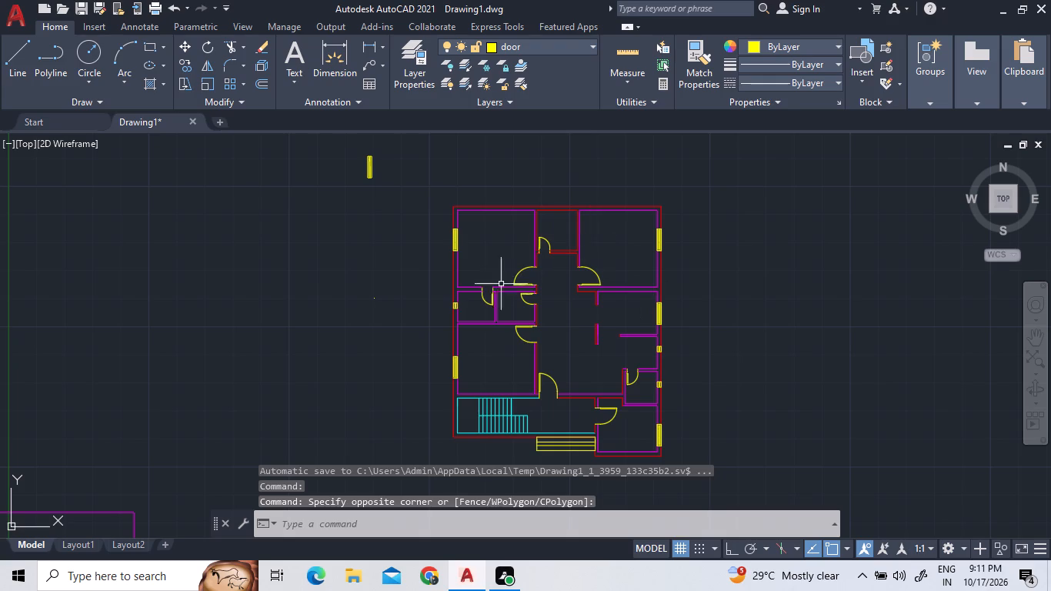
scroll(459, 294, "up", 4)
scroll(433, 390, "up", 3)
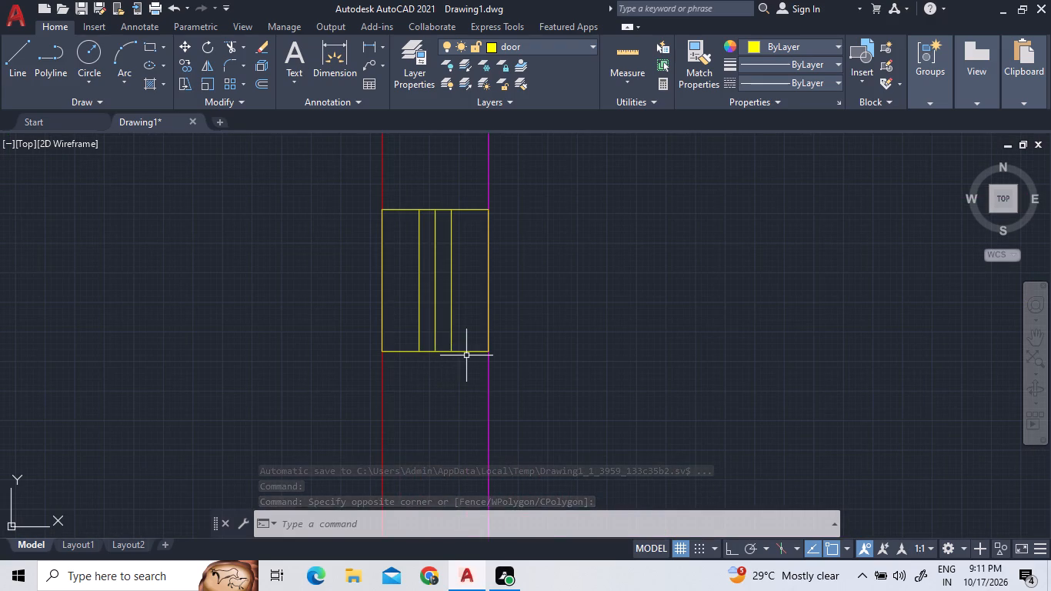
left_click(459, 361)
left_click(409, 320)
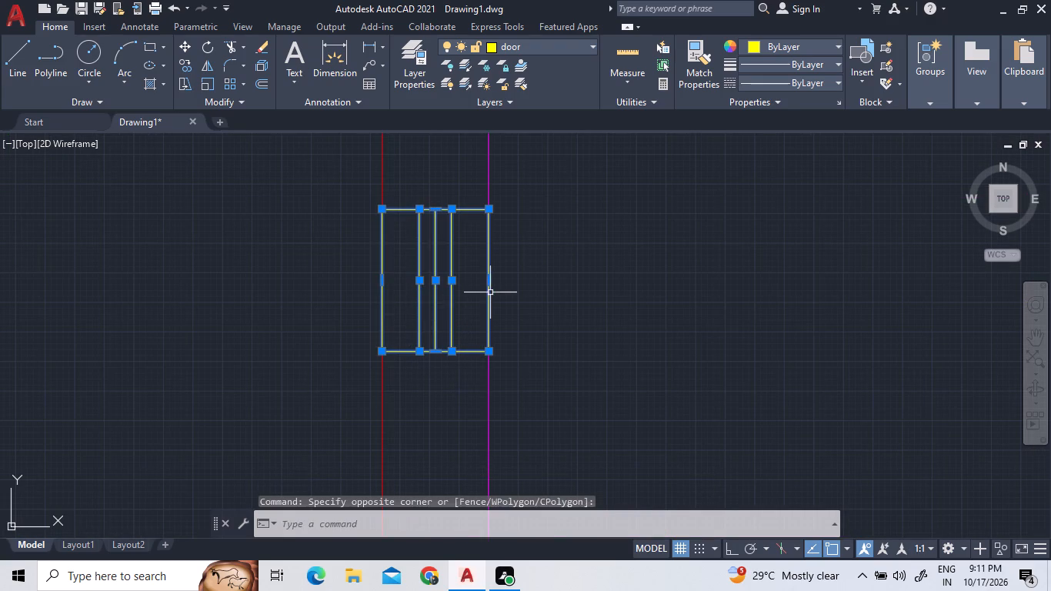
right_click(495, 291)
double_click(521, 342)
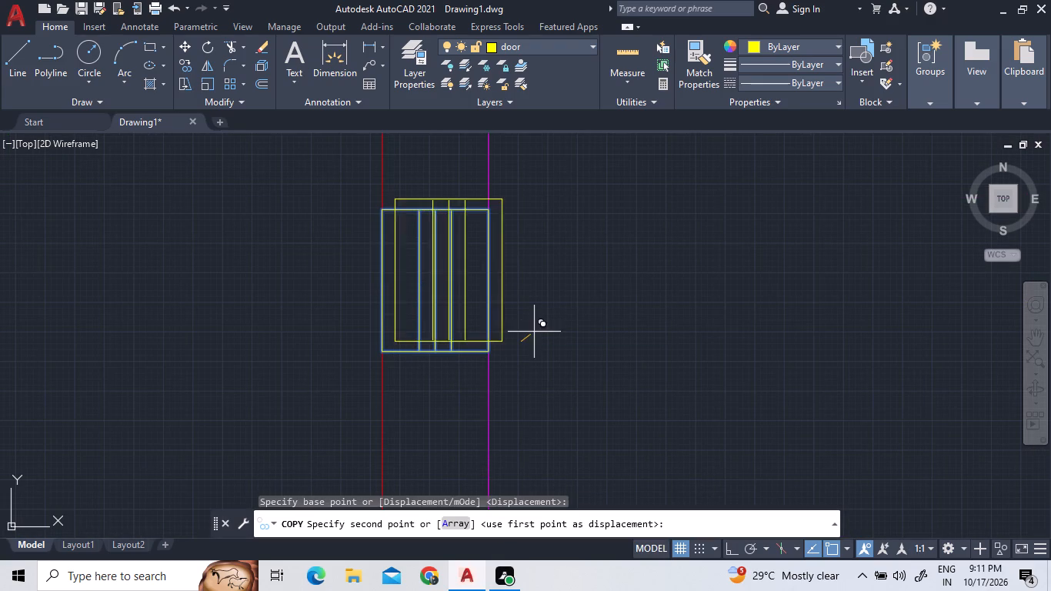
scroll(608, 309, "down", 4)
scroll(669, 269, "down", 6)
scroll(710, 259, "up", 2)
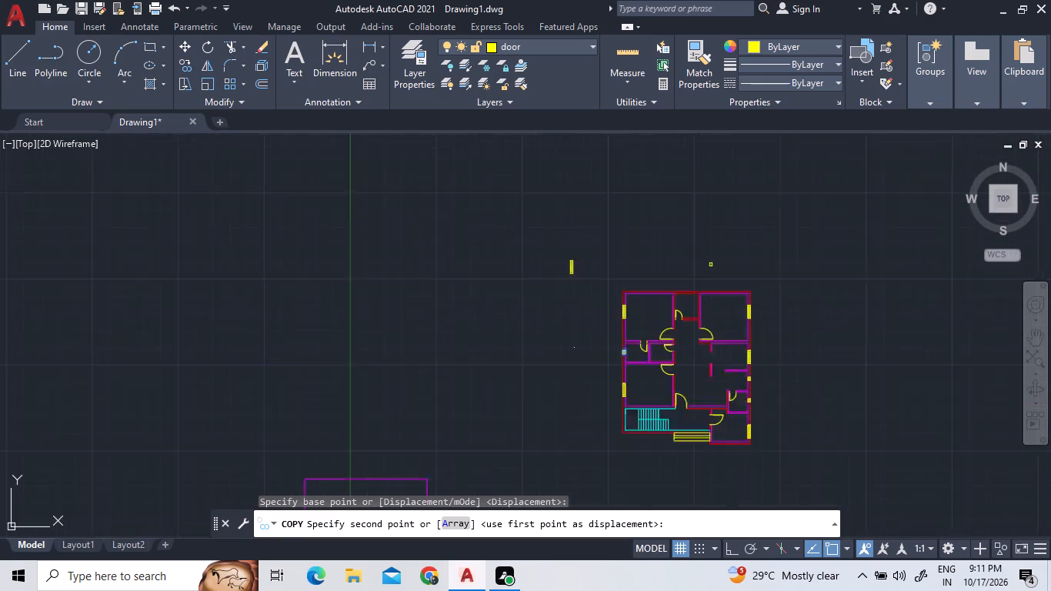
scroll(713, 278, "up", 2)
scroll(665, 353, "up", 3)
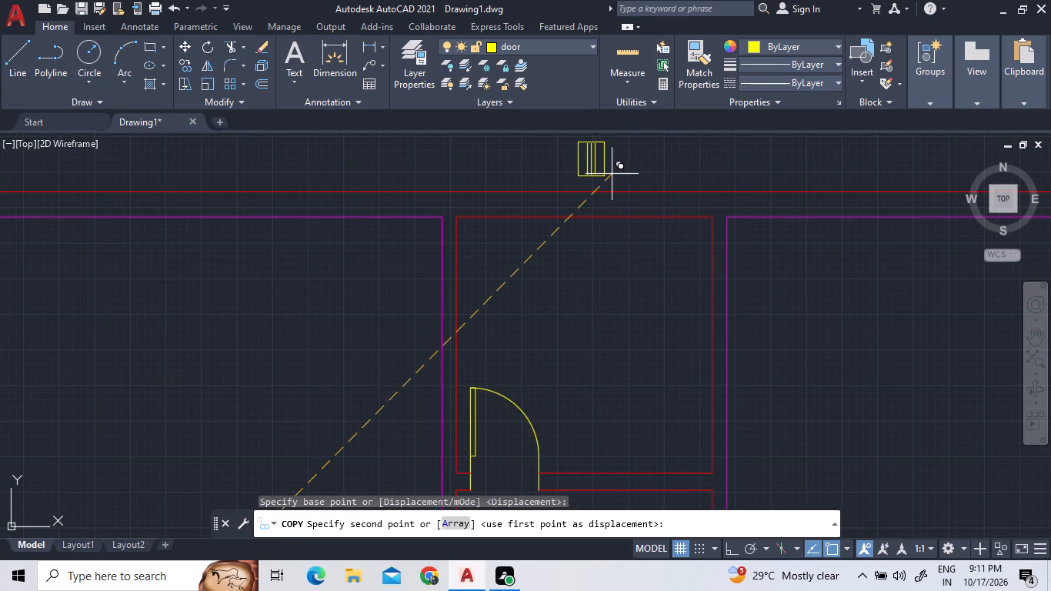
scroll(651, 373, "down", 3)
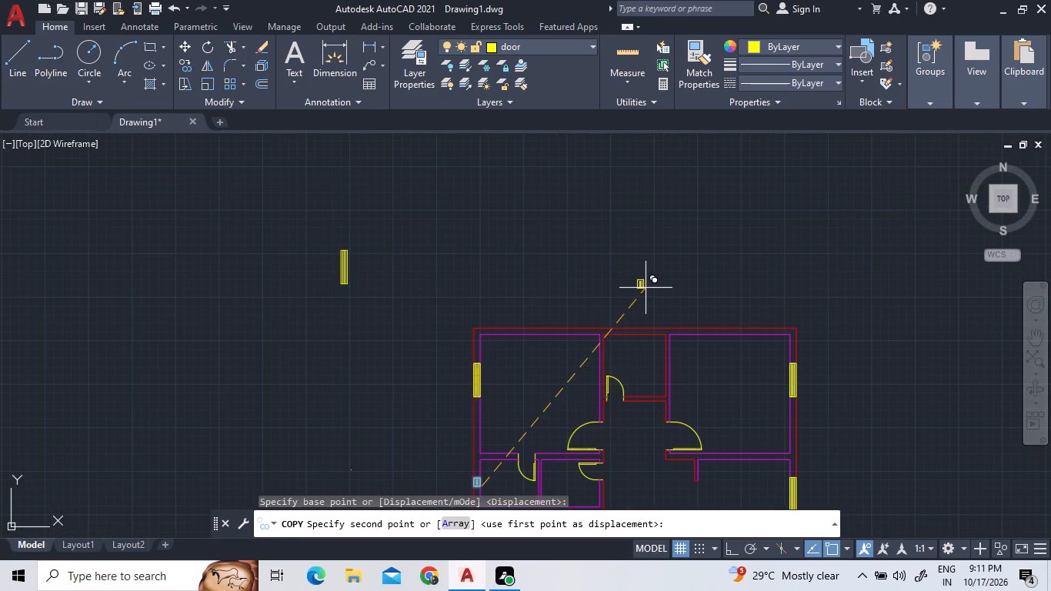
double_click(642, 288)
right_click(654, 306)
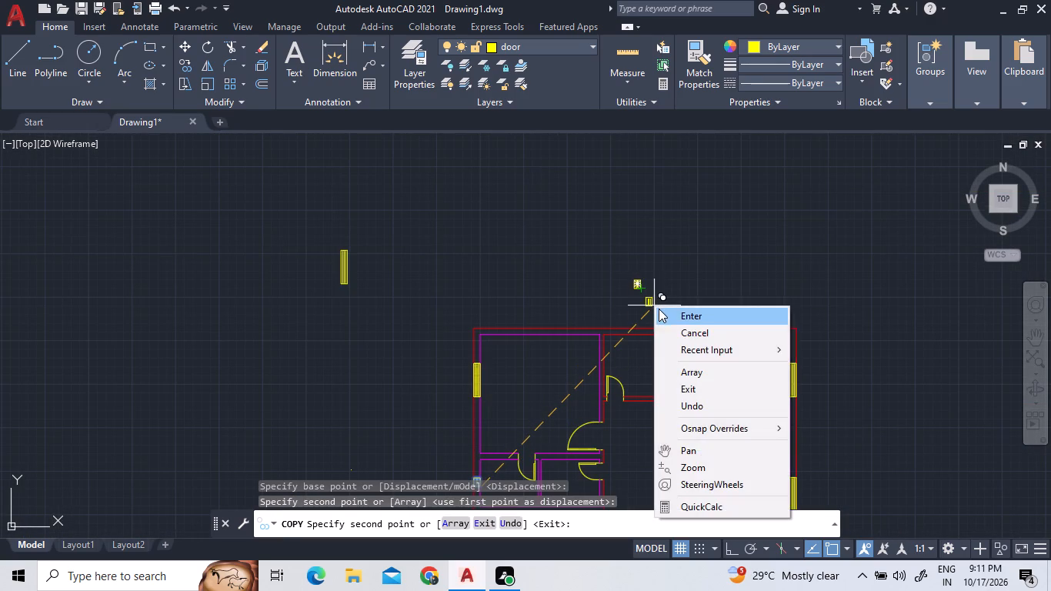
left_click(659, 309)
Rotate the new small window symbol a quarter turn clockwise about its lower-right corner, with Ortho on.
double_click(653, 297)
double_click(611, 269)
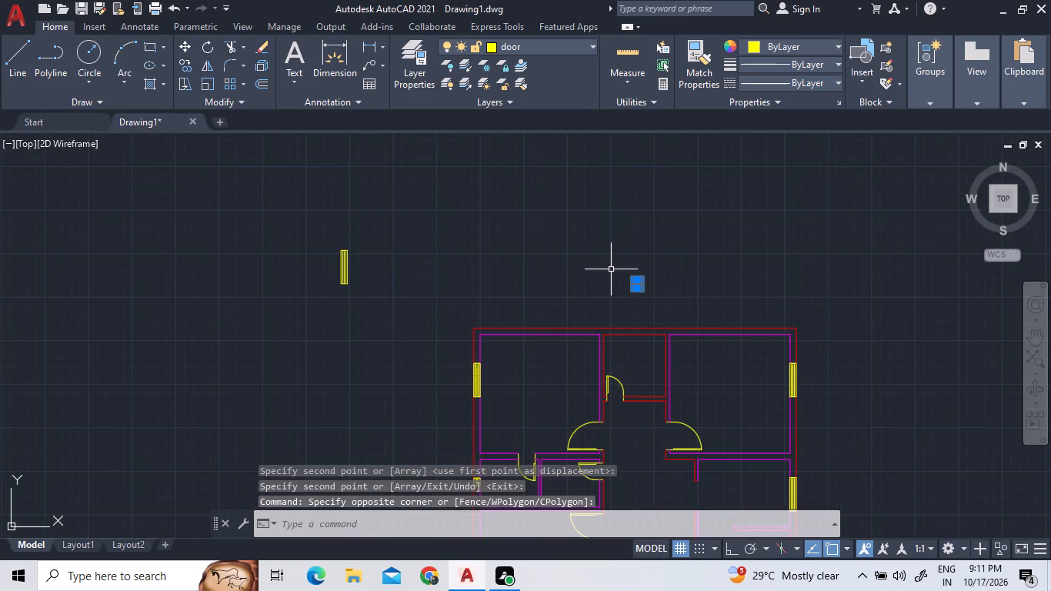
scroll(629, 290, "up", 6)
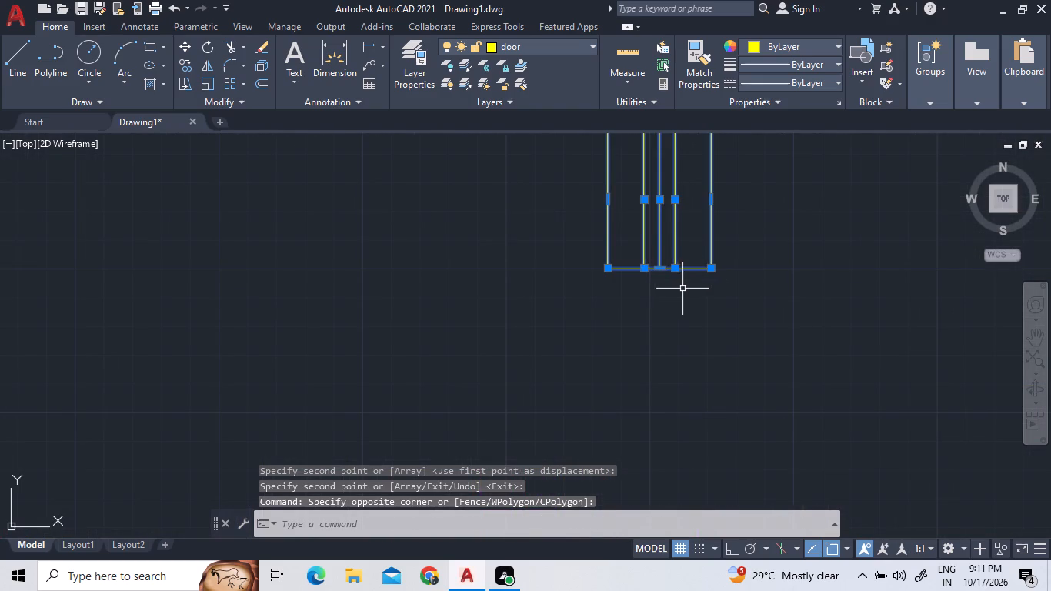
right_click(700, 287)
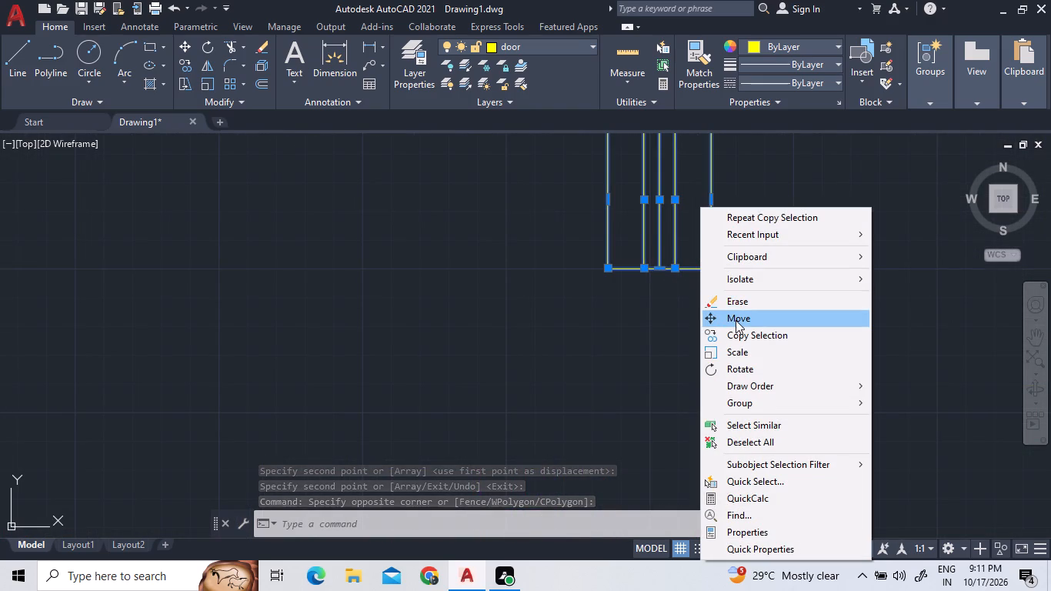
left_click(751, 366)
double_click(716, 269)
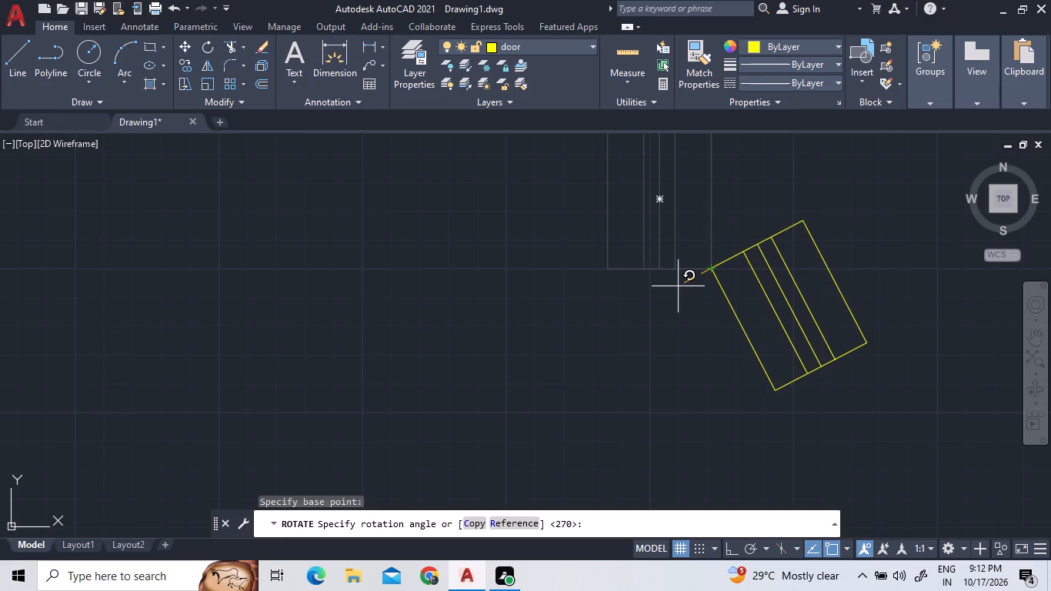
key("F8")
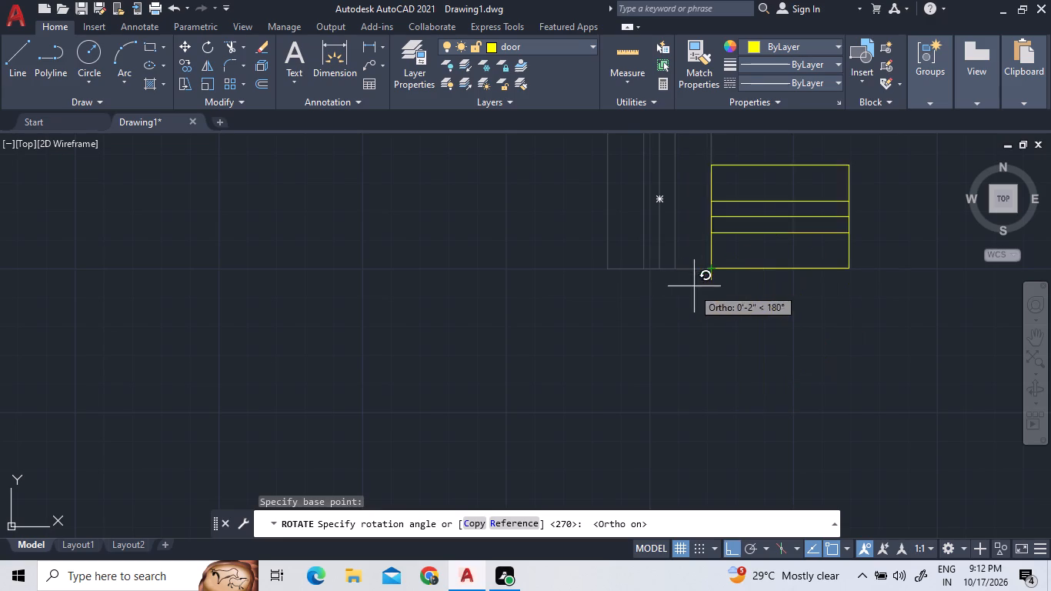
double_click(720, 314)
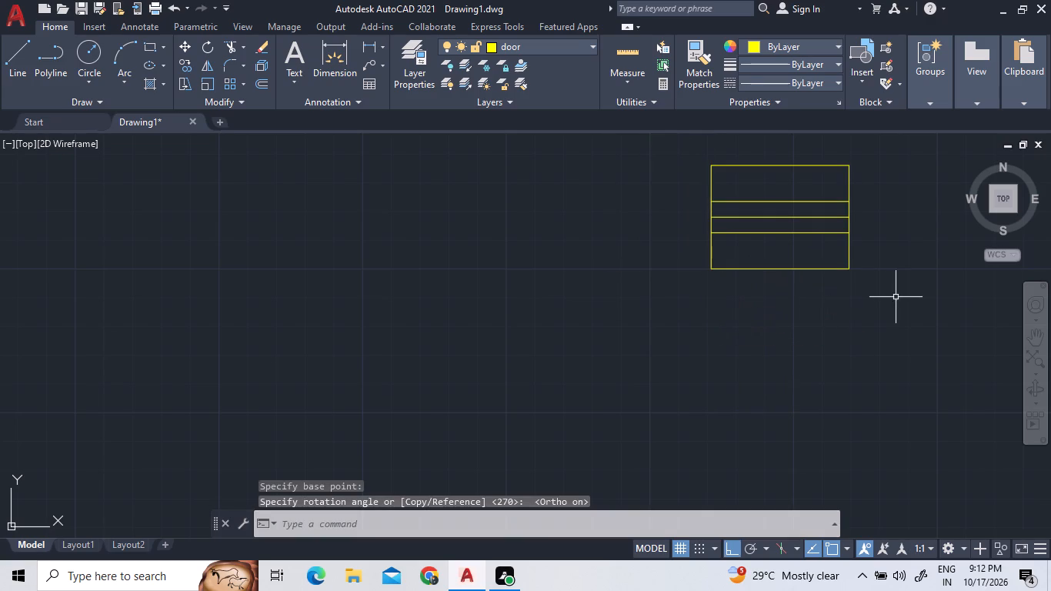
Move the horizontal small window symbol by its lower-left corner straight down onto the top exterior wall's inner line at the small top-middle room.
left_click(896, 297)
left_click(698, 192)
right_click(680, 201)
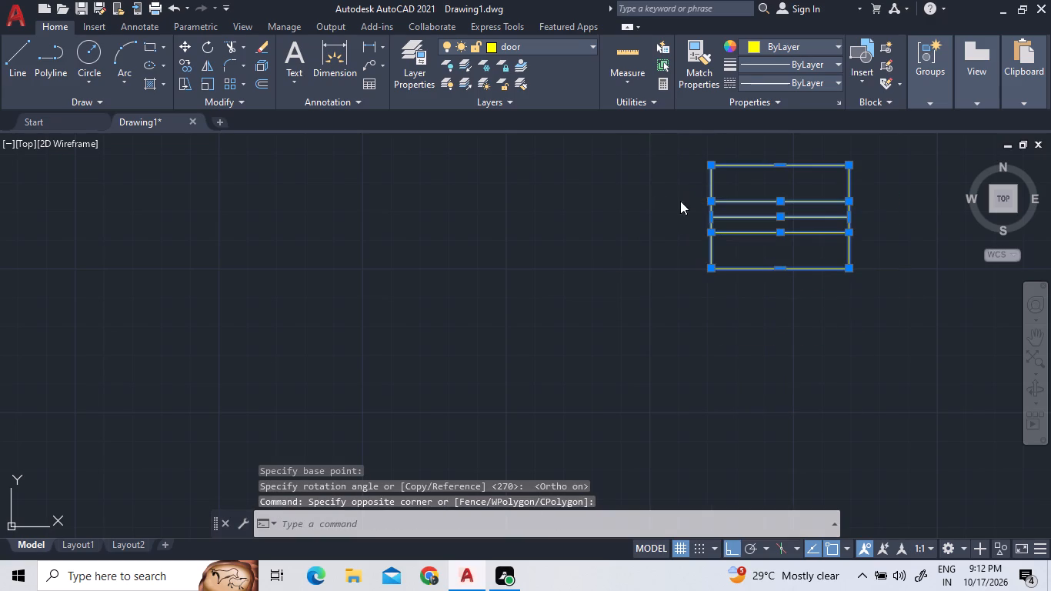
left_click(727, 316)
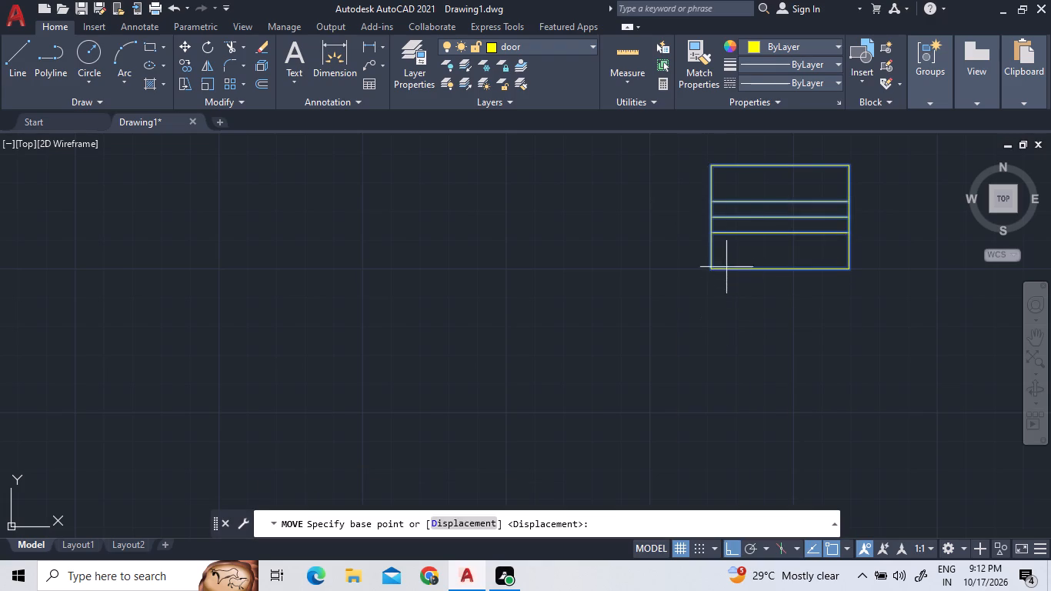
left_click(713, 270)
scroll(534, 256, "down", 3)
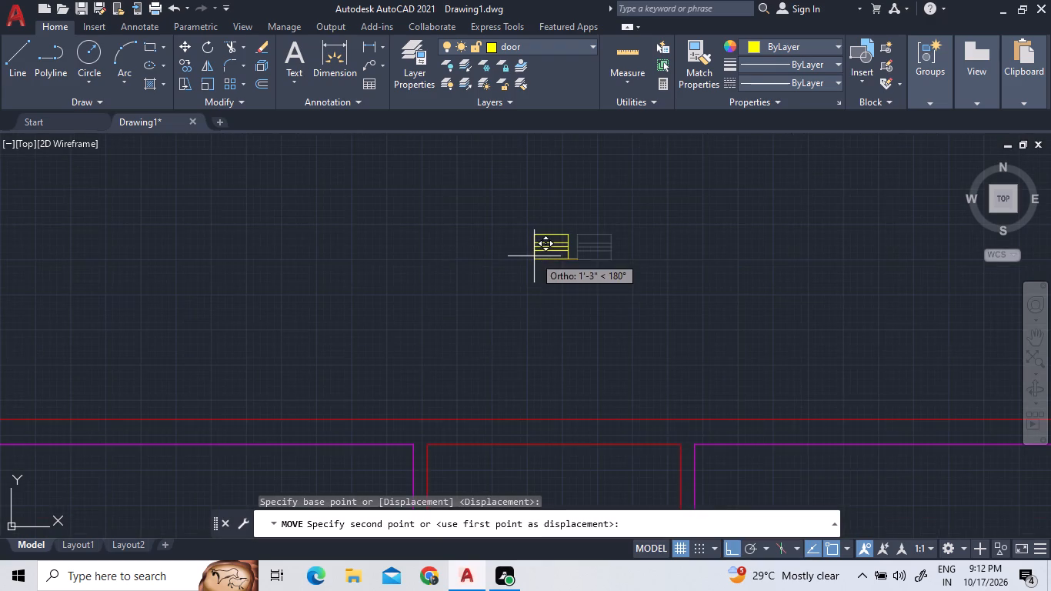
scroll(534, 319, "down", 1)
scroll(529, 400, "up", 4)
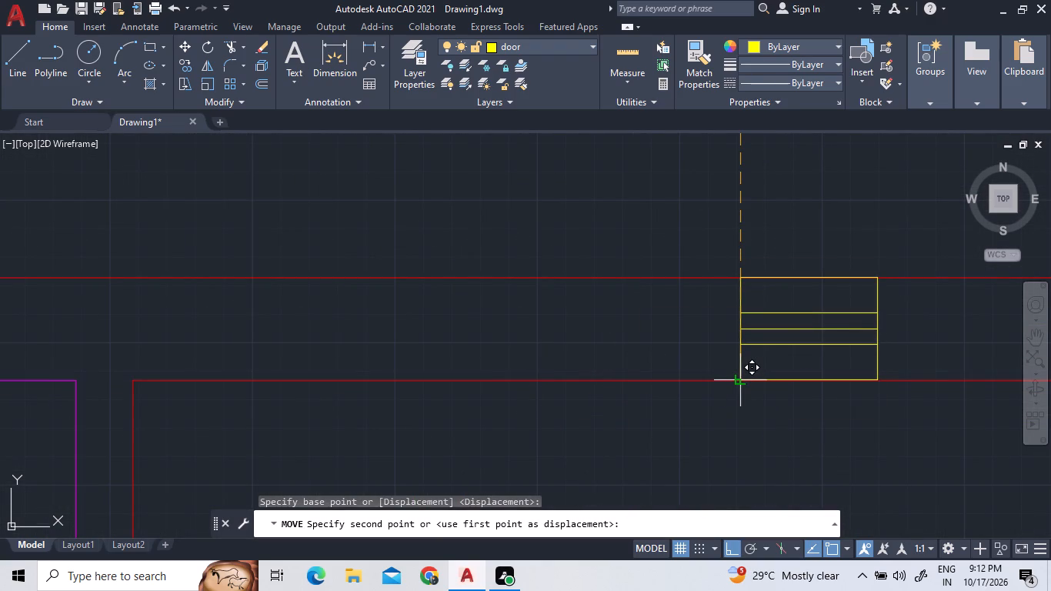
scroll(739, 380, "up", 5)
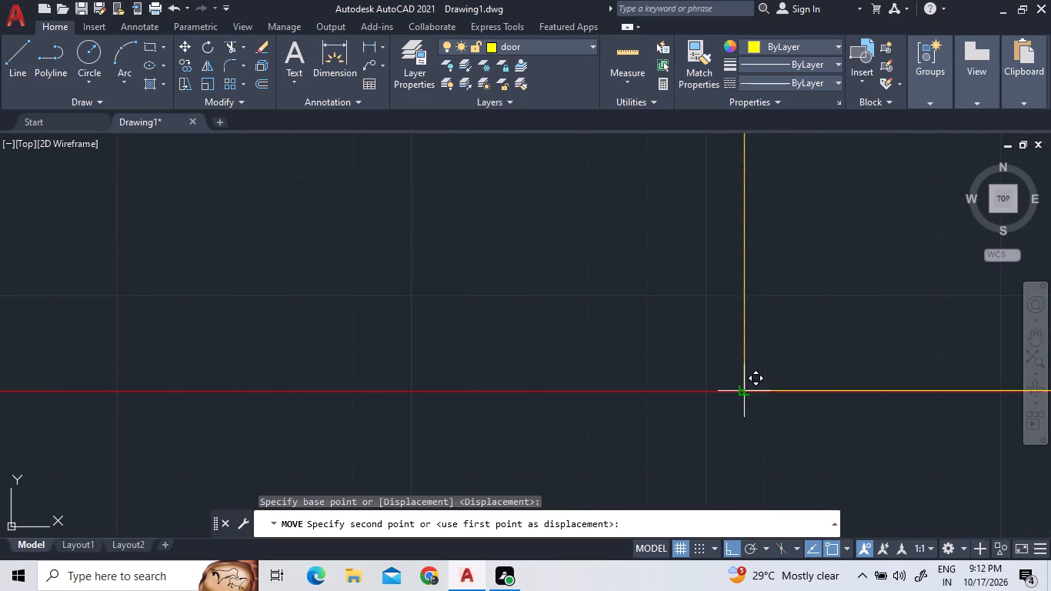
left_click(746, 392)
scroll(745, 352, "down", 4)
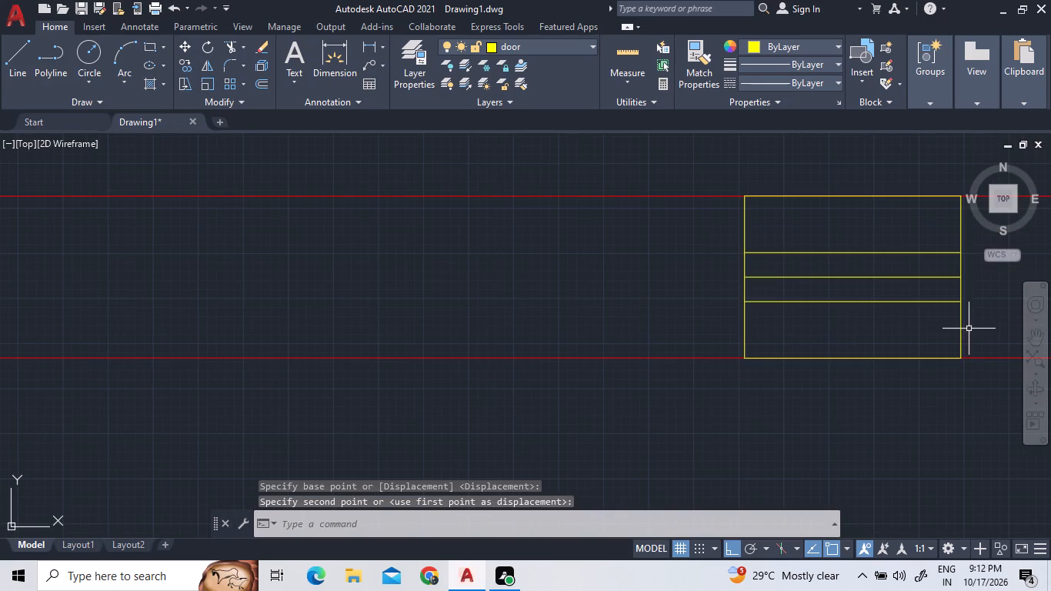
Move the horizontal small window symbol leftward along the top exterior wall to about the middle of the small top-middle room.
left_click(969, 327)
double_click(711, 249)
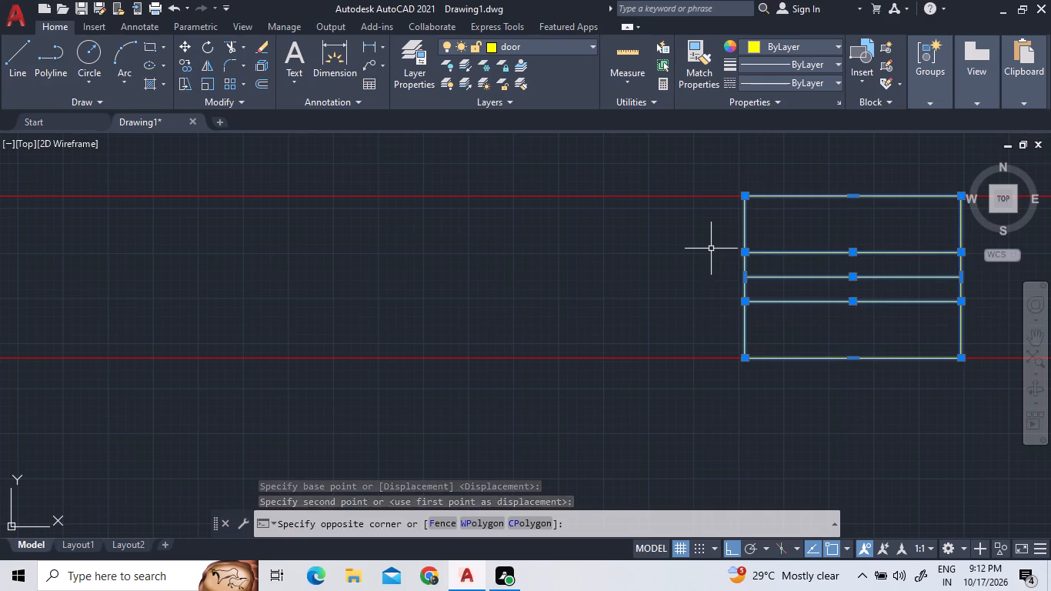
right_click(713, 252)
left_click(732, 311)
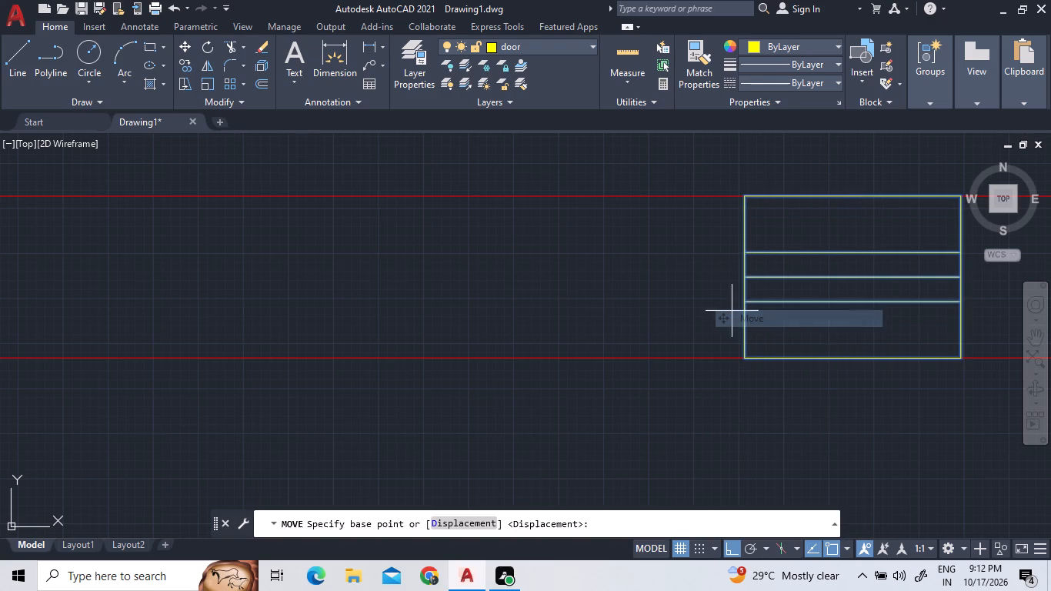
left_click(743, 281)
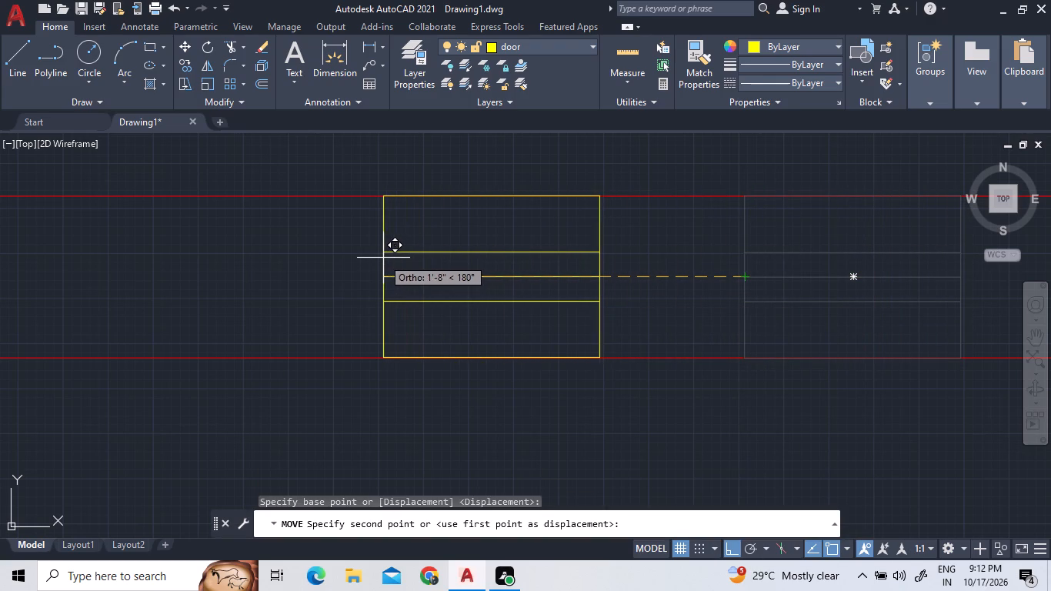
scroll(518, 255, "down", 2)
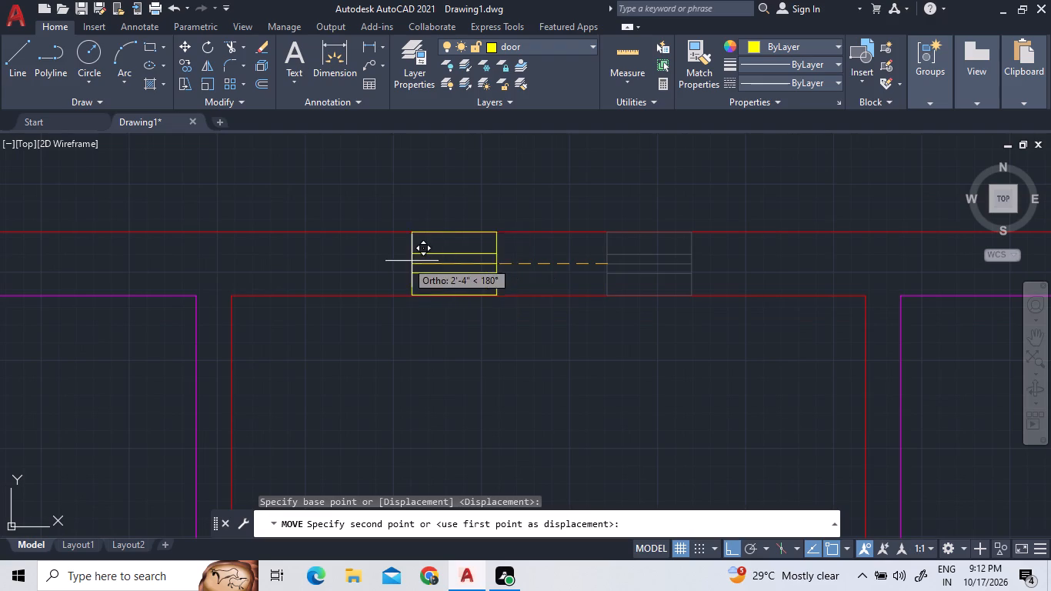
left_click(499, 265)
Examine the window placement across the floor plan and around the lower-right room beside the entrance steps.
scroll(551, 219, "down", 7)
scroll(593, 414, "up", 1)
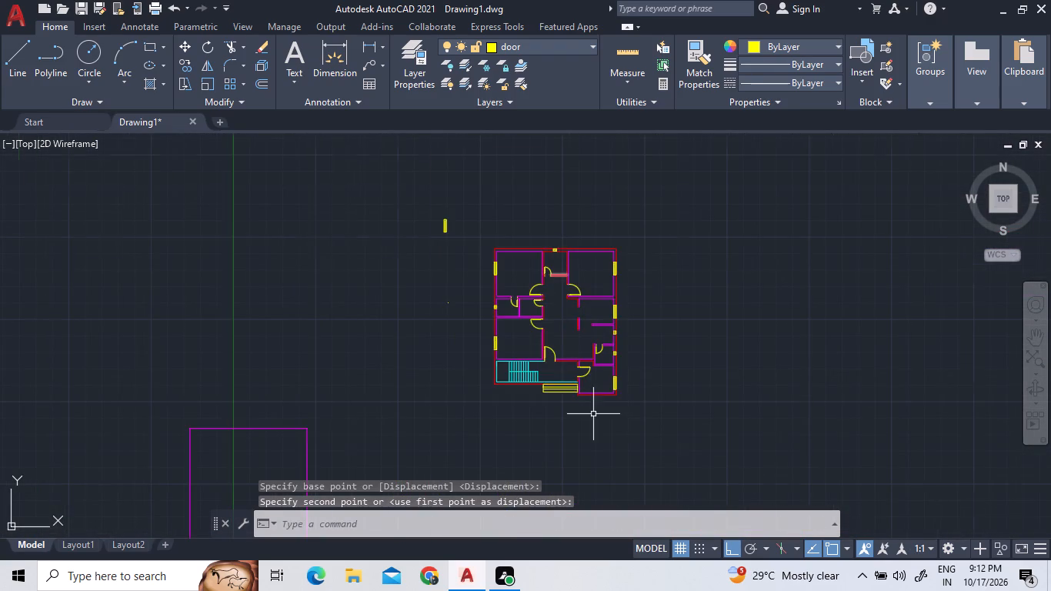
scroll(593, 414, "up", 1)
scroll(618, 351, "up", 2)
scroll(618, 351, "down", 2)
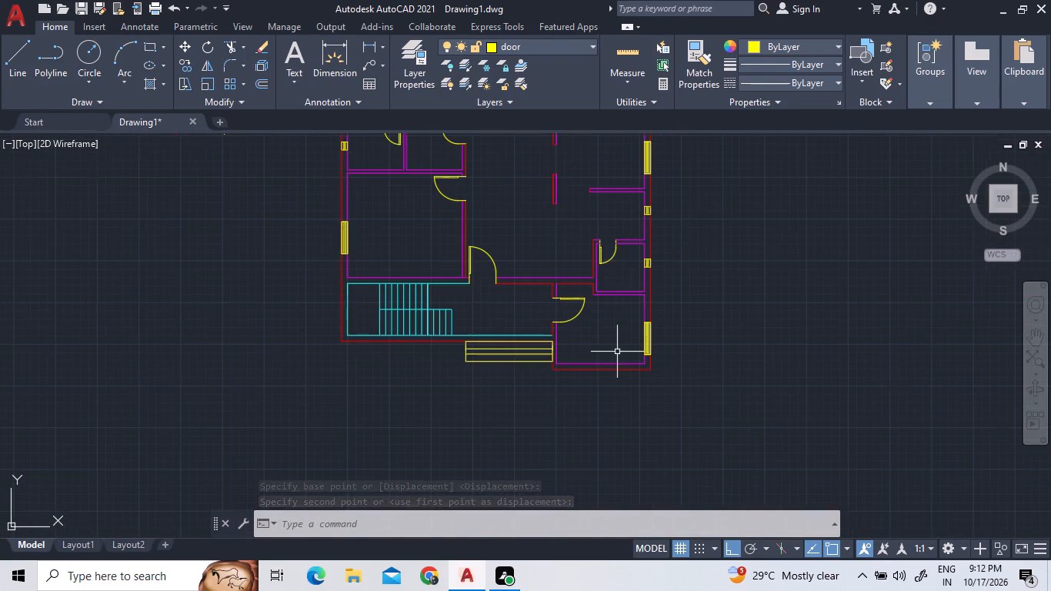
Erase the spare window symbol and the small stray object lying outside the floor plan, beyond its left exterior wall.
scroll(633, 336, "up", 3)
scroll(632, 342, "down", 1)
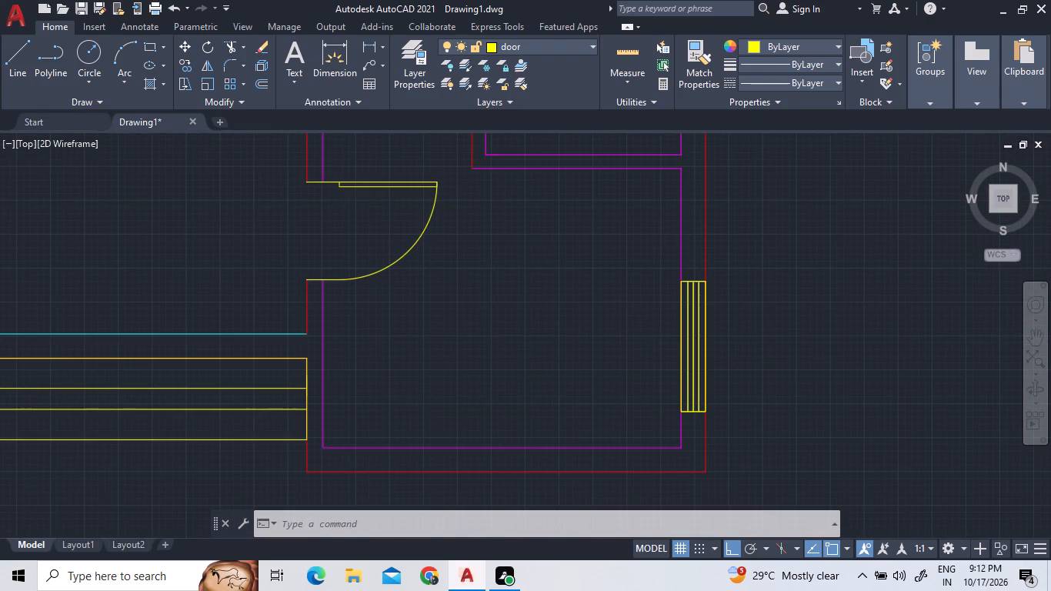
scroll(632, 342, "down", 4)
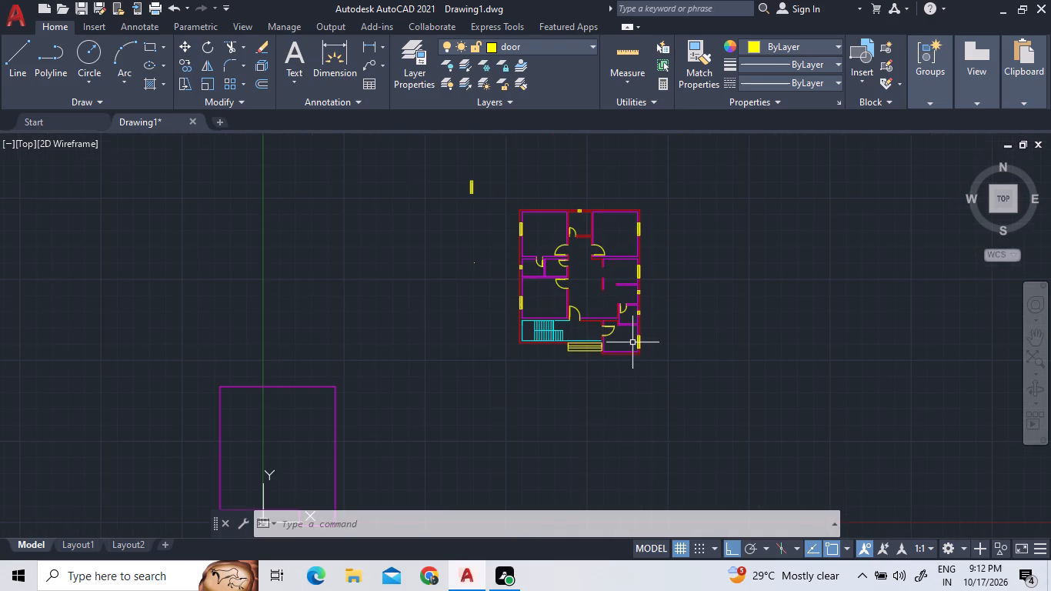
scroll(576, 208, "up", 2)
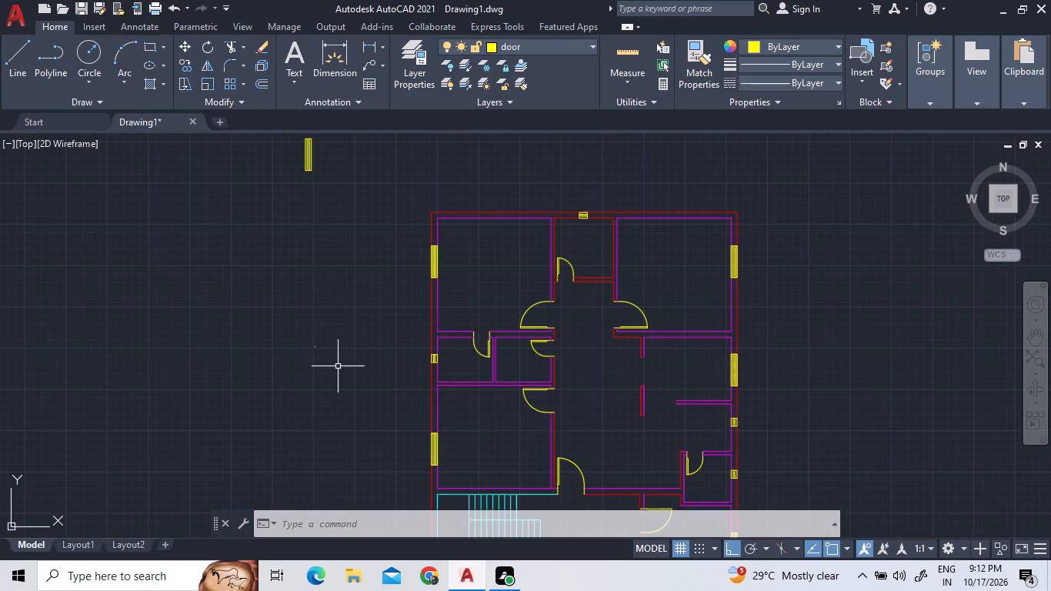
left_click(338, 367)
left_click(279, 301)
left_click(330, 196)
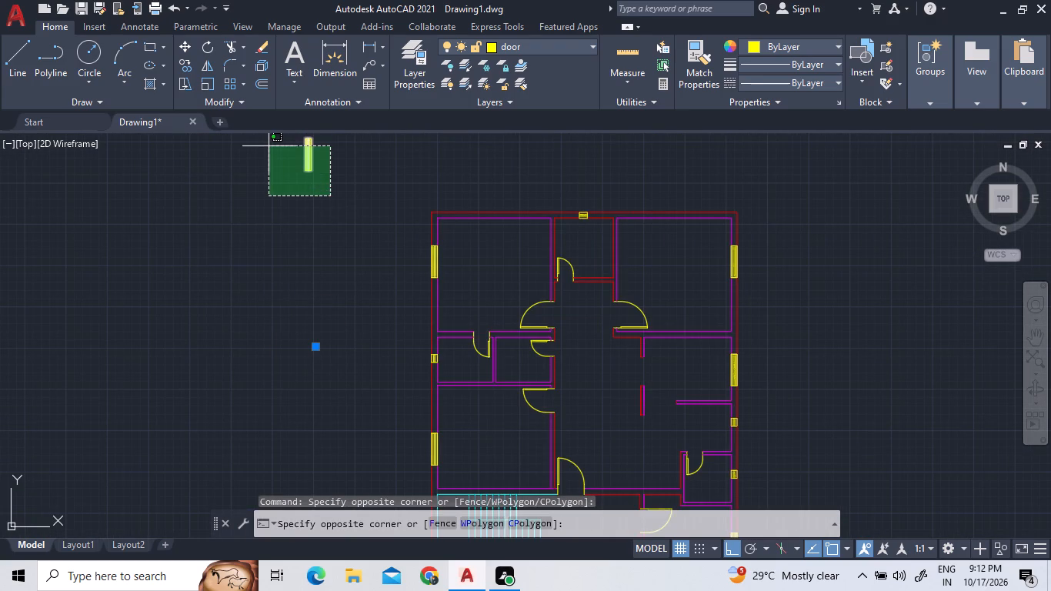
double_click(268, 139)
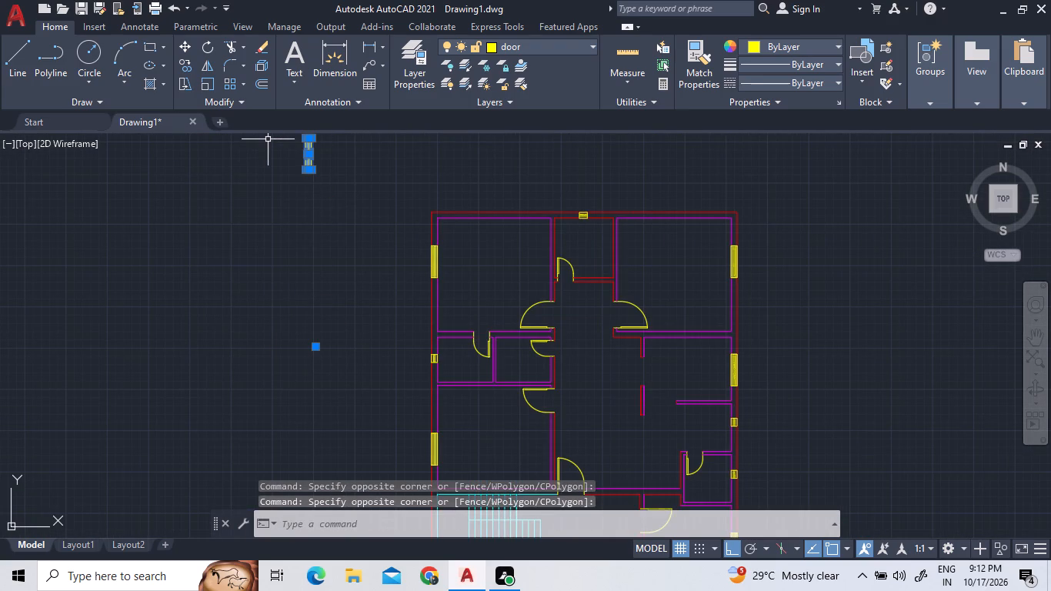
key("Delete")
Erase the separate magenta wall outline around the drawing origin, away from the finished floor plan.
scroll(282, 188, "down", 3)
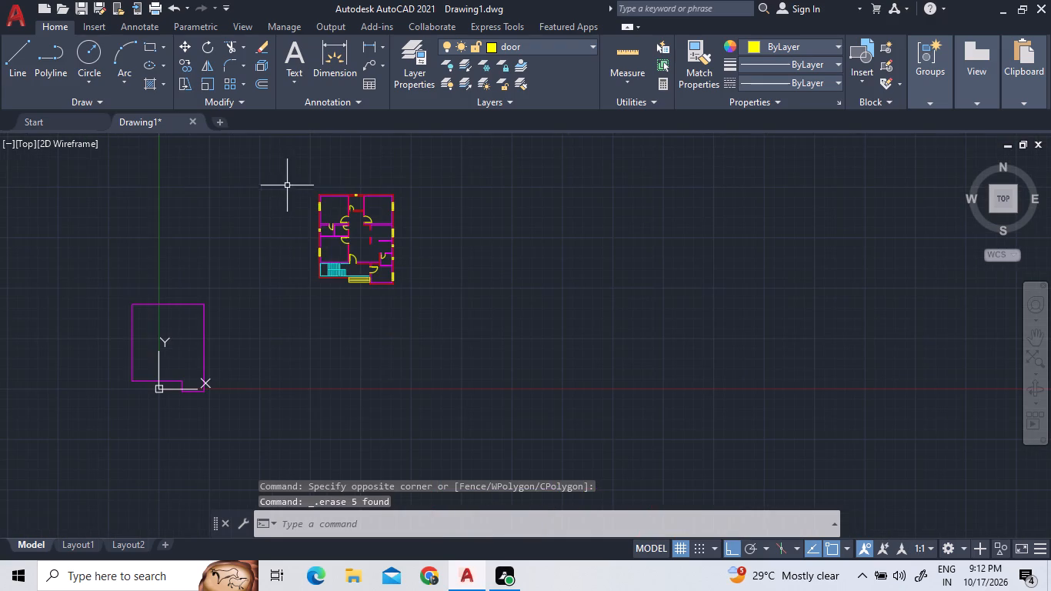
left_click(220, 402)
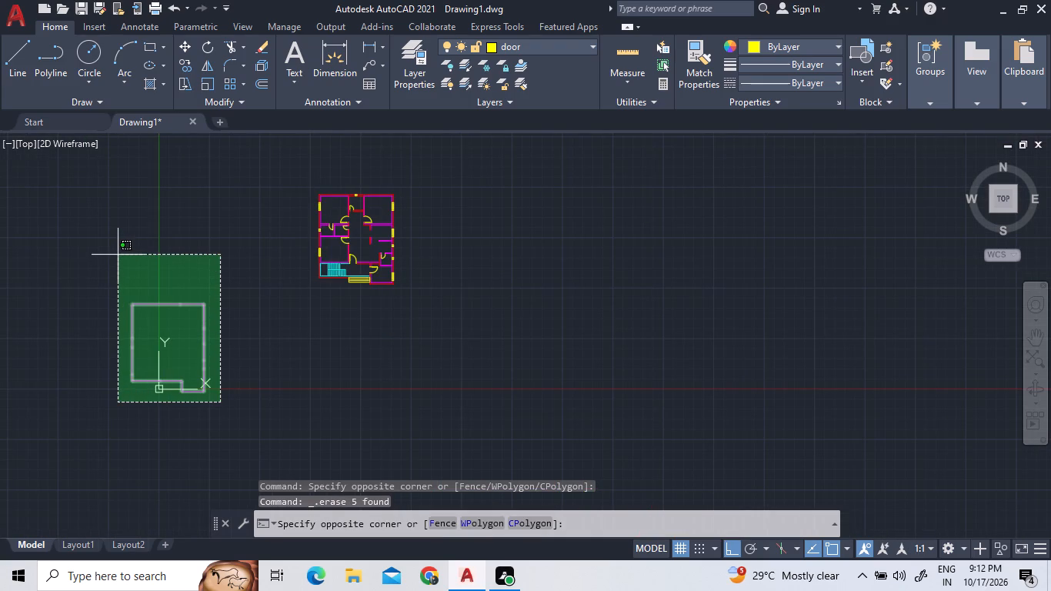
left_click(105, 267)
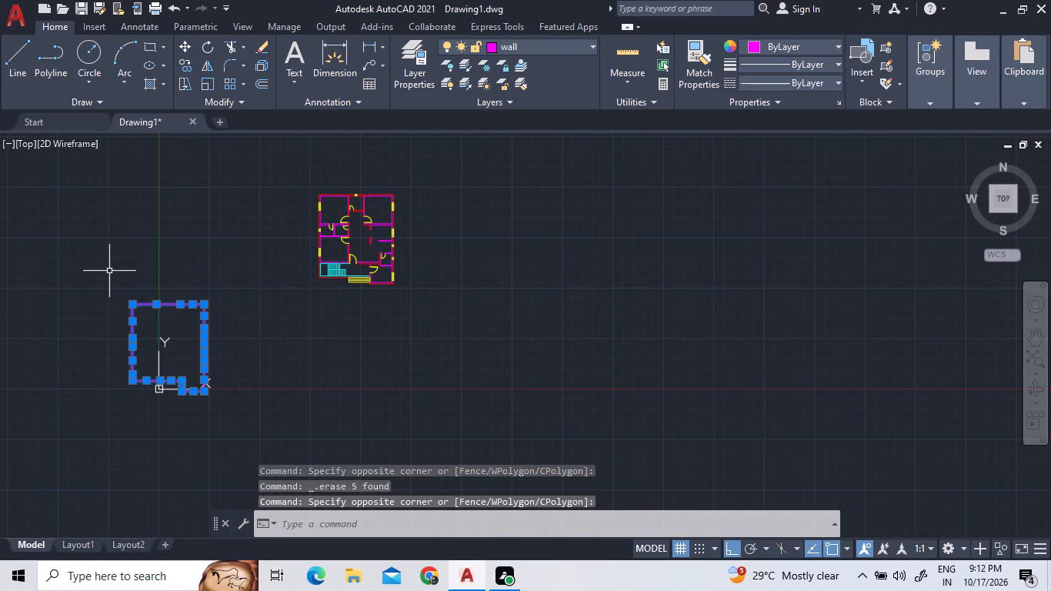
key("Delete")
Draw a horizontal leftward line across the middle of the lower stair flight, ending in a short diagonal back up to the neighbouring tread line.
scroll(336, 211, "up", 2)
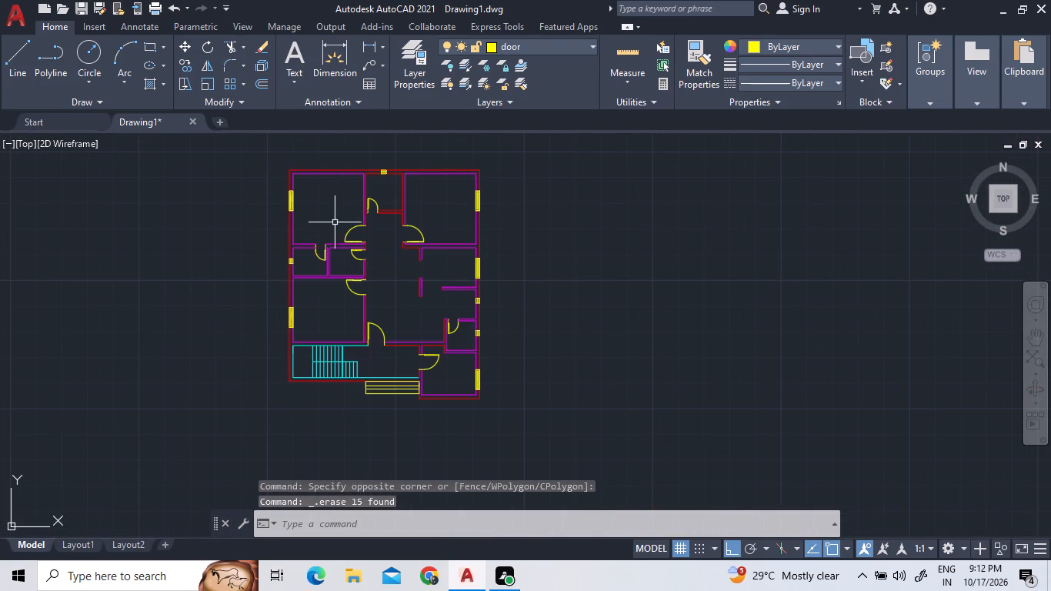
scroll(345, 386, "up", 2)
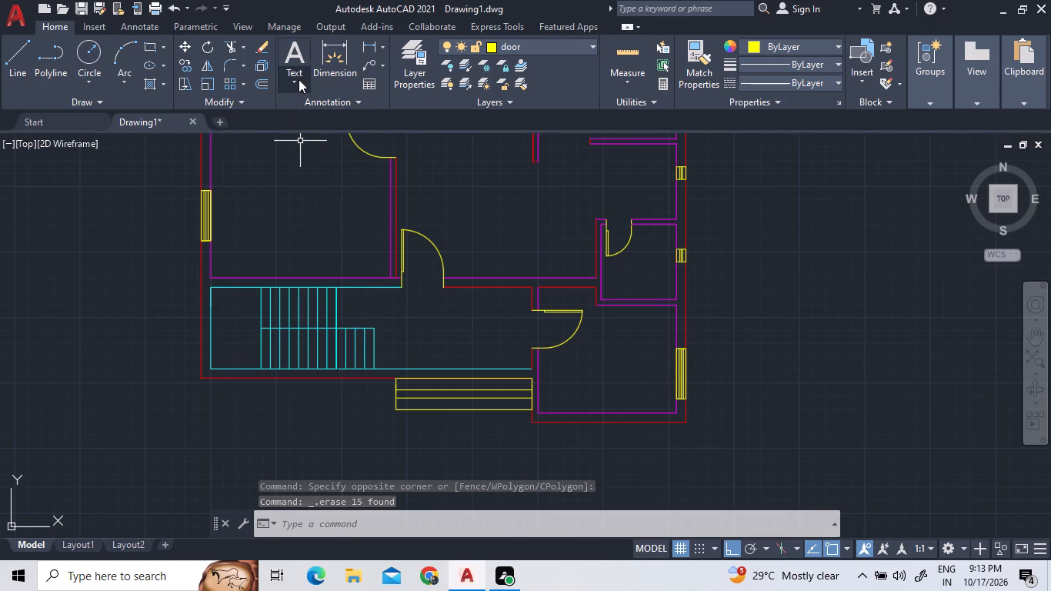
left_click(21, 62)
scroll(271, 359, "up", 3)
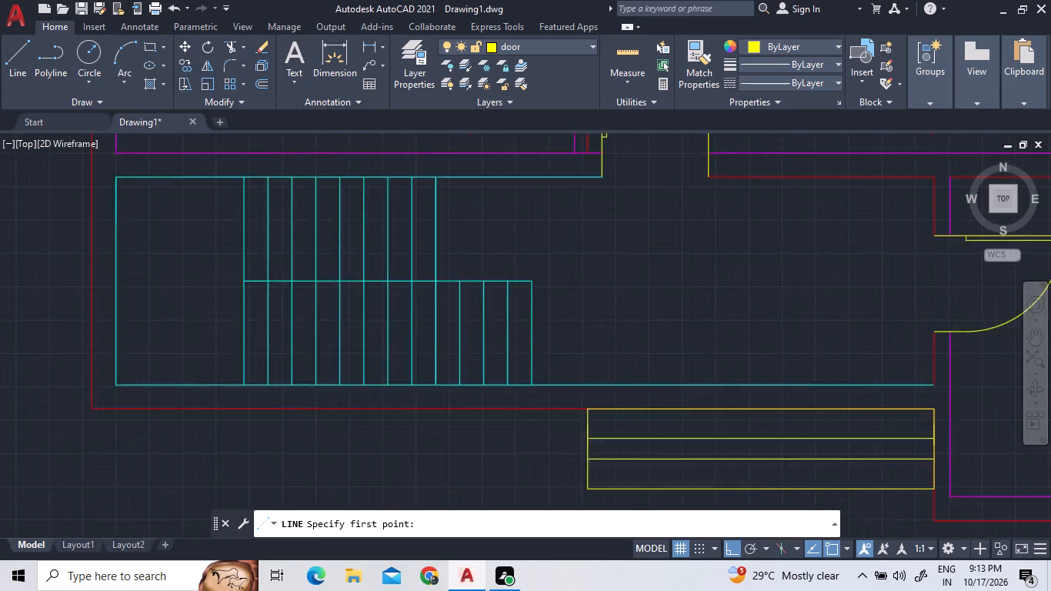
double_click(525, 326)
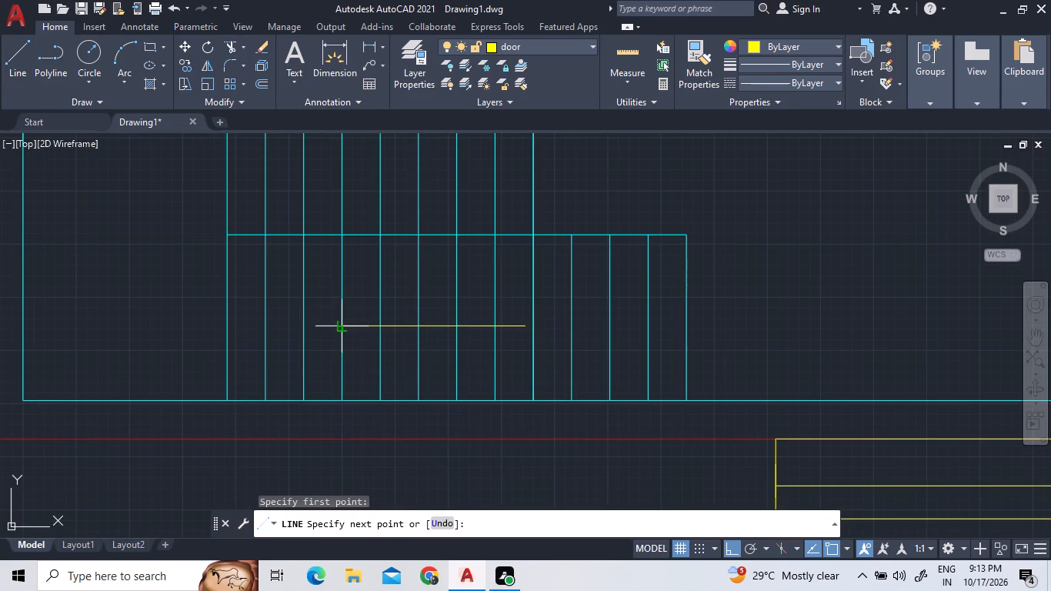
left_click(342, 325)
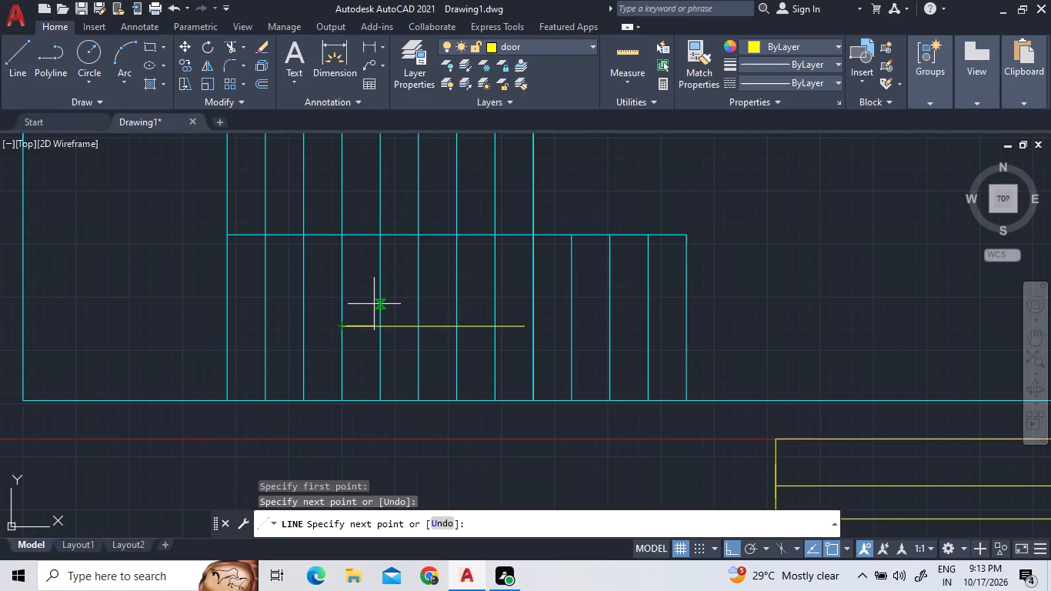
left_click(377, 303)
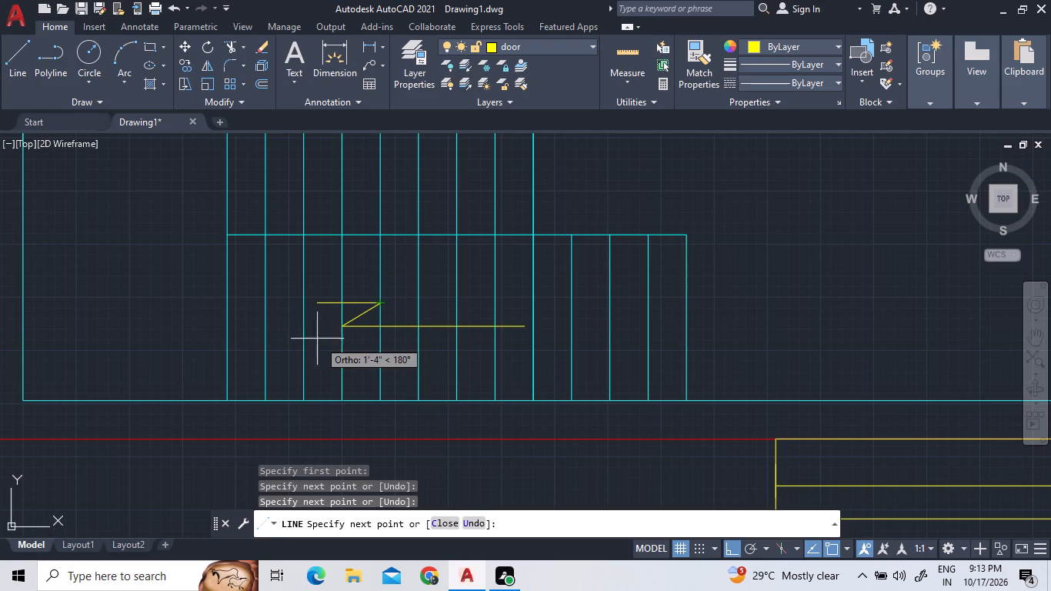
right_click(333, 337)
left_click(342, 342)
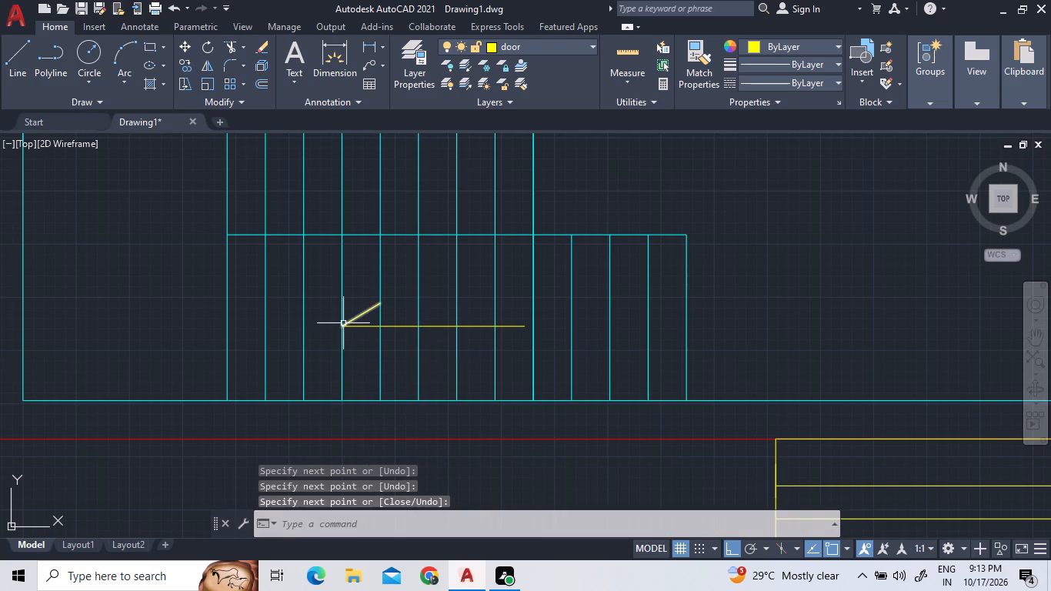
Mirror the short diagonal about the horizontal arrow shaft, keeping the original, to complete the stair direction arrowhead.
left_click(345, 323)
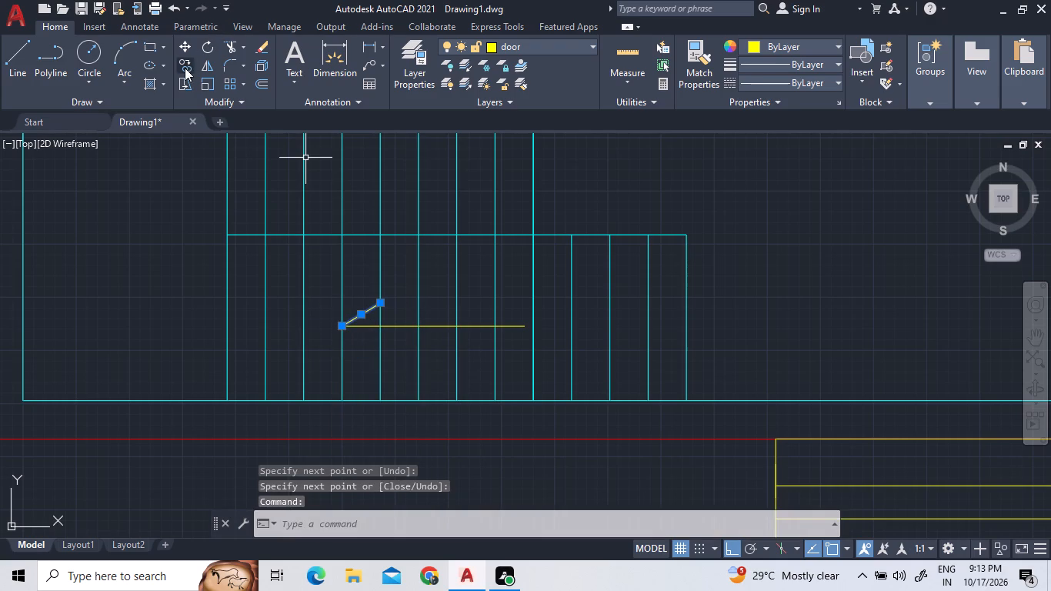
double_click(203, 68)
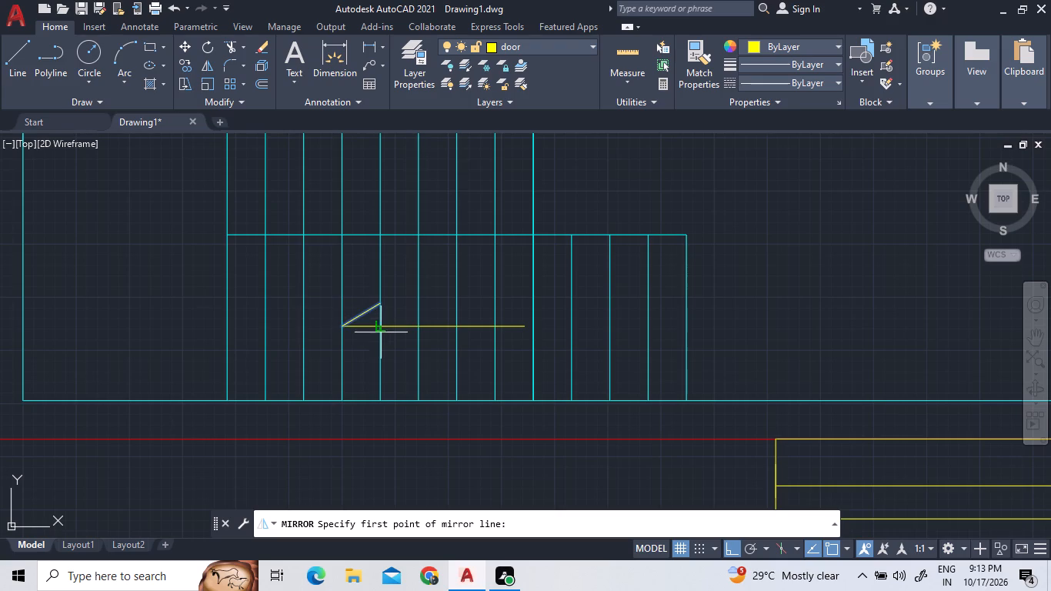
double_click(345, 326)
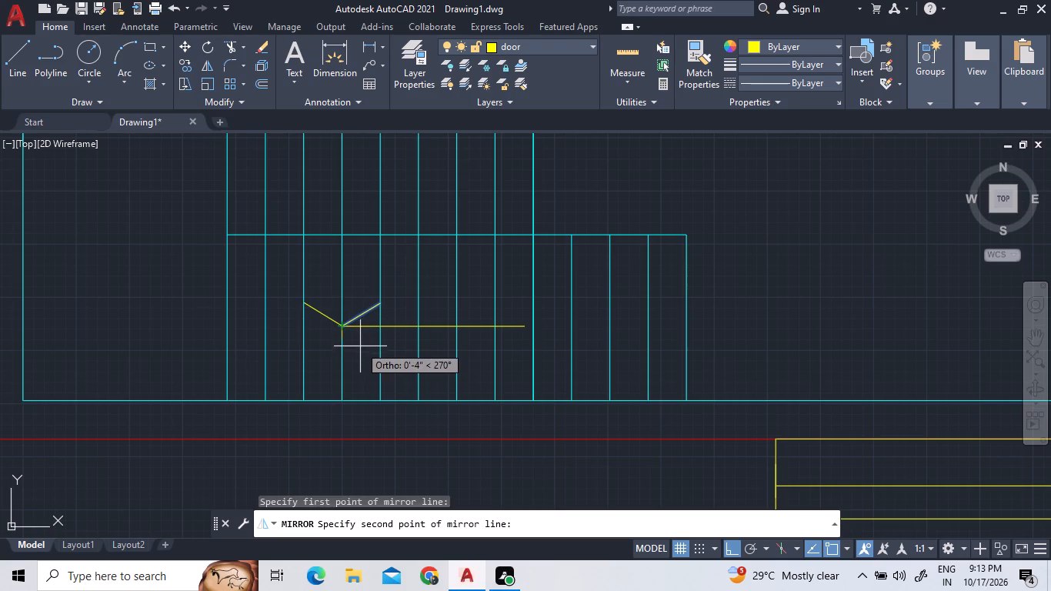
double_click(292, 286)
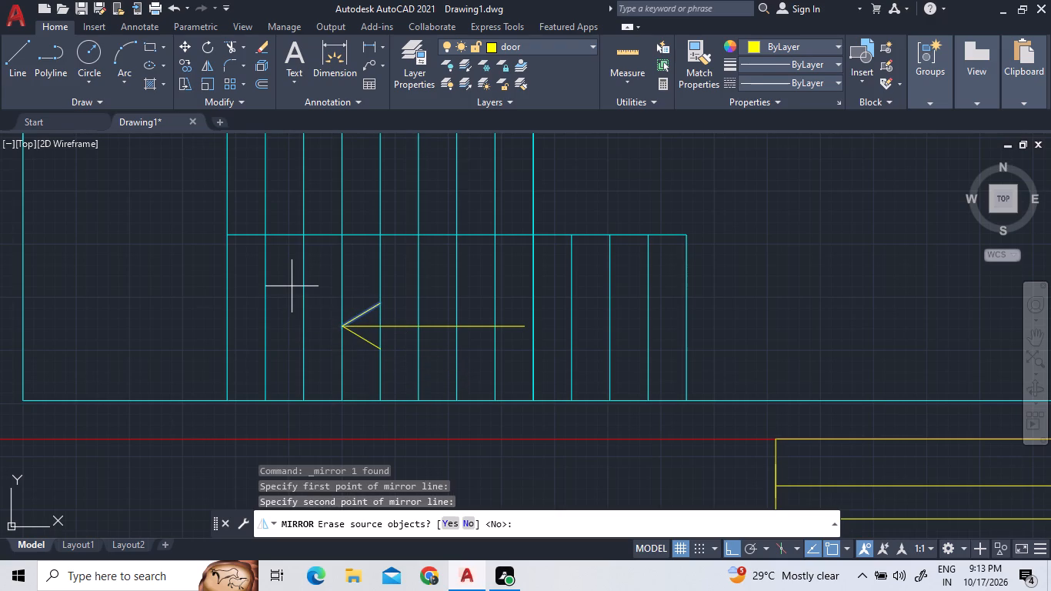
right_click(359, 308)
left_click(375, 321)
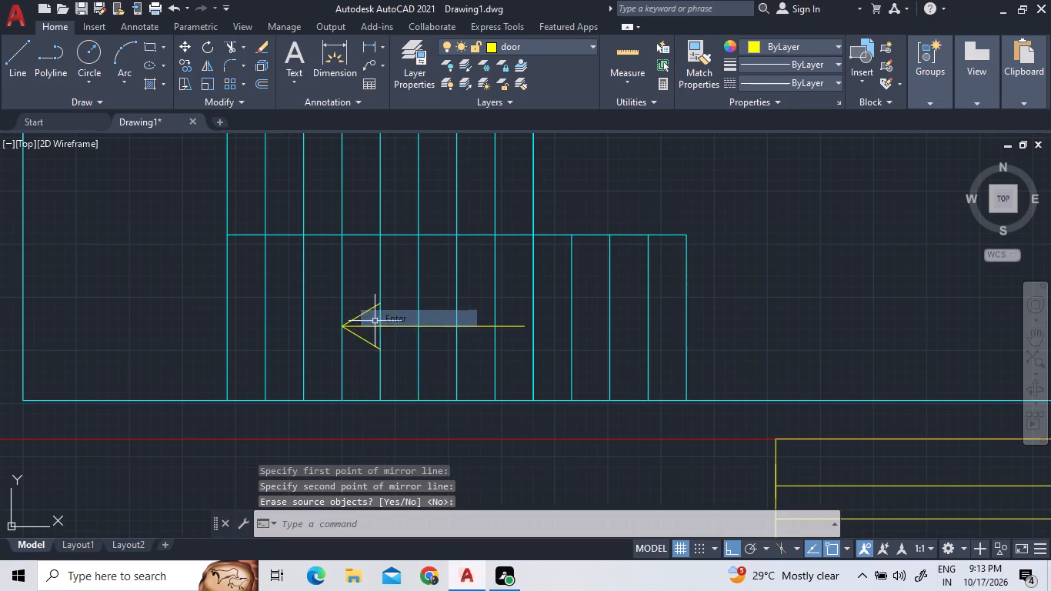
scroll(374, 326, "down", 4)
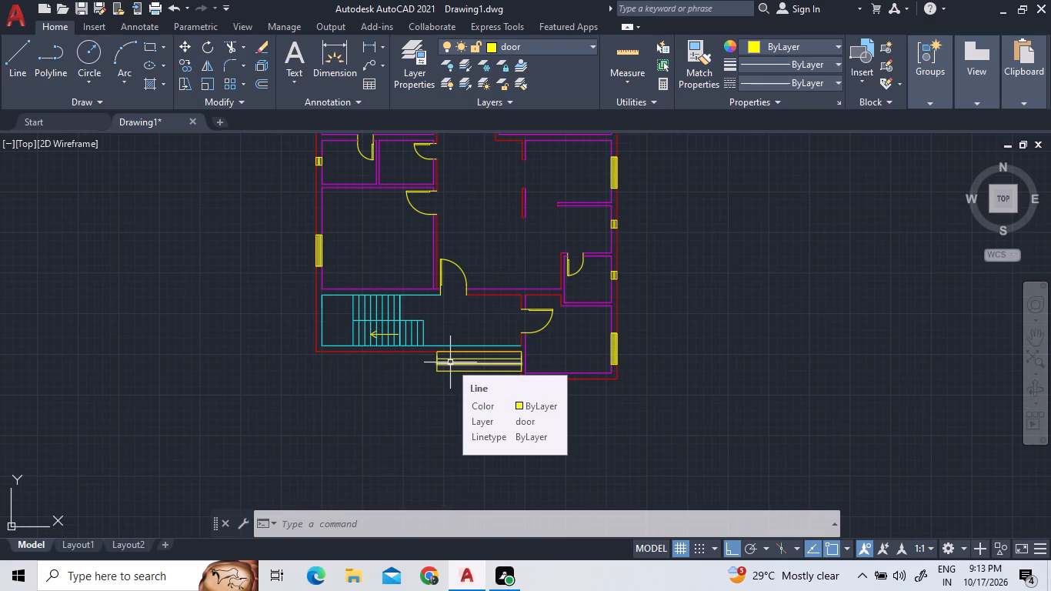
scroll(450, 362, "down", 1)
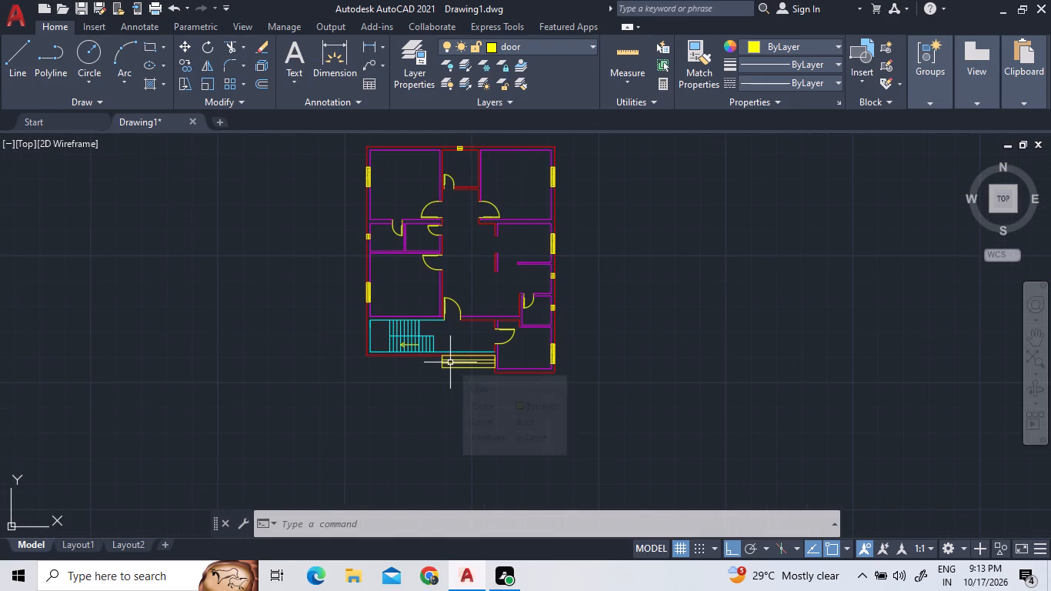
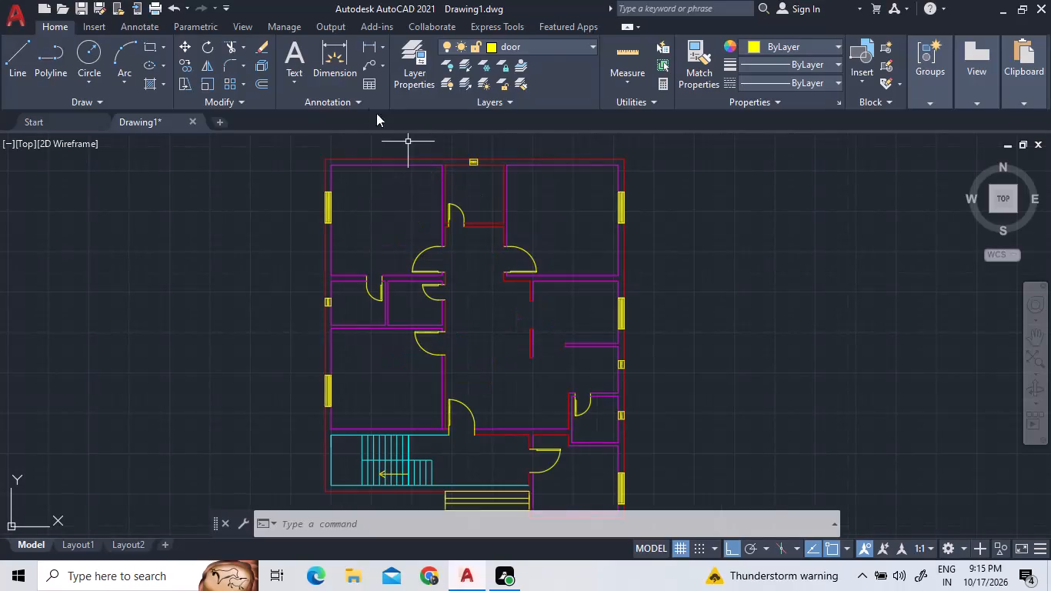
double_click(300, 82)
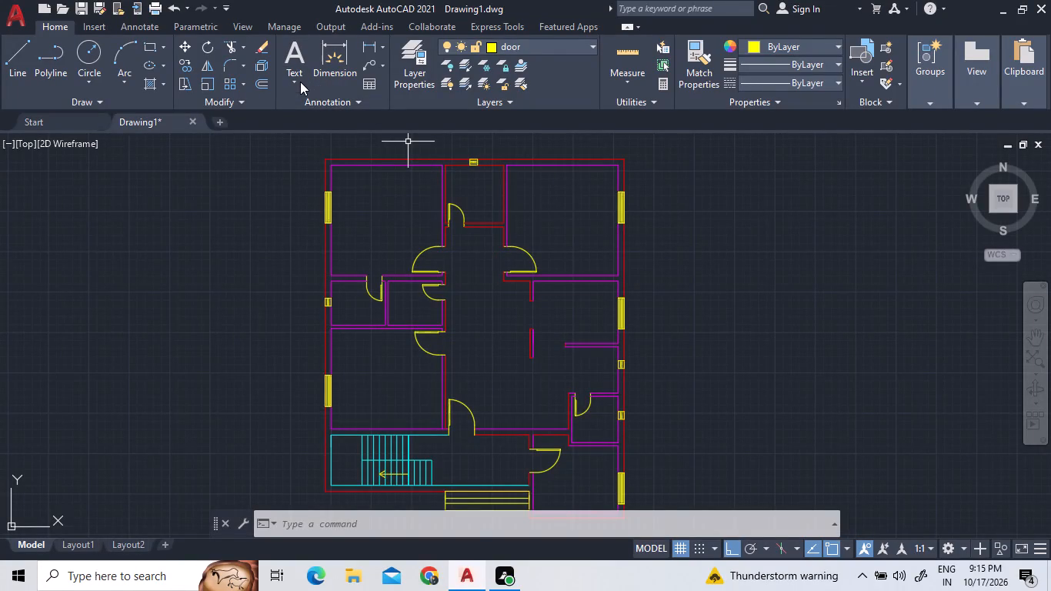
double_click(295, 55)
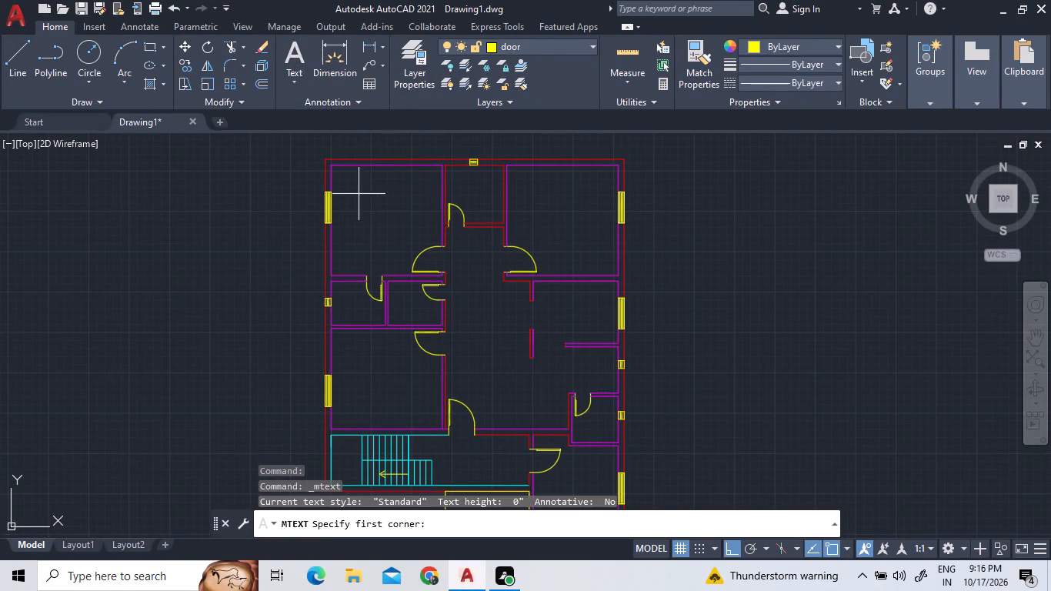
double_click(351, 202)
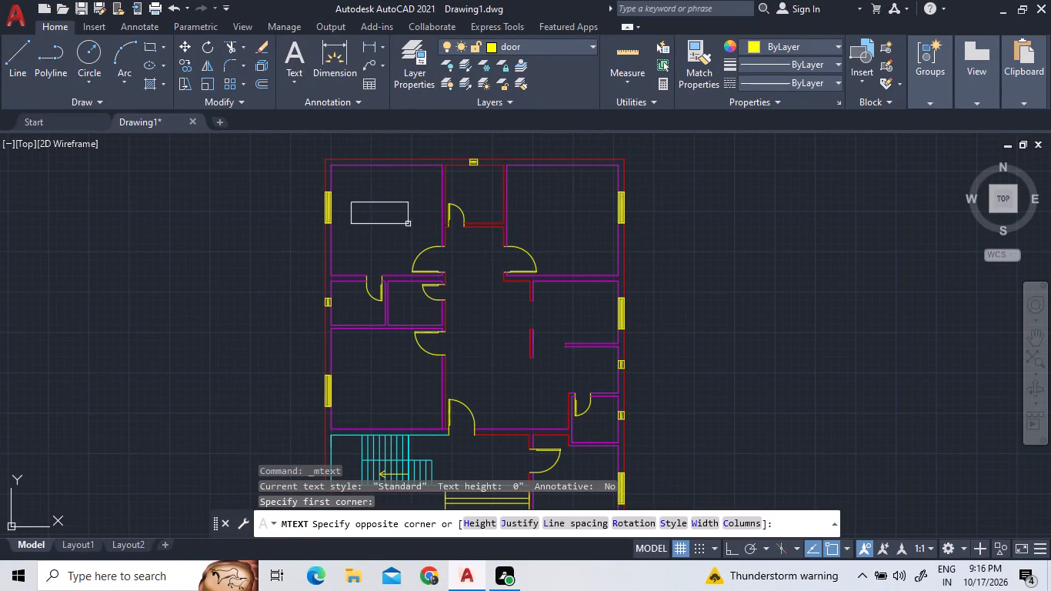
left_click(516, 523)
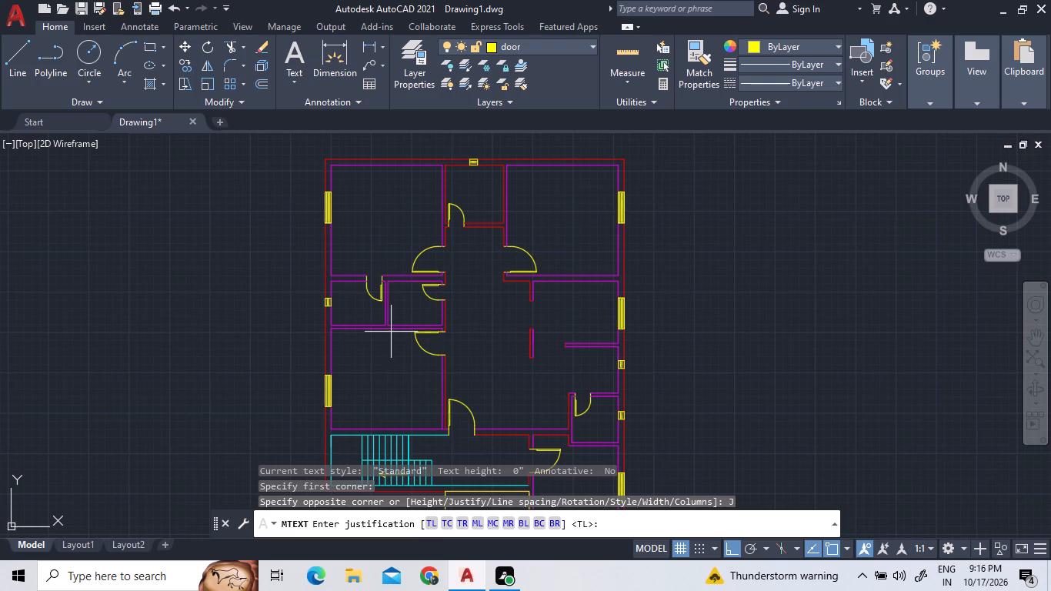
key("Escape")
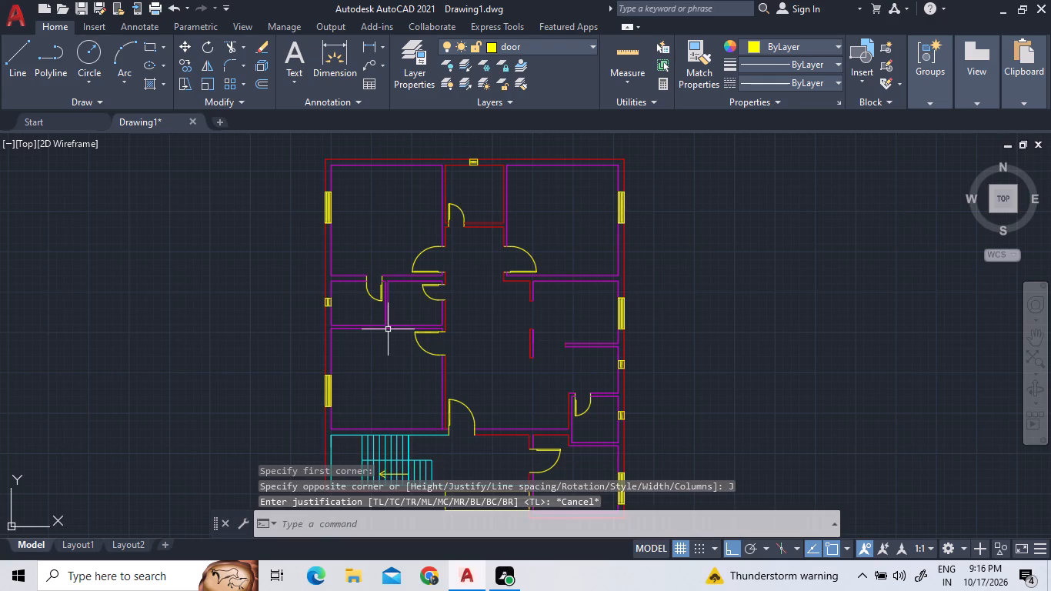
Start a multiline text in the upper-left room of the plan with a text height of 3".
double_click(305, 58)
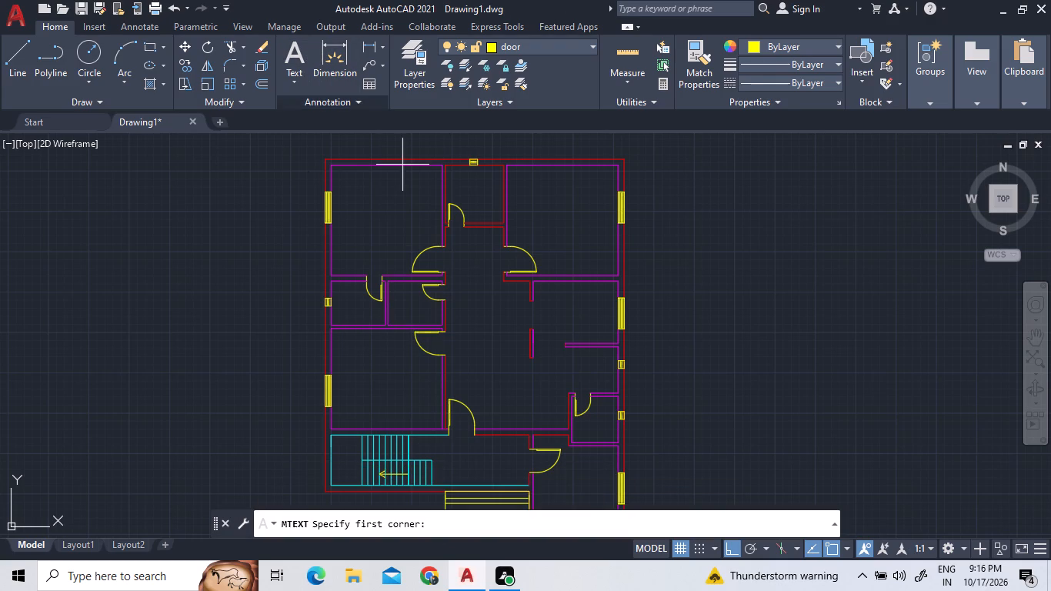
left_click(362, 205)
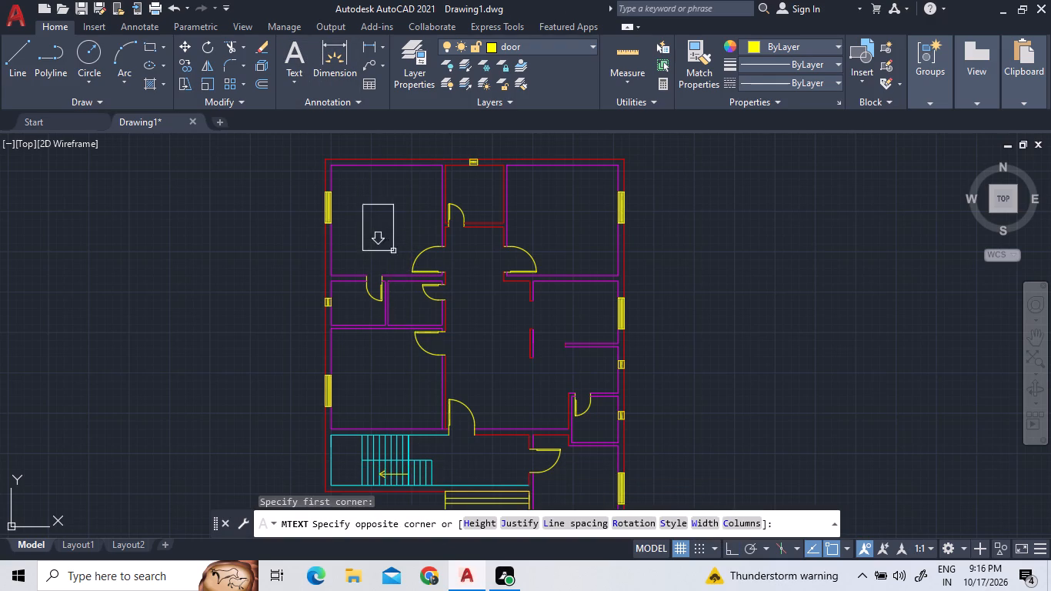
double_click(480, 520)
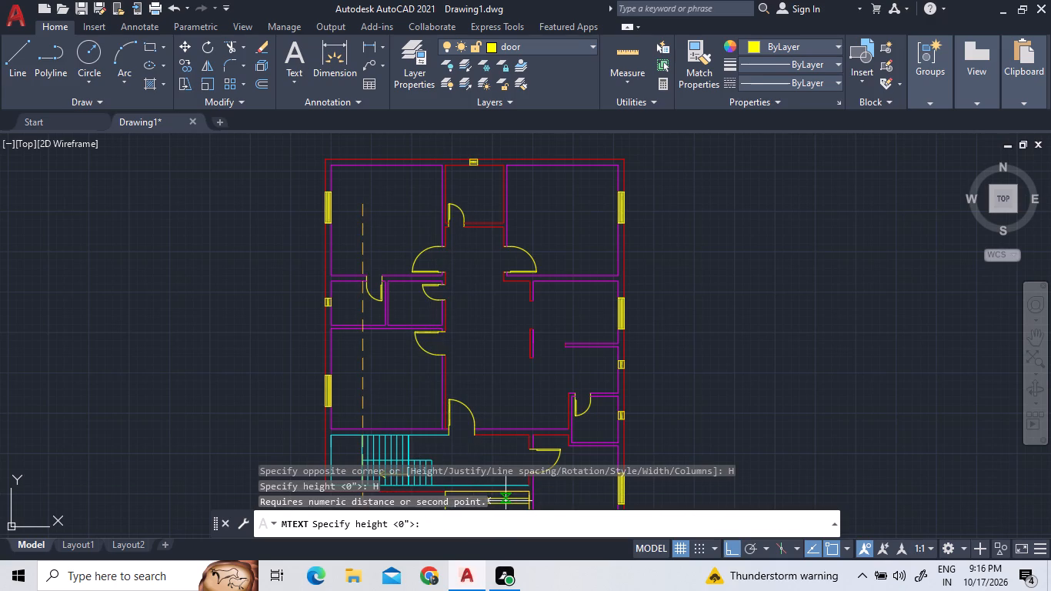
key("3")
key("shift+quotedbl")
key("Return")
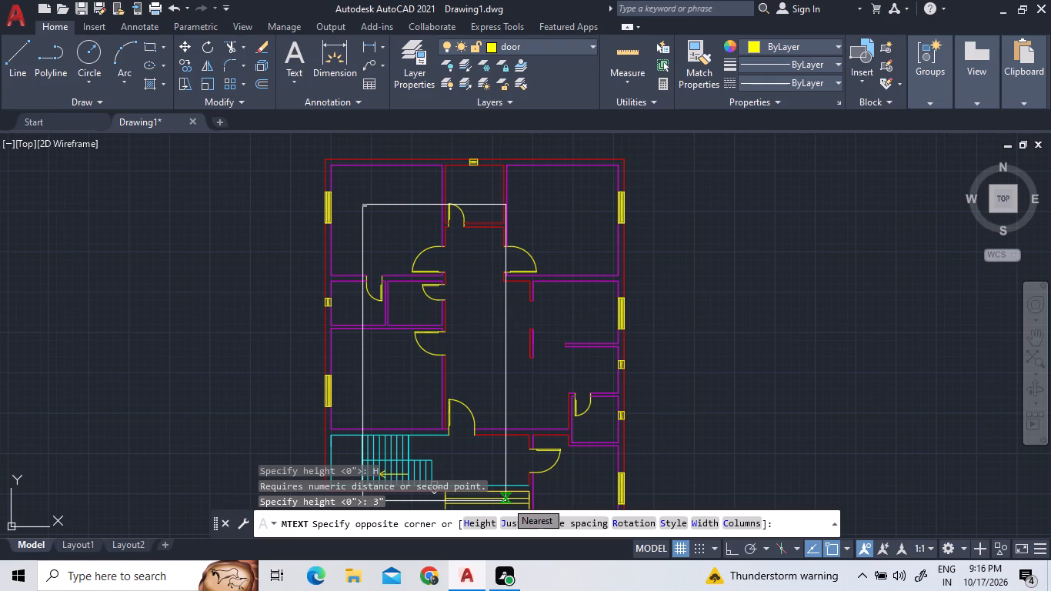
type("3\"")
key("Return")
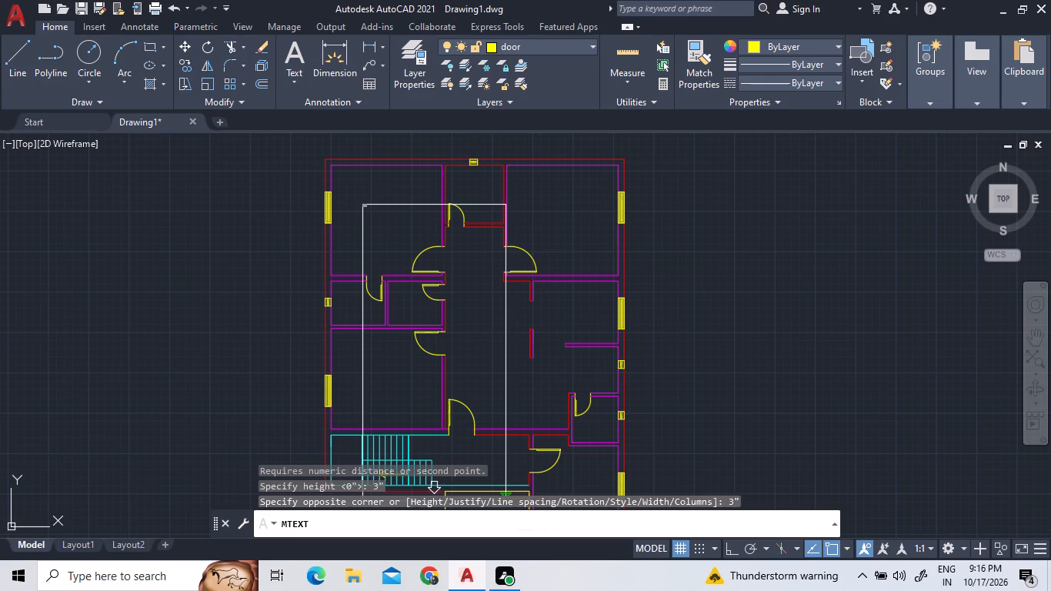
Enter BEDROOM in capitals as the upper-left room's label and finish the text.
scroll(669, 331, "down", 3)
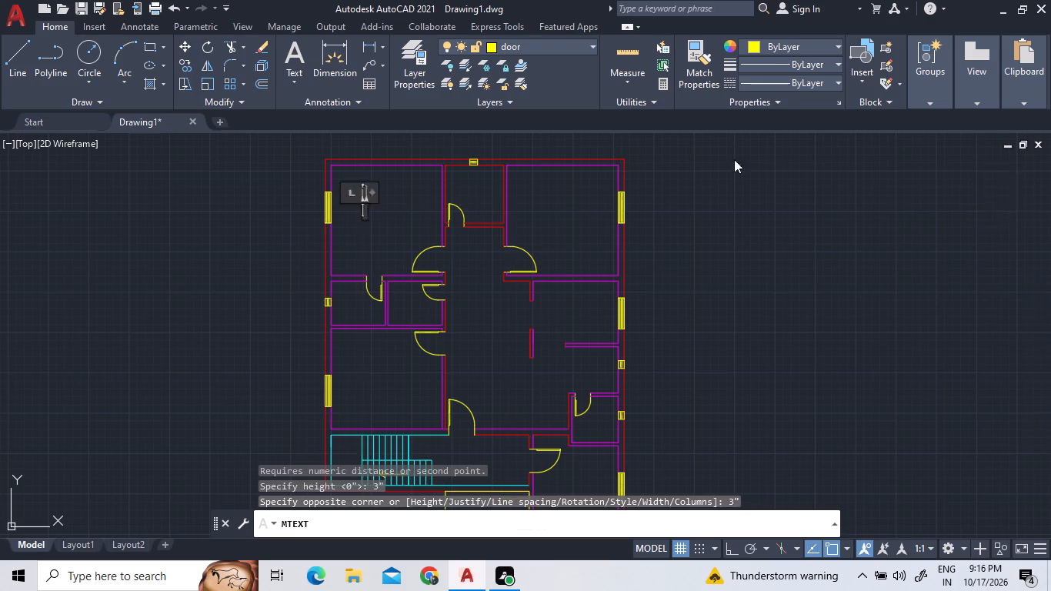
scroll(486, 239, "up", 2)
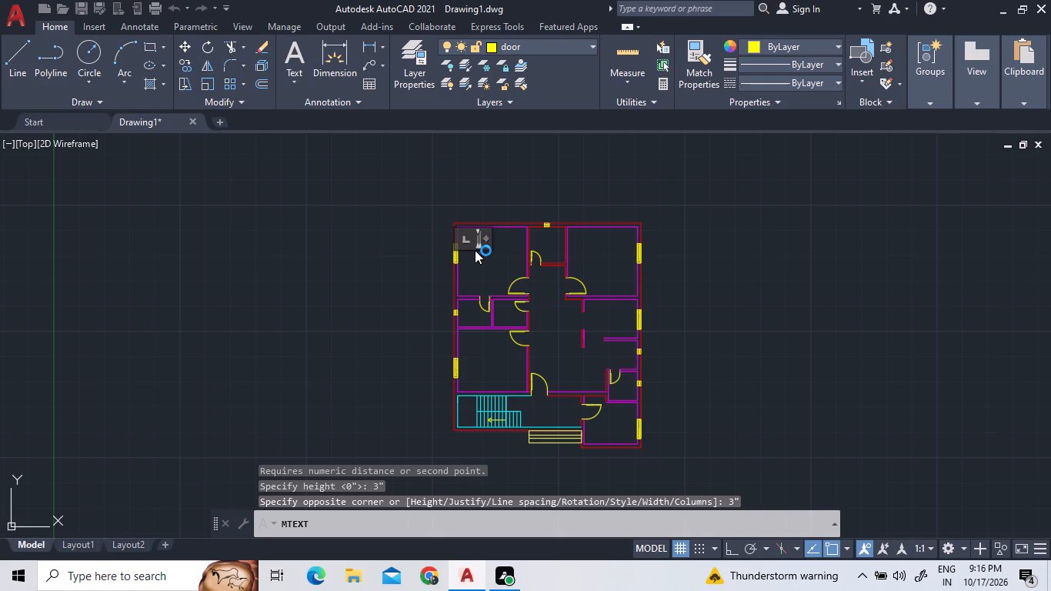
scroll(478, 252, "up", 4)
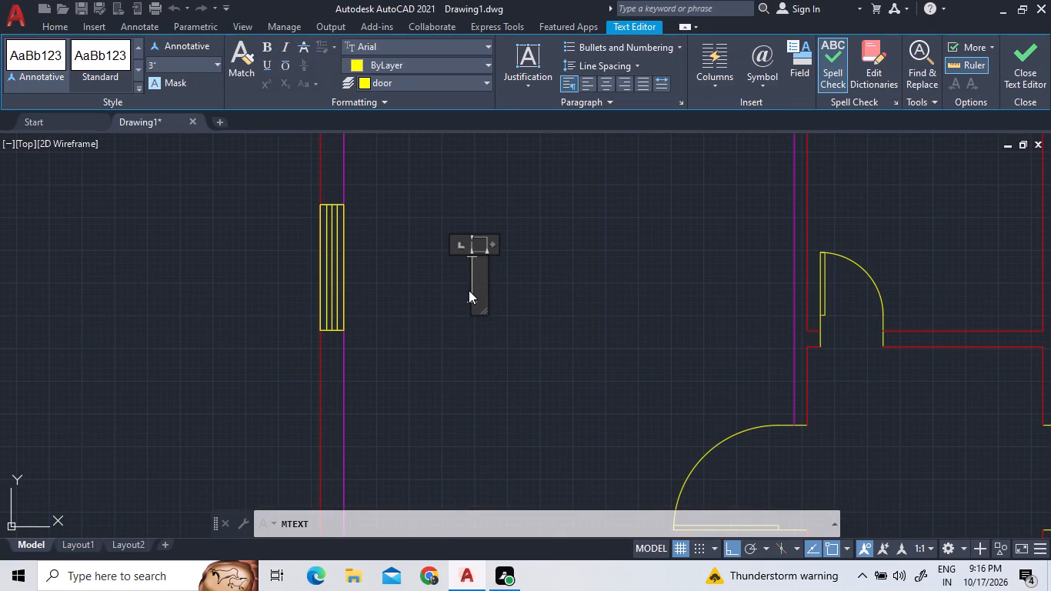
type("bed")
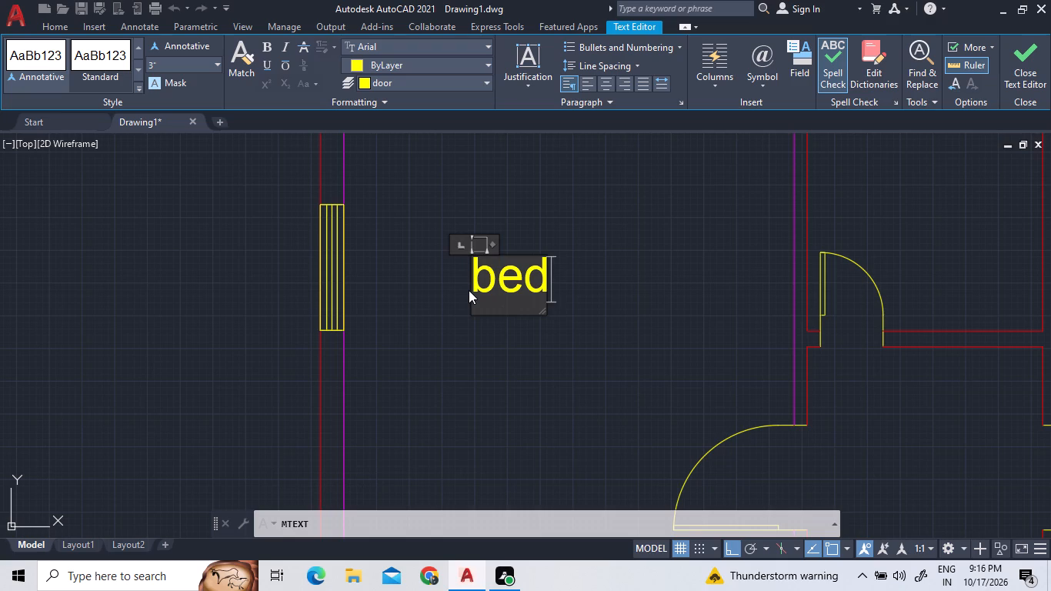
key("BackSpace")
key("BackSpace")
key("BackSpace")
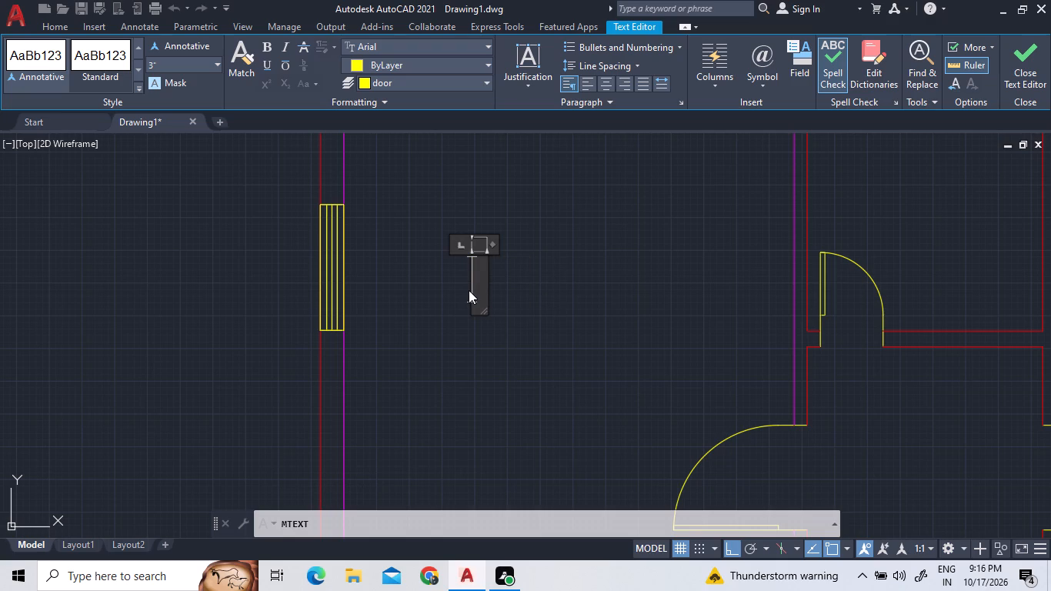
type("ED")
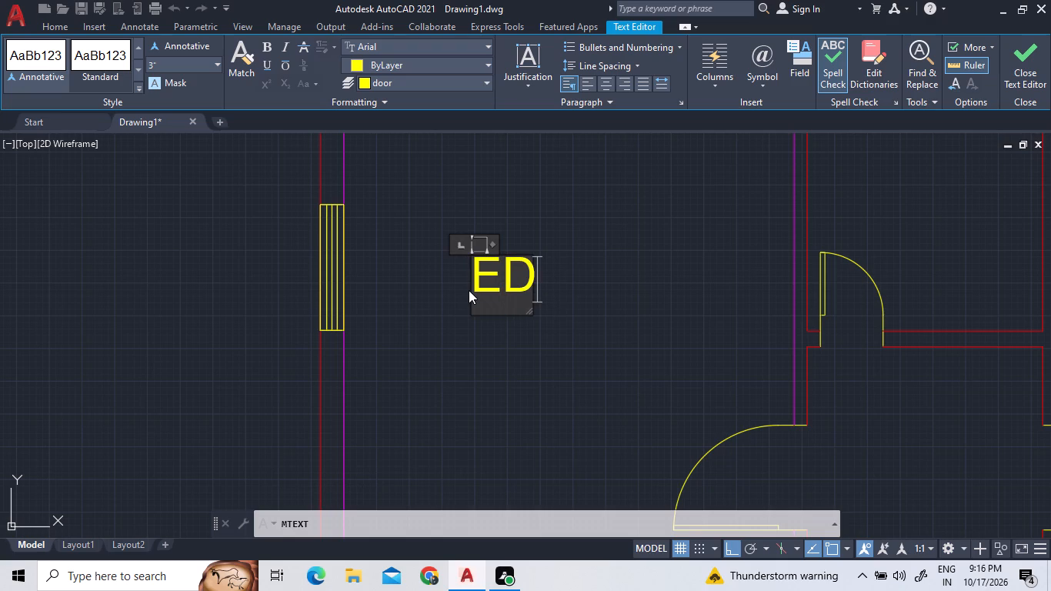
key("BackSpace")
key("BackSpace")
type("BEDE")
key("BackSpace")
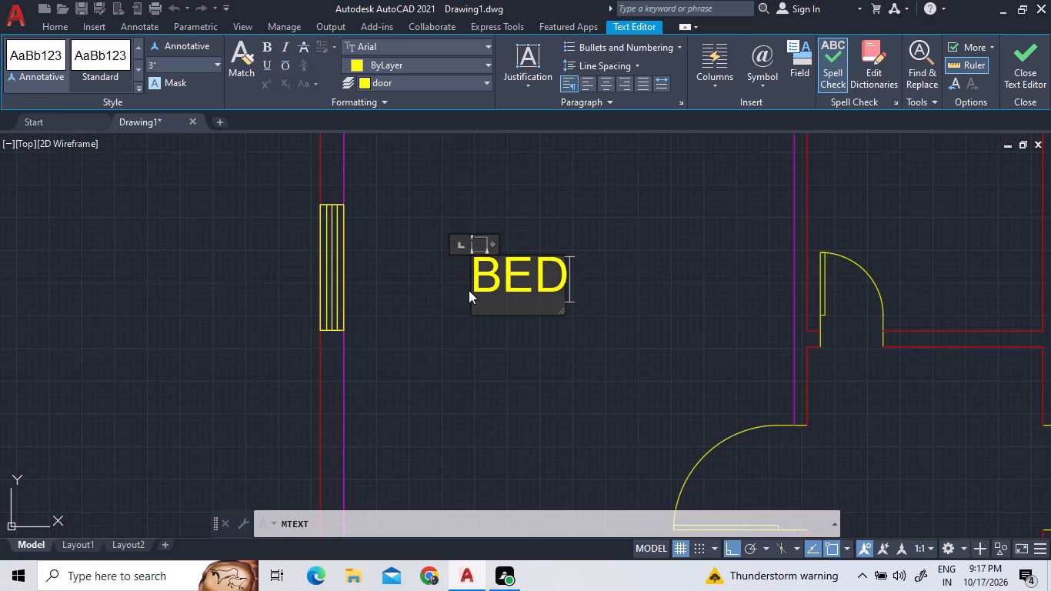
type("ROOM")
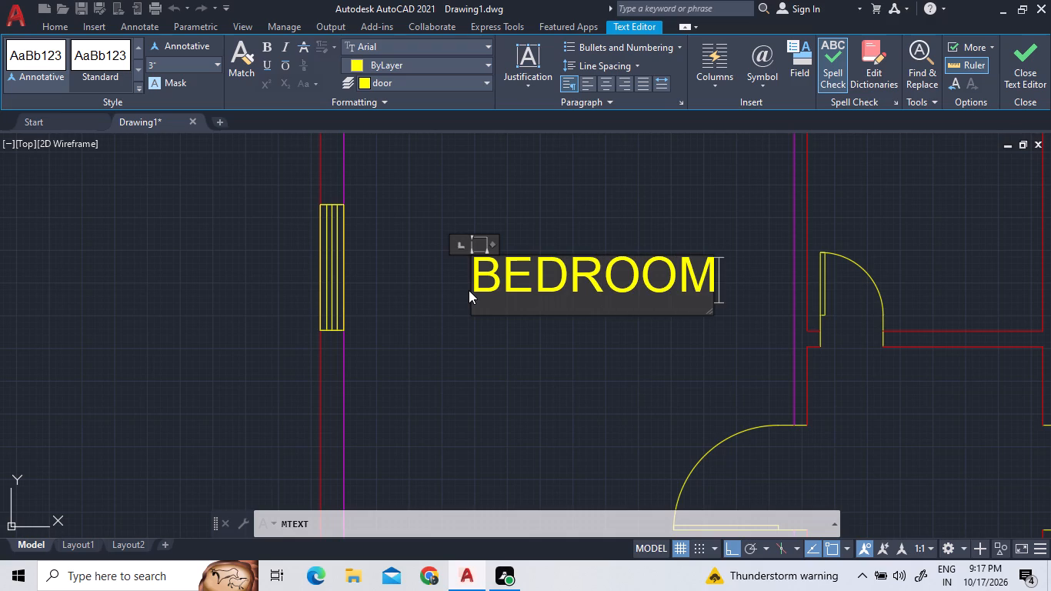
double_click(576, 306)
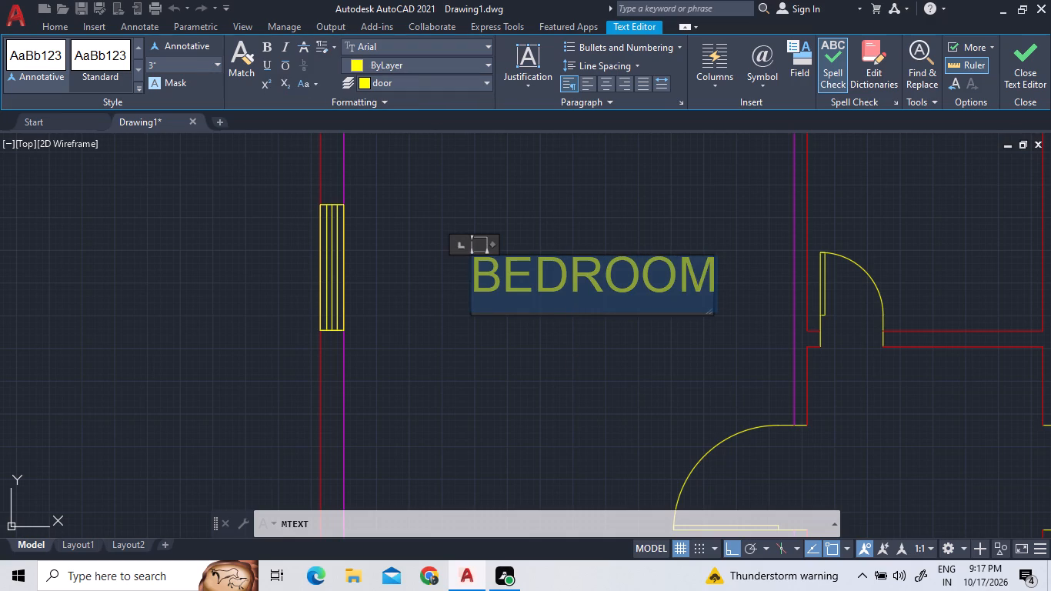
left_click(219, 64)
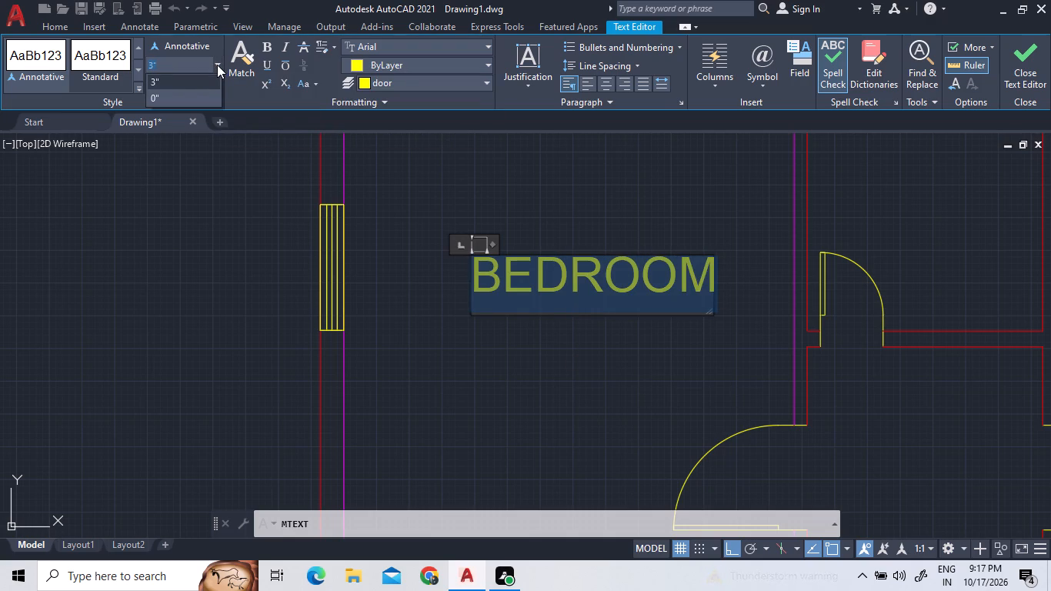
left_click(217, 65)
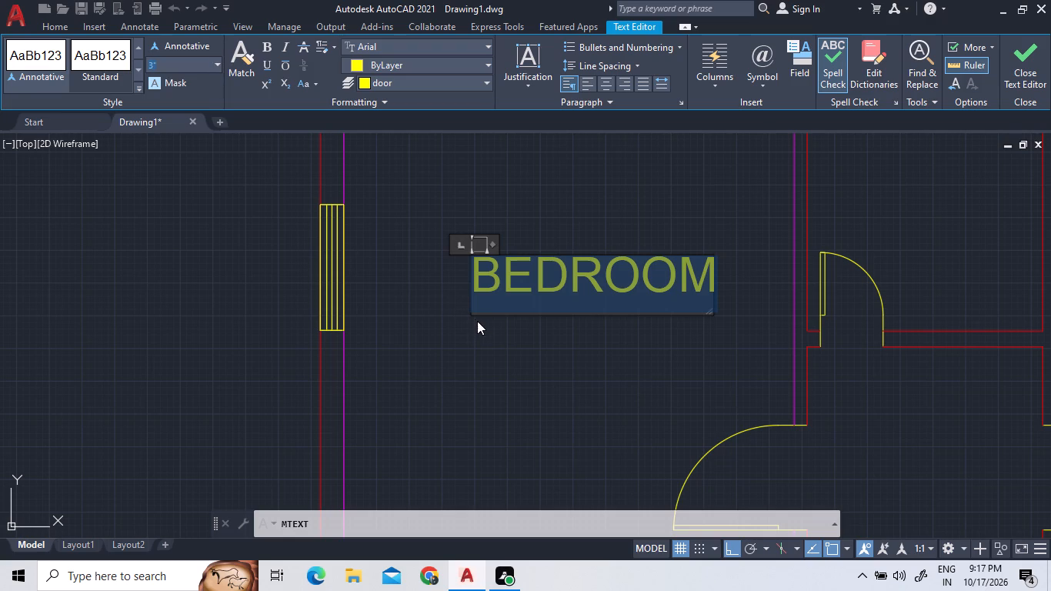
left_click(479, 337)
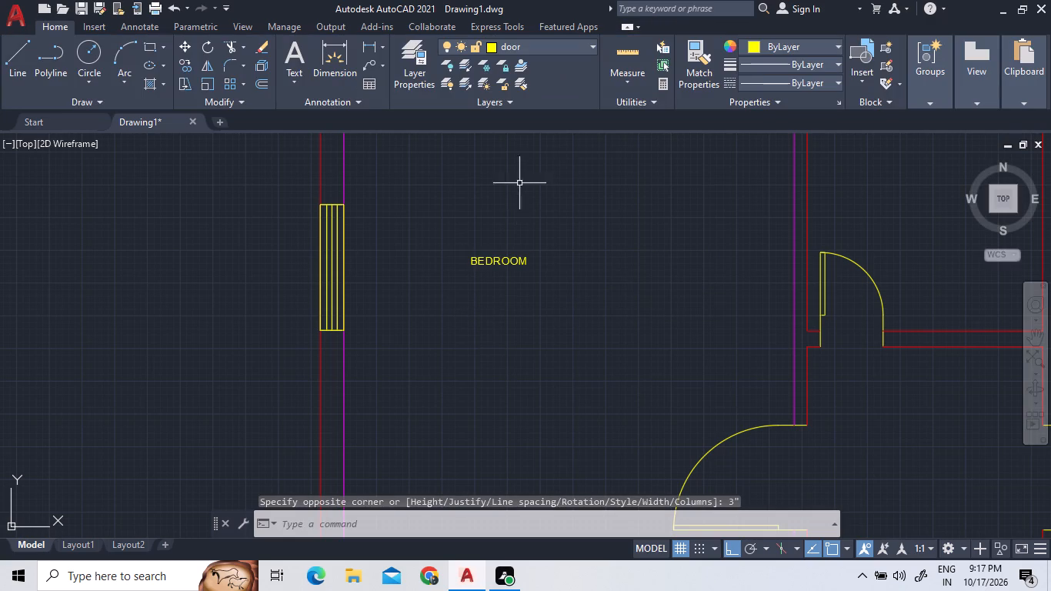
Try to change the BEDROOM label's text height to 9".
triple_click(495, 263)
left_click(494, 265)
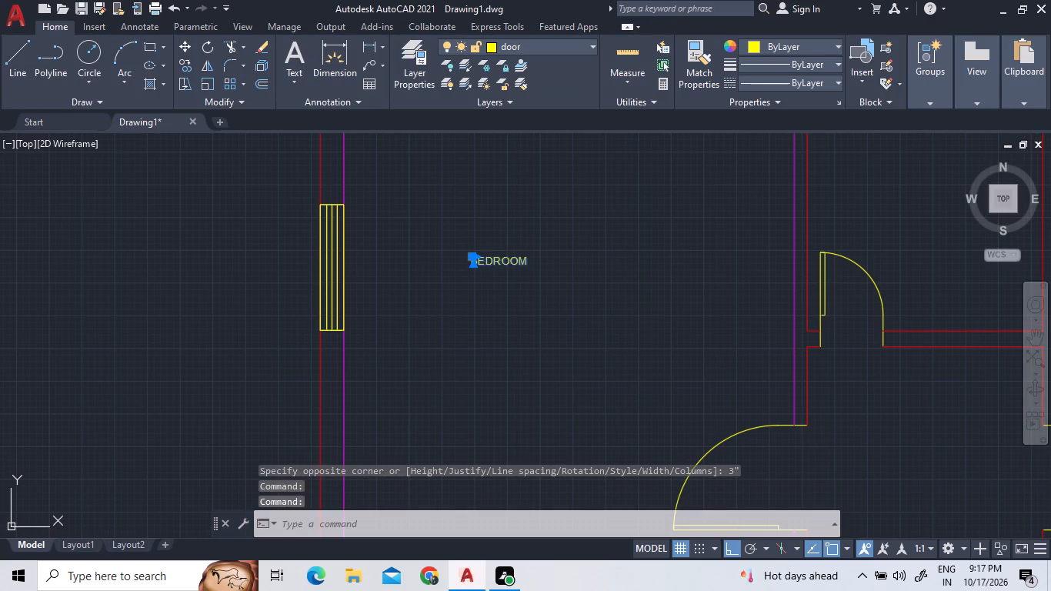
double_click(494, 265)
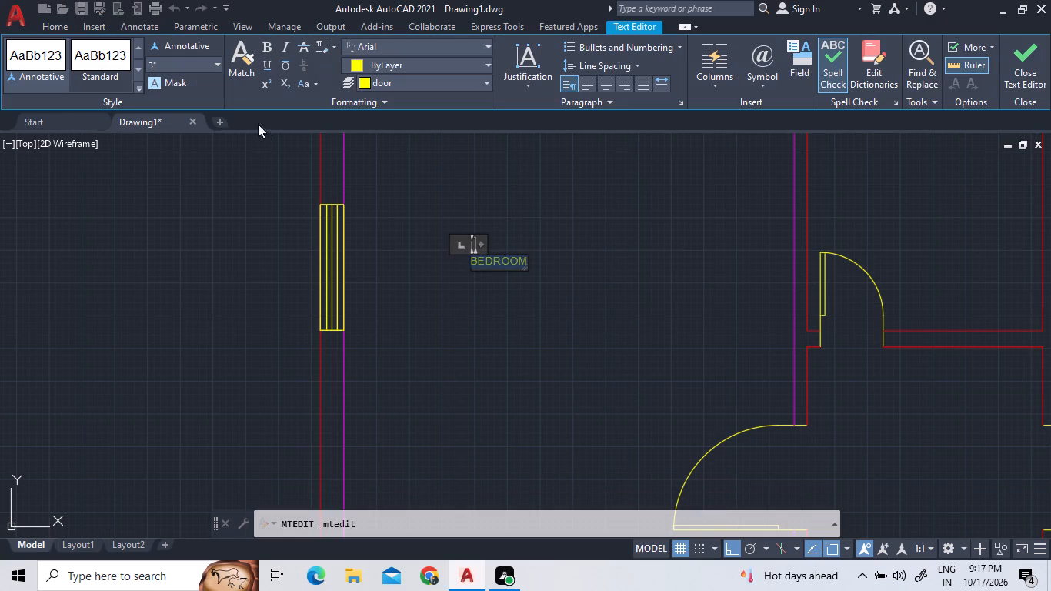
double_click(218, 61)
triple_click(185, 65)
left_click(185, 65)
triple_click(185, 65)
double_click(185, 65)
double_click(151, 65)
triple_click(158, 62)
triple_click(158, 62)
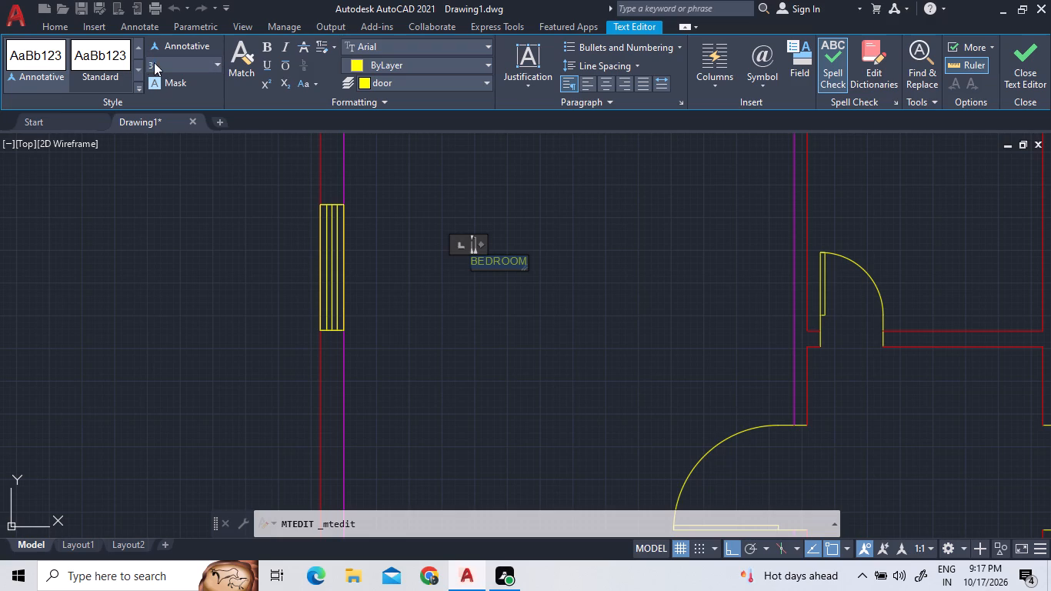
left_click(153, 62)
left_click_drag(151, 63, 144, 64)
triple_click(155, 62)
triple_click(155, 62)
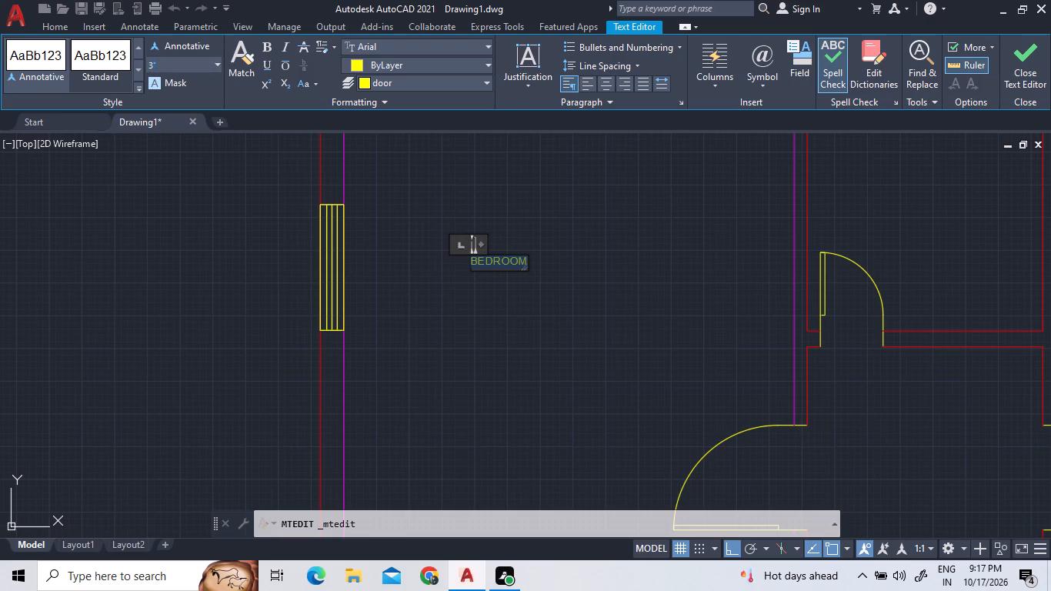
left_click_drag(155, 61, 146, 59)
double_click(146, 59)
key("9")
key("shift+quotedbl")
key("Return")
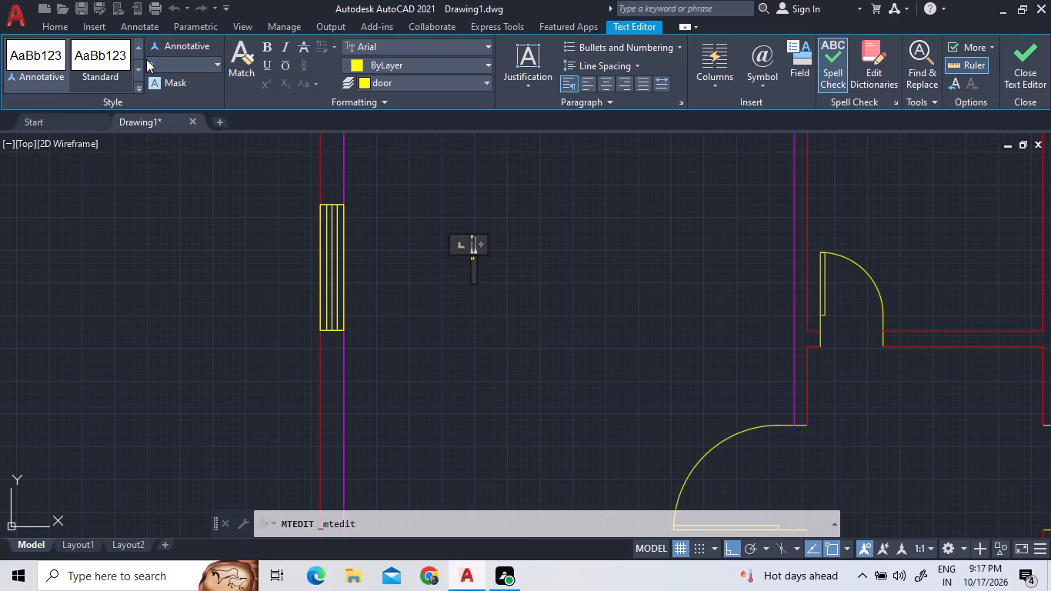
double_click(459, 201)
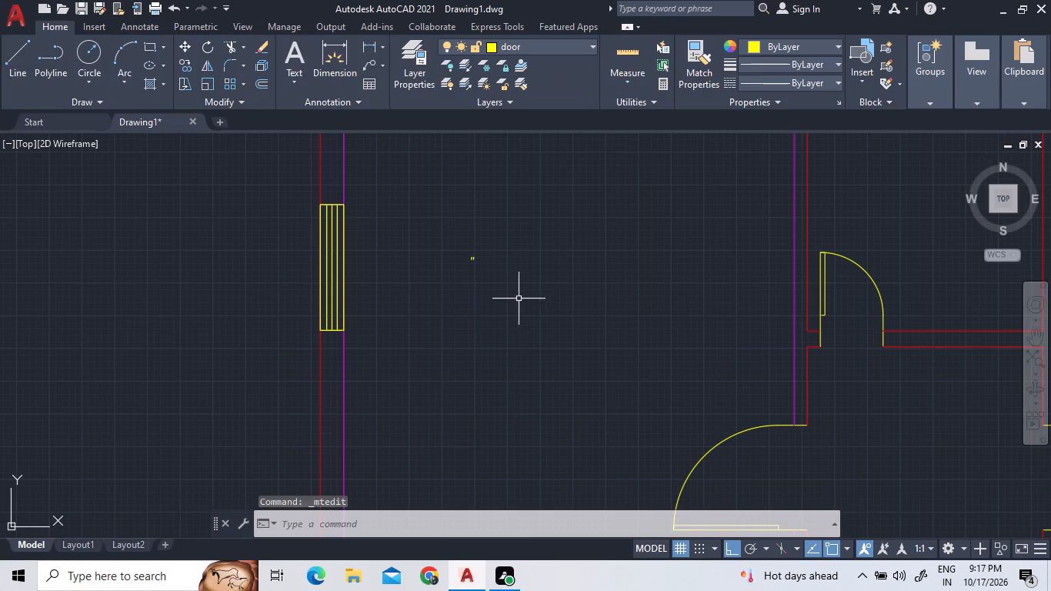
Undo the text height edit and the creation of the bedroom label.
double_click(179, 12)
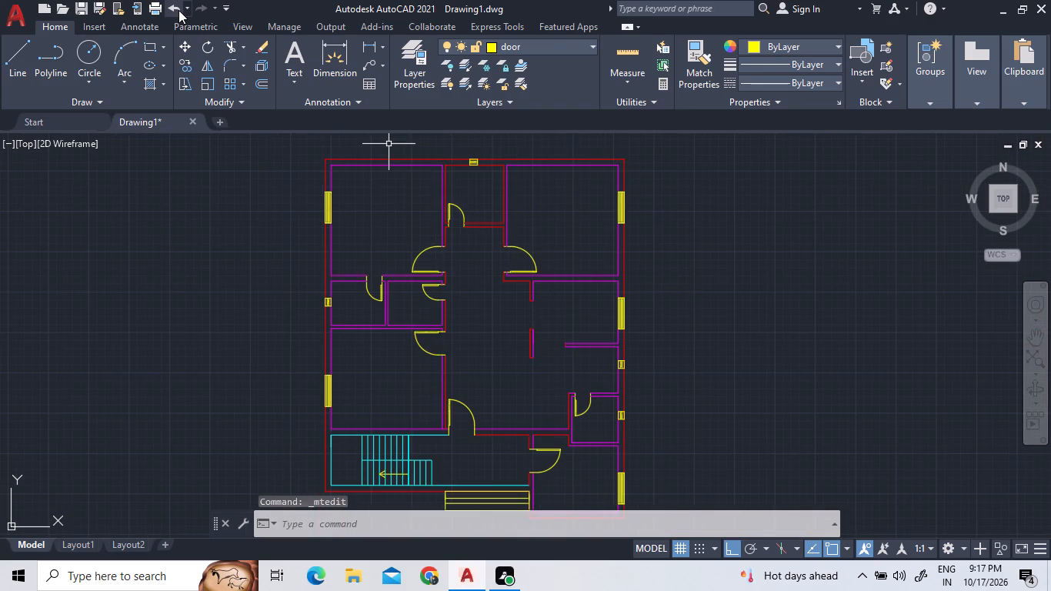
Add a multiline text label reading Bedroom in the upper-left room, with a text height of 1'.
left_click(292, 47)
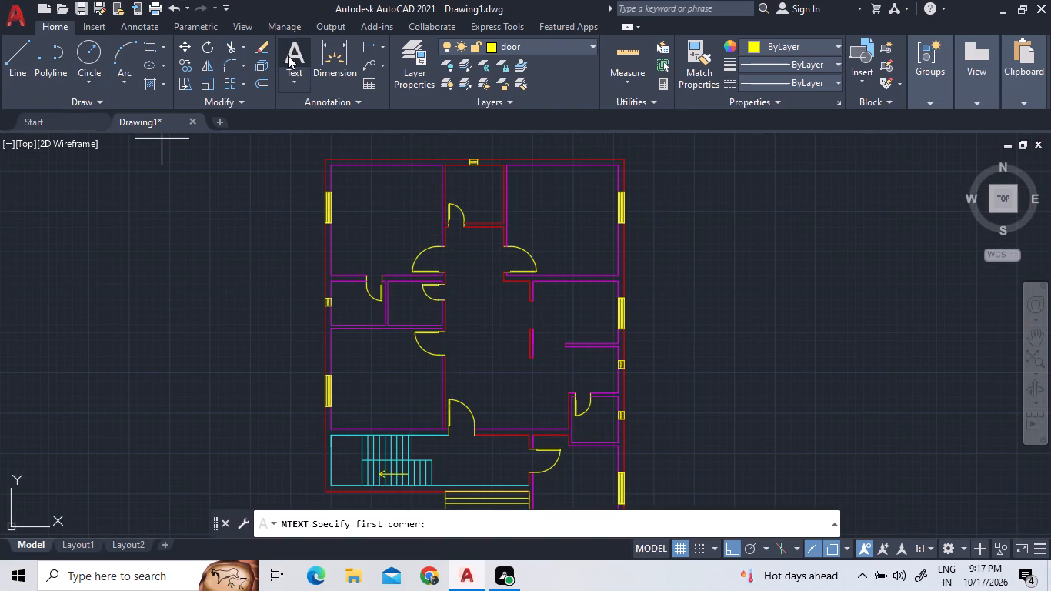
left_click(371, 203)
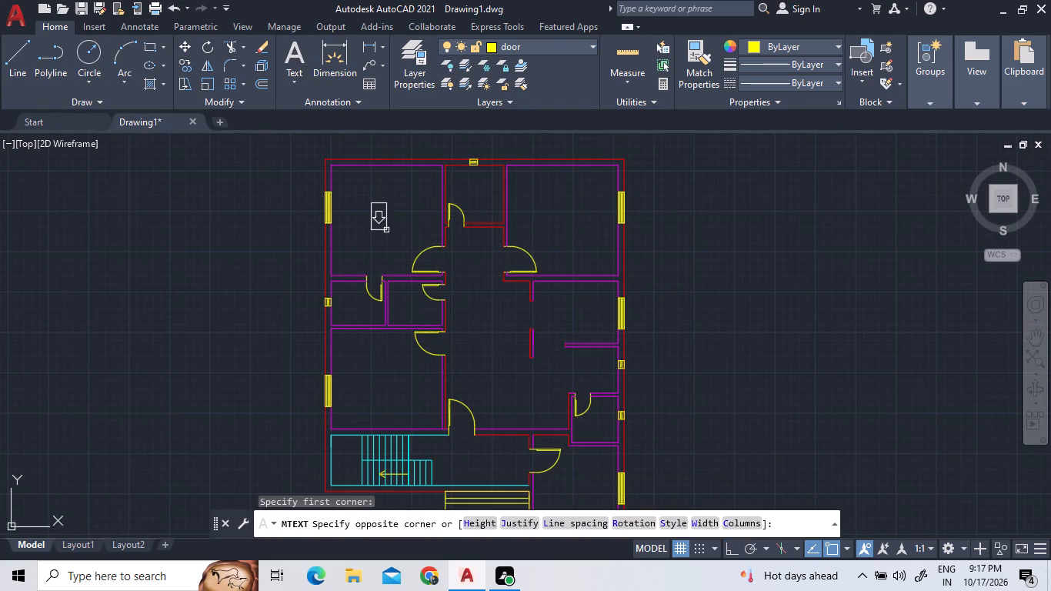
left_click(411, 236)
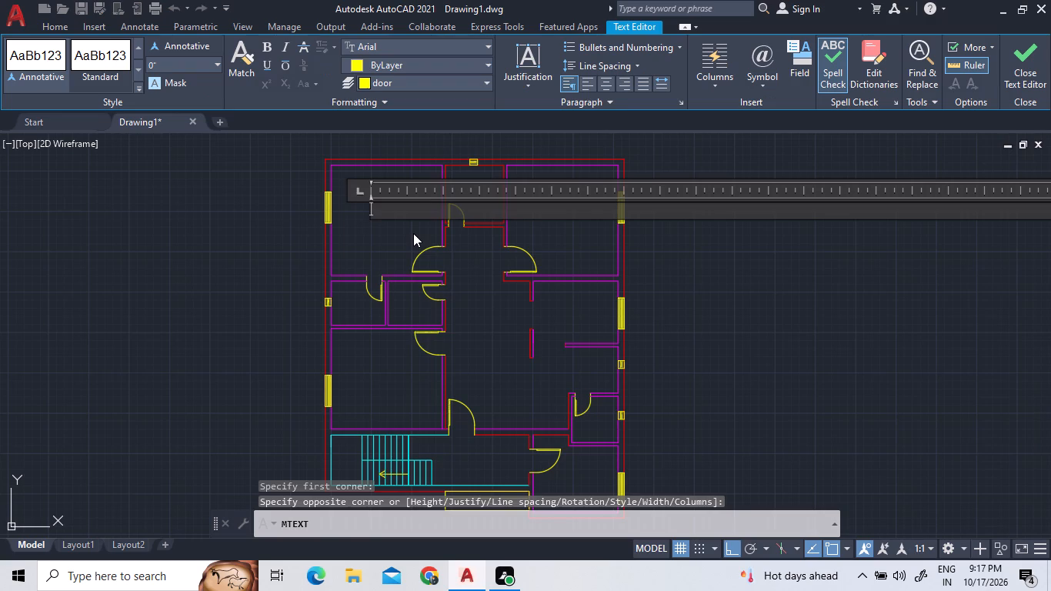
key("b")
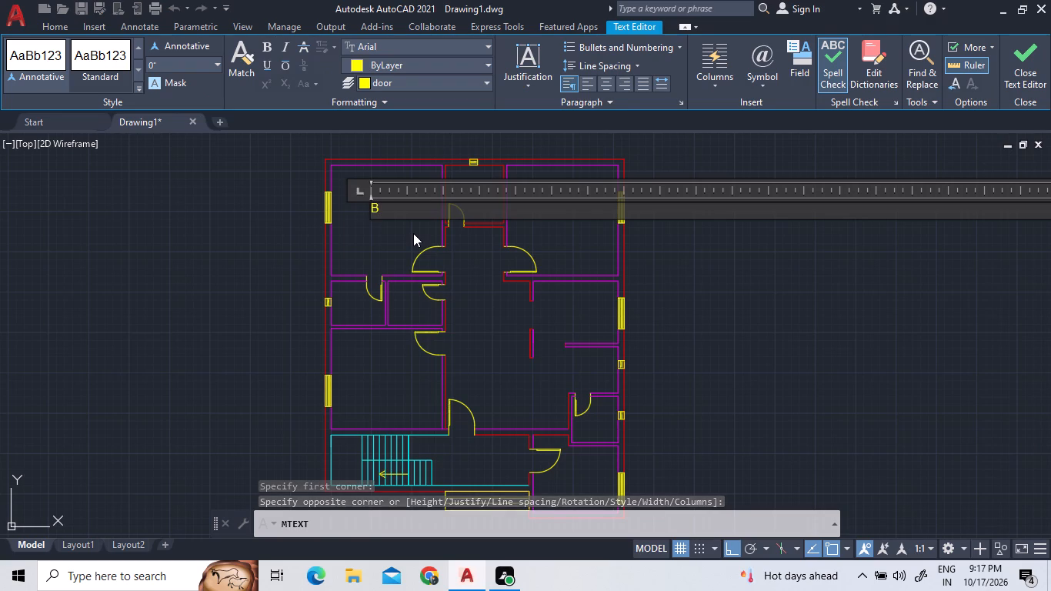
type("edr")
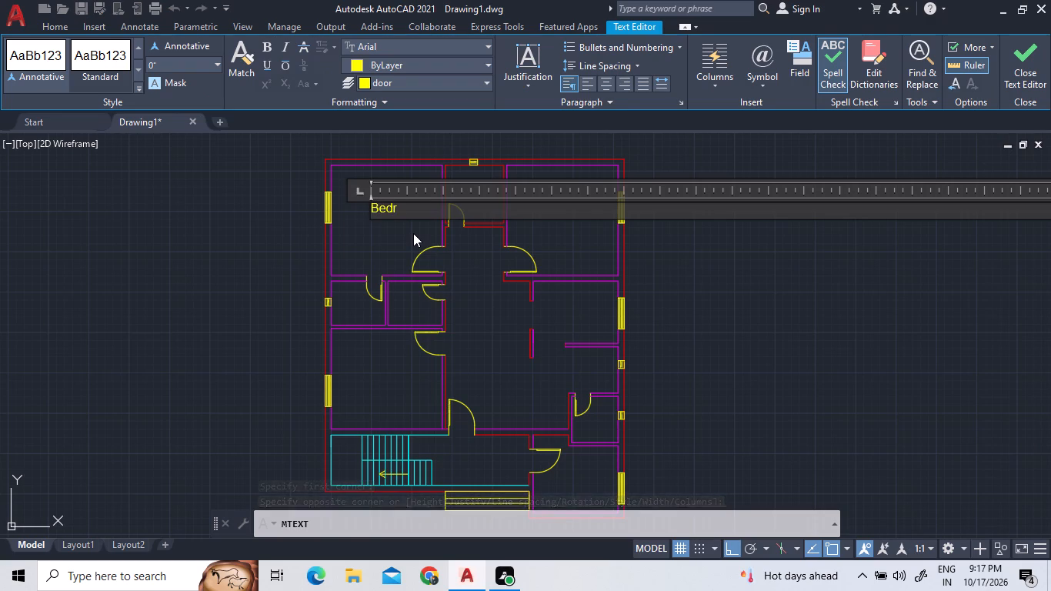
type("oom")
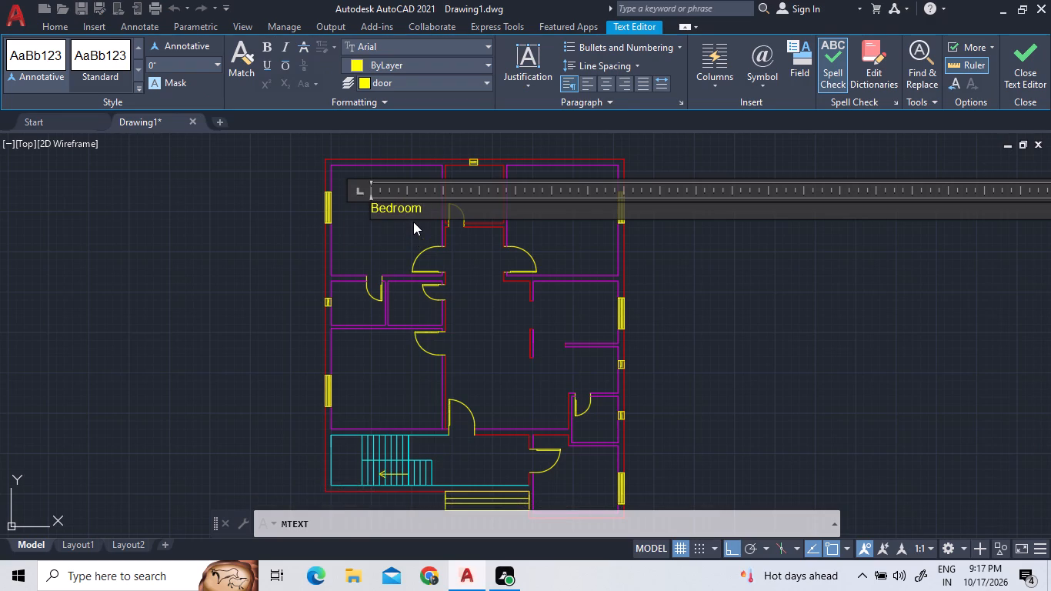
double_click(420, 212)
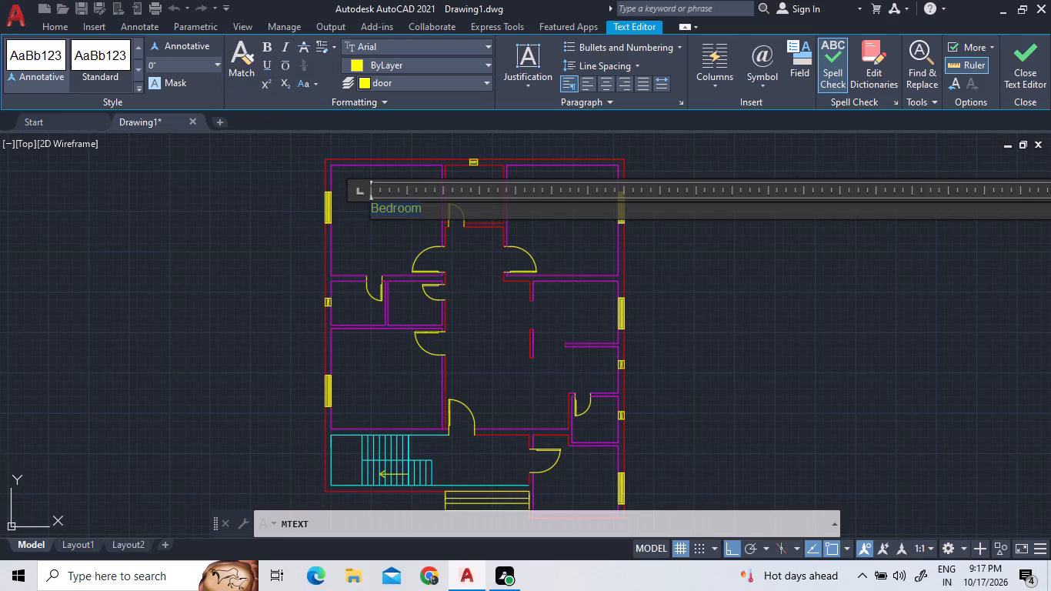
left_click(202, 61)
type("1'")
key("Return")
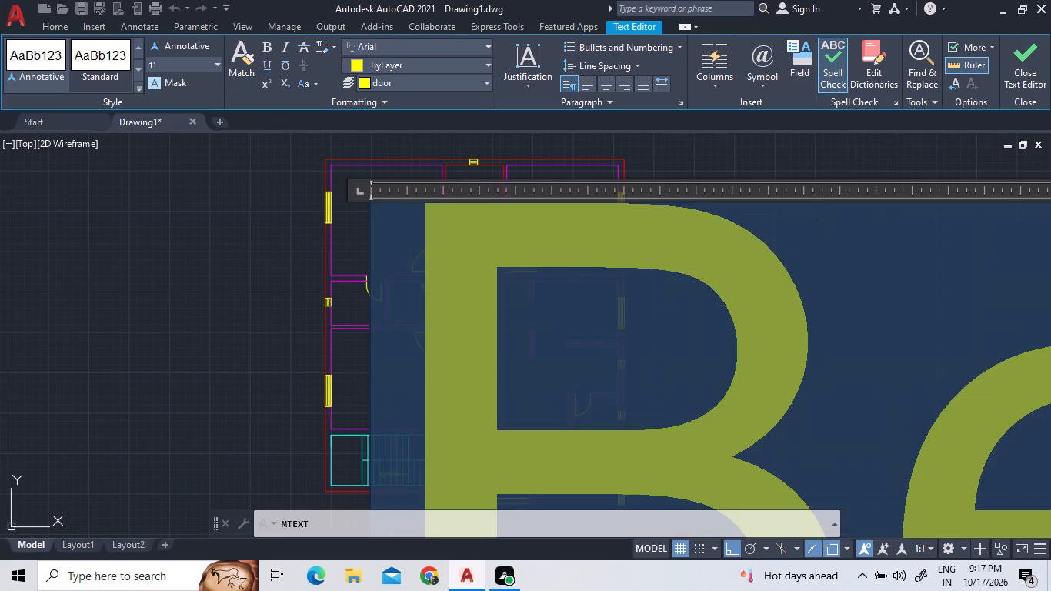
left_click(311, 262)
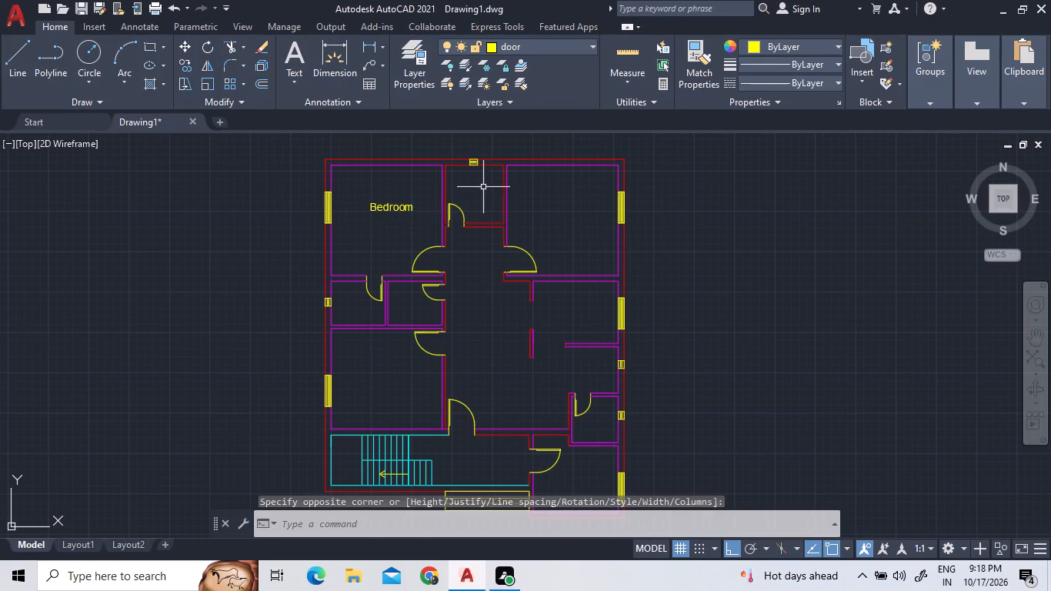
Add a multiline text label reading toilet in the small room between the two upper rooms, with a text height of 1'.
scroll(483, 187, "up", 2)
scroll(453, 239, "down", 2)
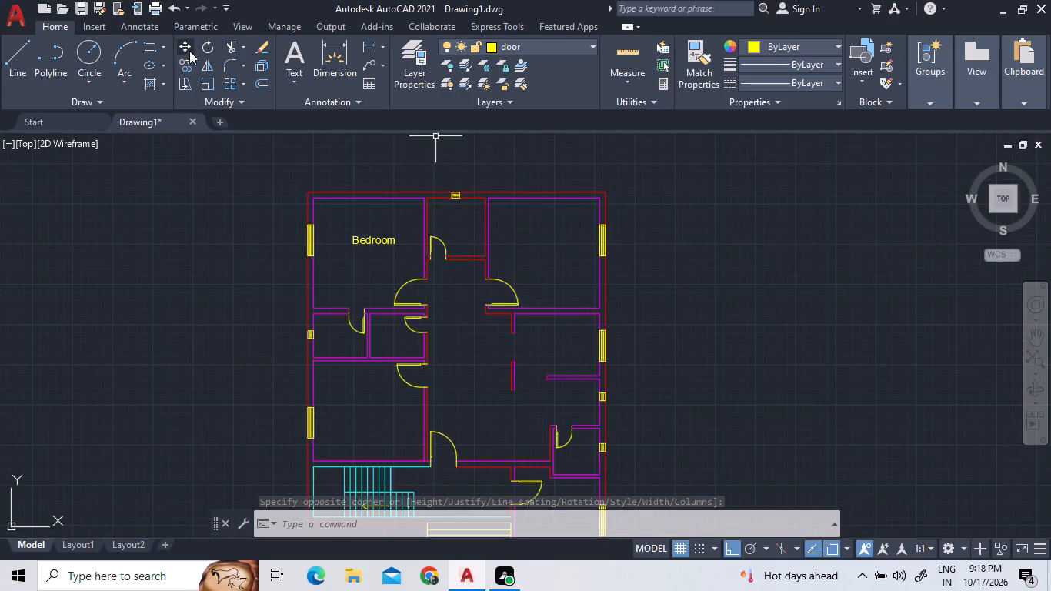
double_click(307, 43)
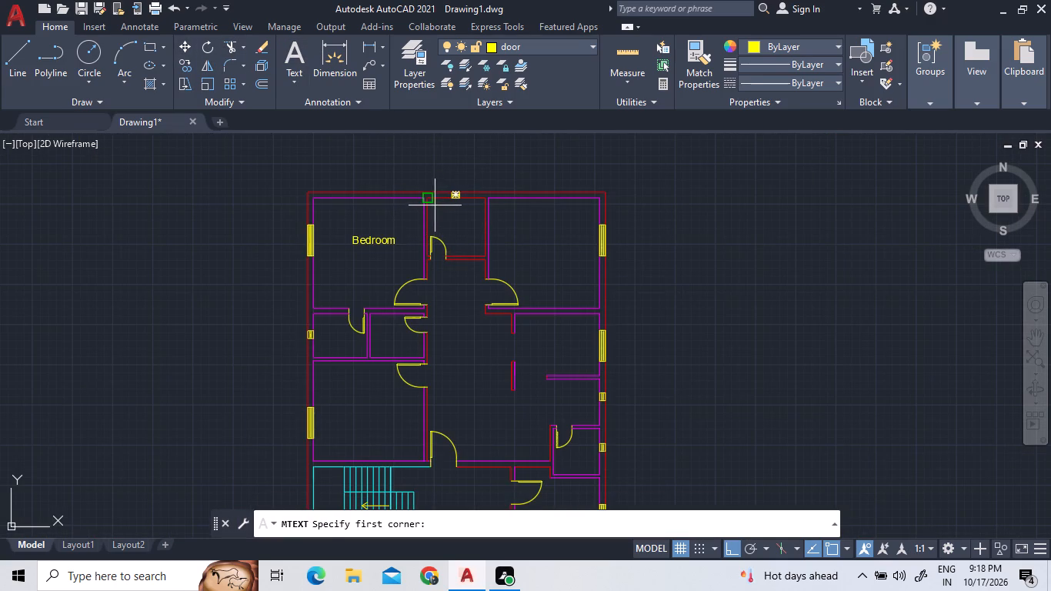
left_click(434, 205)
left_click(475, 228)
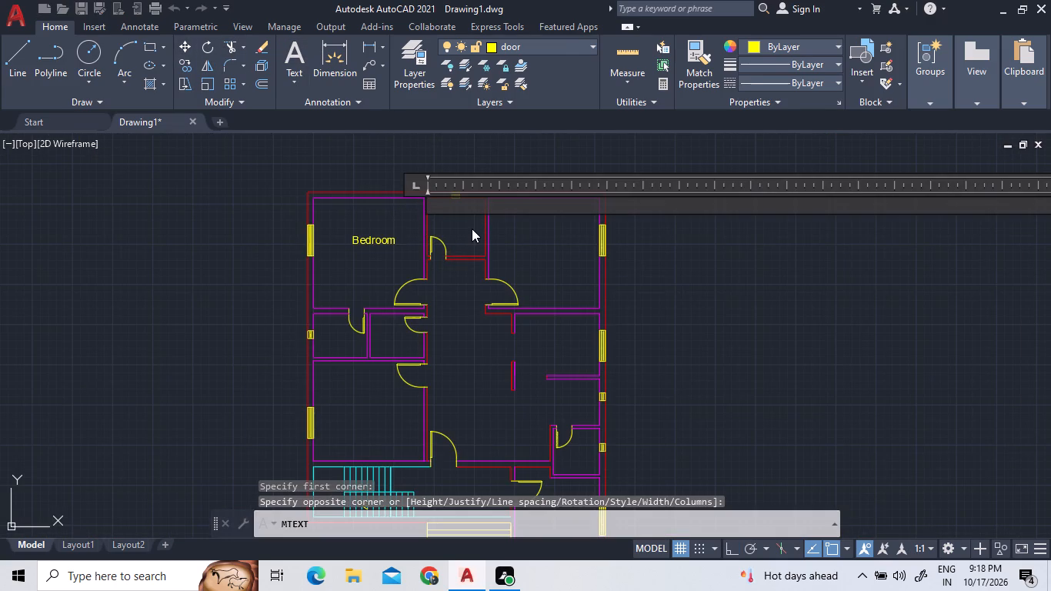
type("toilet")
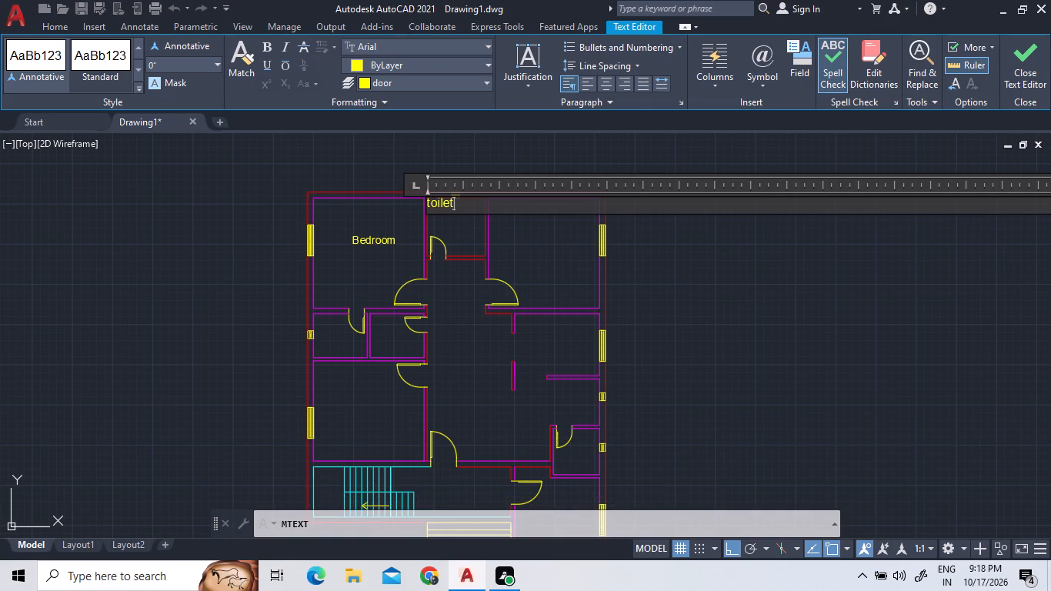
triple_click(465, 201)
left_click(465, 201)
left_click(218, 67)
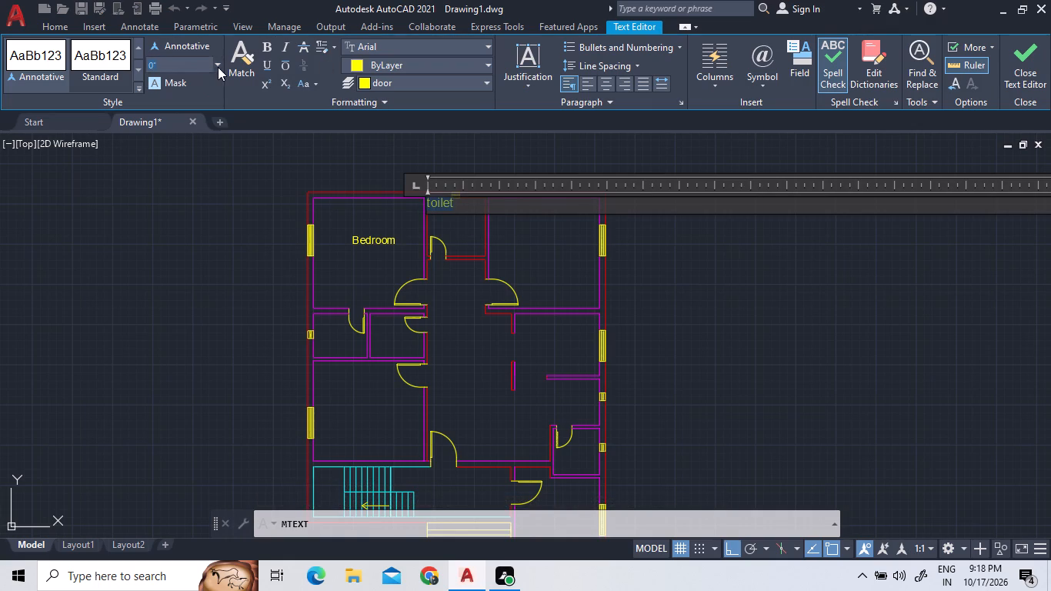
triple_click(207, 81)
triple_click(381, 146)
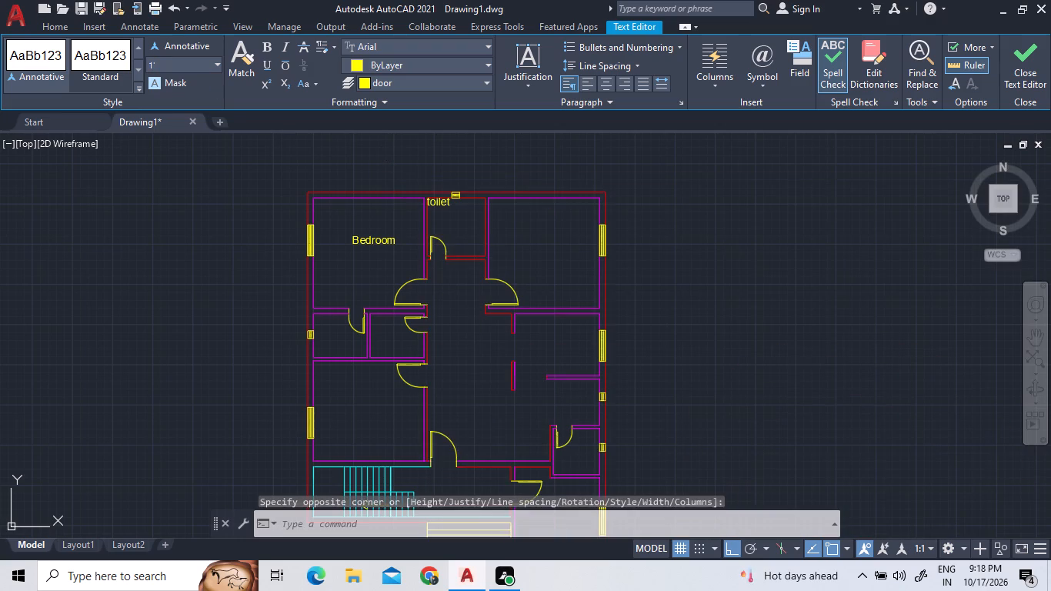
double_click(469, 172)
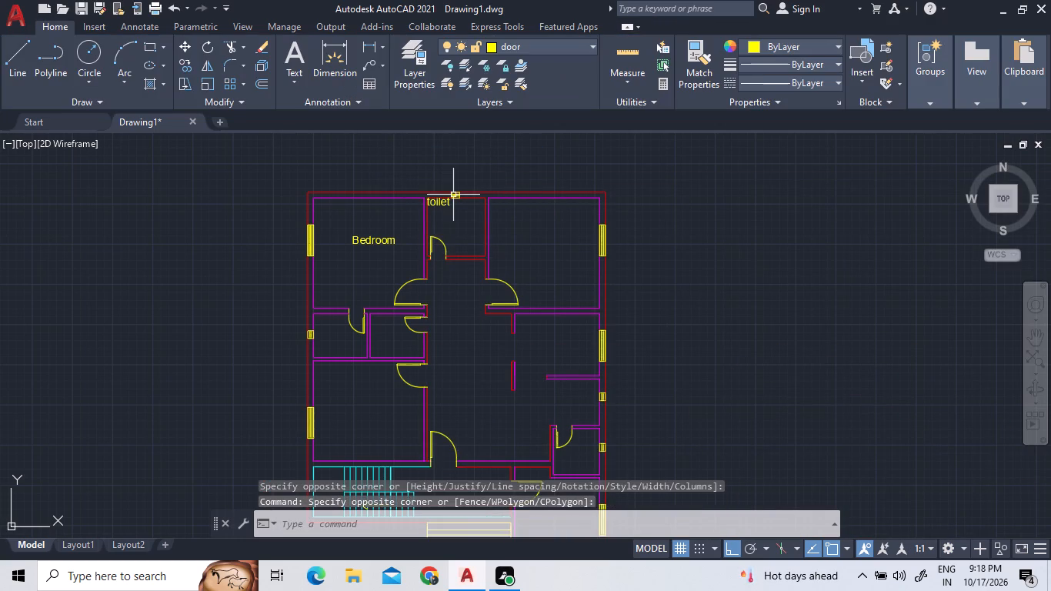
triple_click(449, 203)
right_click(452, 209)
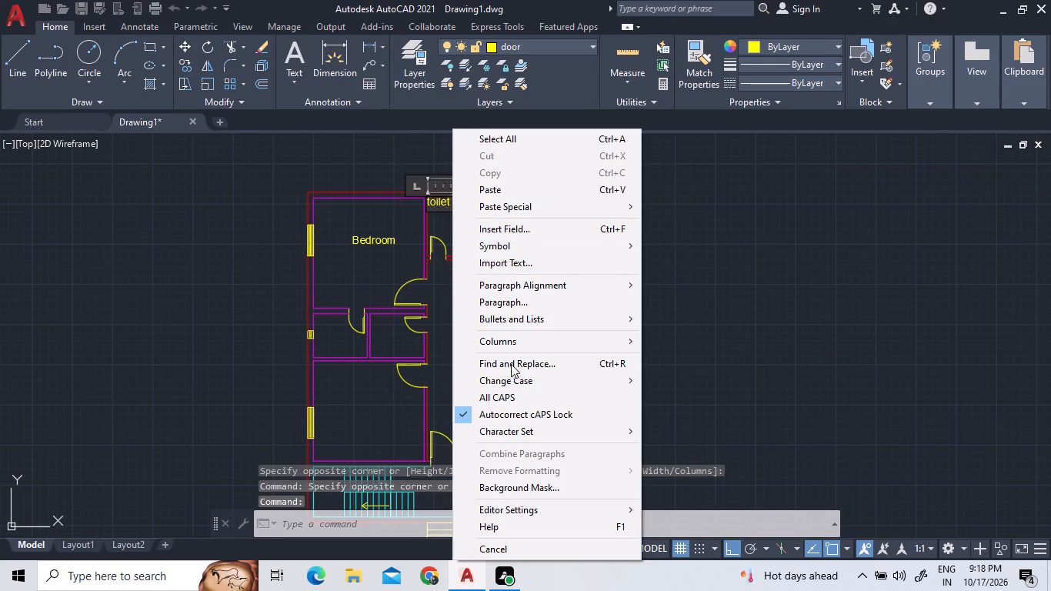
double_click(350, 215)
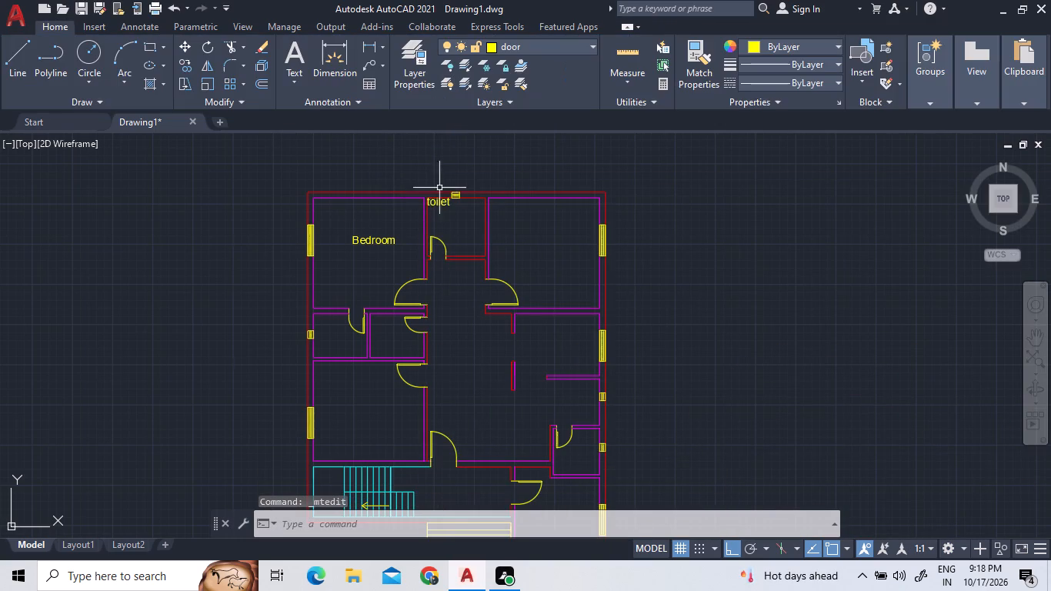
Move the toilet label to the middle of its small room, turning off ortho, object snap tracking and object snap for free placement.
left_click(436, 204)
right_click(439, 205)
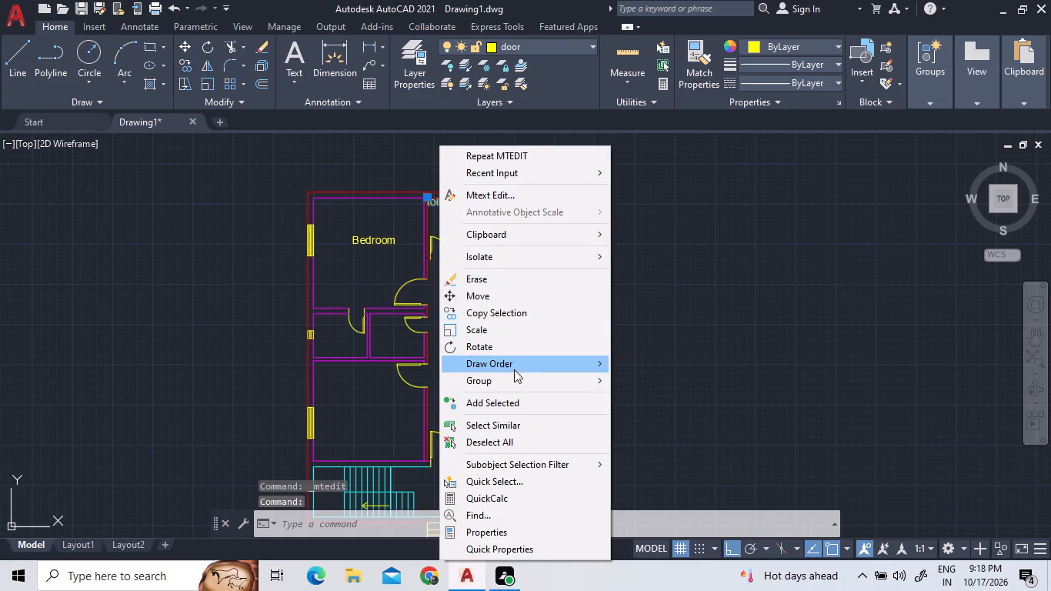
triple_click(503, 292)
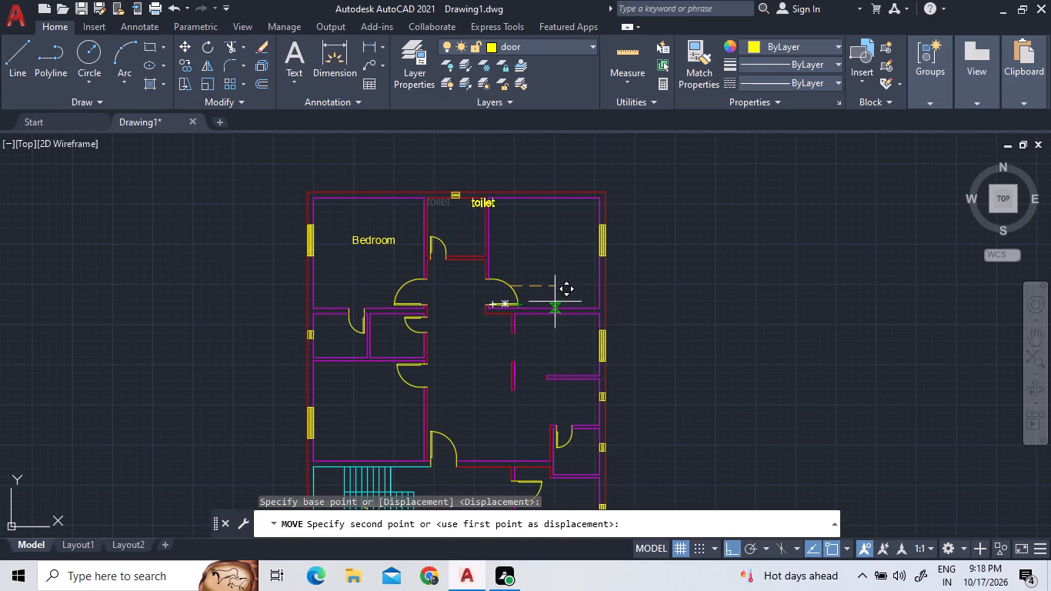
key("F10")
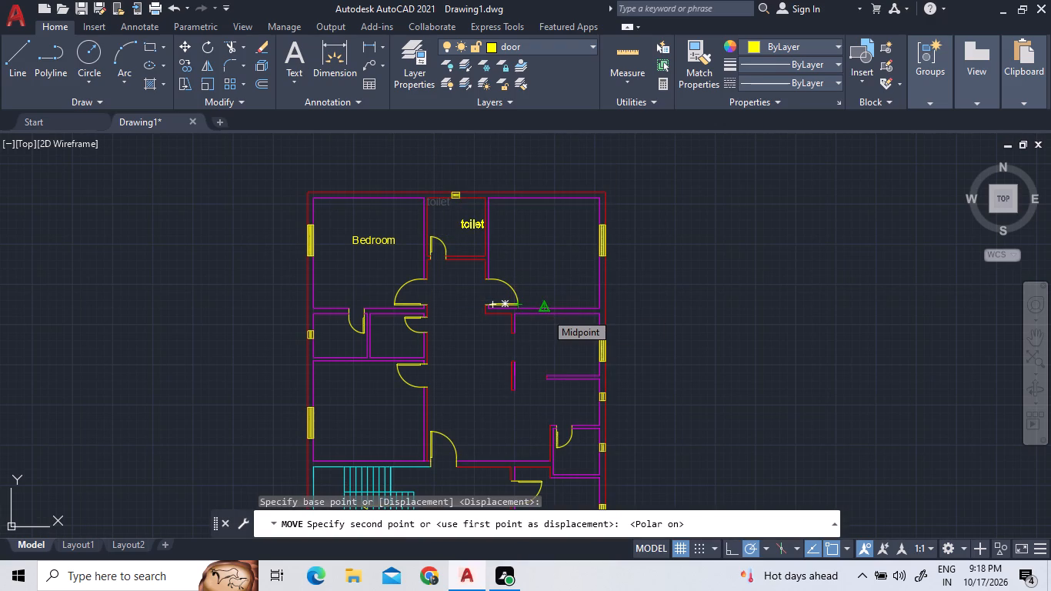
key("F8")
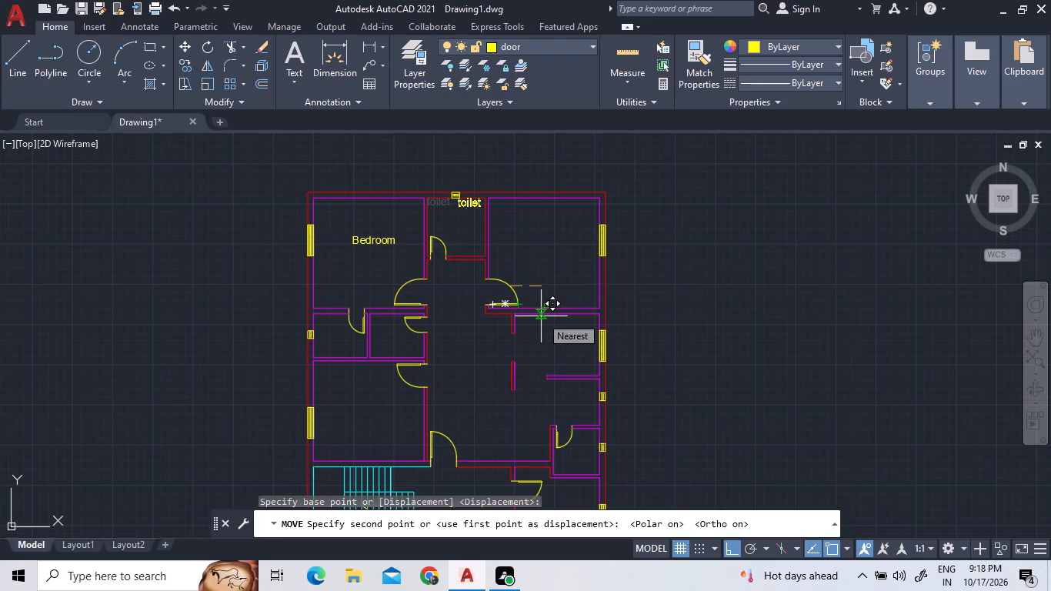
key("F10")
key("F8")
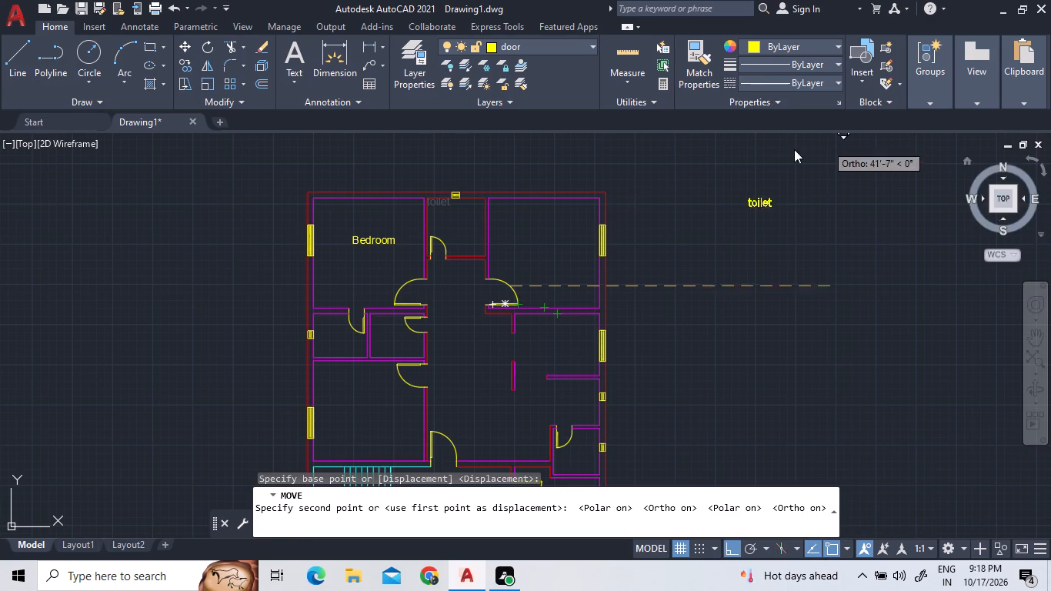
left_click(814, 545)
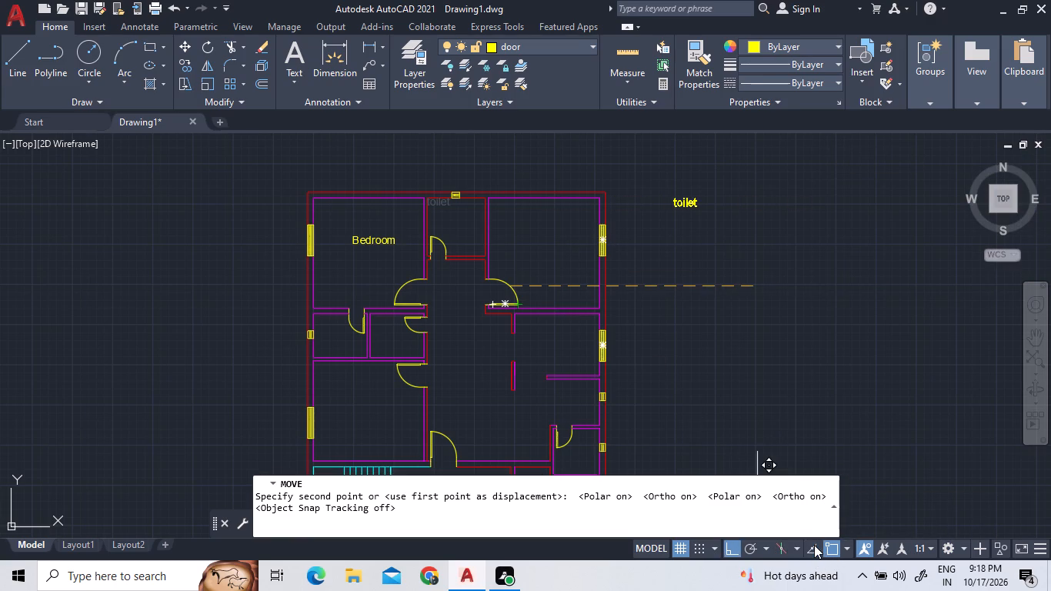
left_click(729, 545)
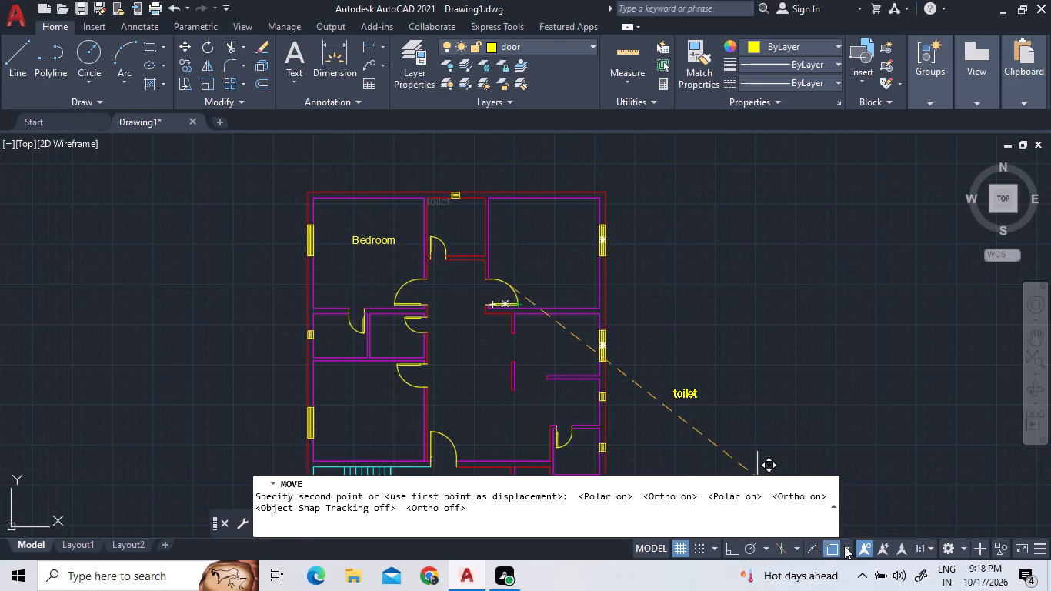
double_click(833, 547)
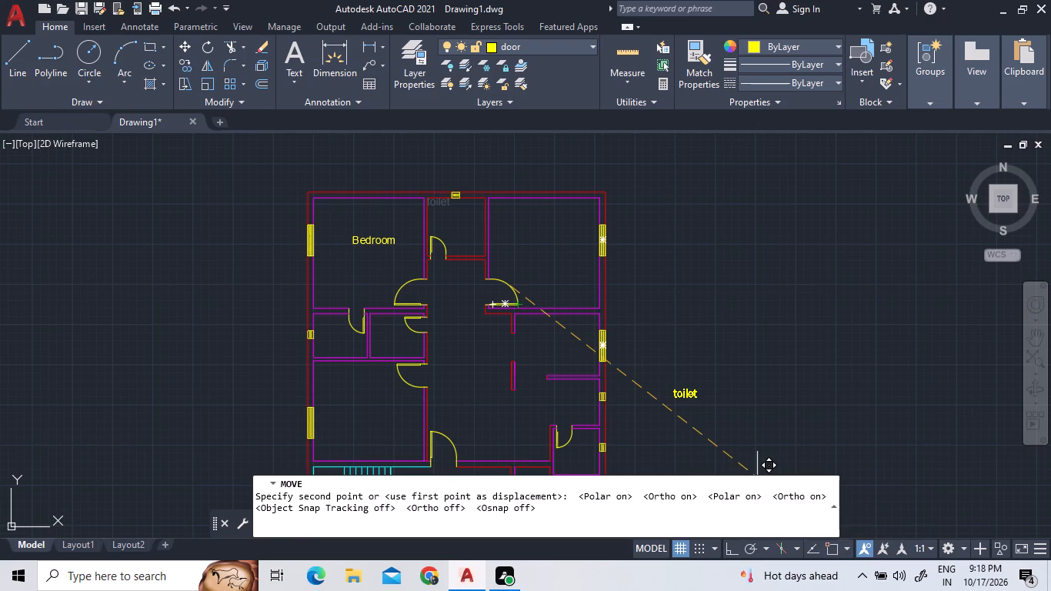
left_click(527, 311)
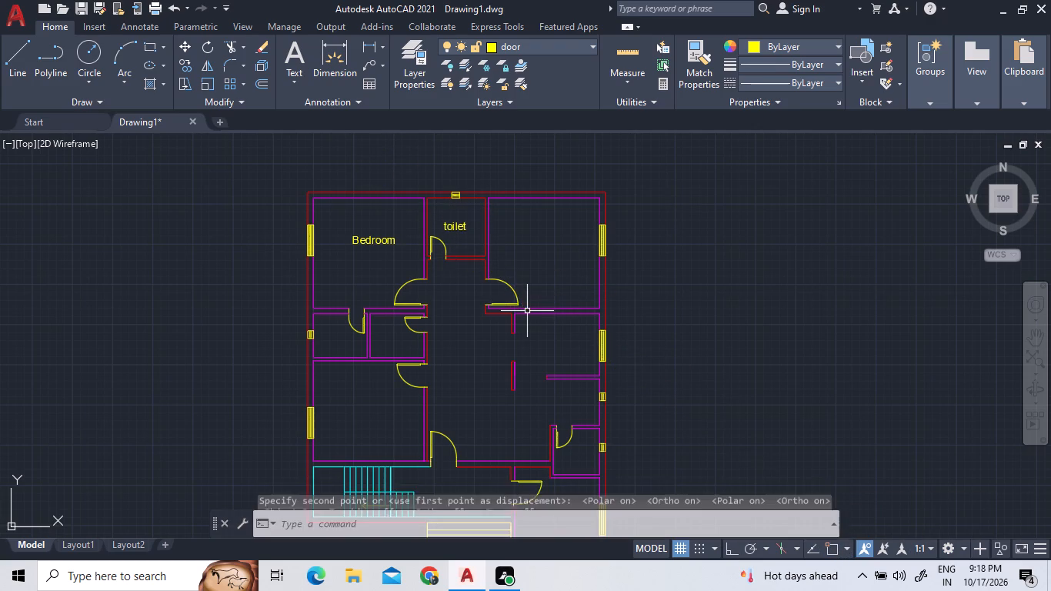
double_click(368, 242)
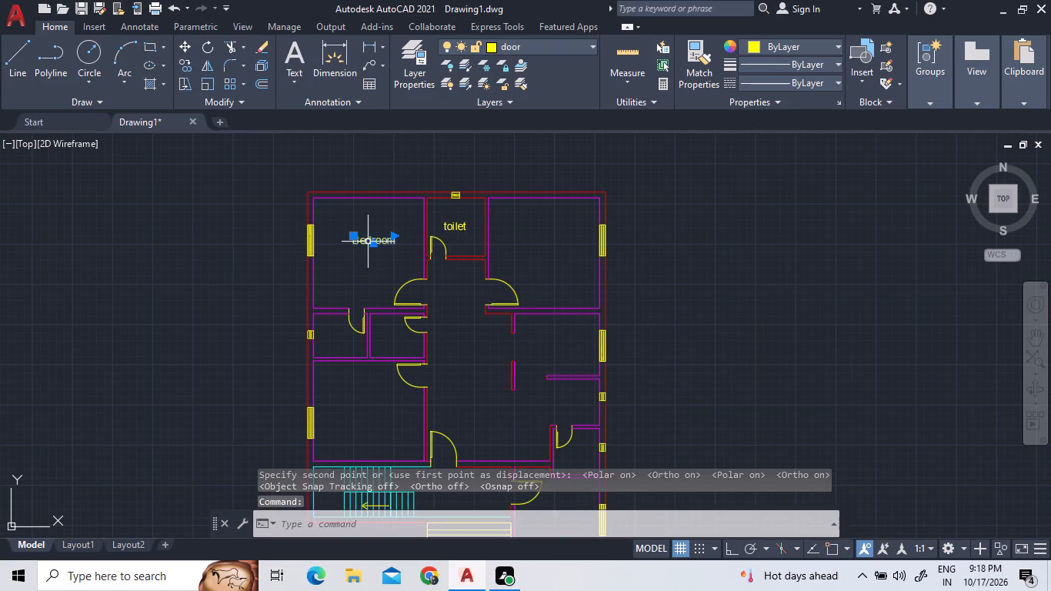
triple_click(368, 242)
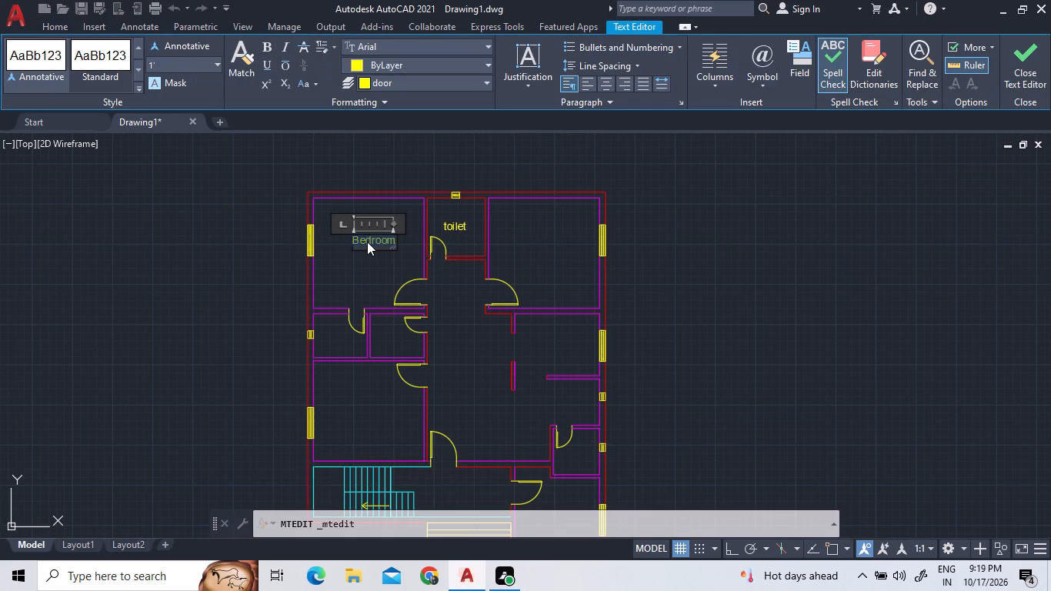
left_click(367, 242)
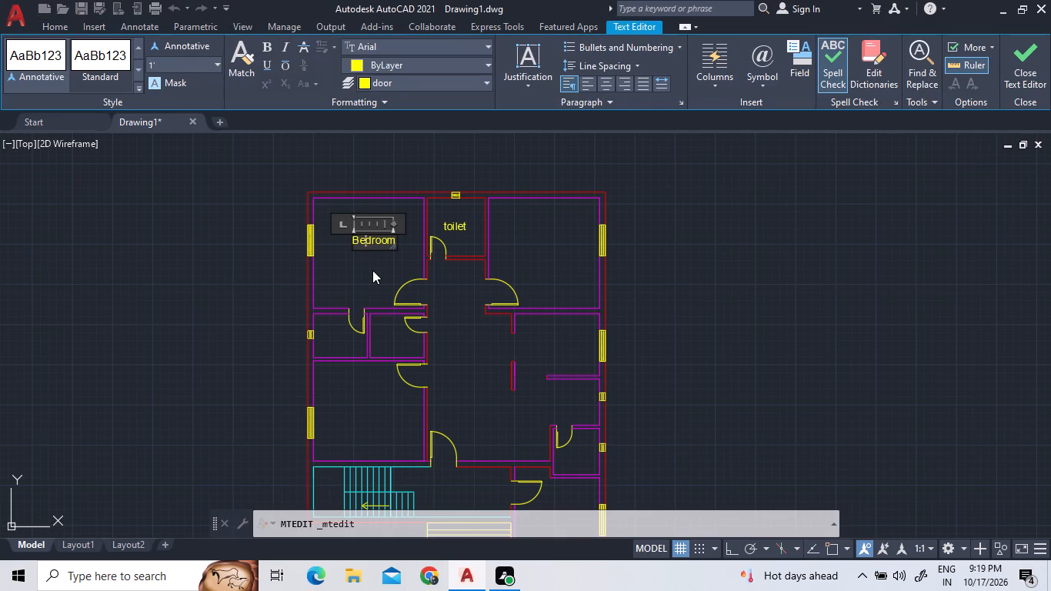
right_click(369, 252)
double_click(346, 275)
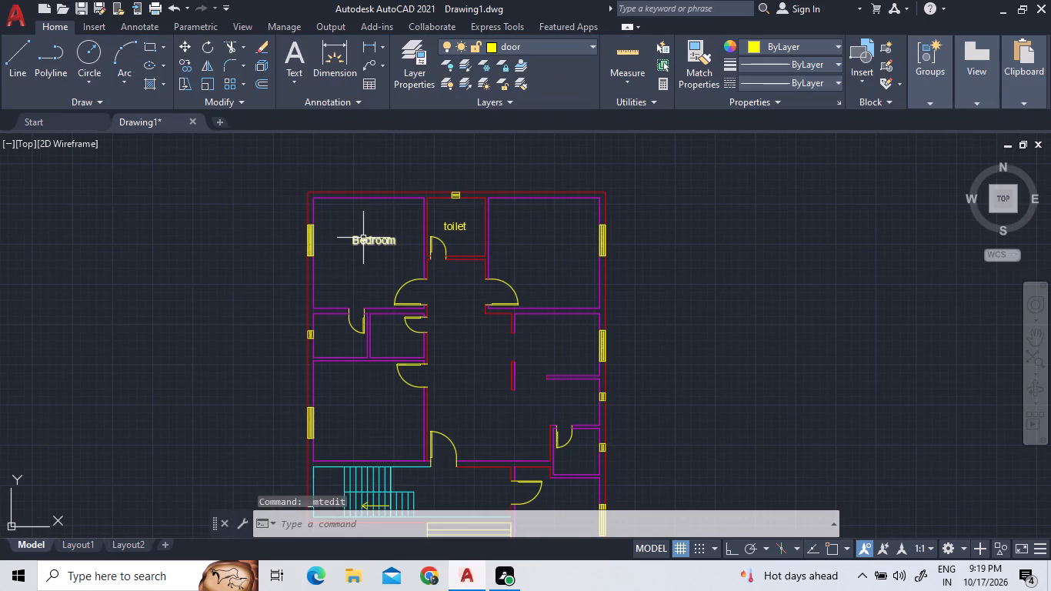
Copy the Bedroom label into the upper-right room, the large lower-left room above the stairs, and the bottom-right room.
left_click(364, 238)
right_click(364, 238)
double_click(412, 313)
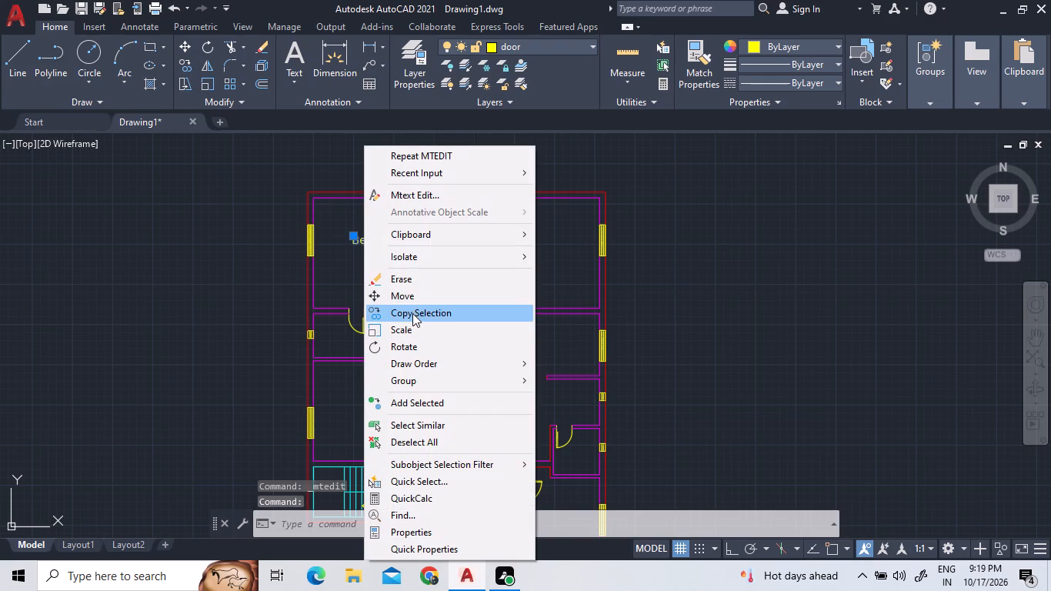
triple_click(583, 319)
left_click(583, 319)
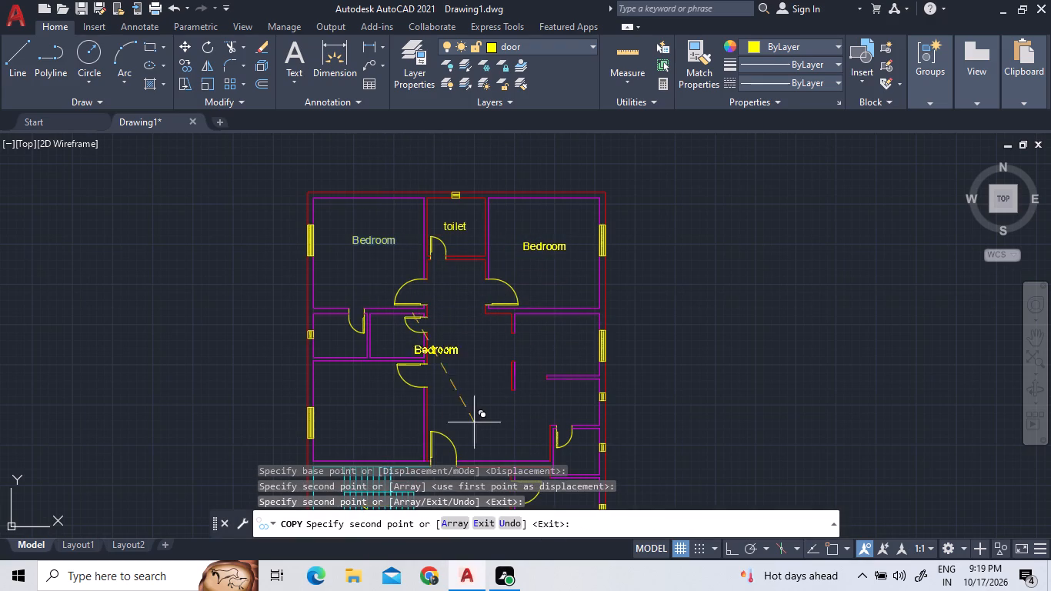
scroll(427, 318, "down", 2)
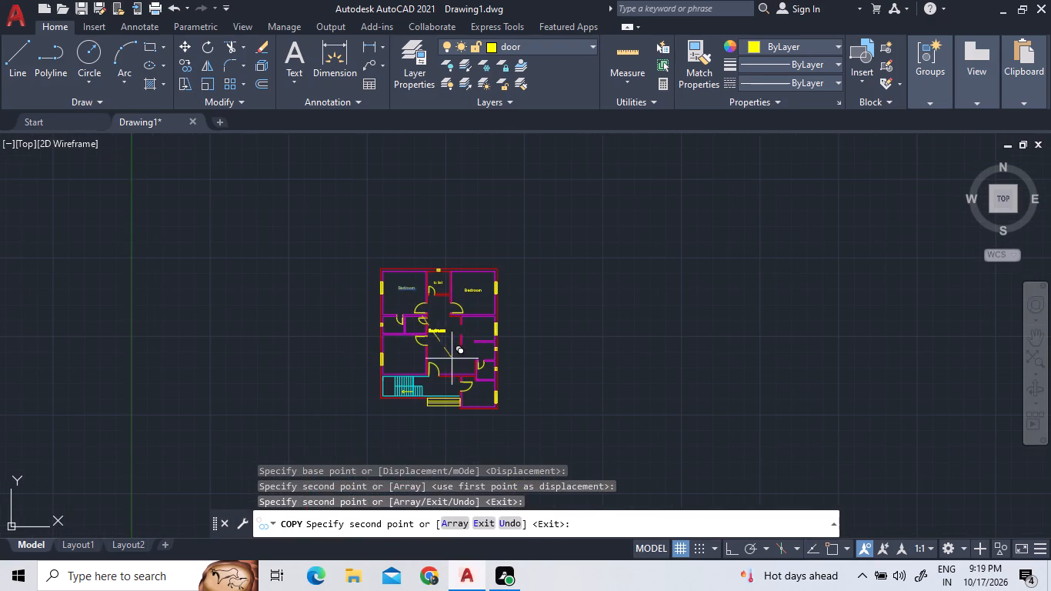
left_click(423, 388)
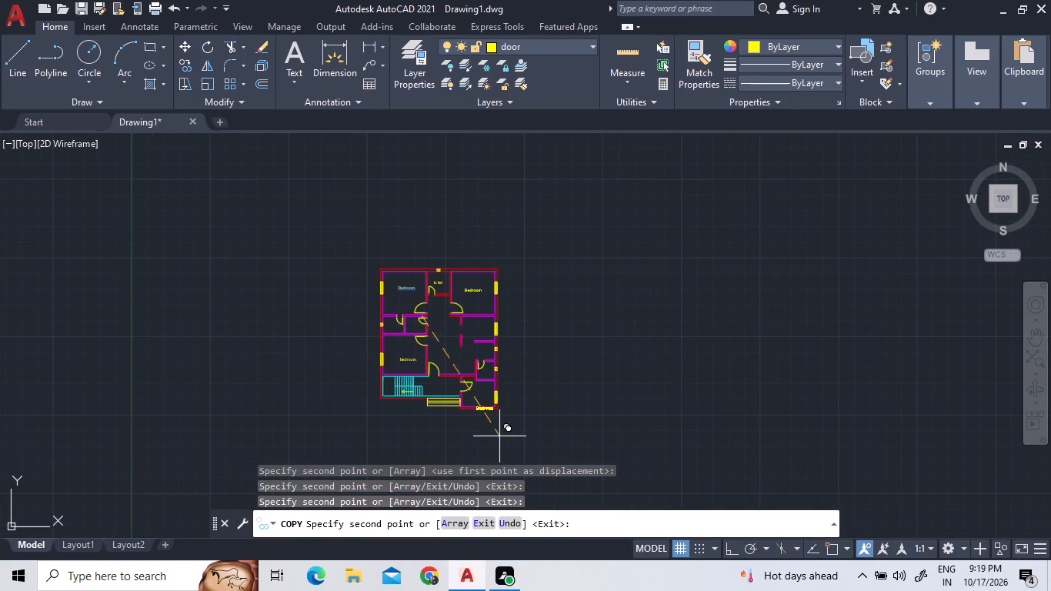
scroll(496, 430, "up", 2)
left_click(494, 421)
scroll(486, 336, "down", 1)
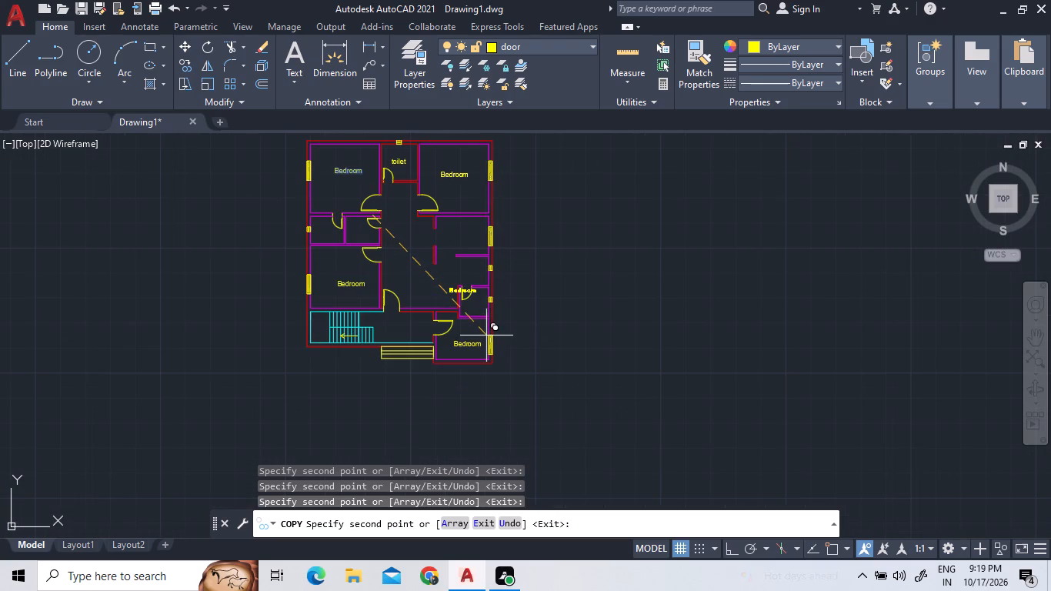
right_click(424, 276)
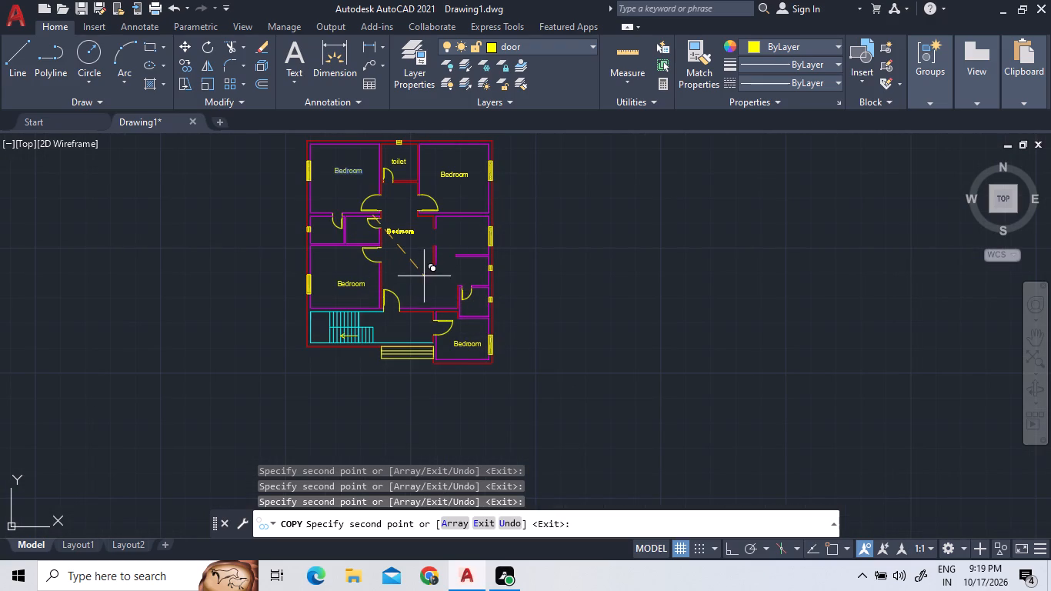
left_click(439, 279)
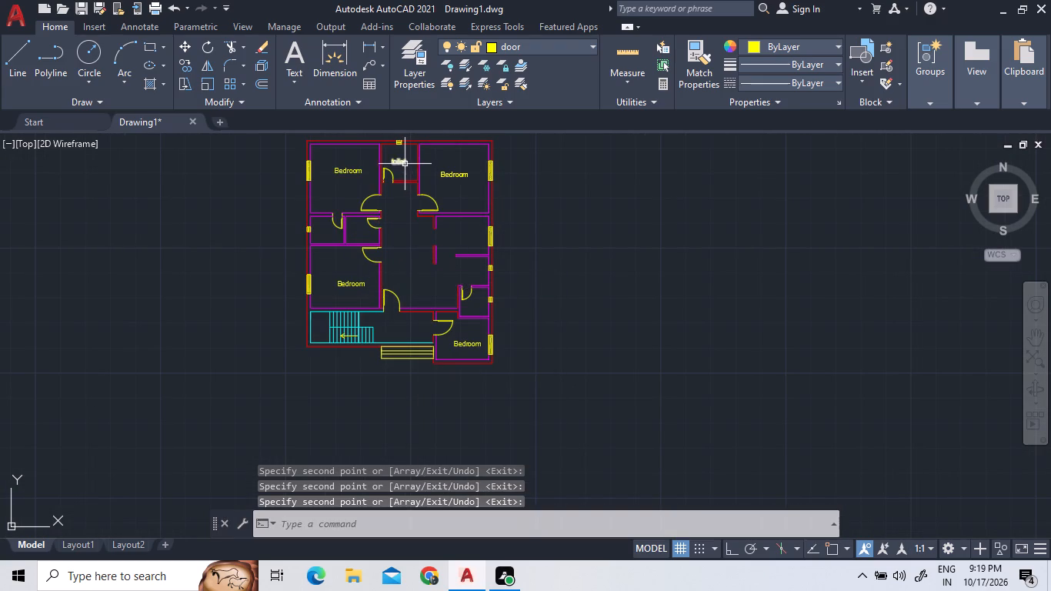
Copy the toilet label into the two small adjoining left-side rooms and the small room above the bottom-right bedroom.
left_click(404, 164)
right_click(403, 212)
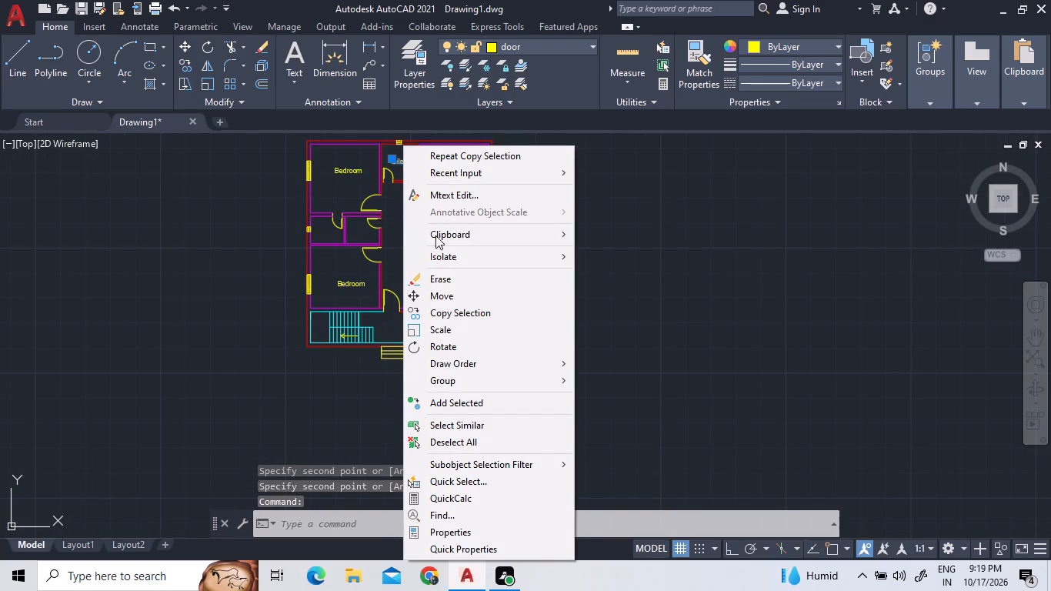
double_click(487, 312)
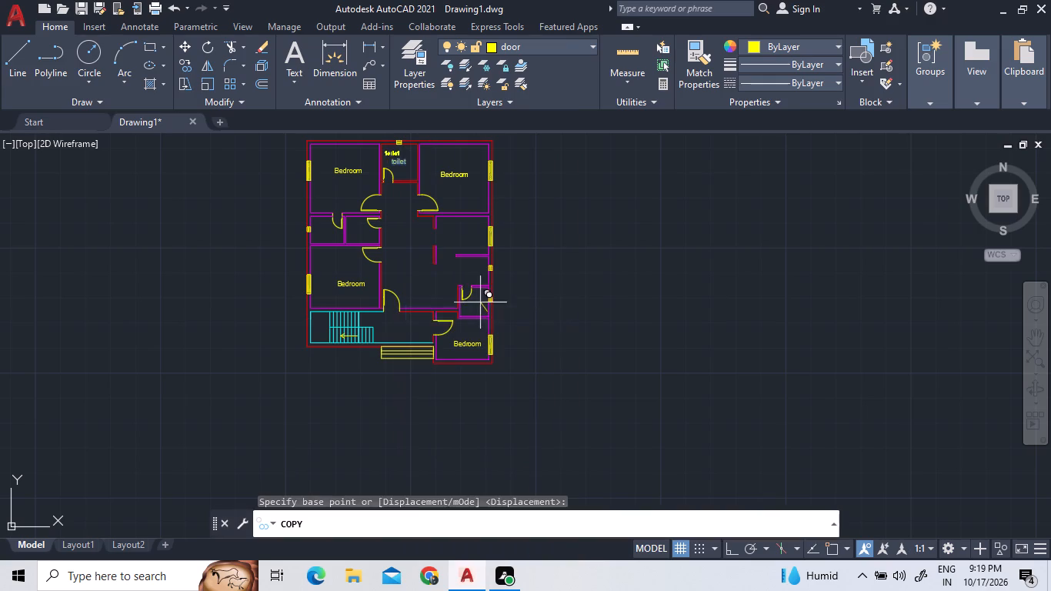
double_click(473, 297)
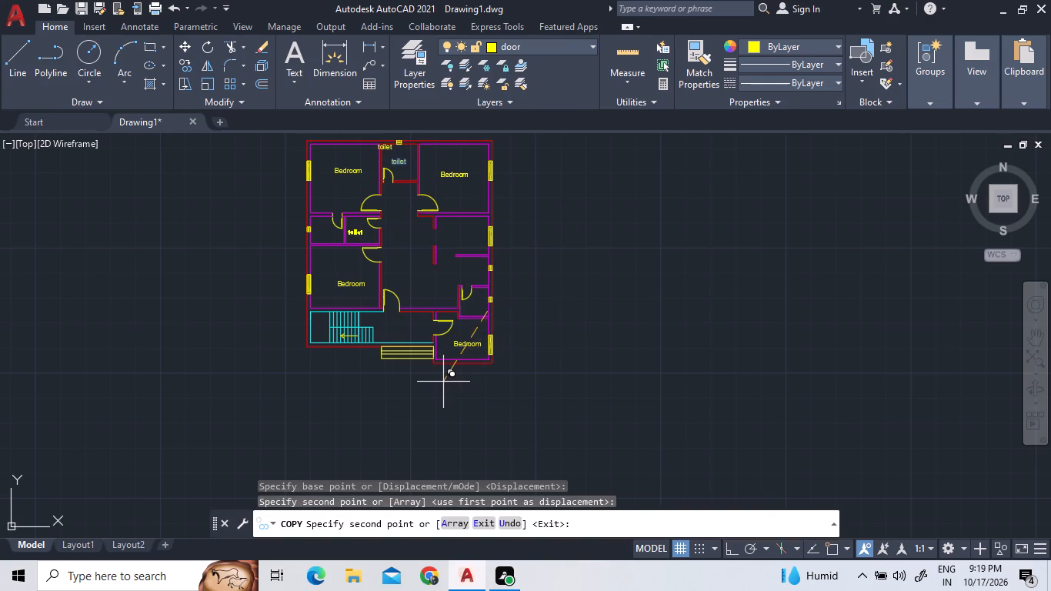
double_click(443, 382)
double_click(413, 379)
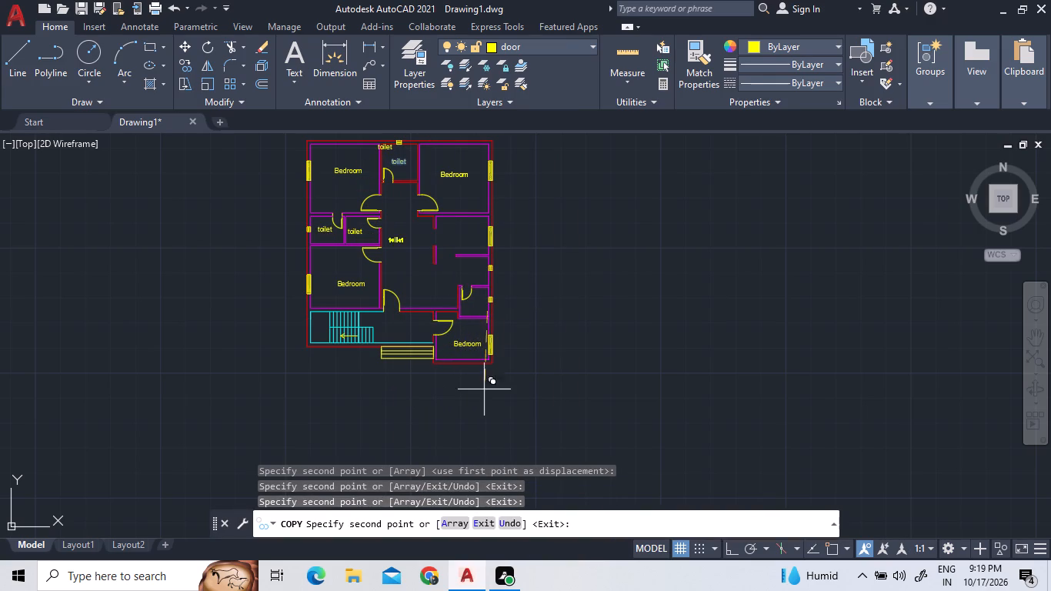
triple_click(563, 451)
right_click(675, 312)
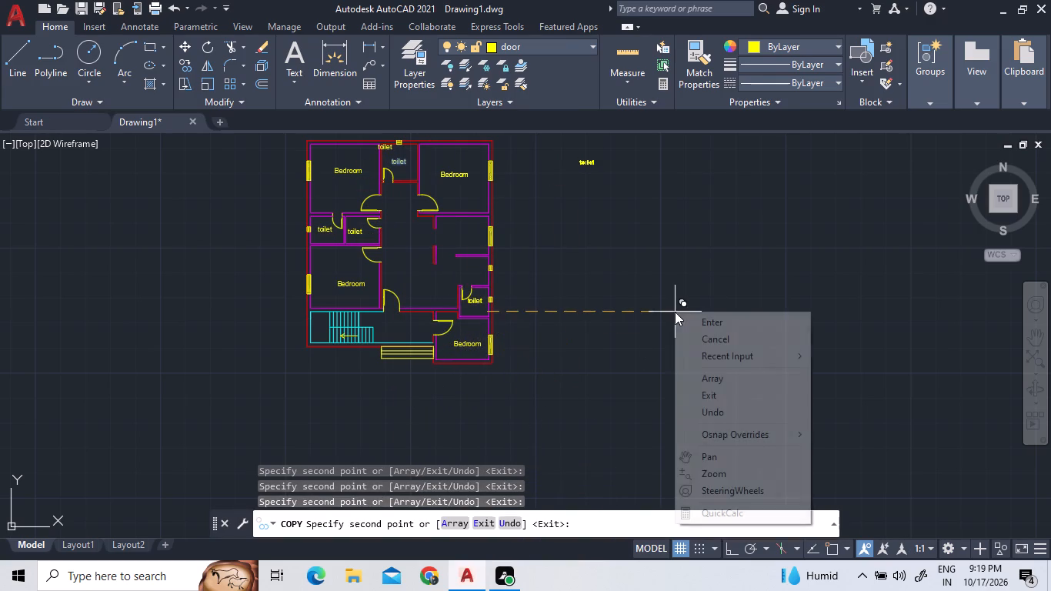
left_click(691, 316)
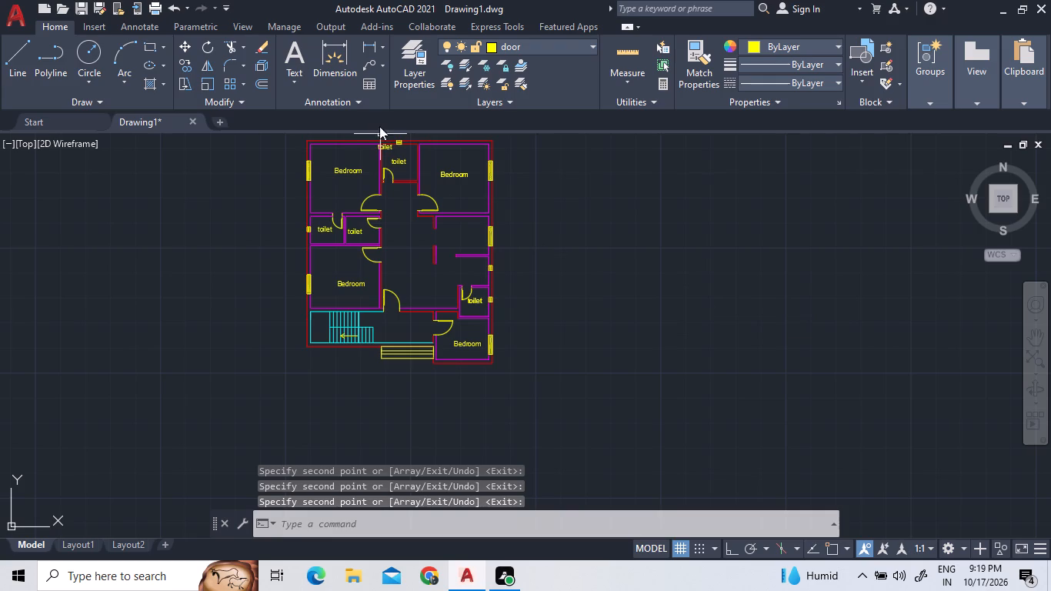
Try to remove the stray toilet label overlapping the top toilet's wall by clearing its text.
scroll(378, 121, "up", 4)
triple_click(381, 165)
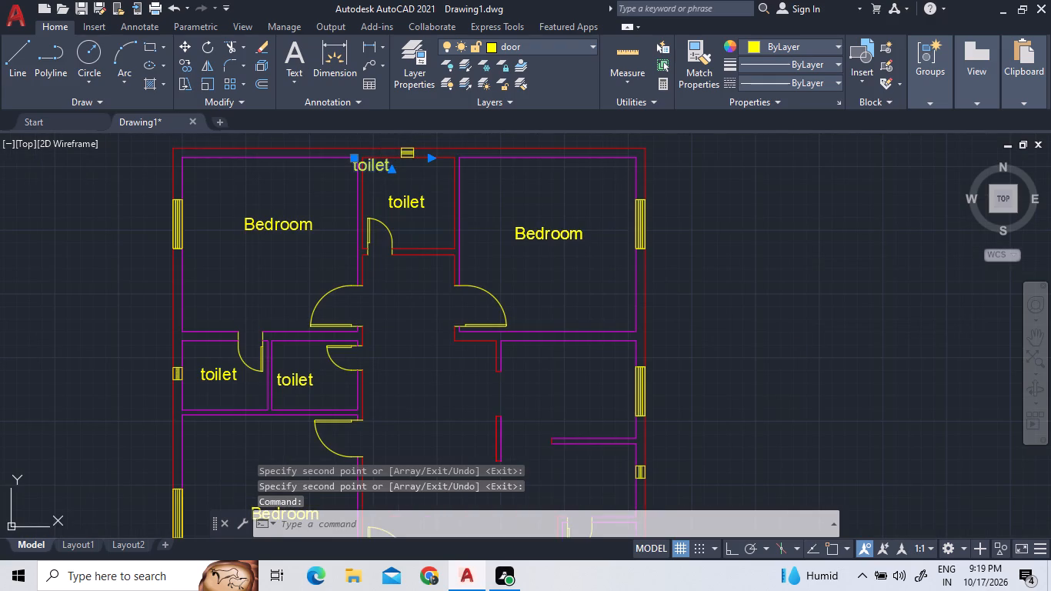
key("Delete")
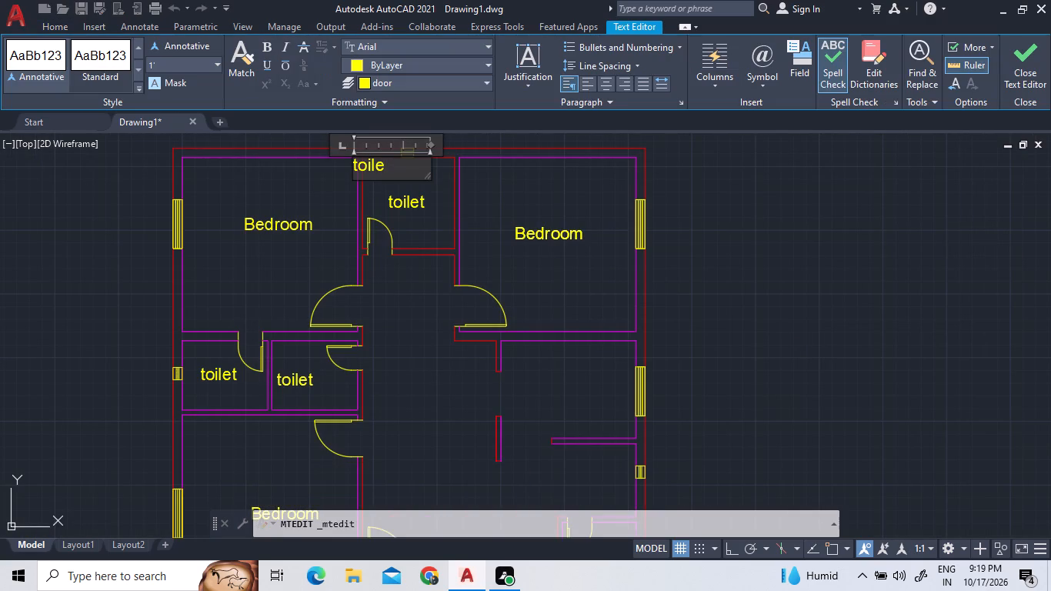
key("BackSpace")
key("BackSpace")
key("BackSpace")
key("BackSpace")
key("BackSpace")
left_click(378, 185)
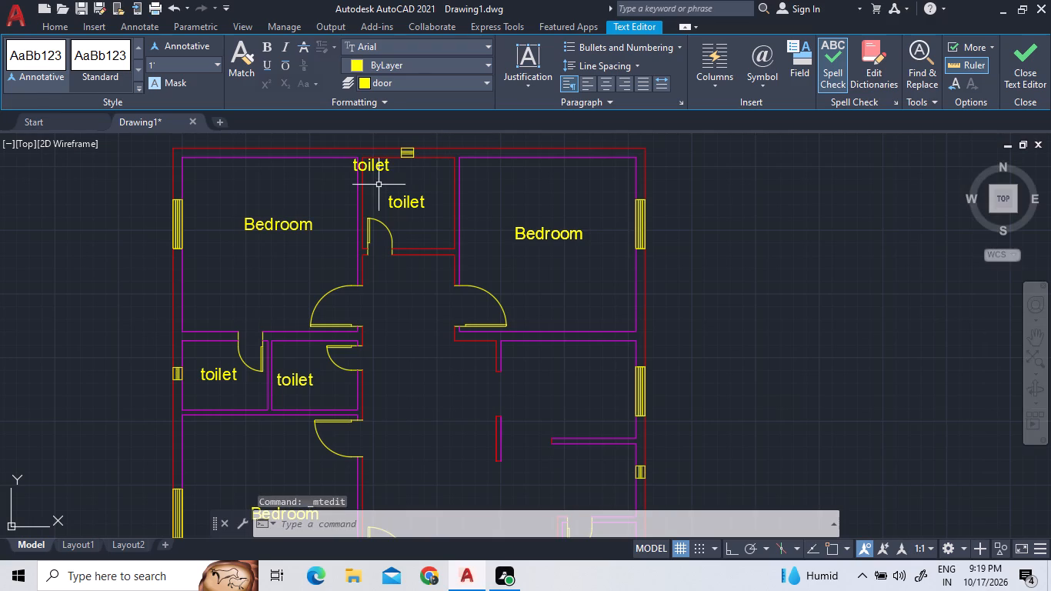
Erase the stray toilet label overlapping the wall of the top toilet.
double_click(378, 162)
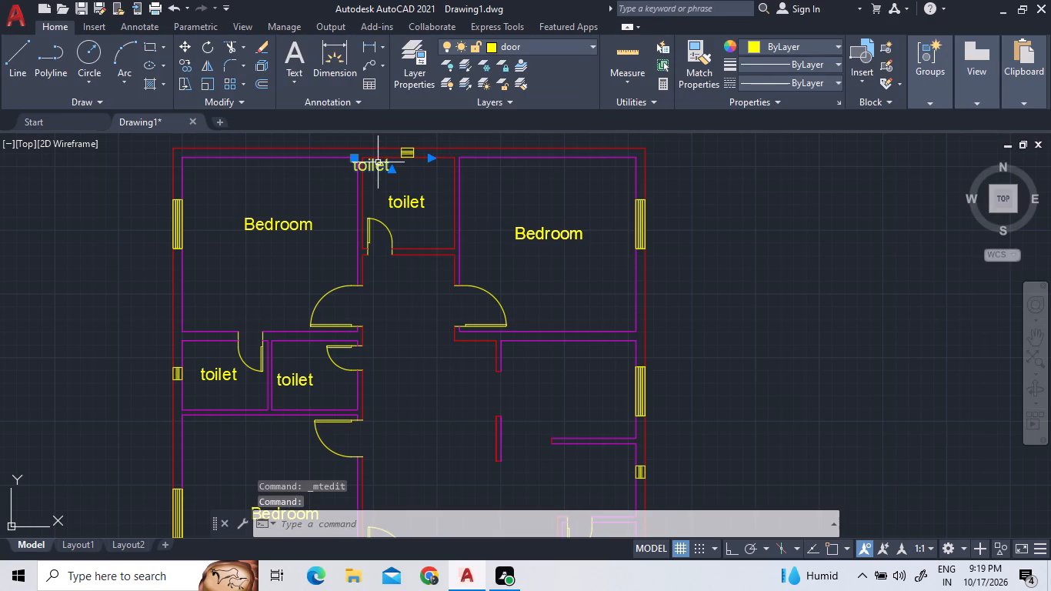
key("Delete")
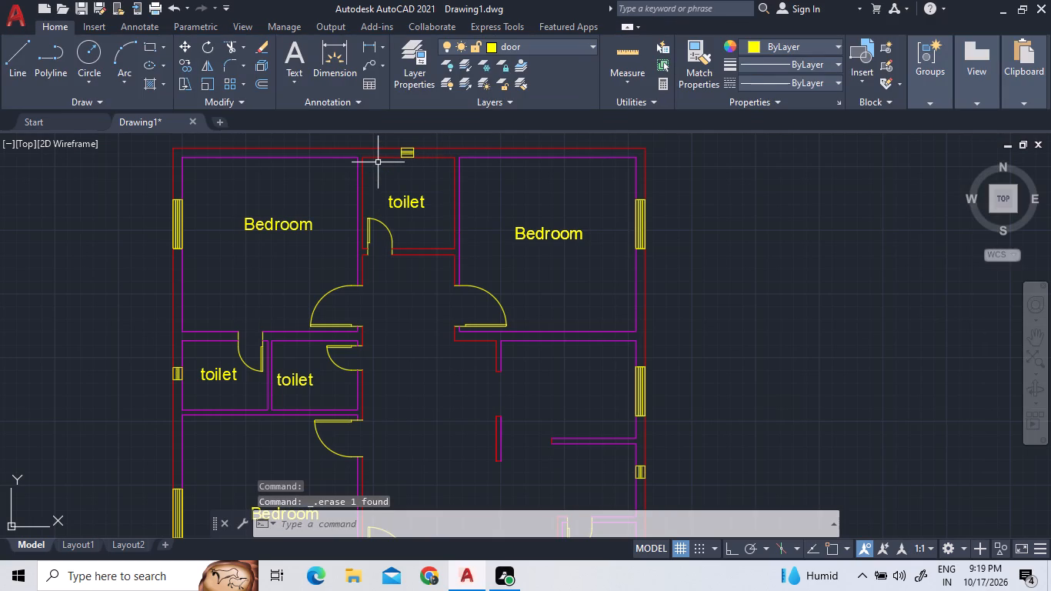
Add a multiline text label reading kitchen in the room below the upper-right bedroom, matching the other room labels' 1' text height.
scroll(382, 146, "down", 2)
scroll(442, 307, "up", 2)
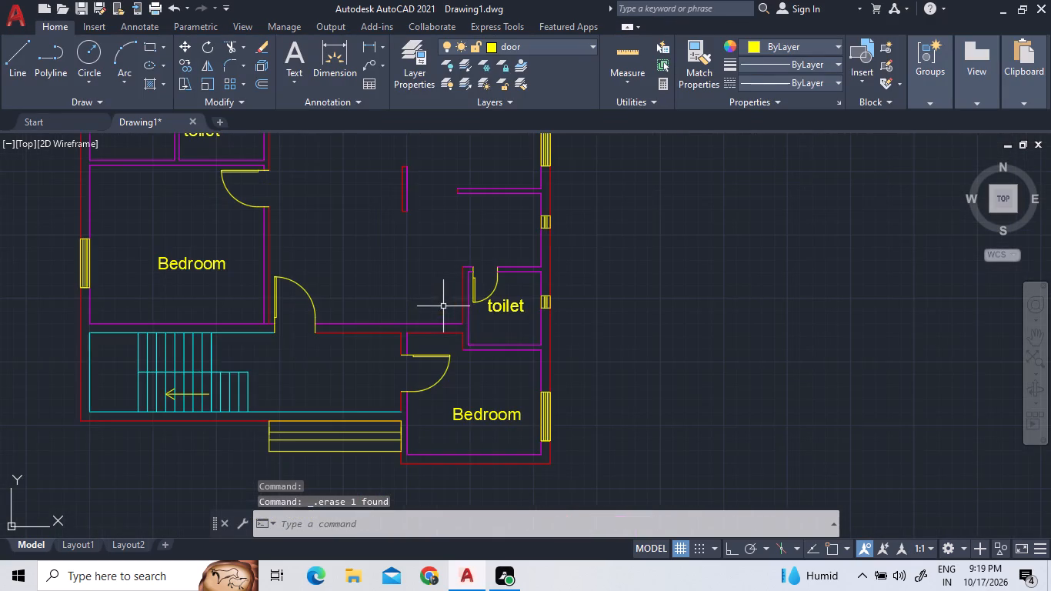
scroll(477, 229, "down", 2)
middle_click_drag(471, 202, 461, 226)
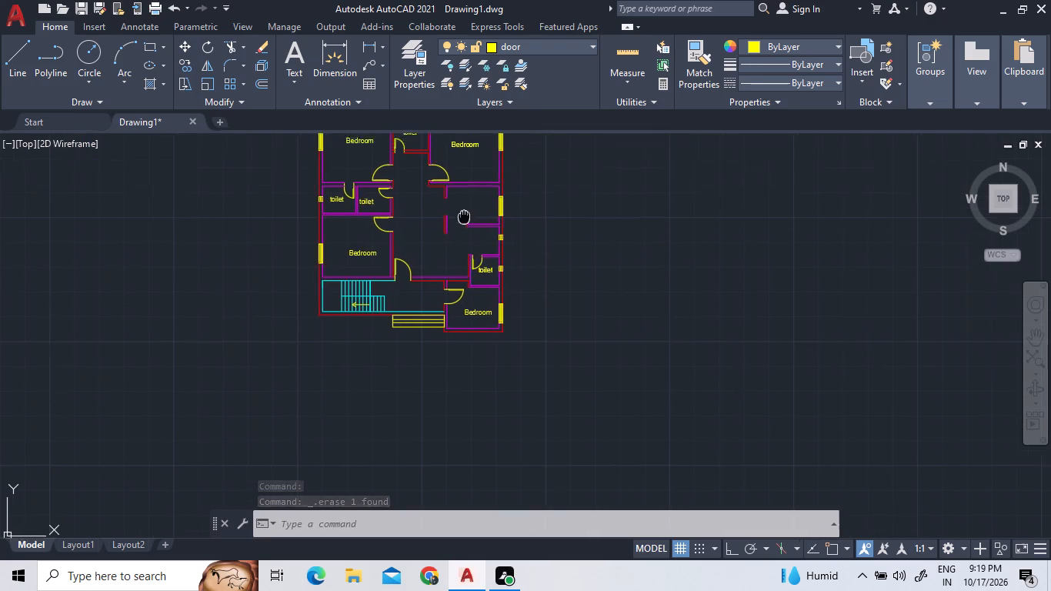
middle_click_drag(461, 226, 425, 296)
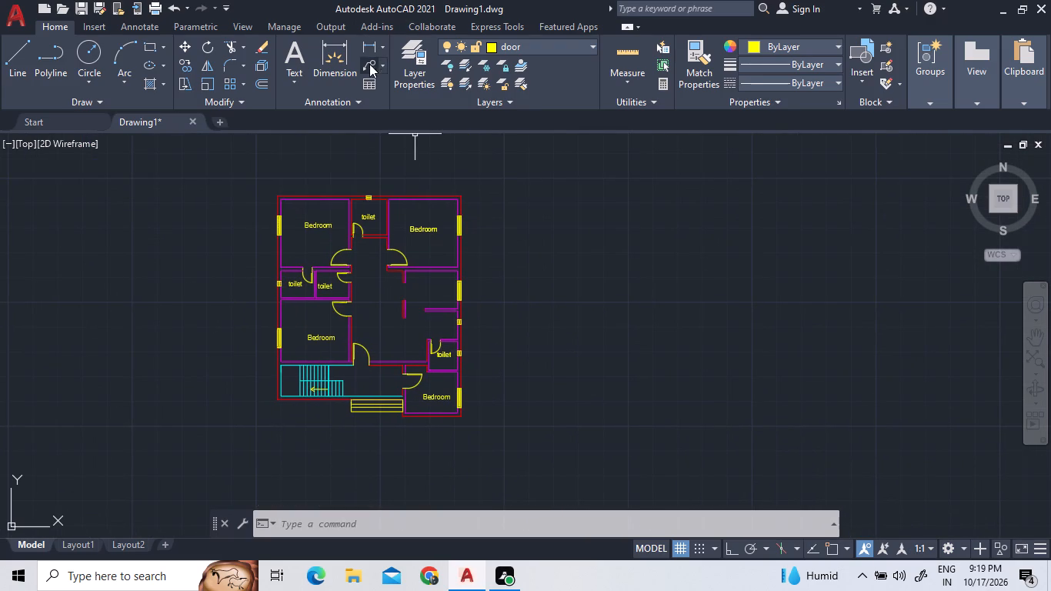
left_click(289, 55)
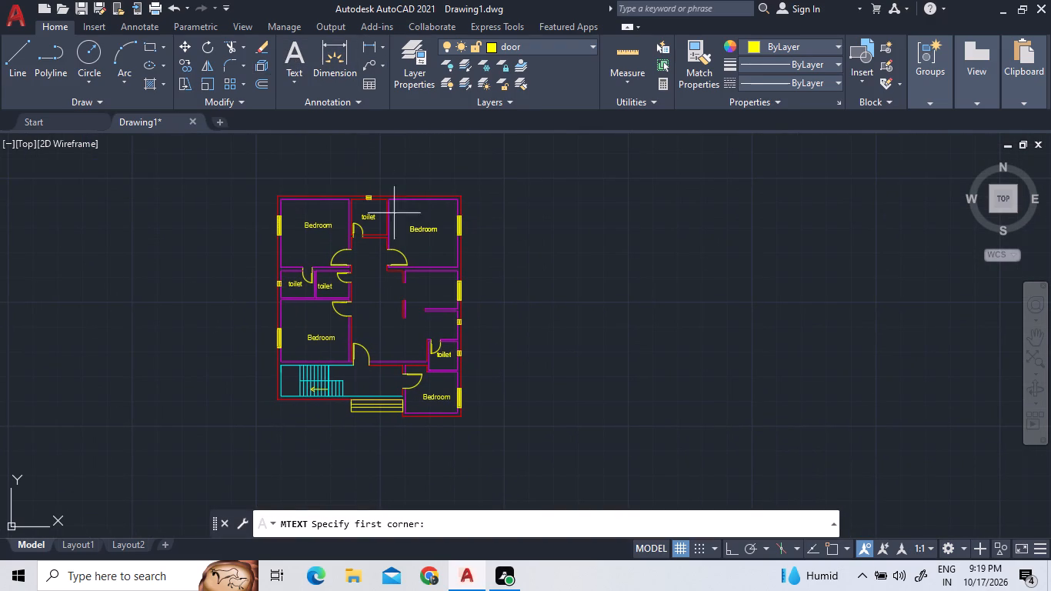
left_click(413, 289)
left_click(444, 301)
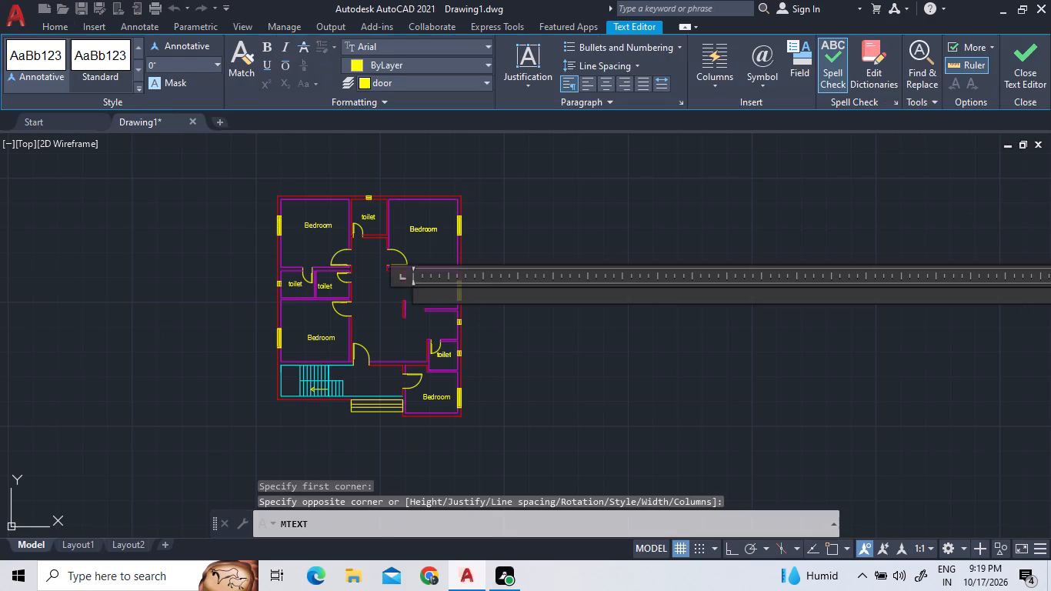
type("kitchen")
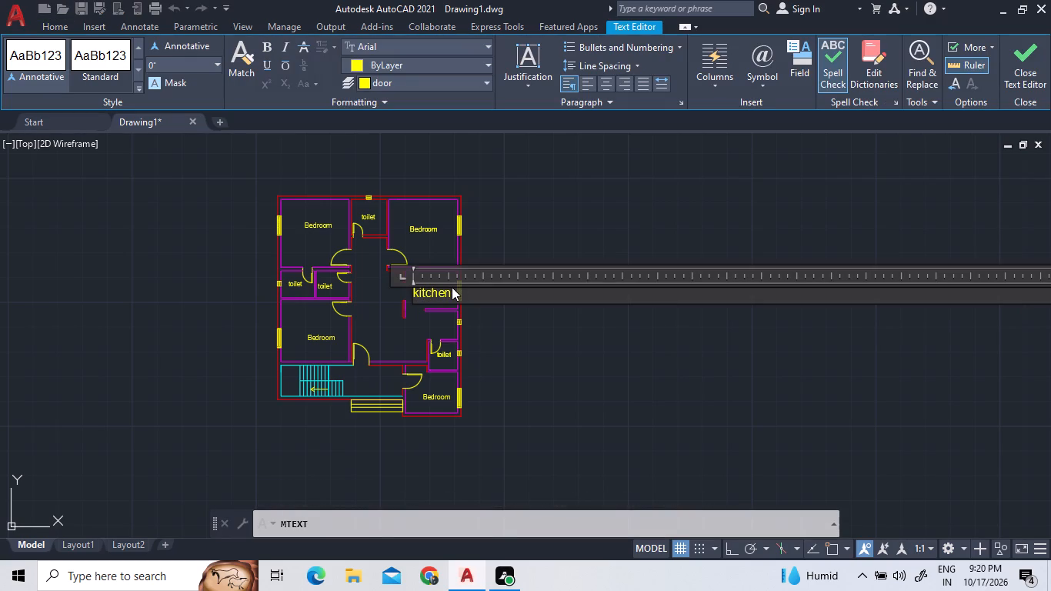
left_click(452, 287)
left_click(452, 294)
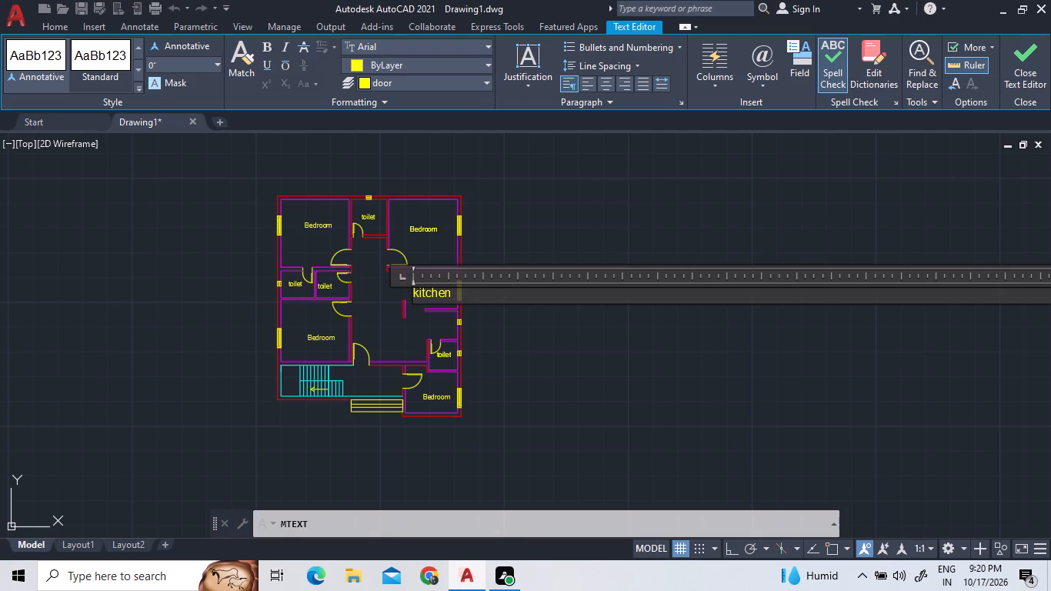
left_click(452, 294)
left_click(417, 290)
double_click(417, 290)
left_click(216, 63)
double_click(186, 94)
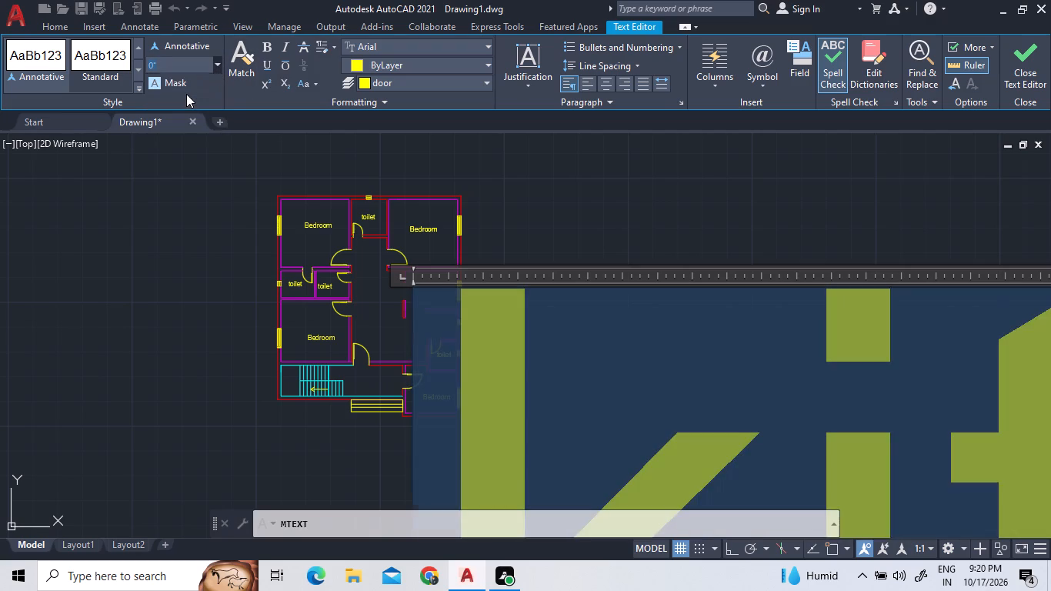
left_click(191, 186)
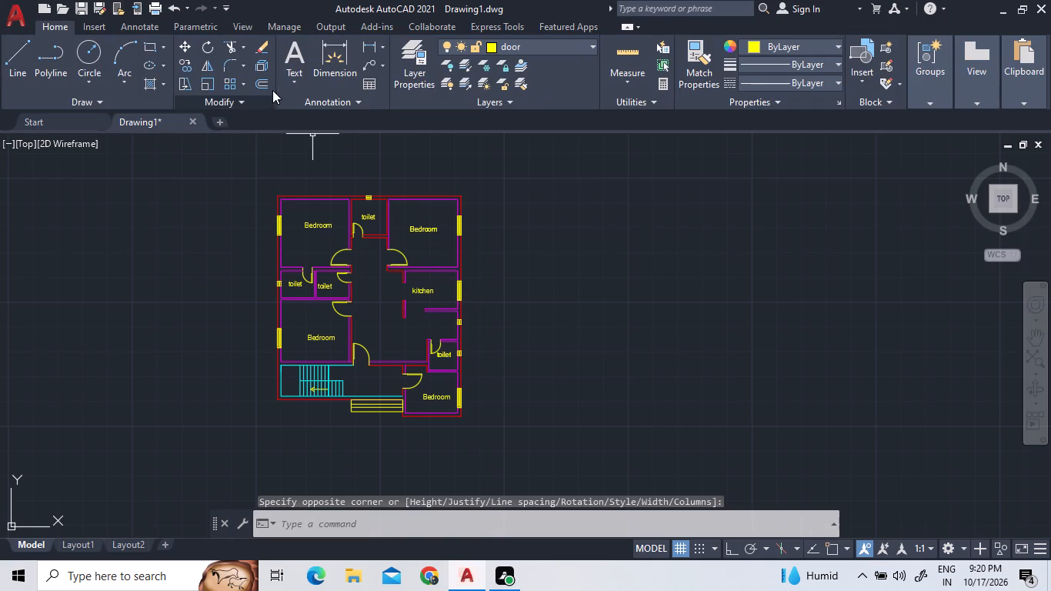
Add a multiline text label reading pooja room in the space between the kitchen and the lower-right toilet.
double_click(298, 48)
scroll(479, 347, "up", 1)
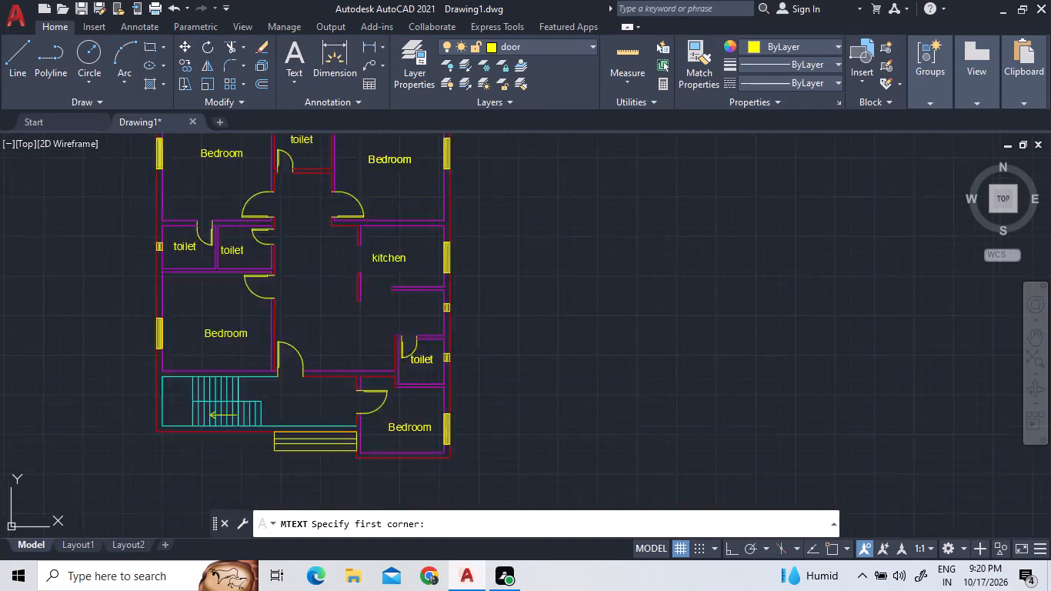
scroll(479, 347, "up", 2)
left_click(240, 233)
left_click(302, 263)
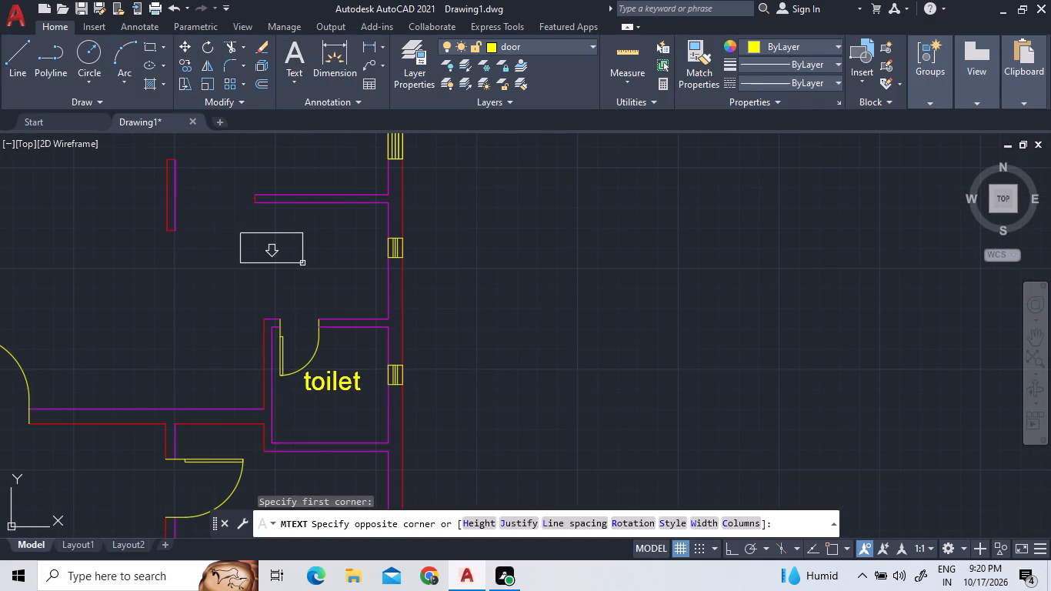
type("poojs")
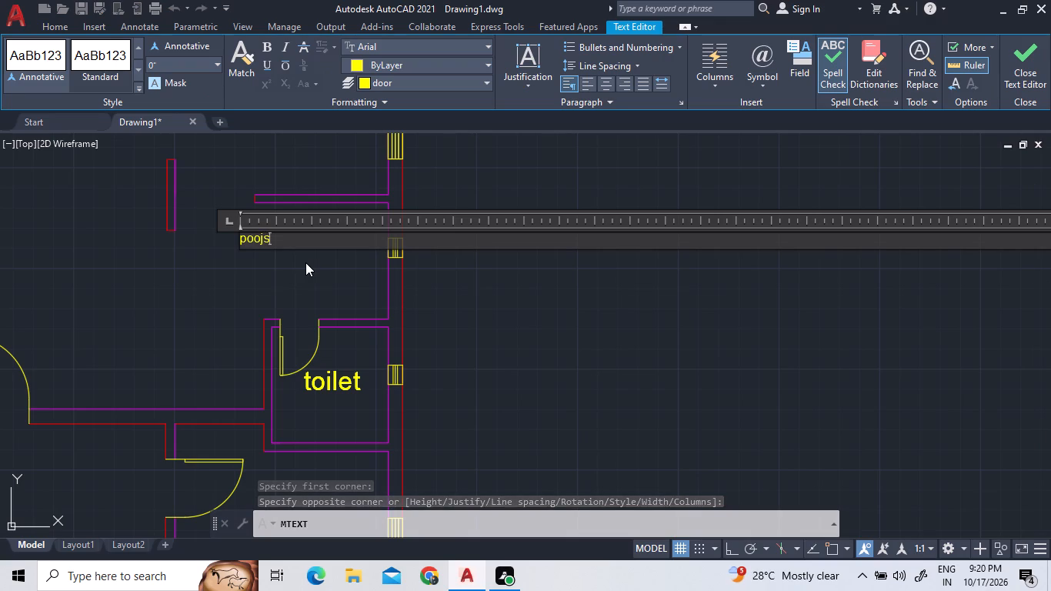
key("BackSpace")
key("a")
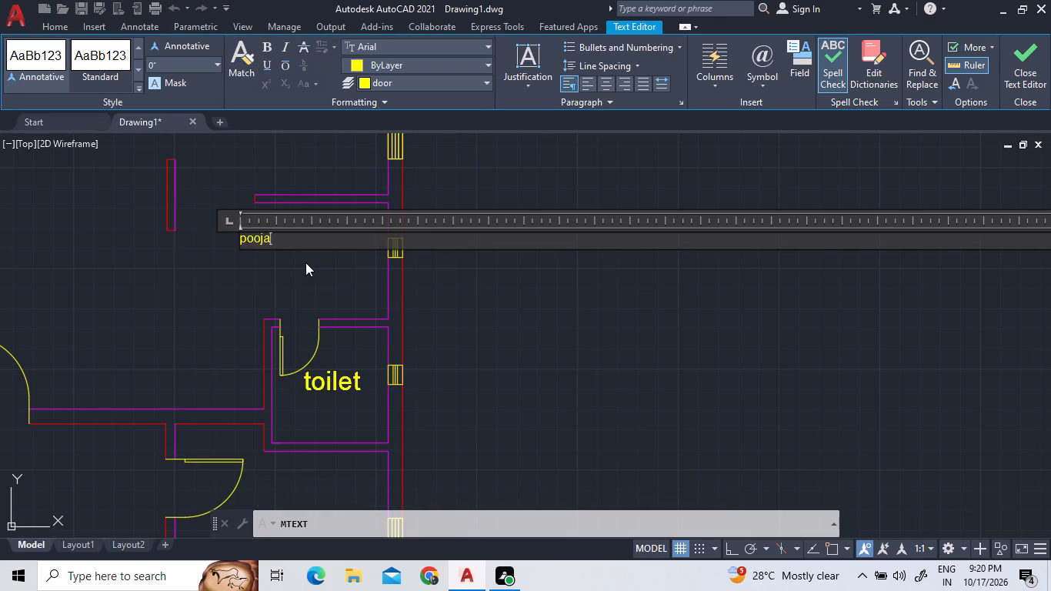
key("space")
type("room")
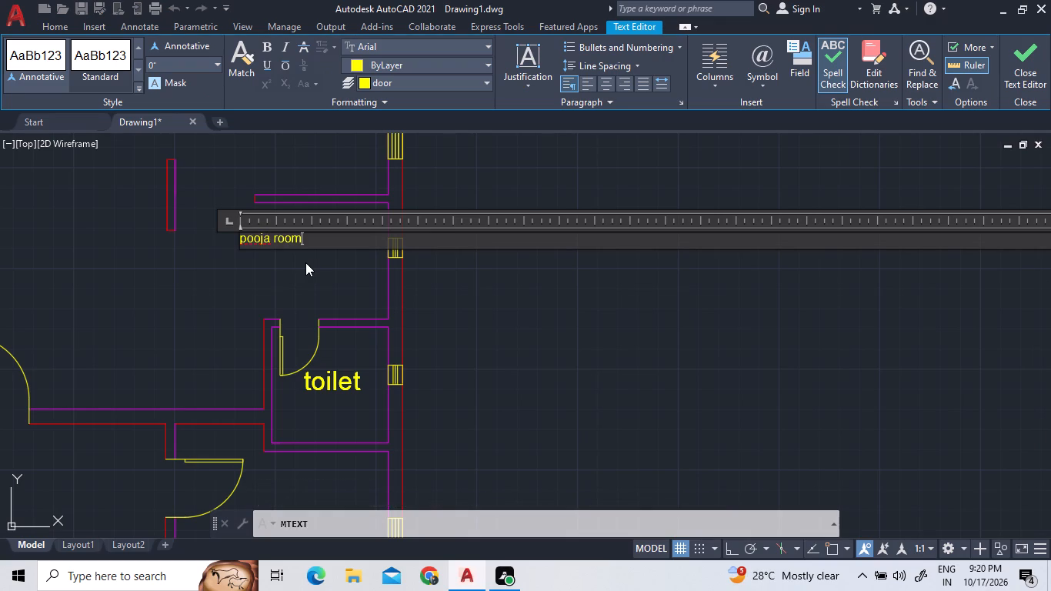
Set the text height of the whole pooja room label to 1' and finish editing it.
left_click(311, 244)
left_click(311, 244)
triple_click(292, 236)
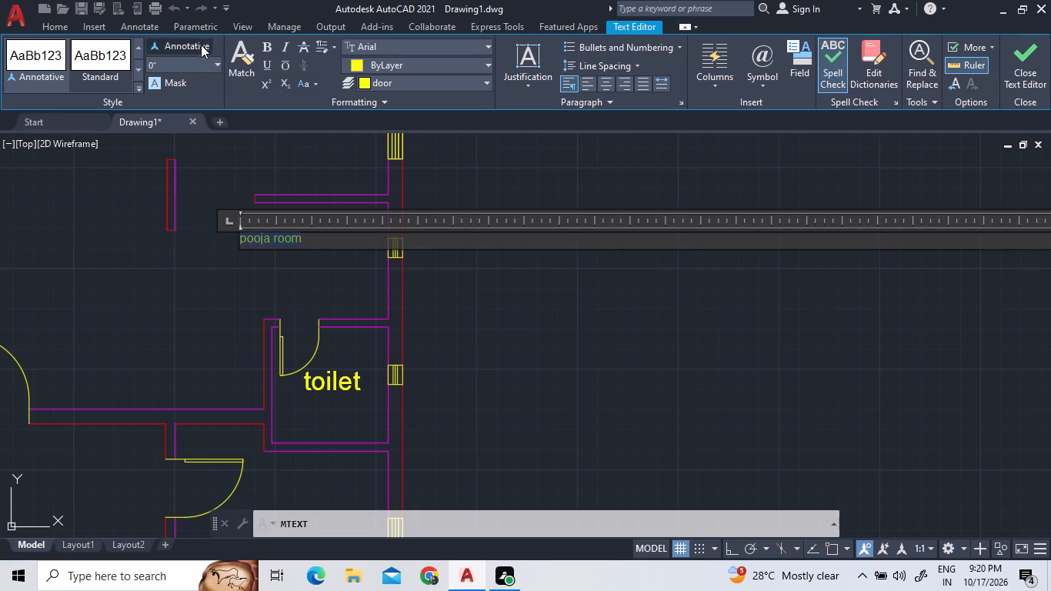
double_click(219, 70)
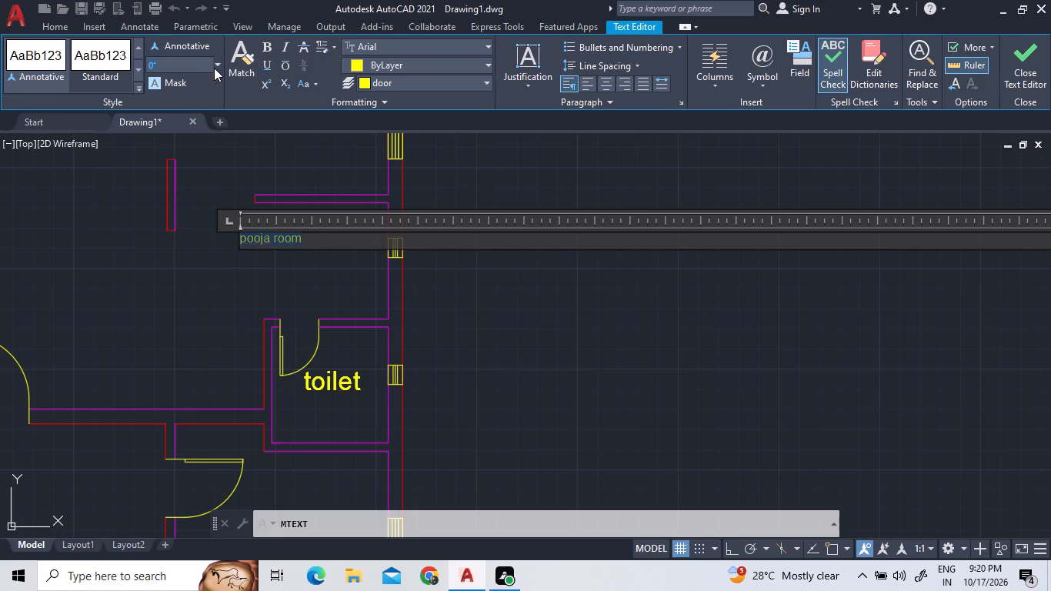
double_click(214, 68)
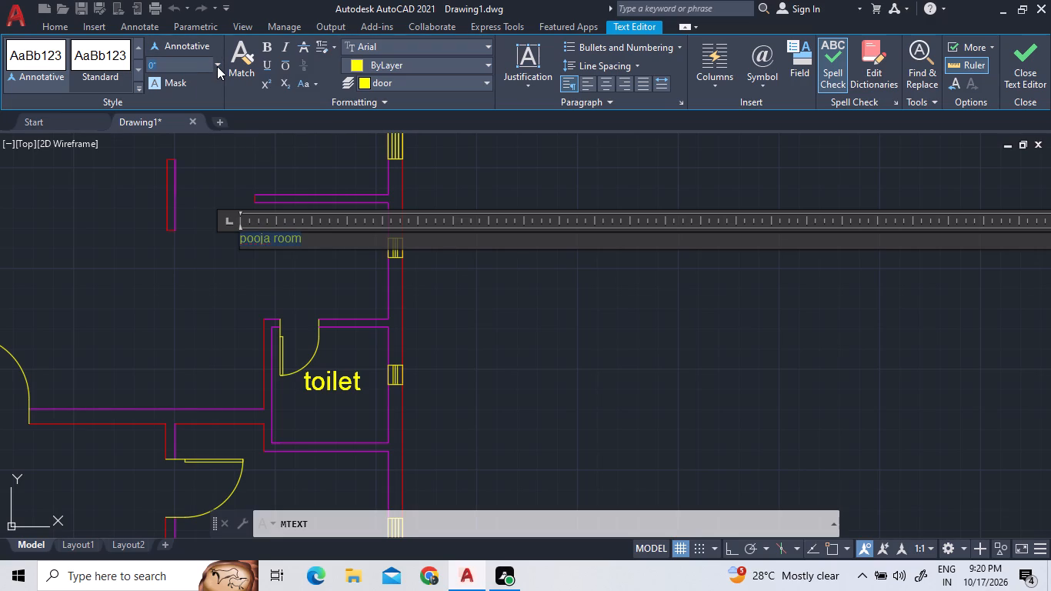
left_click(217, 66)
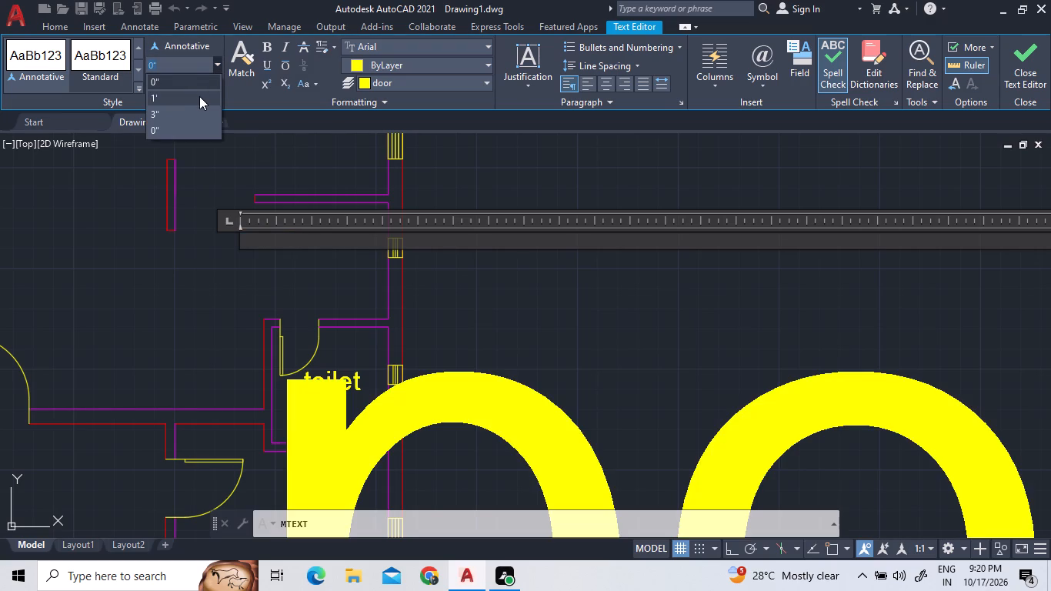
left_click(200, 97)
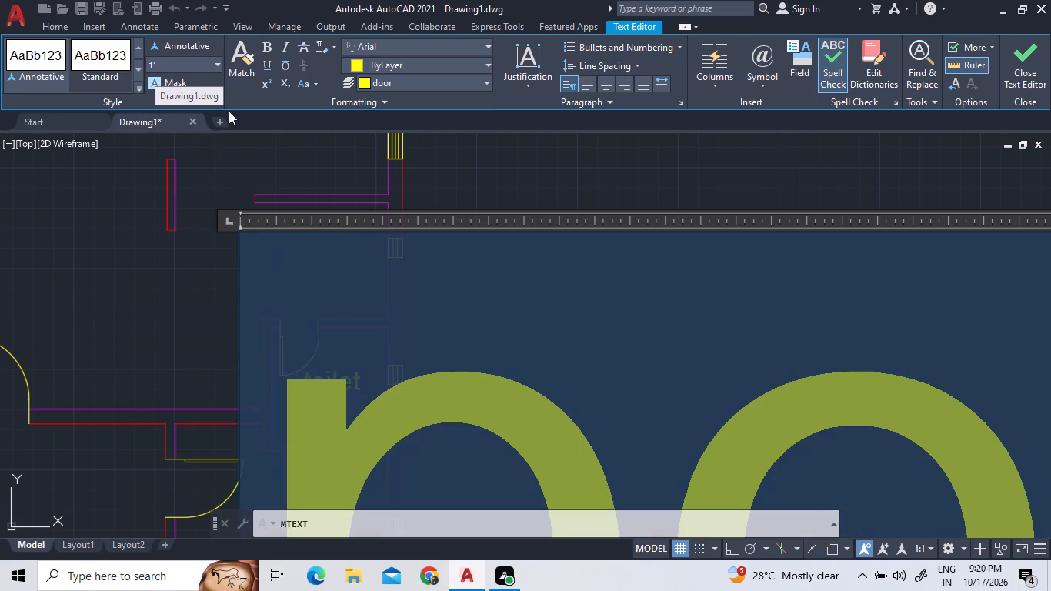
double_click(275, 154)
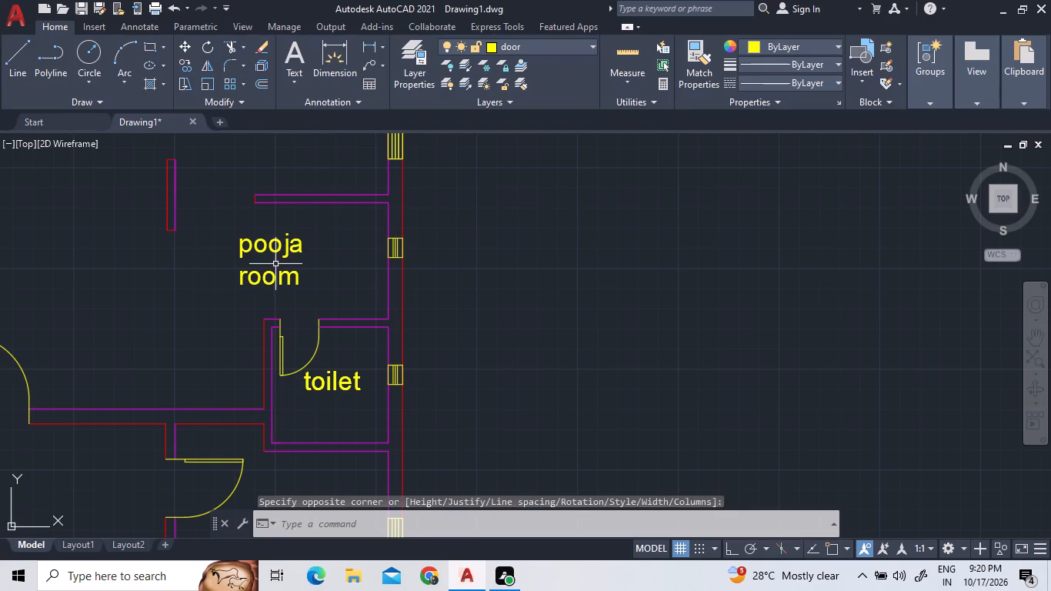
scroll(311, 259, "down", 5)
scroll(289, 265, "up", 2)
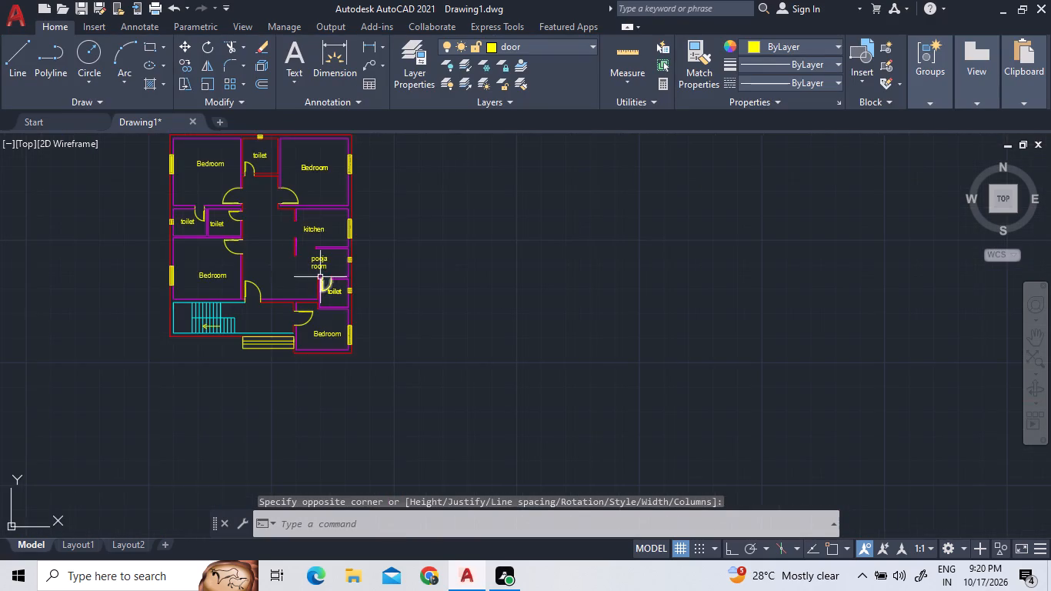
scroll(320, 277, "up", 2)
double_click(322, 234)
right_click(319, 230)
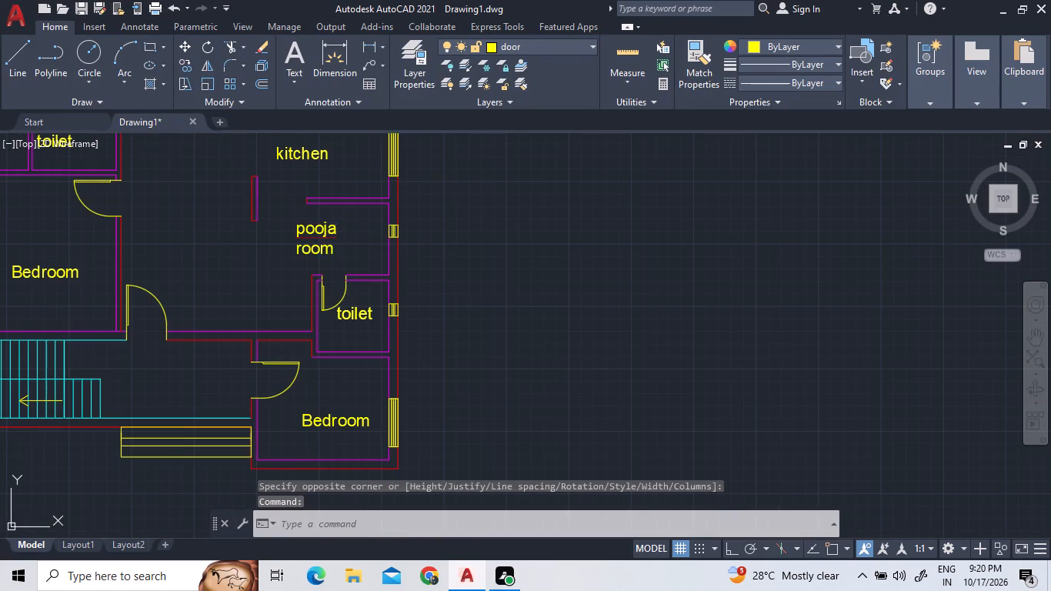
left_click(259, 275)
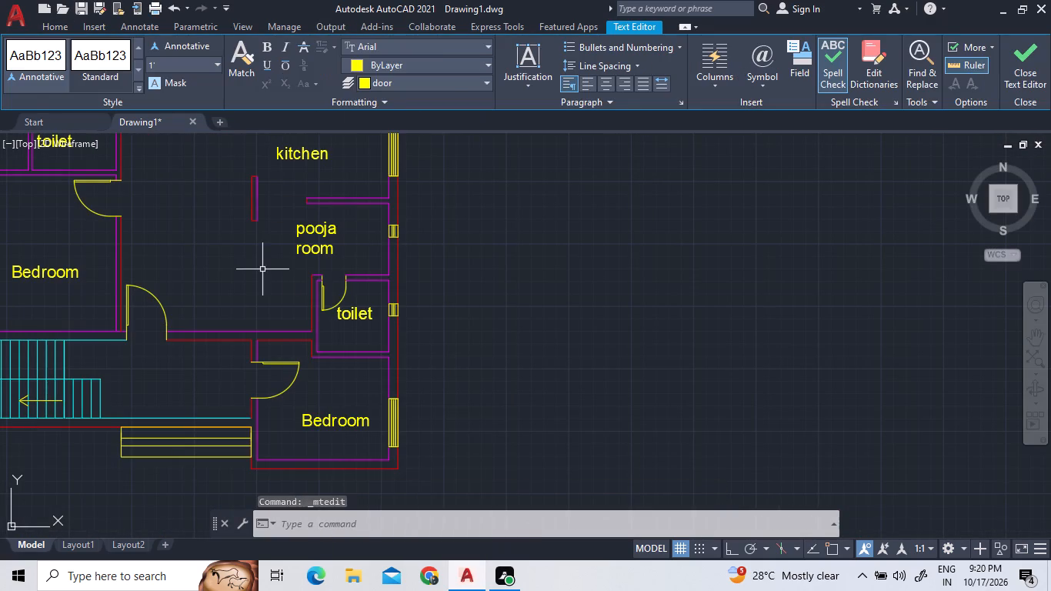
Copy the pooja room label once into the large central space, west of the kitchen.
left_click(305, 228)
right_click(305, 223)
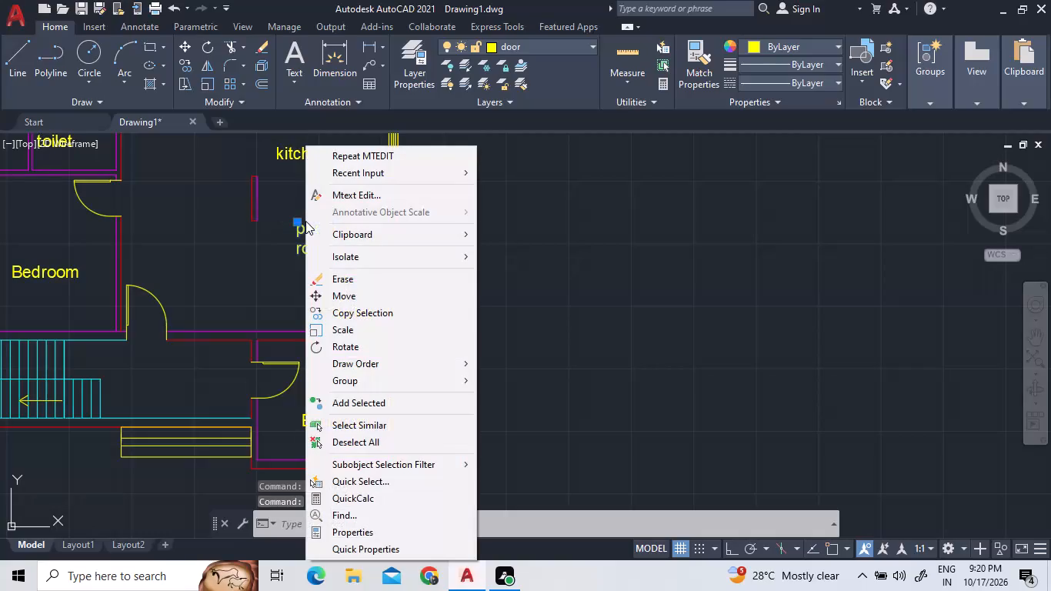
left_click(329, 313)
left_click(329, 287)
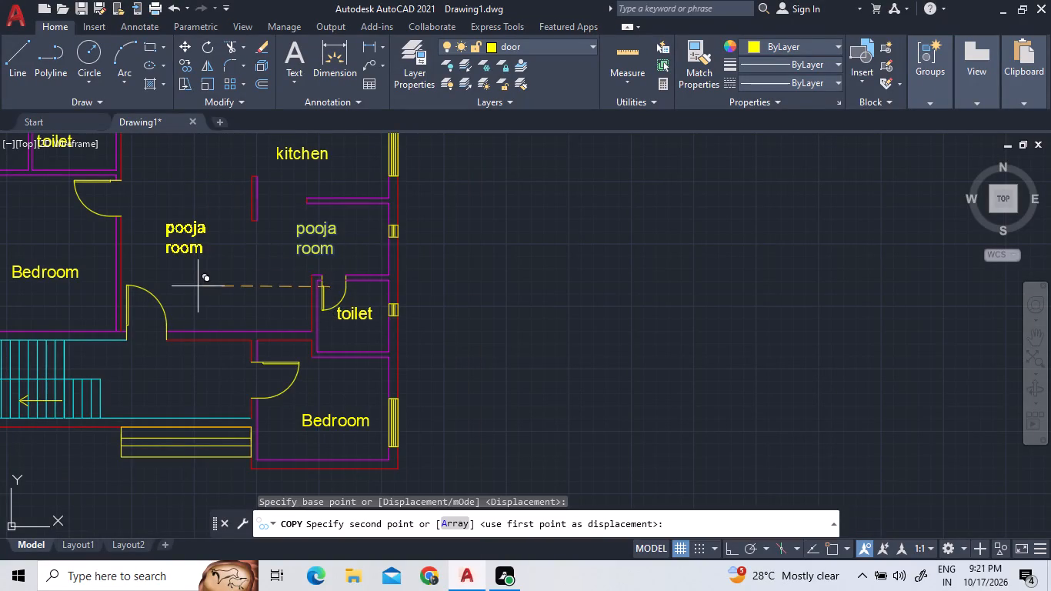
left_click(209, 217)
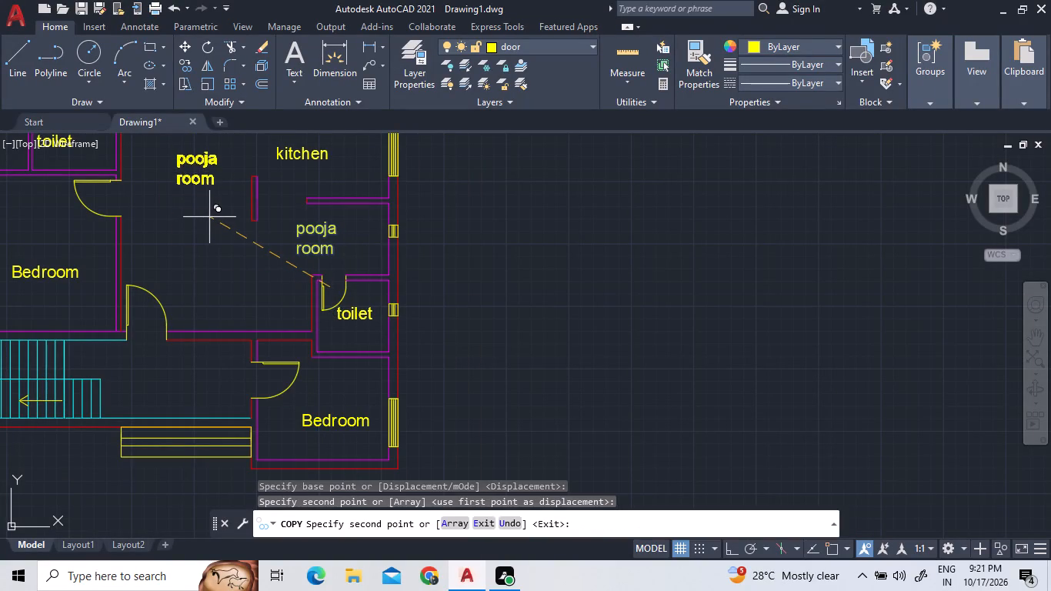
right_click(215, 290)
left_click(232, 301)
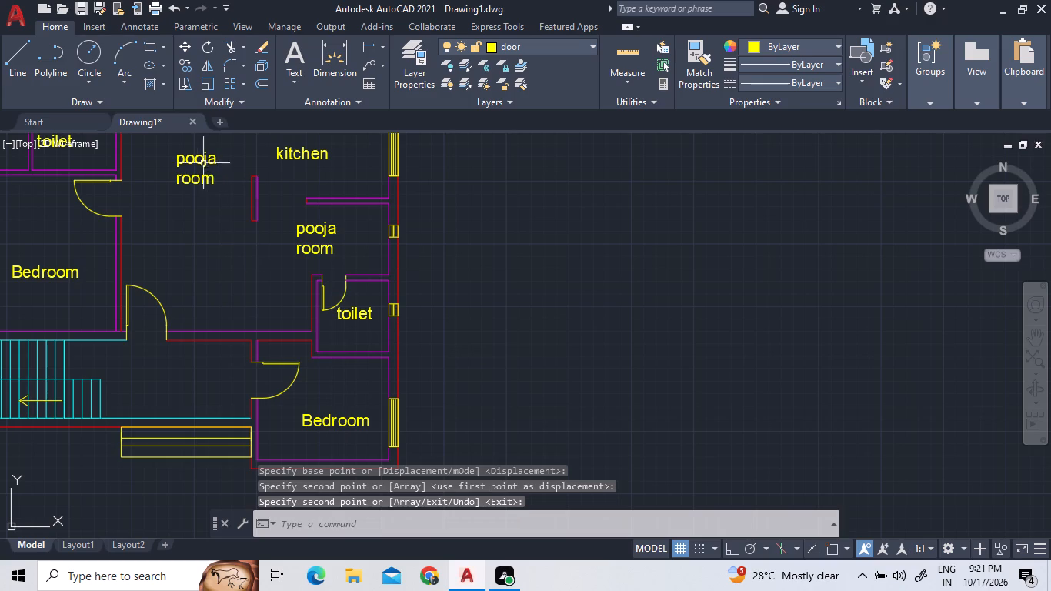
Replace the text of the copied label in the central space with Hall.
double_click(199, 162)
left_click(199, 162)
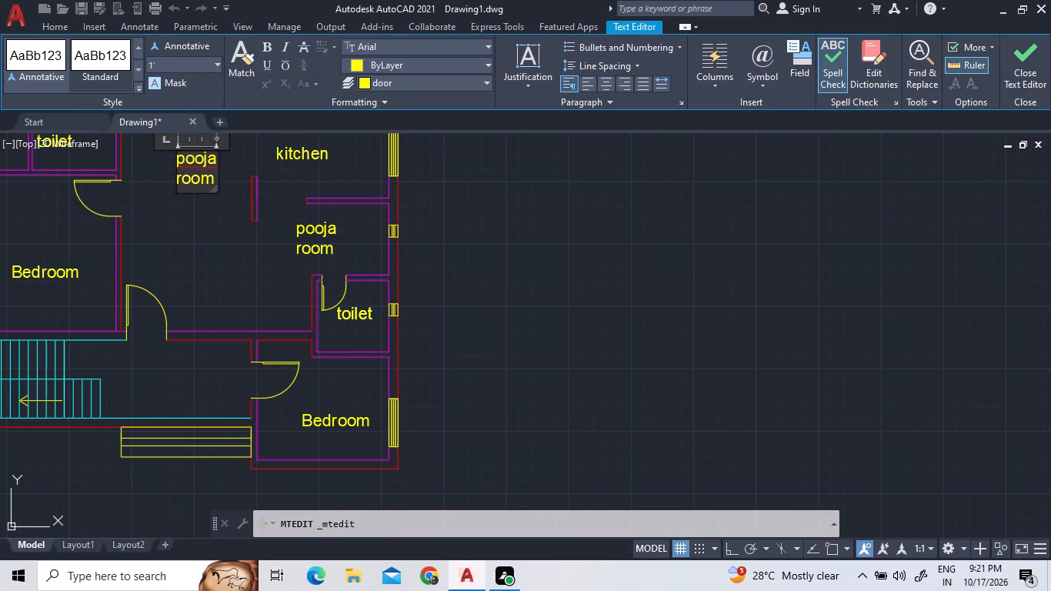
double_click(212, 180)
left_click(212, 179)
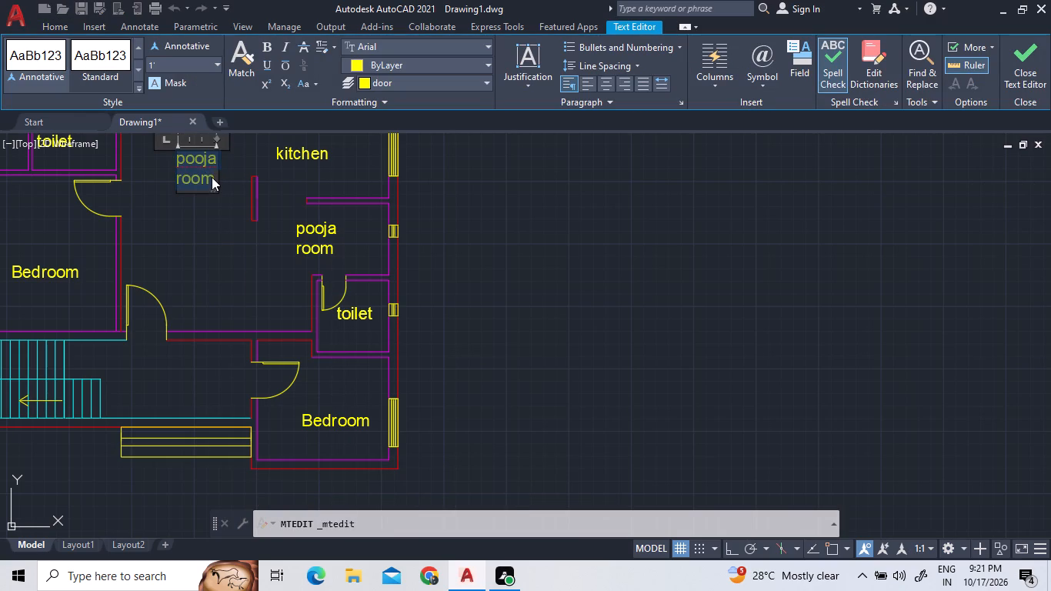
key("h")
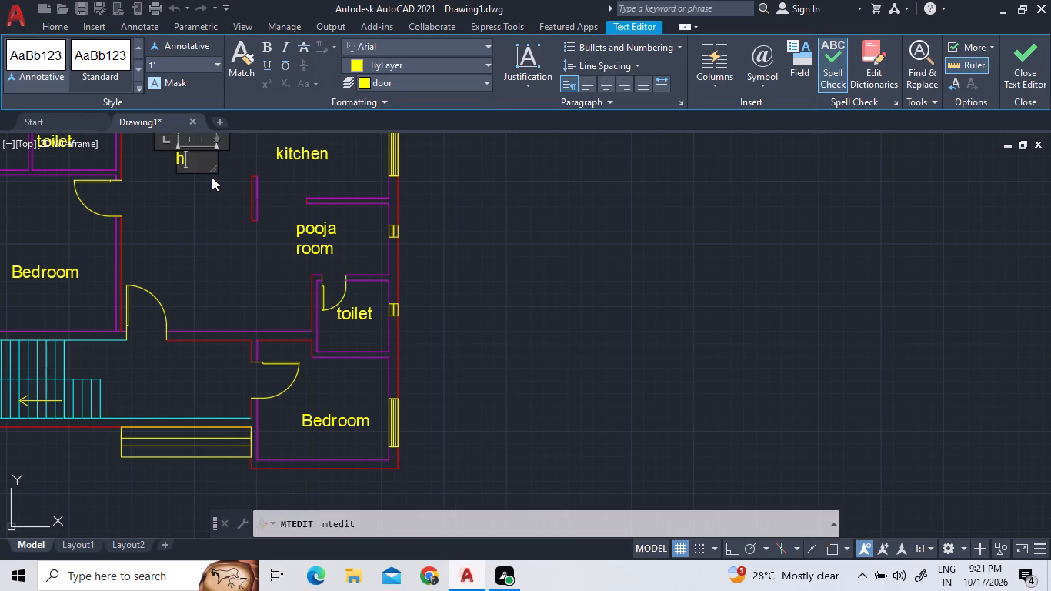
key("a")
key("BackSpace")
key("BackSpace")
key("h")
key("a")
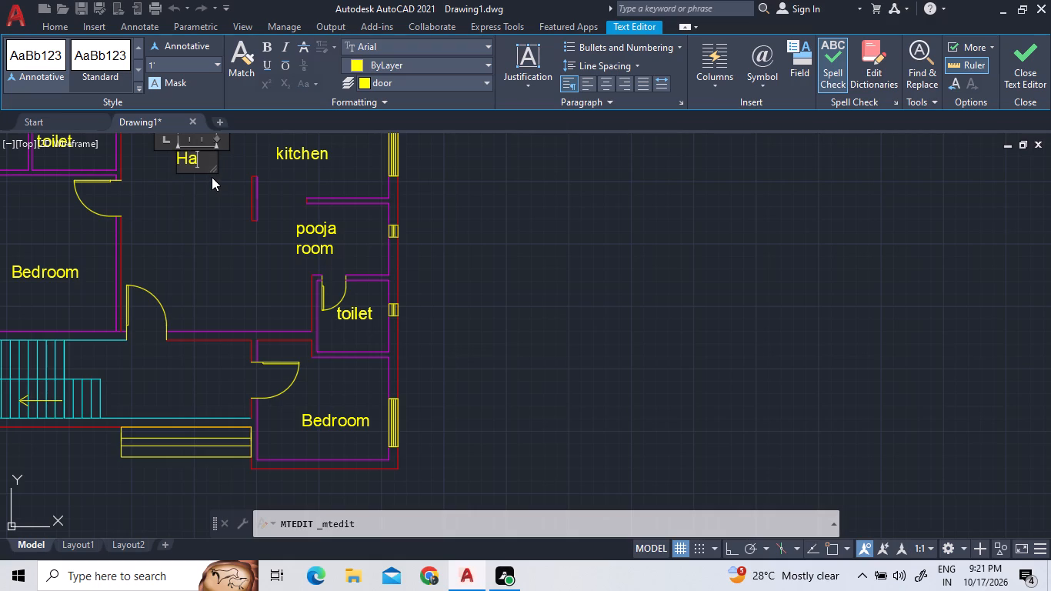
type("ll")
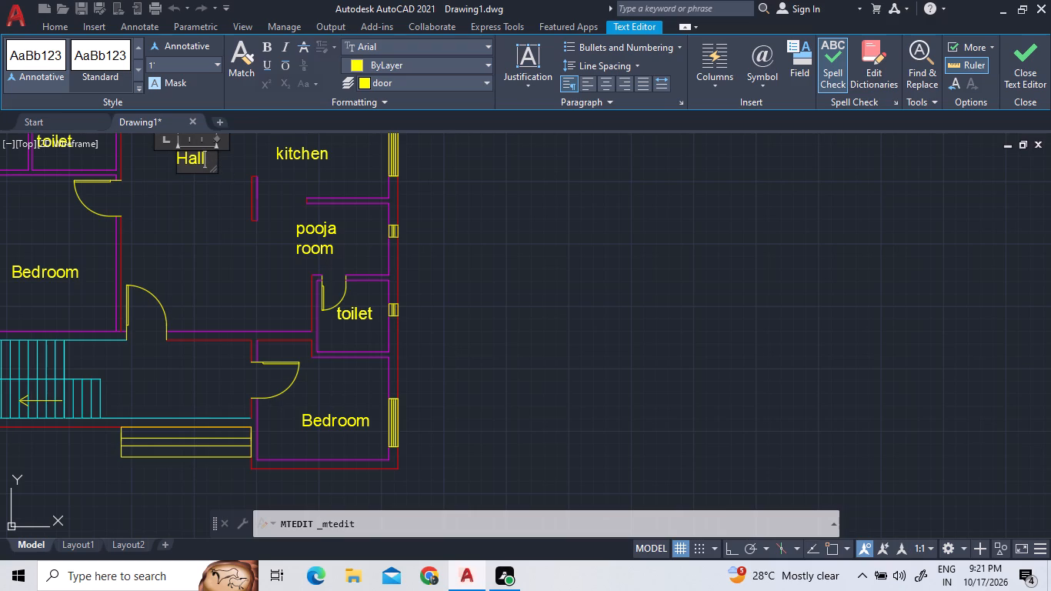
double_click(210, 160)
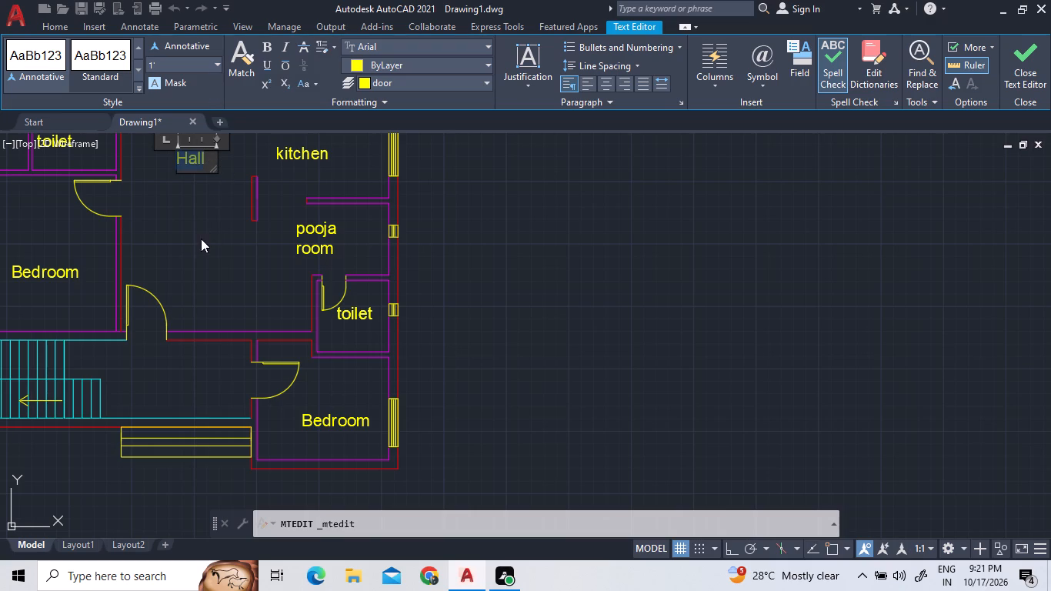
left_click(201, 239)
Add a multiline text label reading D in the passage north of the Hall label, beside the upper-left bedroom's door.
scroll(218, 272, "down", 4)
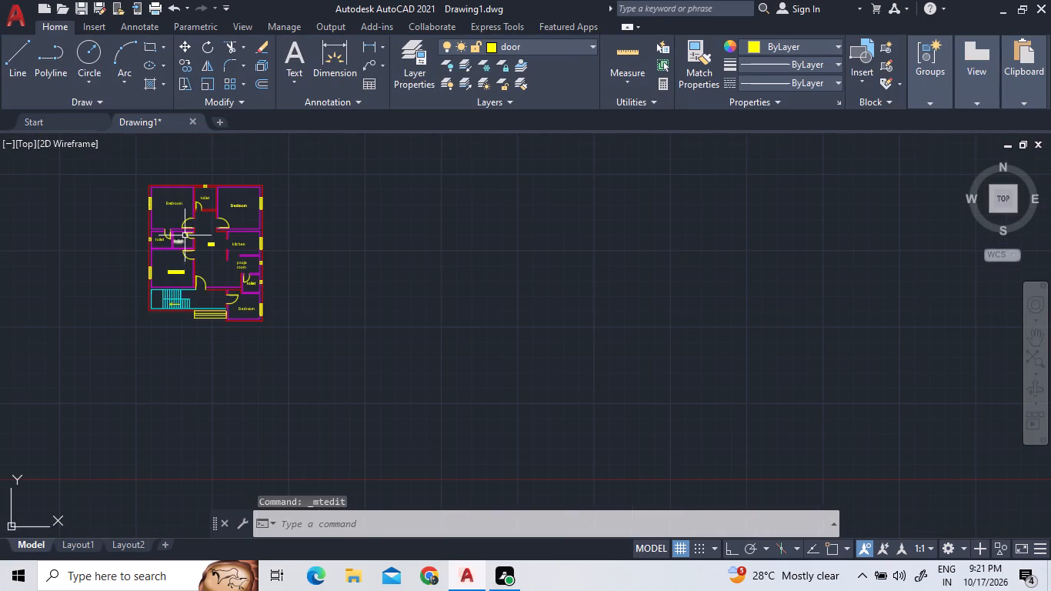
scroll(185, 235, "up", 2)
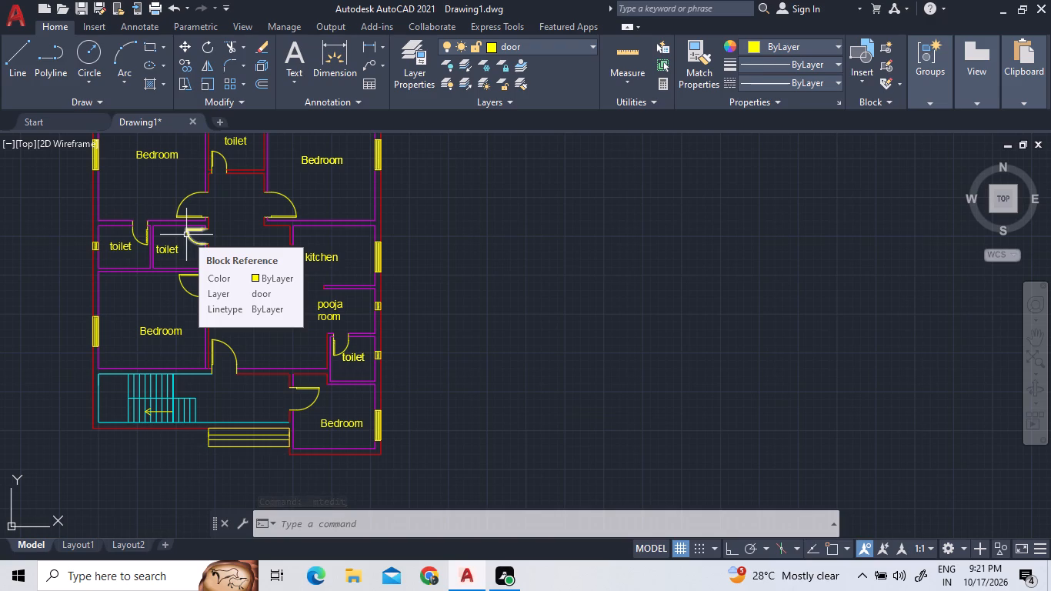
double_click(289, 47)
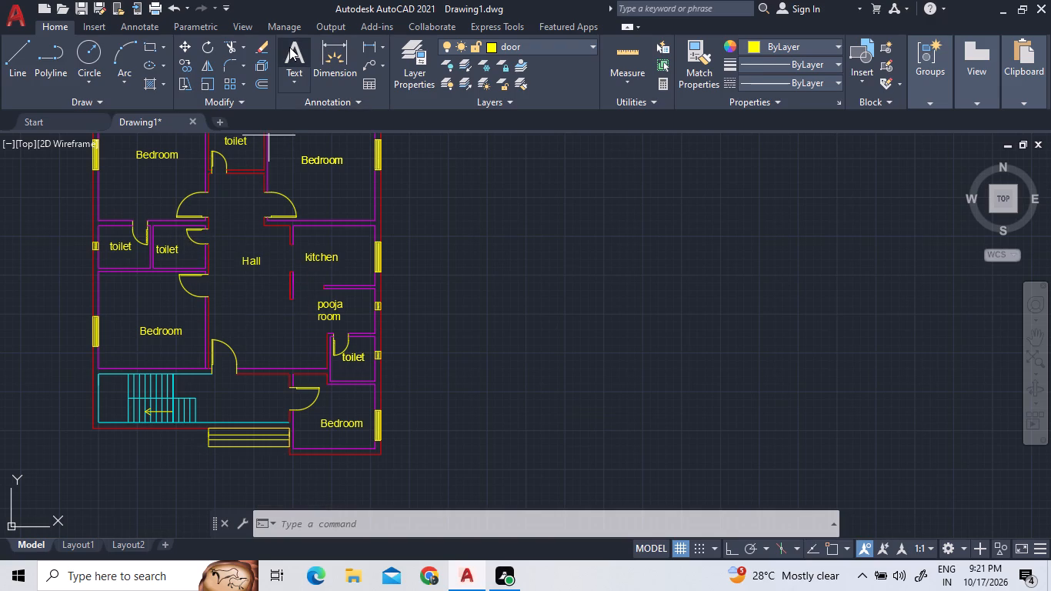
double_click(217, 203)
double_click(228, 221)
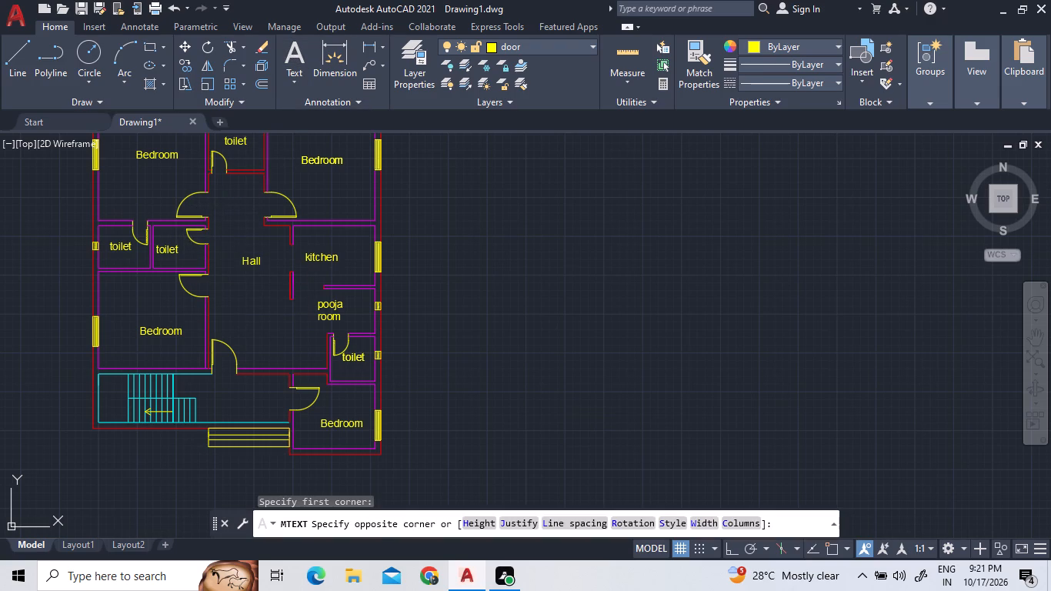
key("d")
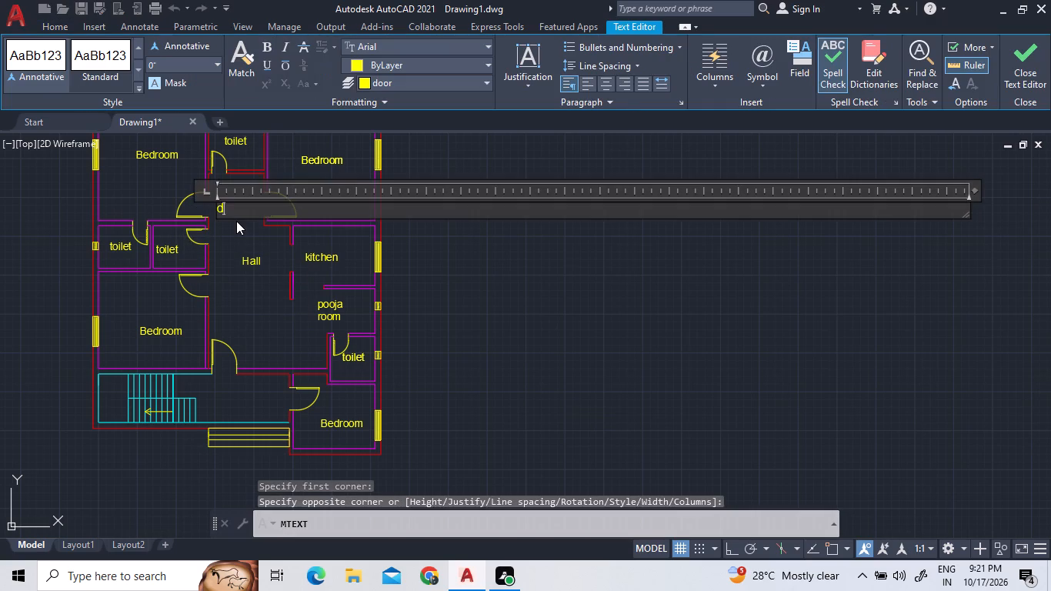
key("BackSpace")
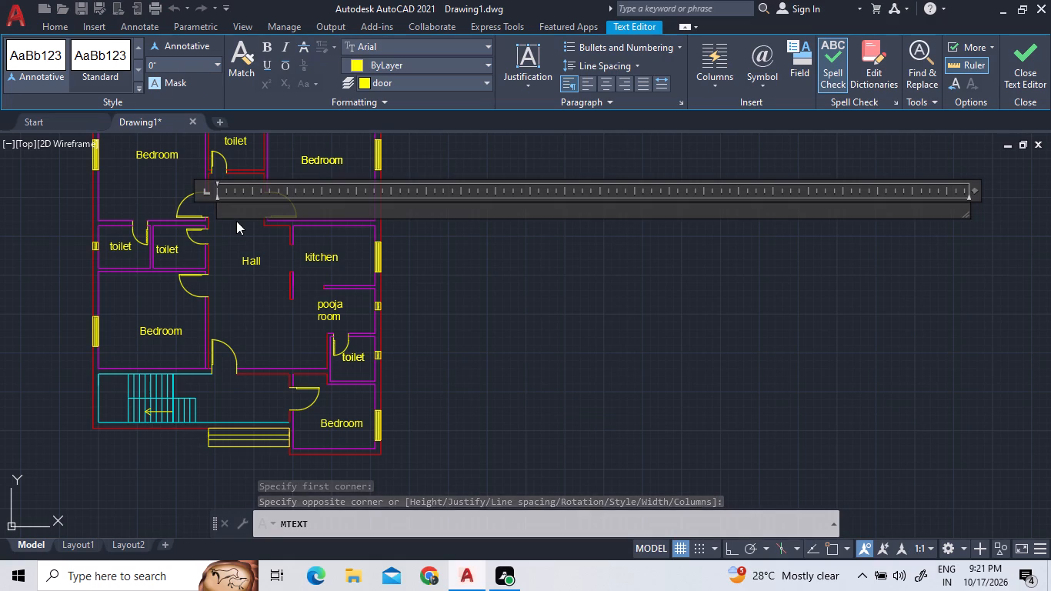
key("d")
Set the text height of the D label to 1' and finish editing it.
double_click(236, 218)
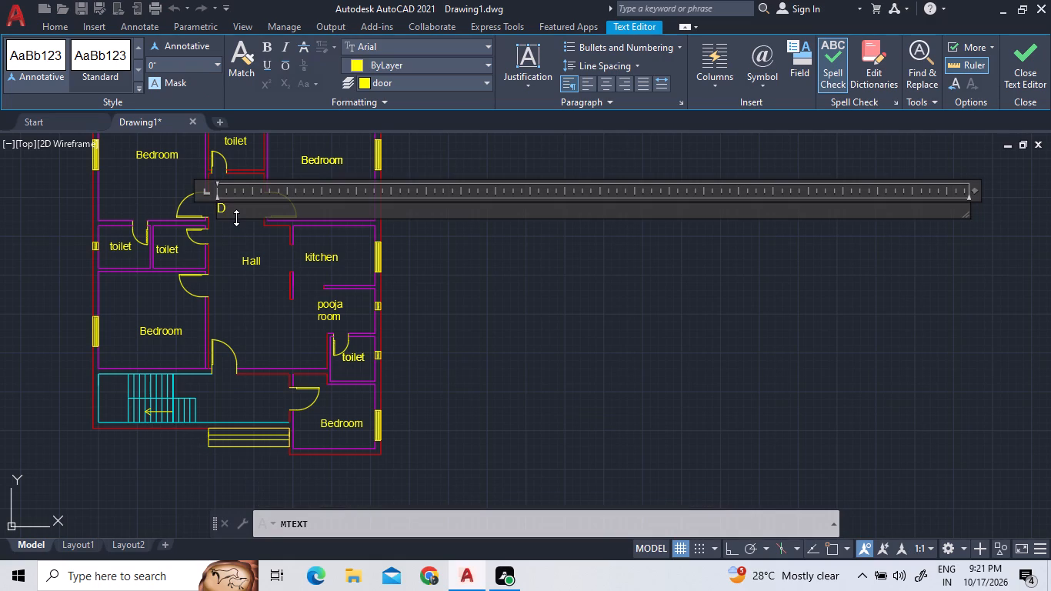
triple_click(231, 211)
double_click(211, 66)
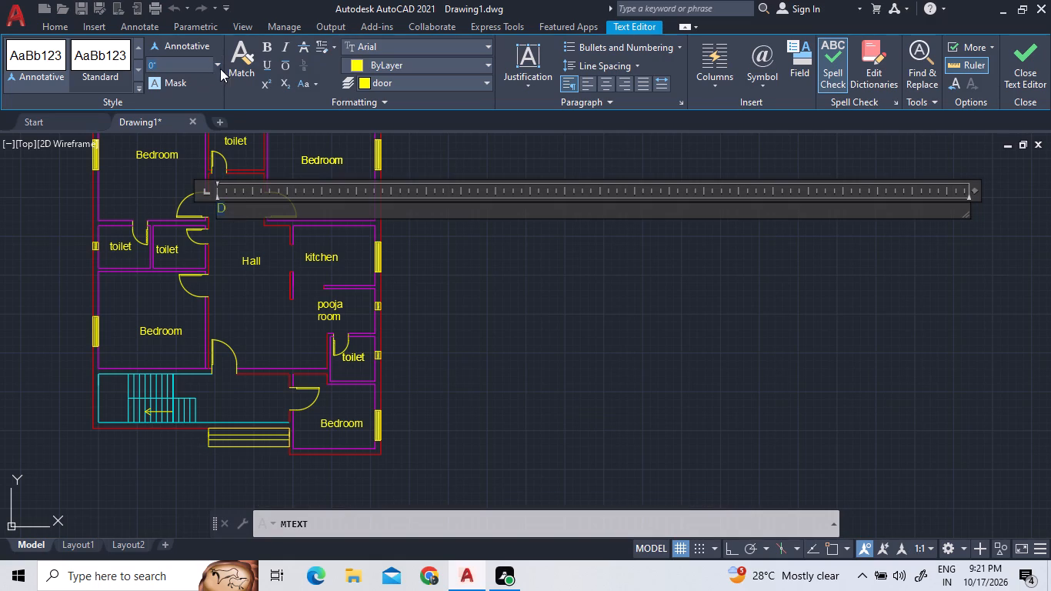
double_click(219, 65)
triple_click(216, 67)
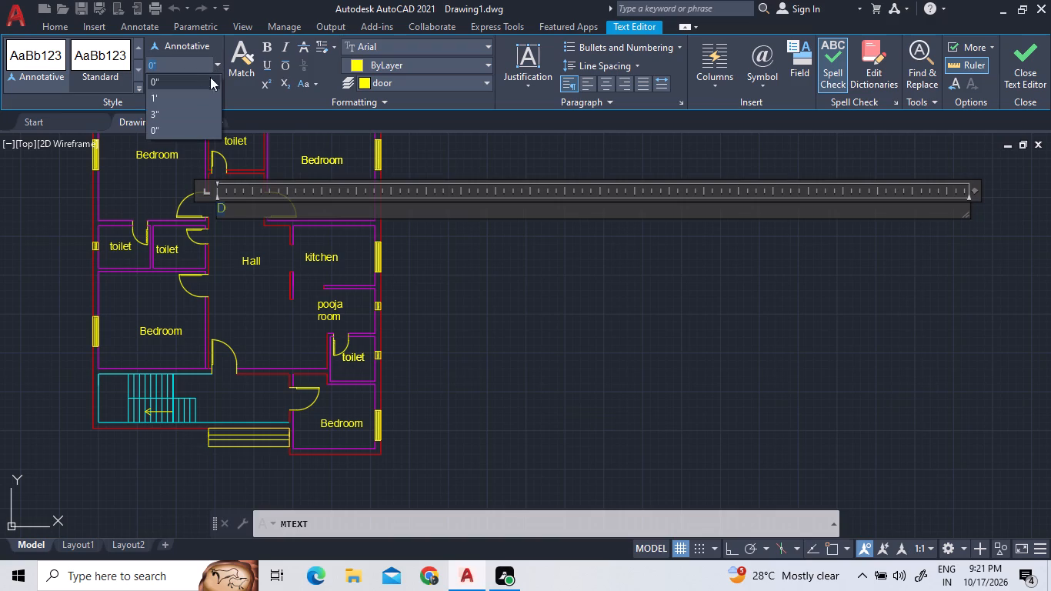
left_click(175, 95)
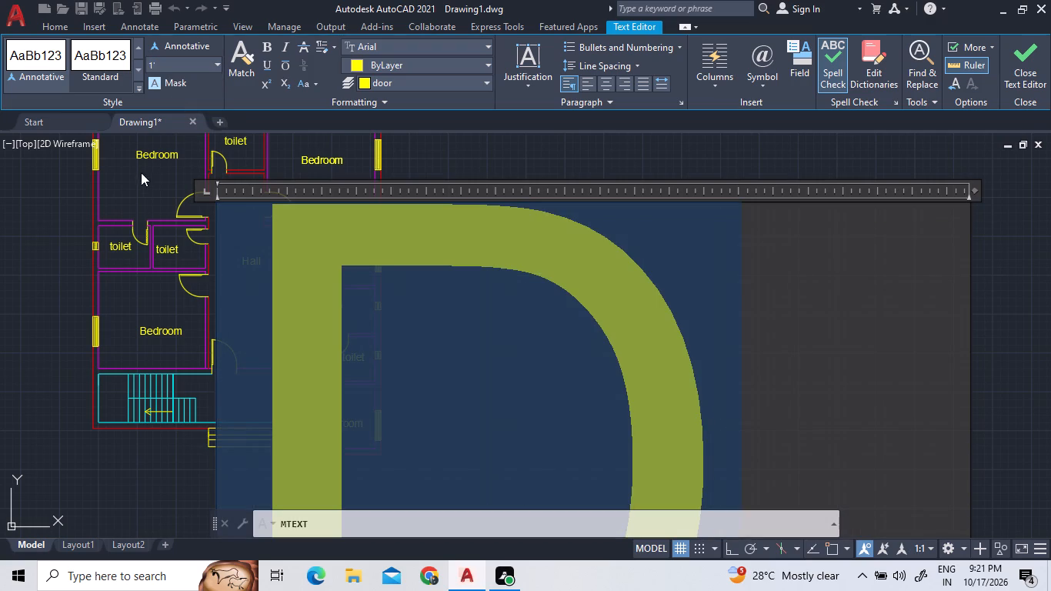
left_click(141, 173)
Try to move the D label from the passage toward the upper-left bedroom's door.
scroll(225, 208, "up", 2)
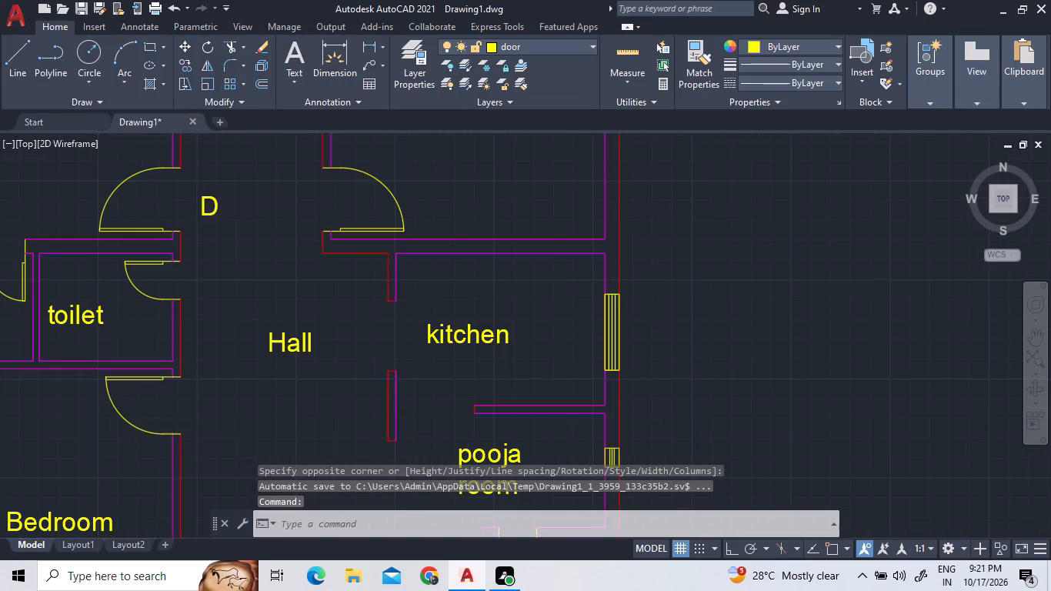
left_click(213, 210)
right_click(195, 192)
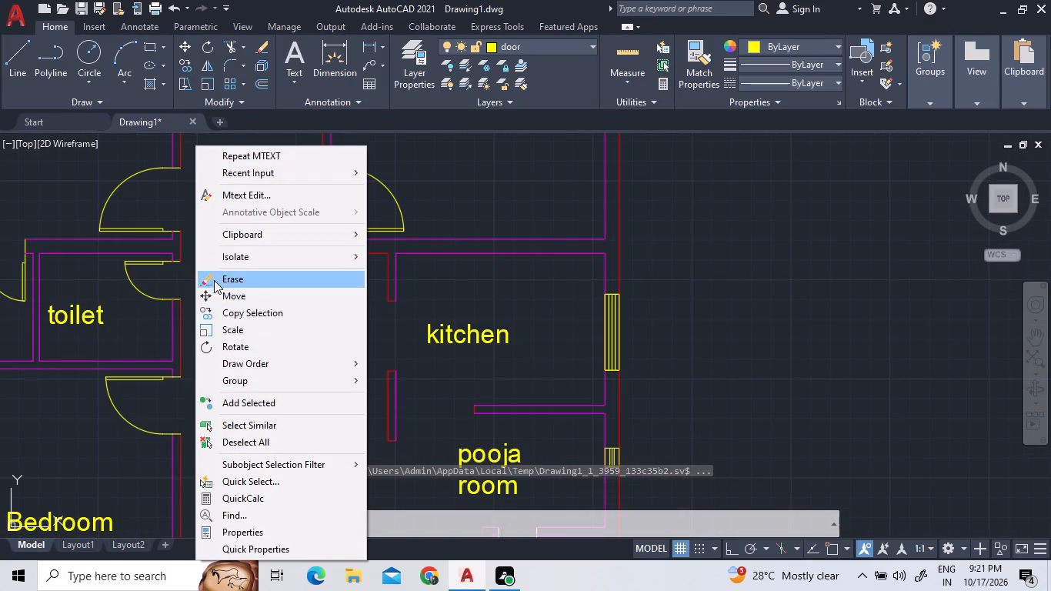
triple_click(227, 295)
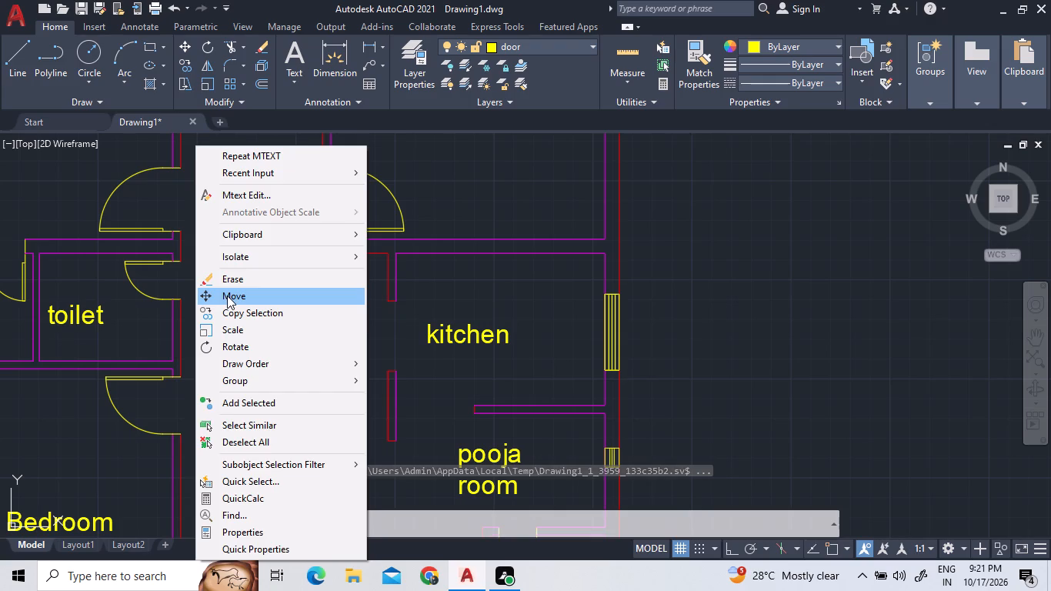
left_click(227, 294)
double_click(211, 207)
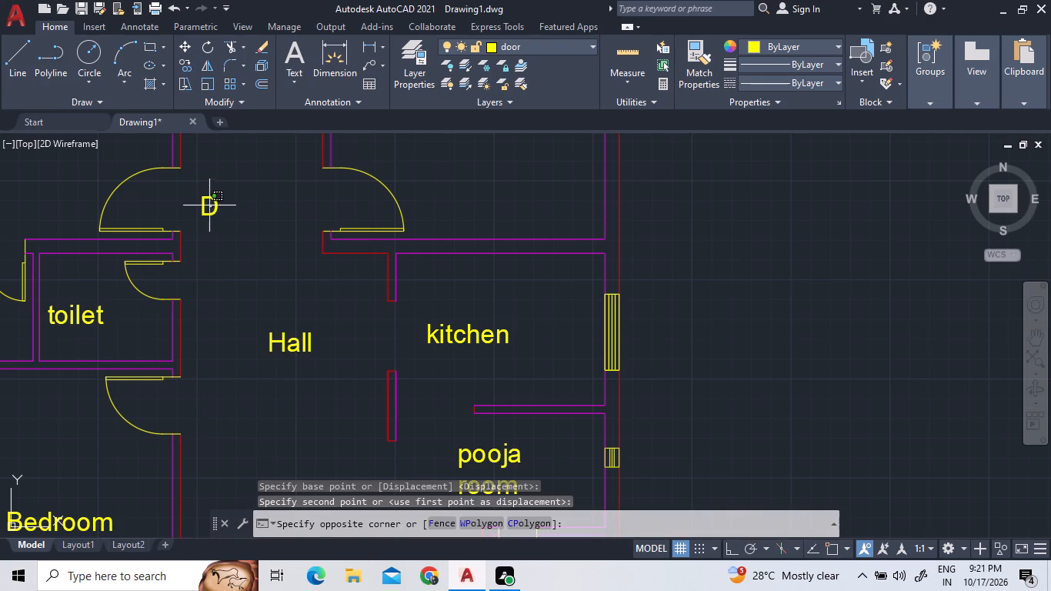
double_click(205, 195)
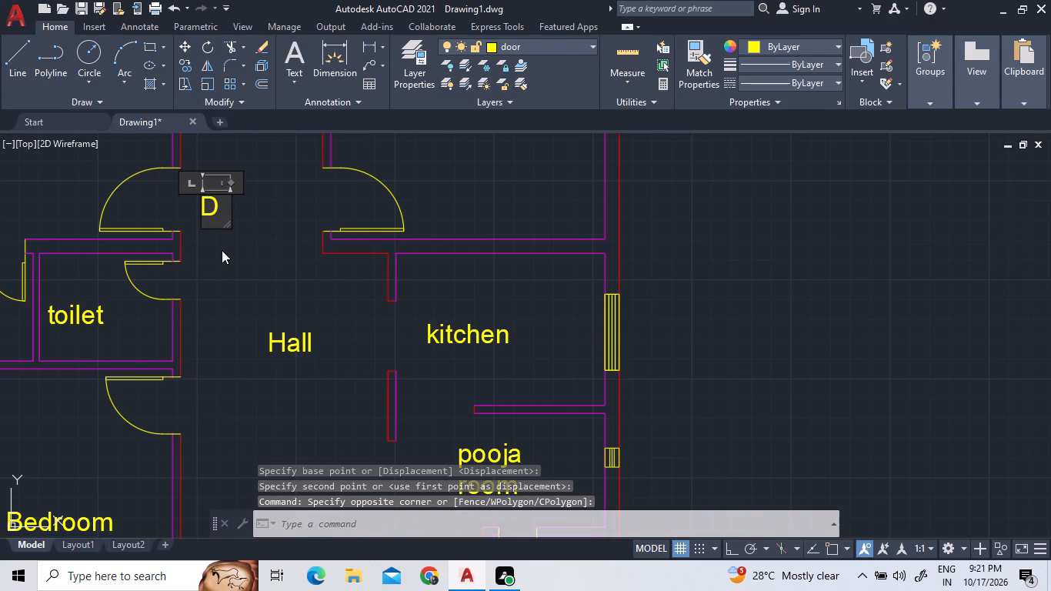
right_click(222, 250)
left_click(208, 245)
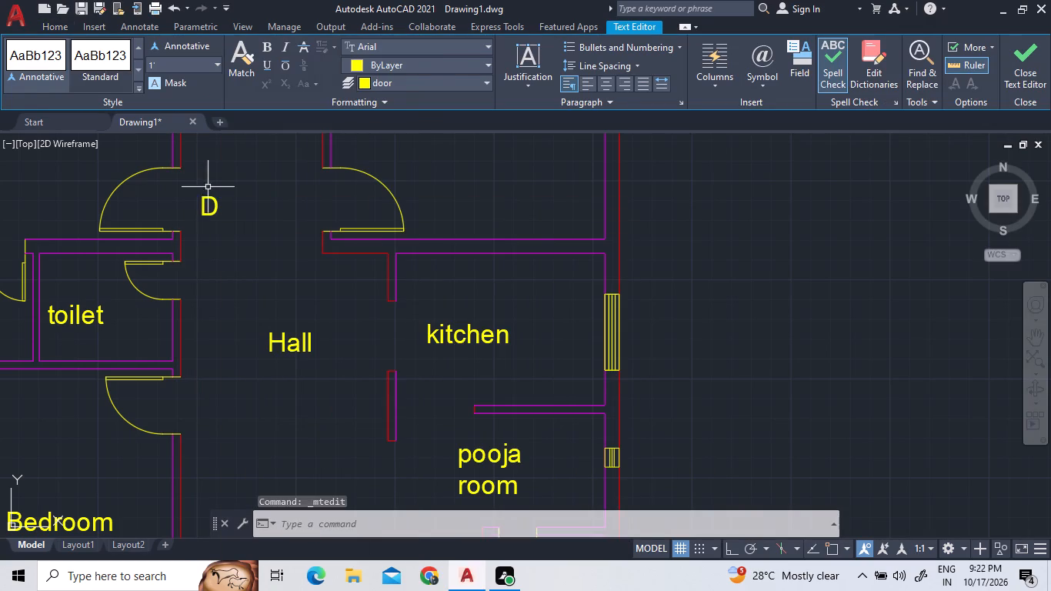
Move the D label west into the opening of the upper-left bedroom's door.
double_click(212, 202)
right_click(209, 200)
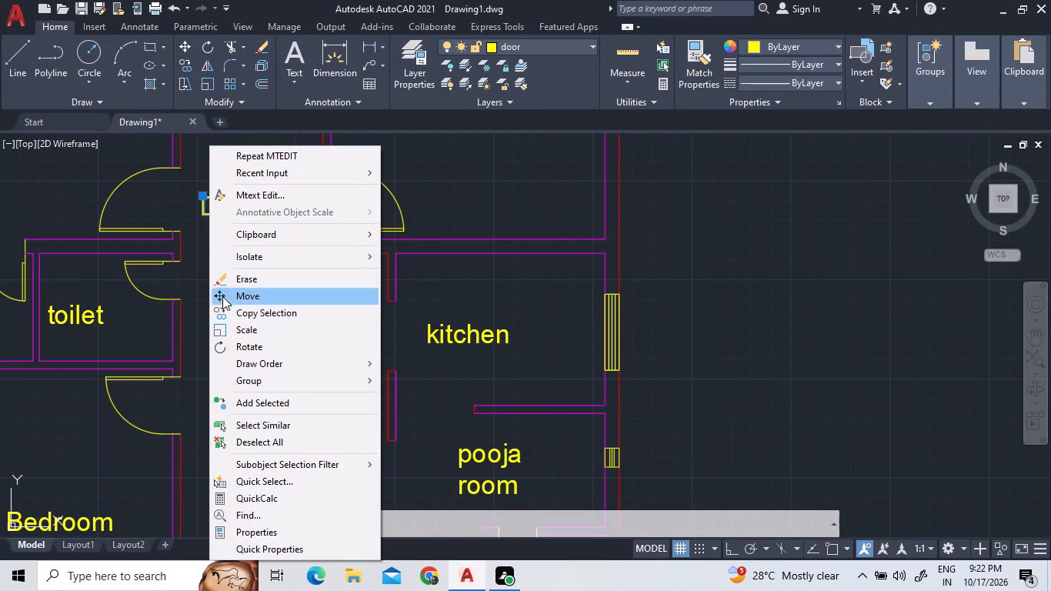
triple_click(222, 295)
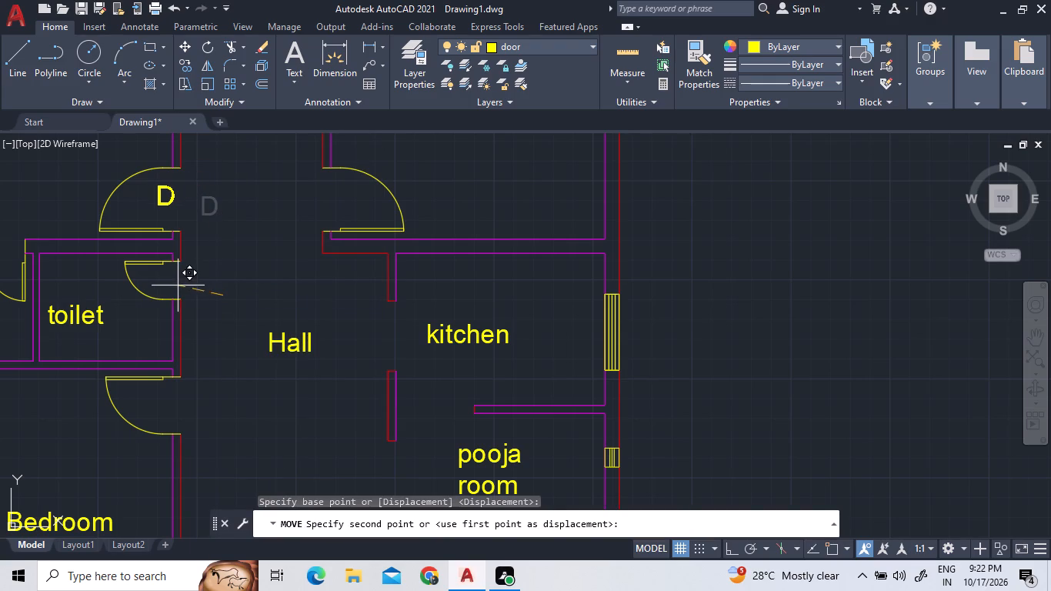
double_click(179, 285)
Copy the D label to the doors of the toilet adjoining the Hall, the upper-right bedroom, the top toilet and the lower-left bedroom.
left_click(170, 194)
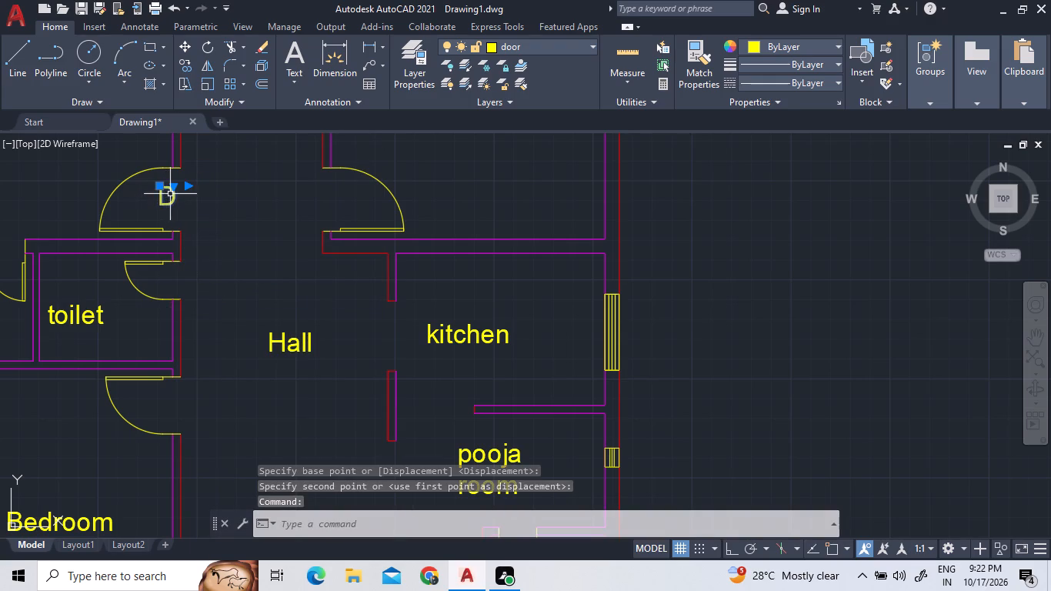
right_click(154, 201)
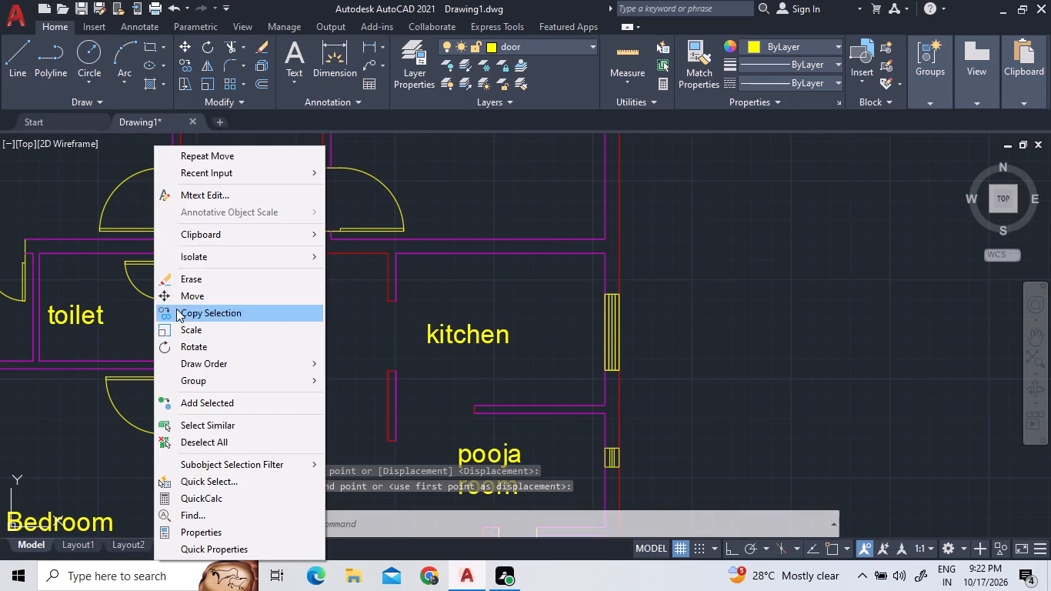
double_click(177, 309)
triple_click(179, 294)
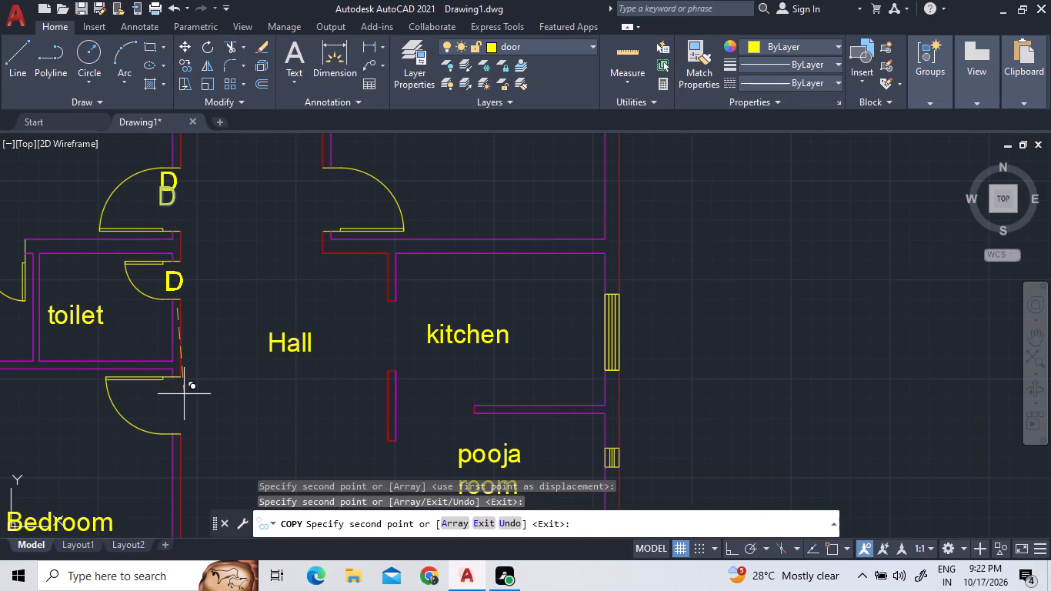
double_click(185, 394)
double_click(359, 316)
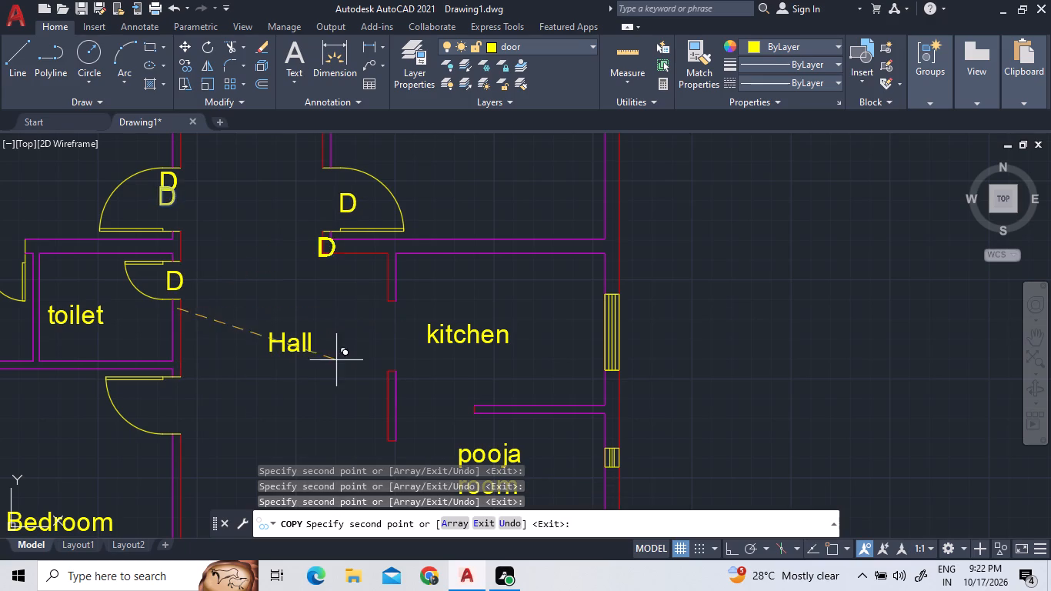
scroll(331, 366, "down", 3)
scroll(318, 341, "up", 4)
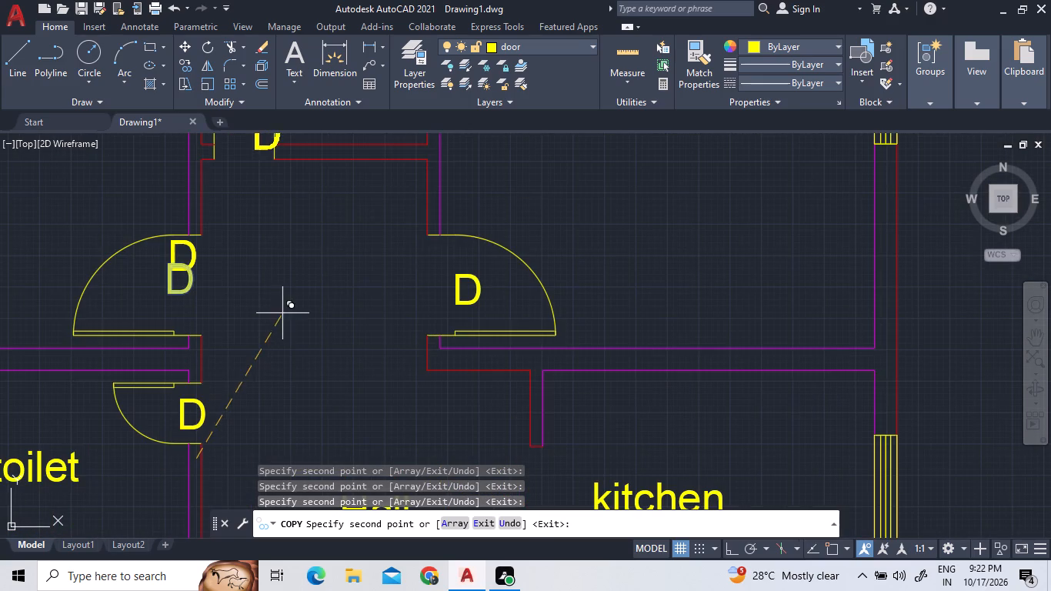
triple_click(266, 305)
scroll(272, 349, "down", 3)
scroll(296, 426, "down", 1)
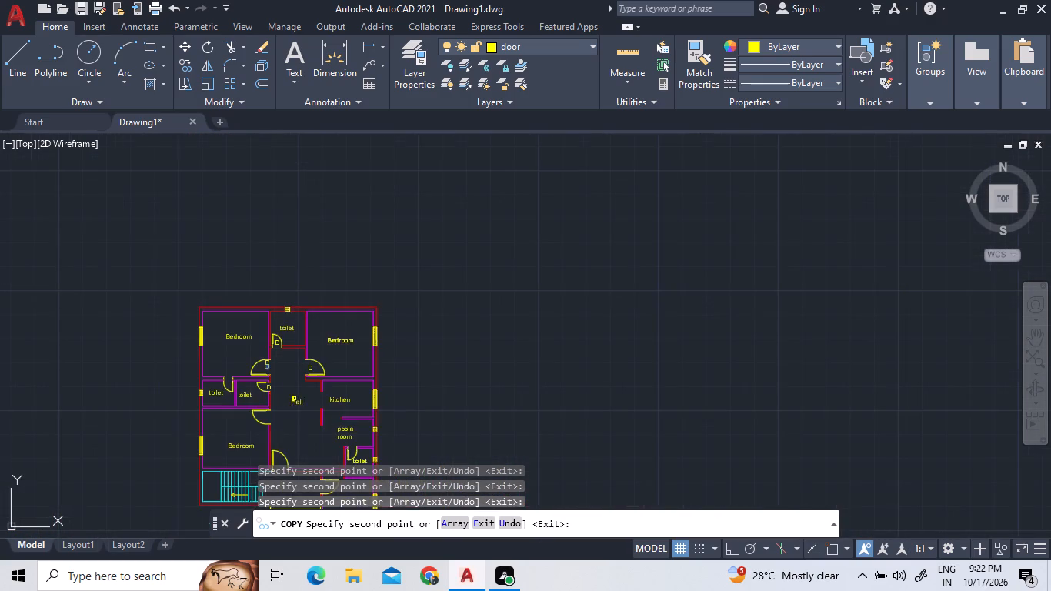
scroll(269, 440, "up", 3)
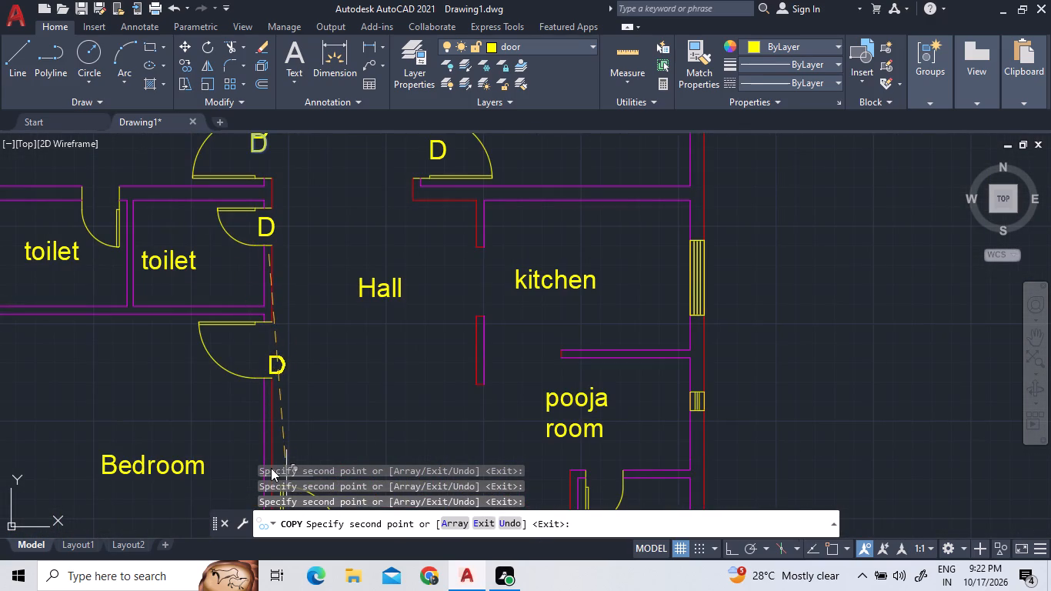
double_click(262, 460)
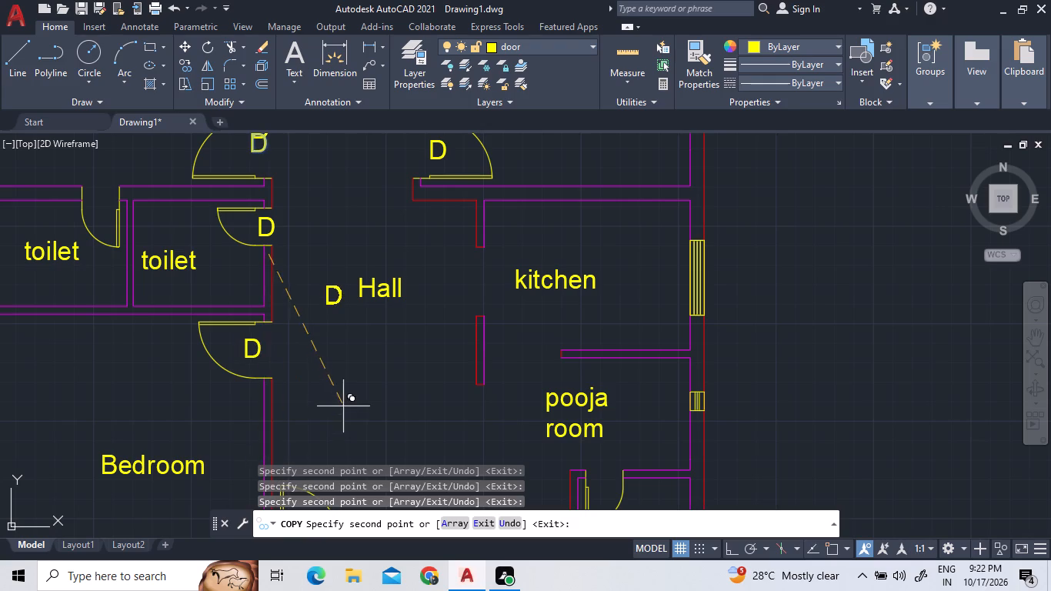
Copy the D label to the doors of the toilet below the pooja room, the lower-right bedroom and the Hall's lower entrance, then end copying.
scroll(343, 406, "down", 6)
scroll(372, 446, "up", 2)
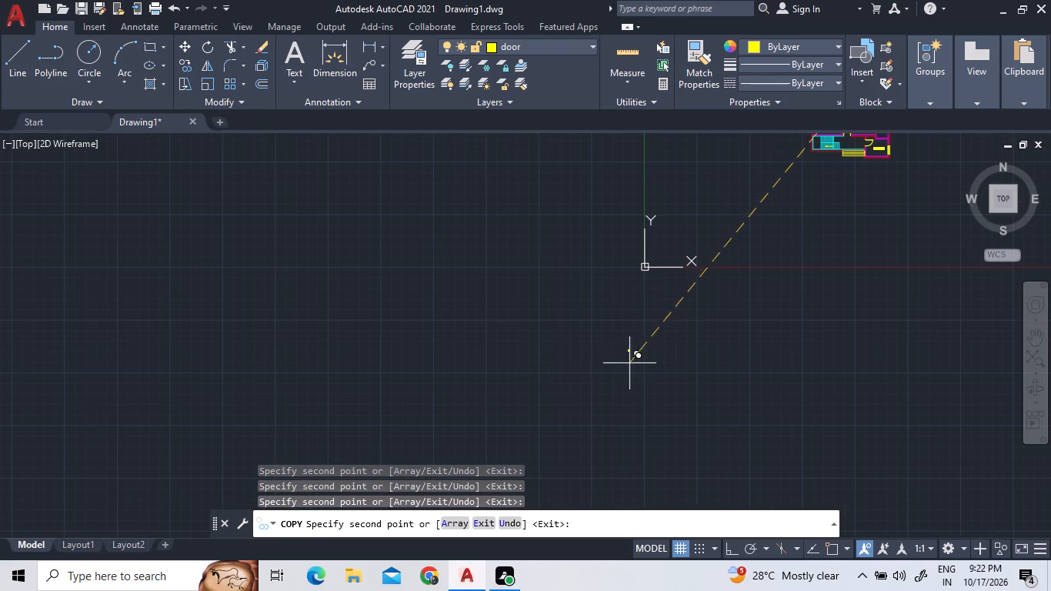
scroll(615, 393, "down", 2)
middle_click_drag(920, 308, 745, 404)
scroll(727, 331, "down", 1)
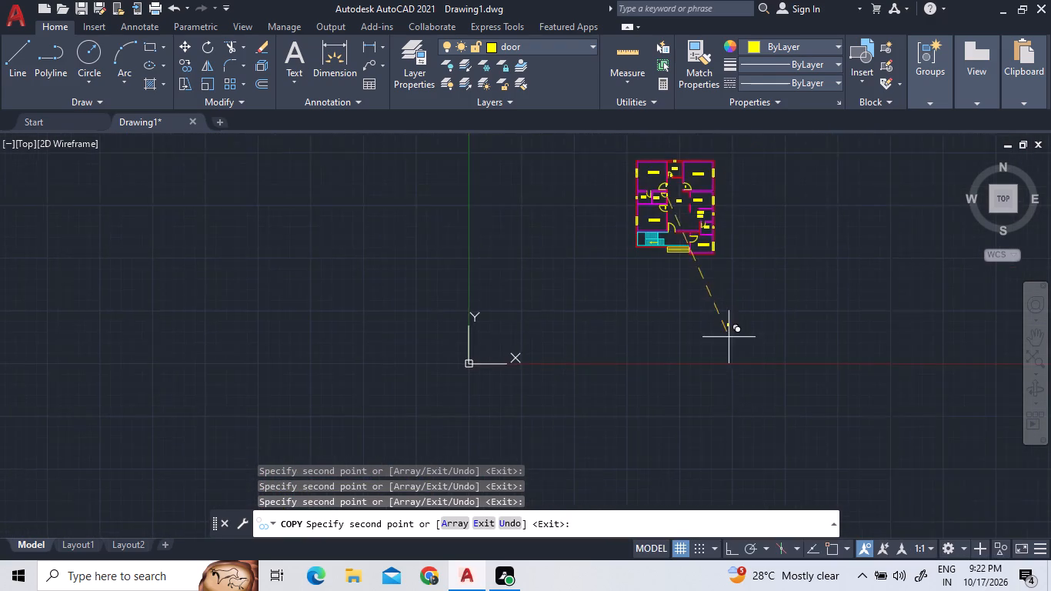
scroll(730, 272, "up", 3)
scroll(645, 244, "up", 1)
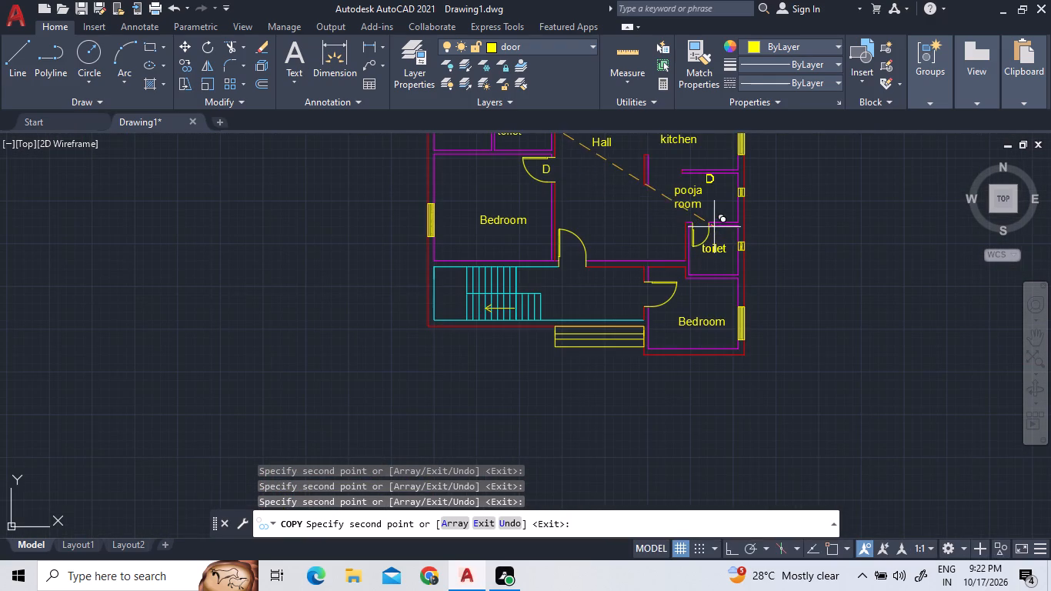
scroll(701, 294, "up", 3)
scroll(739, 291, "down", 2)
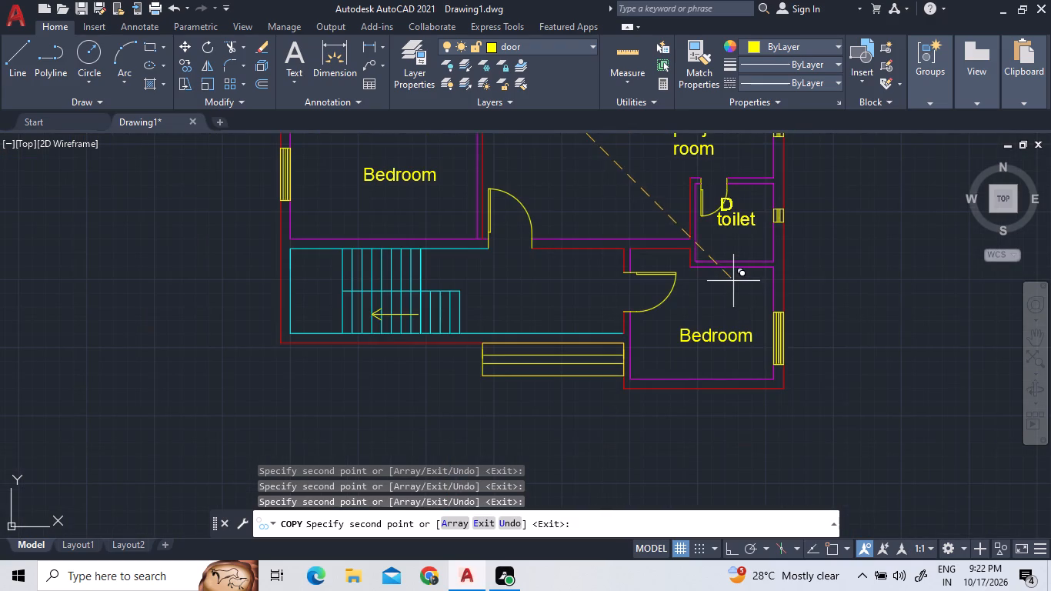
triple_click(722, 258)
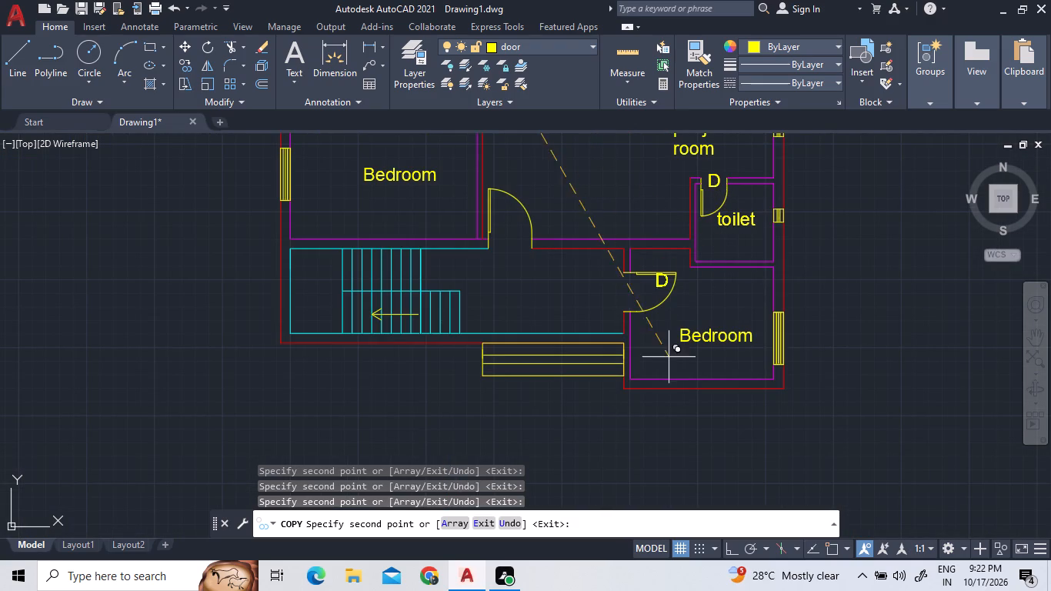
left_click(628, 367)
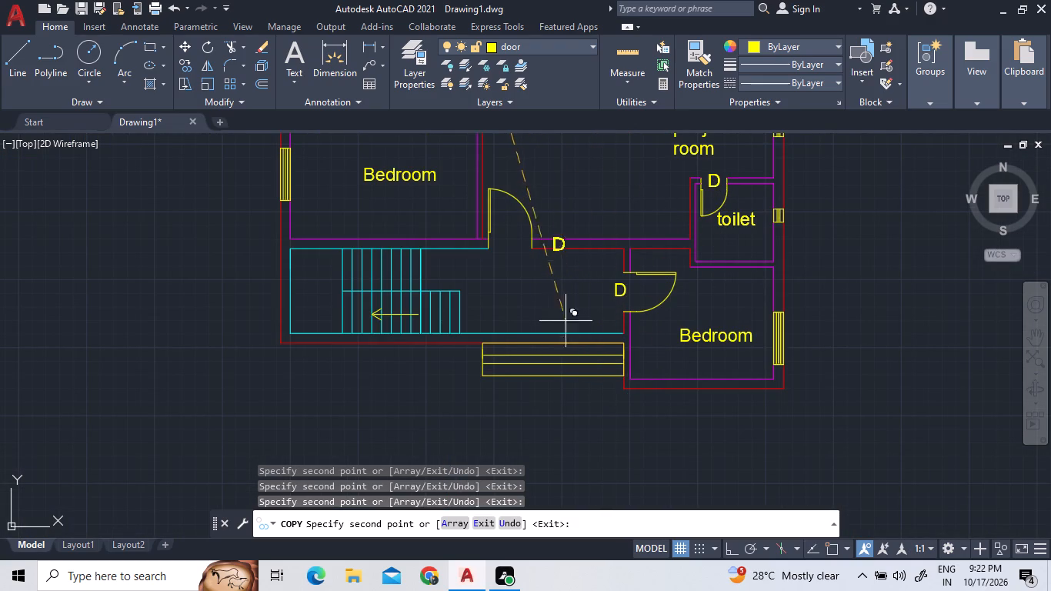
left_click(515, 322)
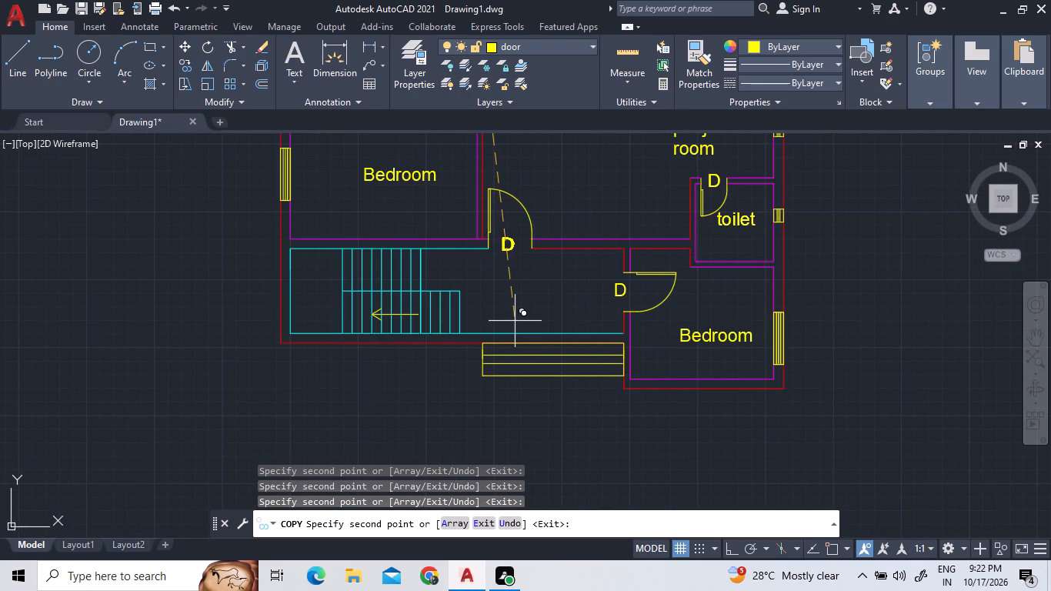
right_click(593, 272)
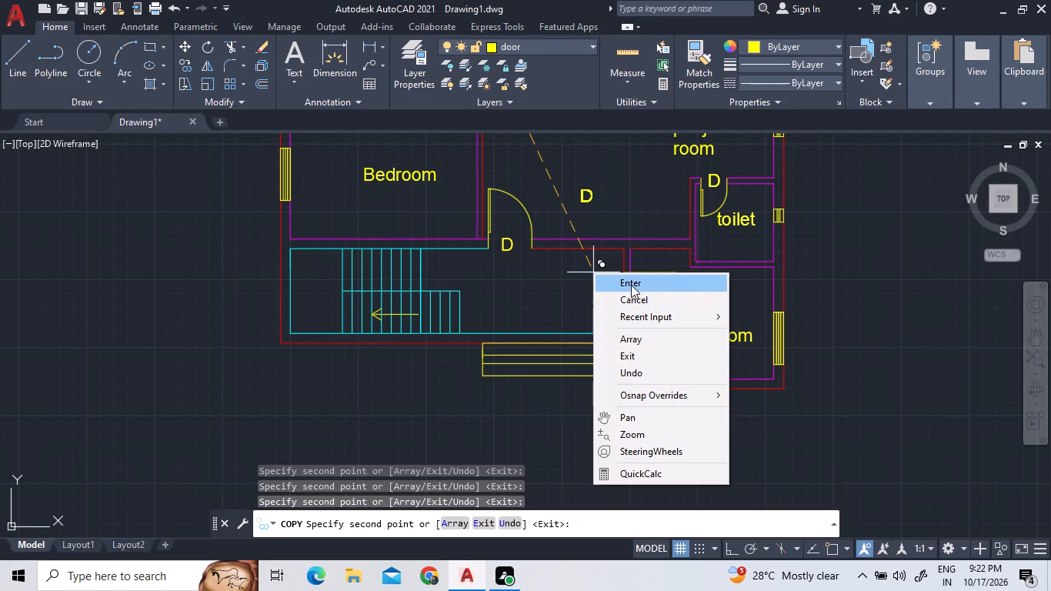
left_click(631, 285)
Rotate the three-line arrow on the lower stair flight about its tip by roughly half a turn so it points east.
scroll(599, 327, "down", 3)
scroll(627, 277, "up", 1)
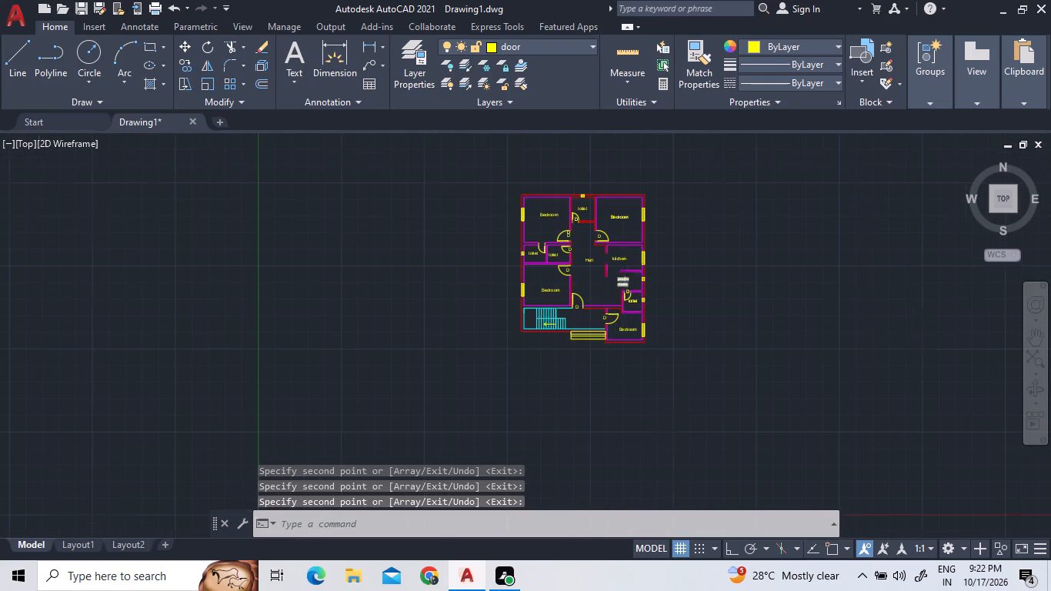
scroll(627, 277, "up", 3)
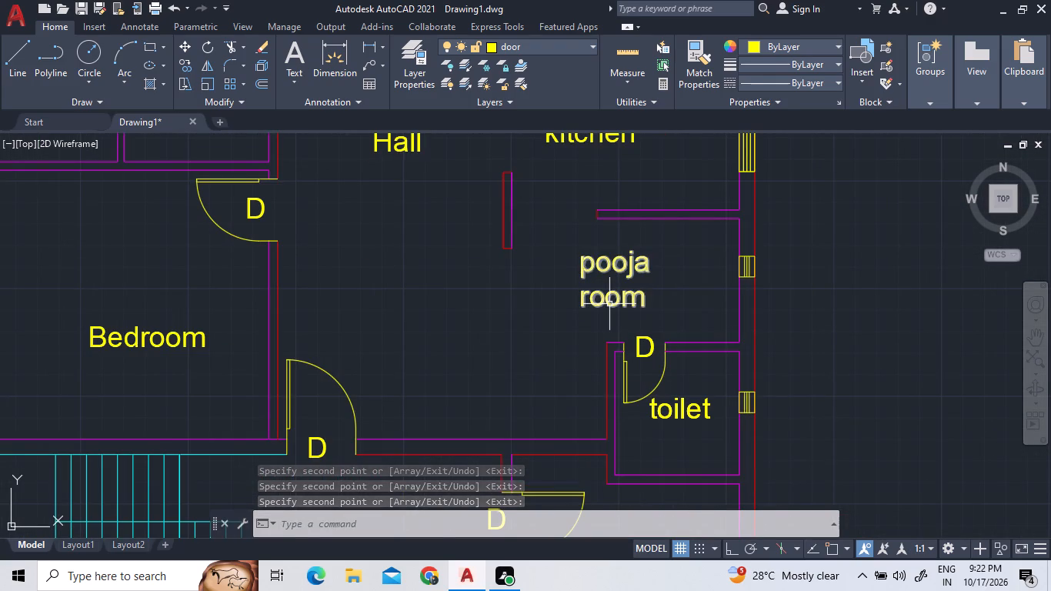
scroll(609, 304, "down", 3)
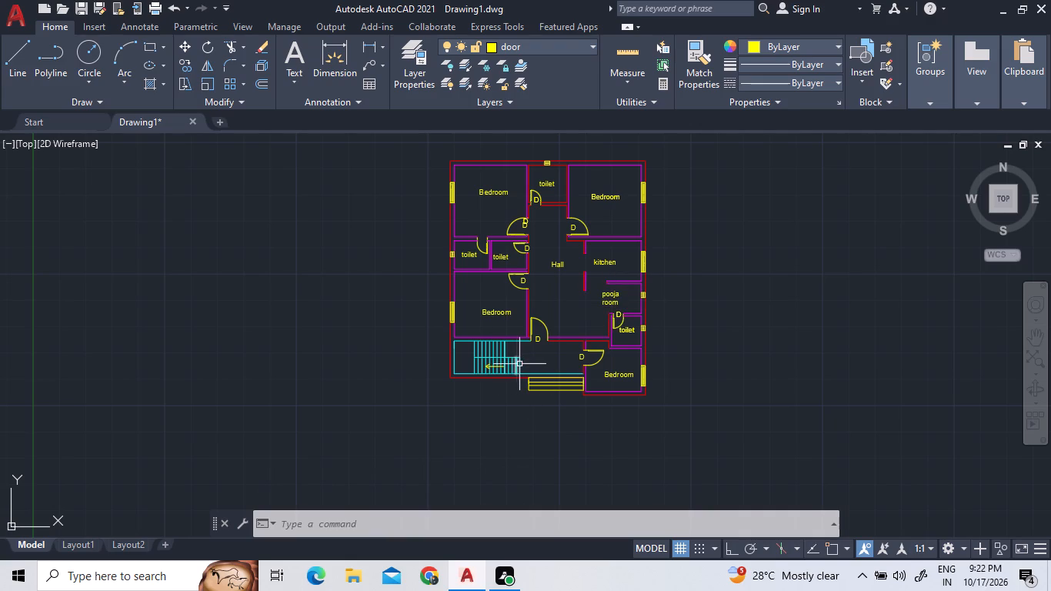
scroll(520, 362, "up", 5)
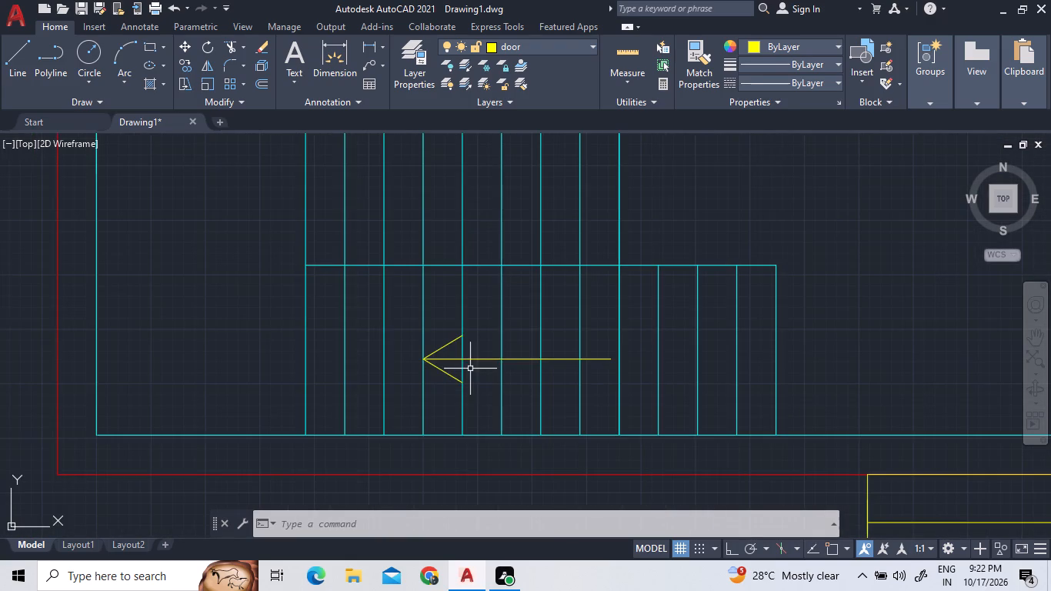
left_click(457, 363)
left_click(435, 334)
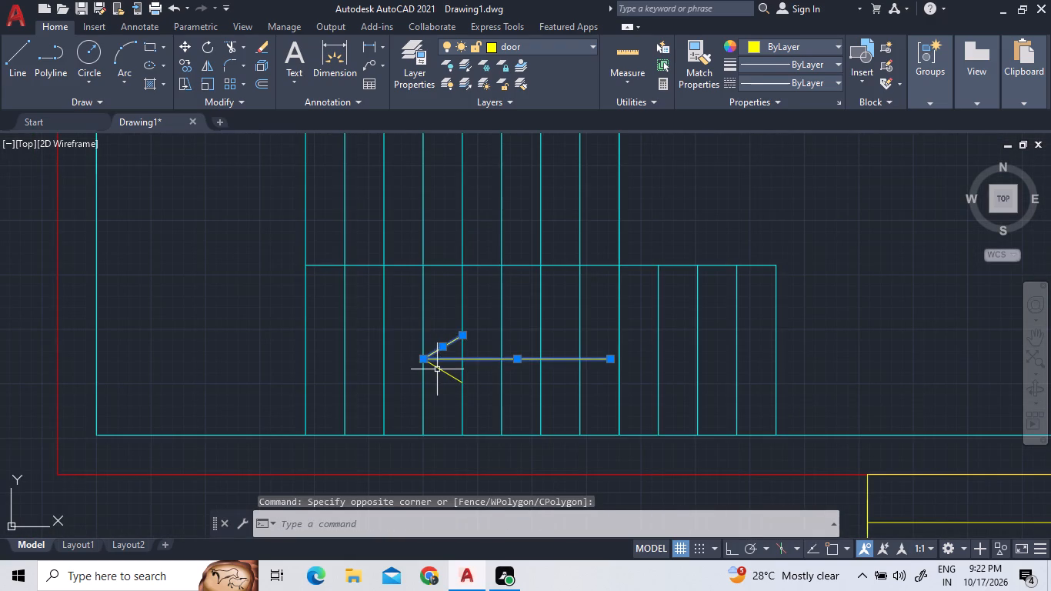
left_click(439, 367)
right_click(437, 360)
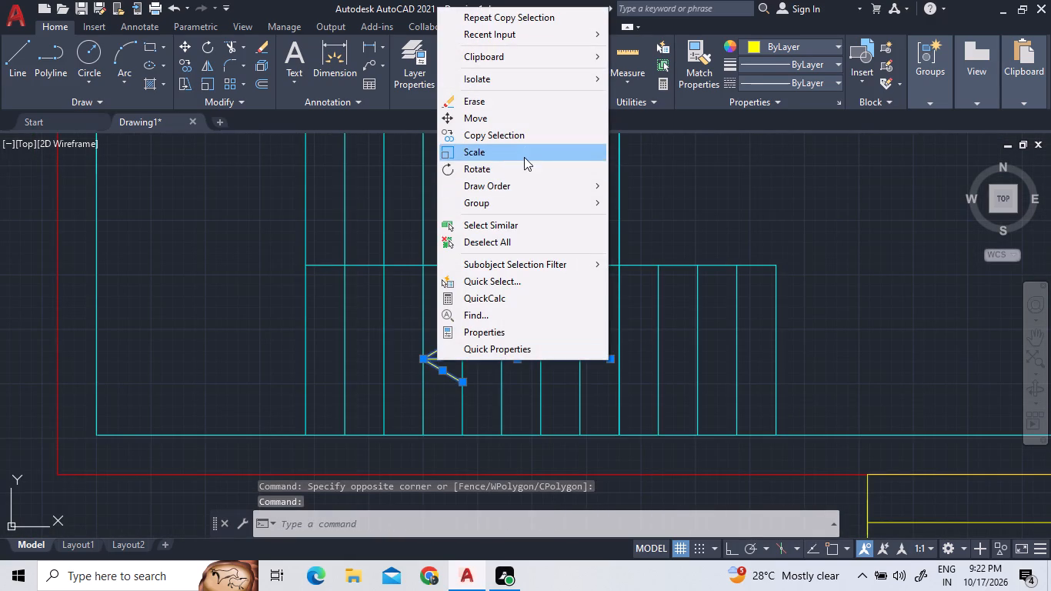
left_click(518, 172)
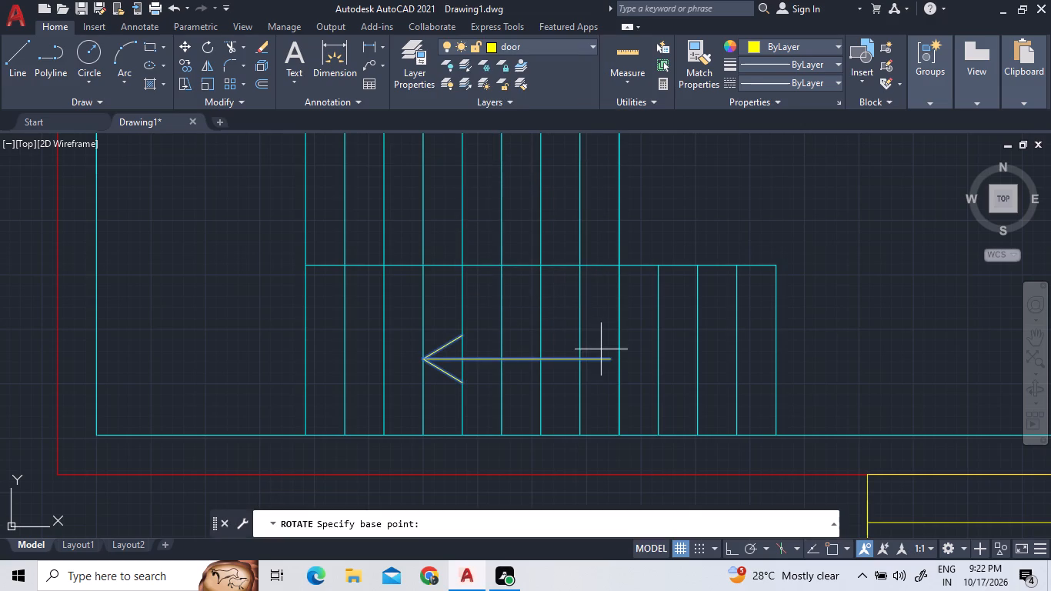
left_click(424, 358)
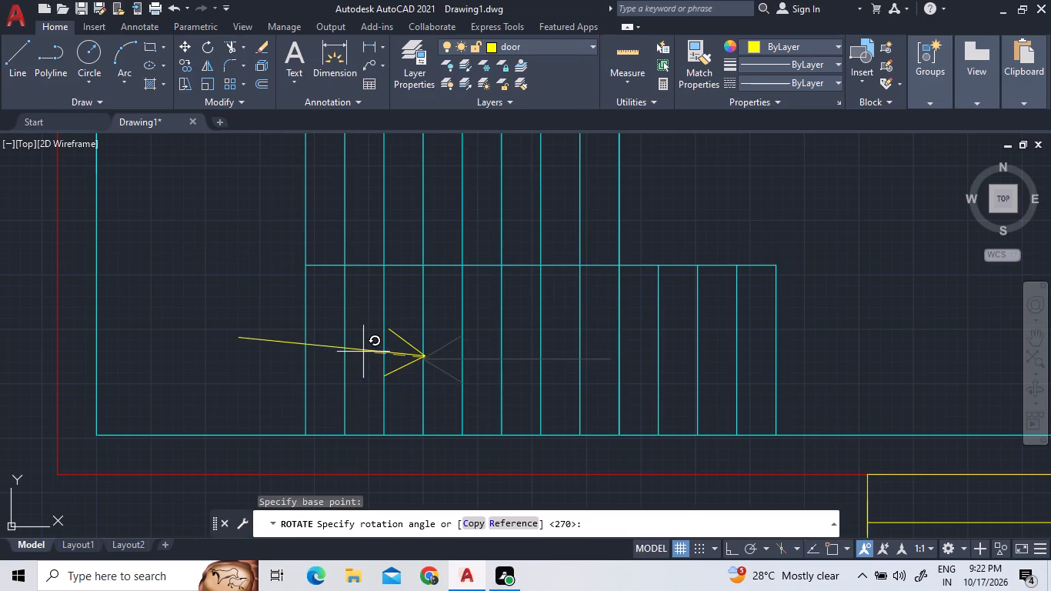
left_click(351, 356)
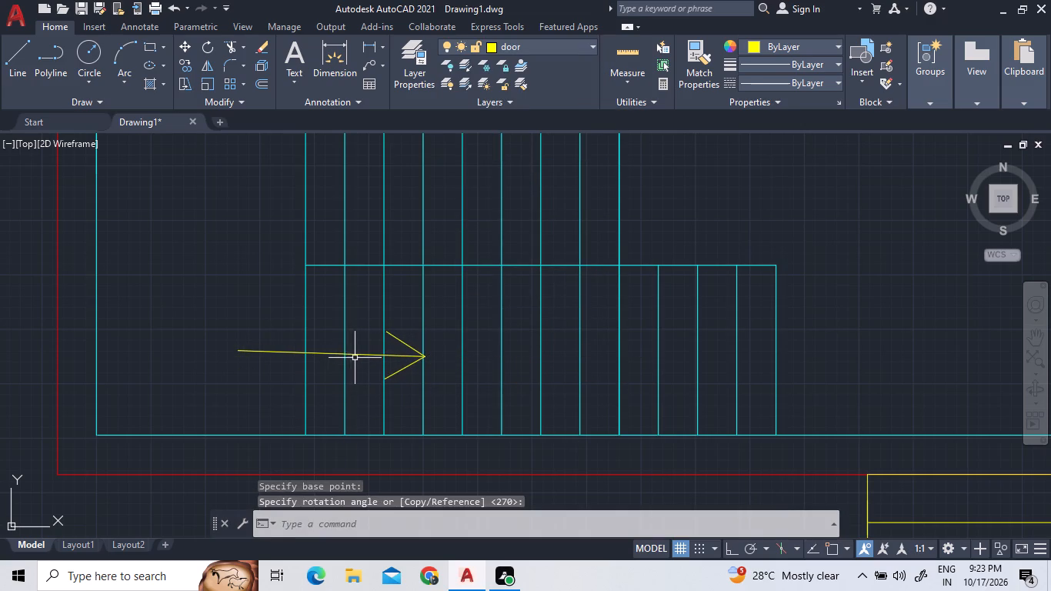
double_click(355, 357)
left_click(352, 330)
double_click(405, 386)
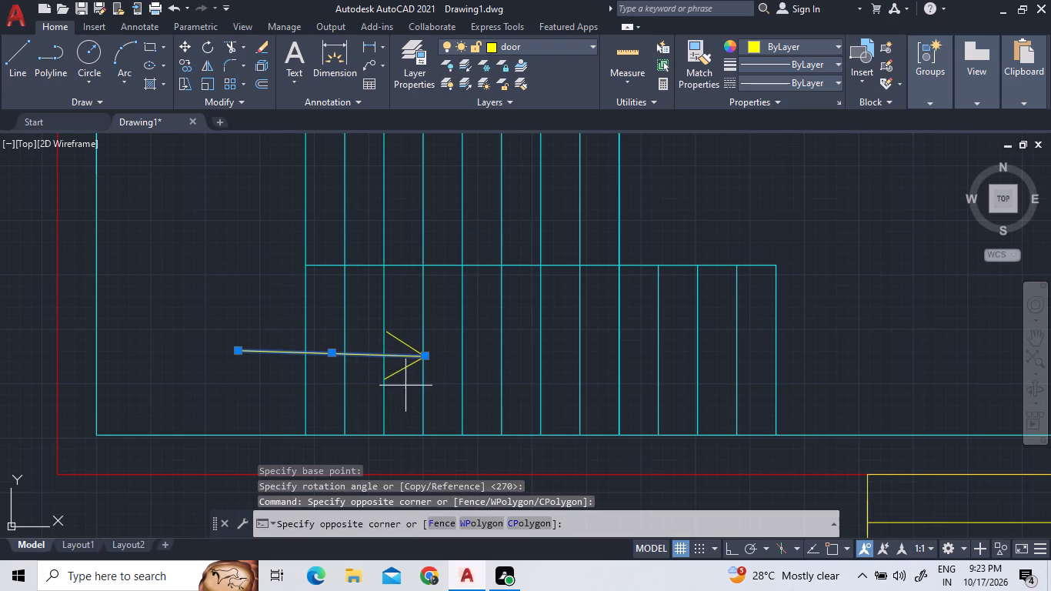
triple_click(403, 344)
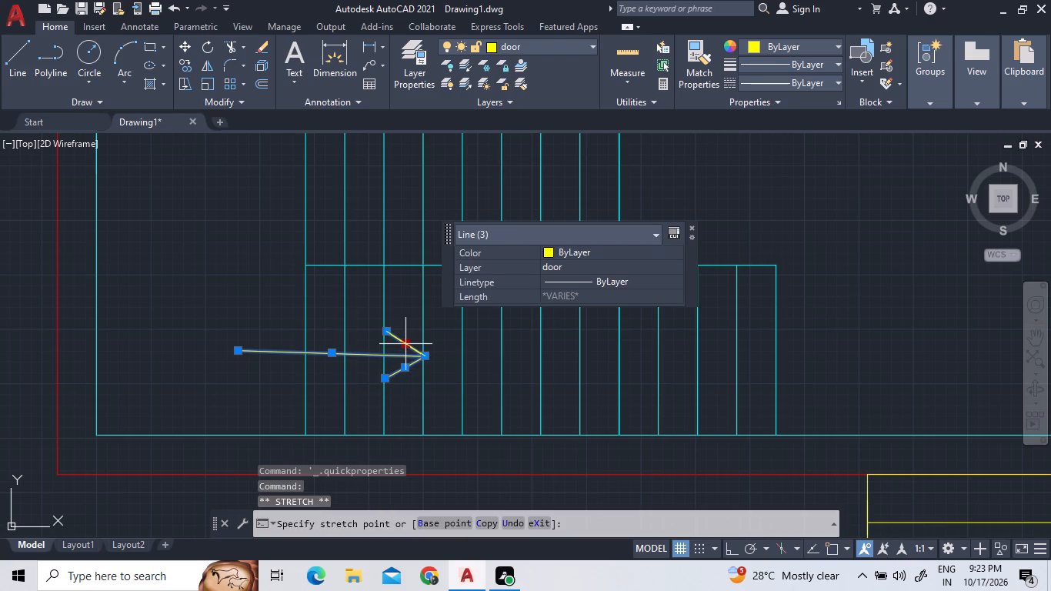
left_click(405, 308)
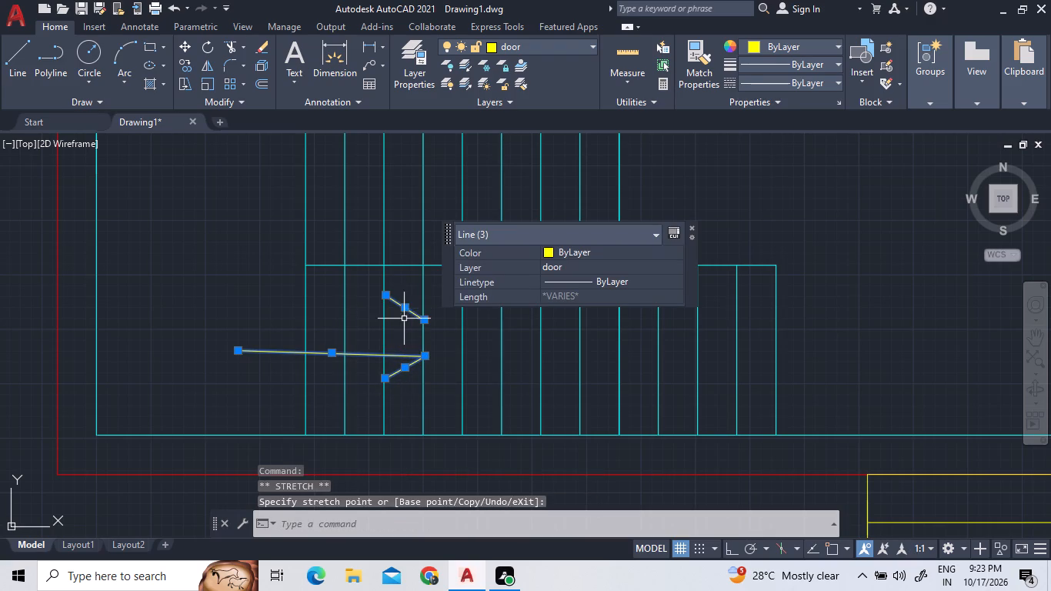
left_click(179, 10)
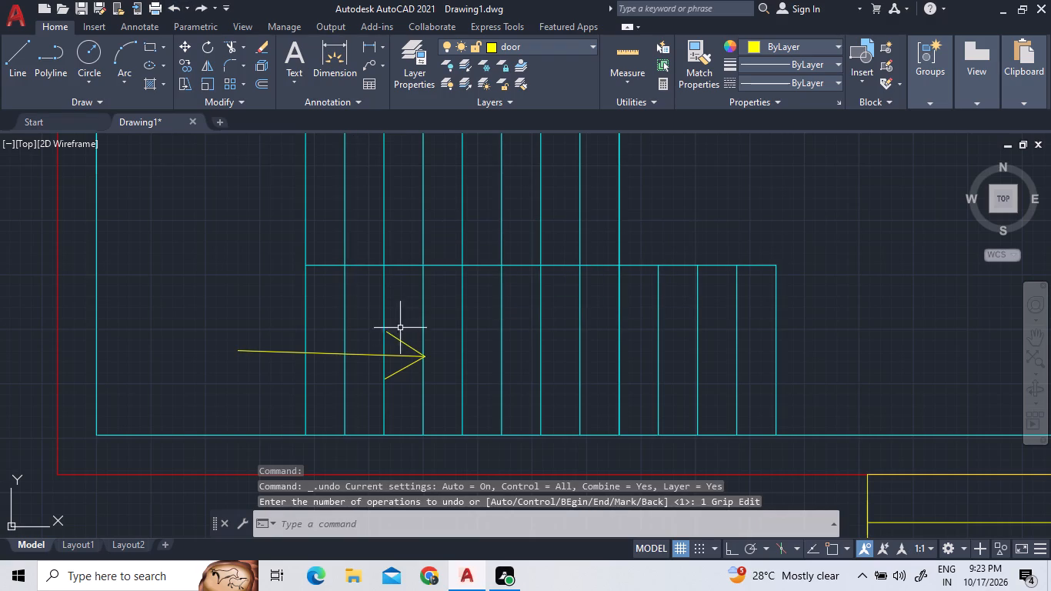
Move the whole stair arrow from the lower flight up onto the upper flight, with its head near the flight's east end.
double_click(405, 386)
double_click(402, 332)
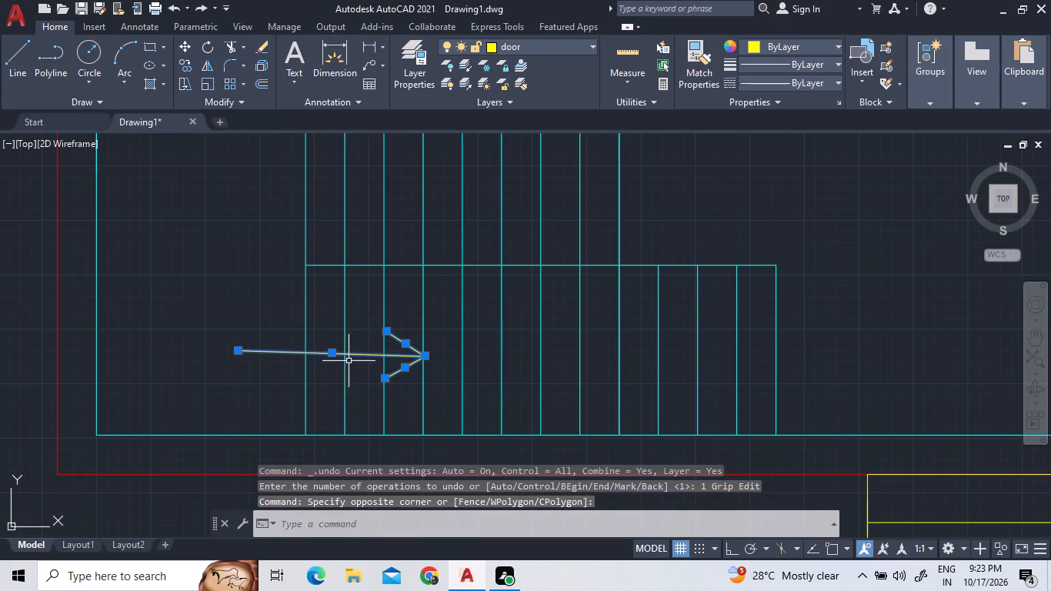
right_click(338, 306)
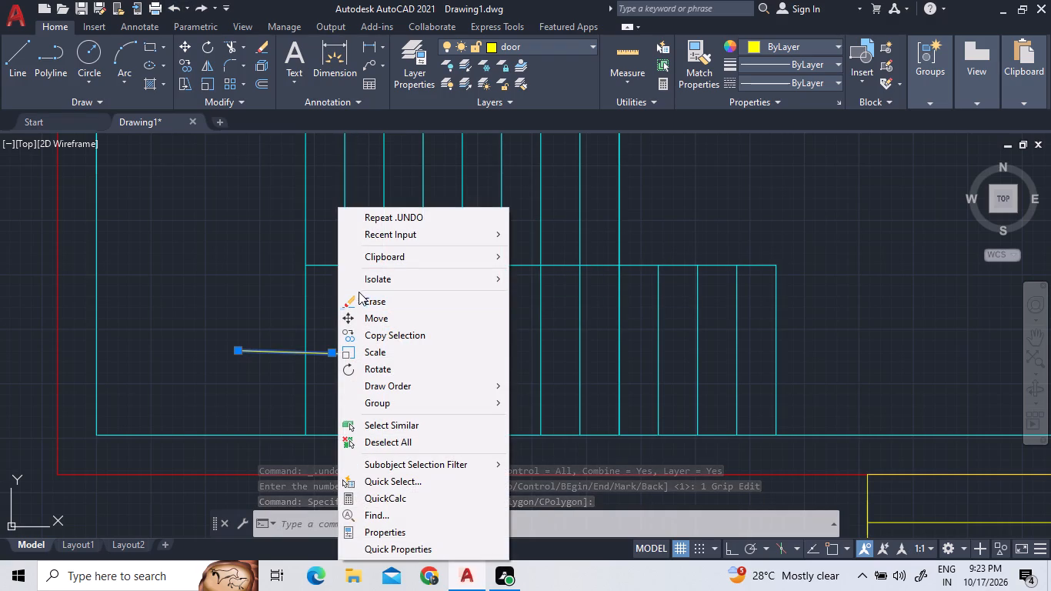
left_click(388, 321)
left_click(397, 356)
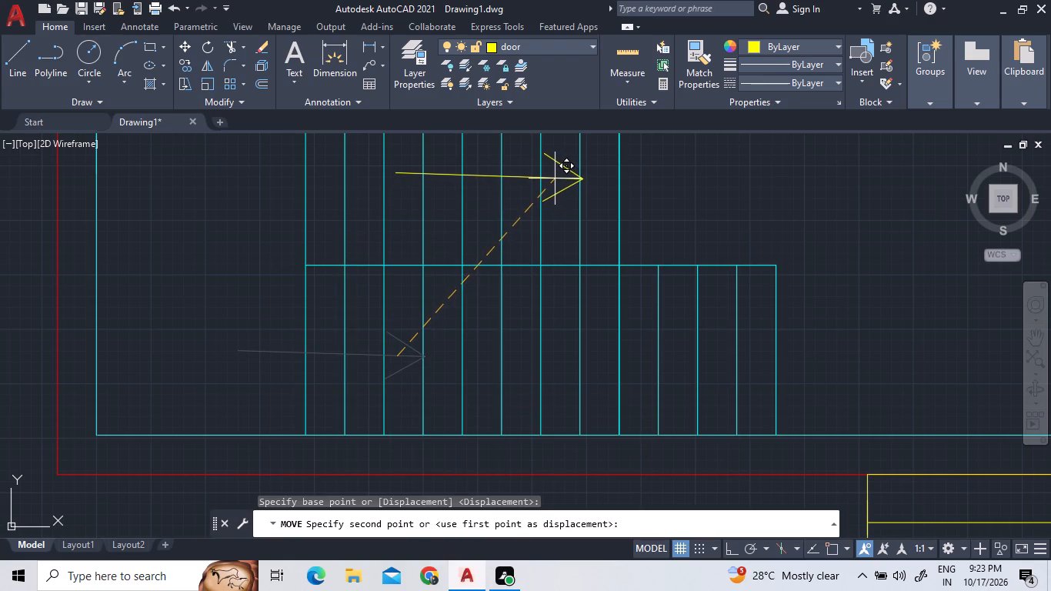
left_click(554, 179)
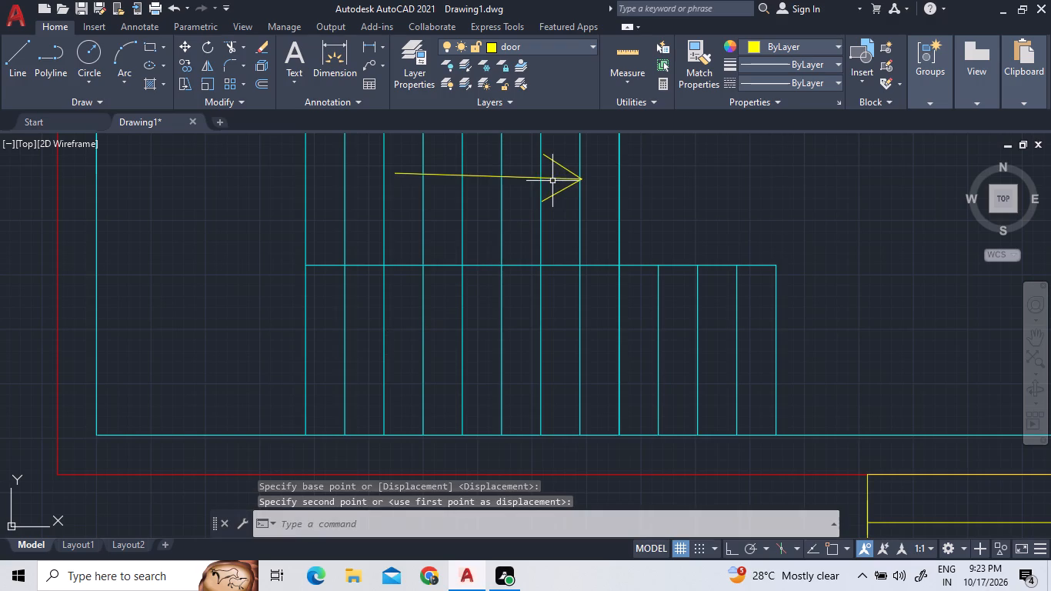
Add a multiline text label reading UP just east of the upper stair flight, beside the arrowhead.
scroll(485, 319, "down", 3)
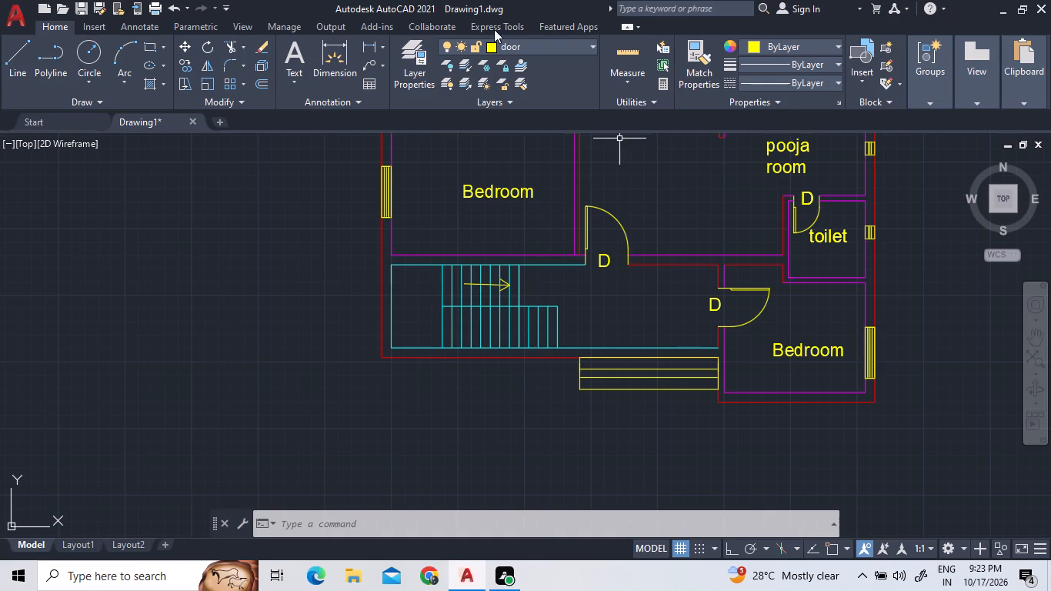
double_click(300, 48)
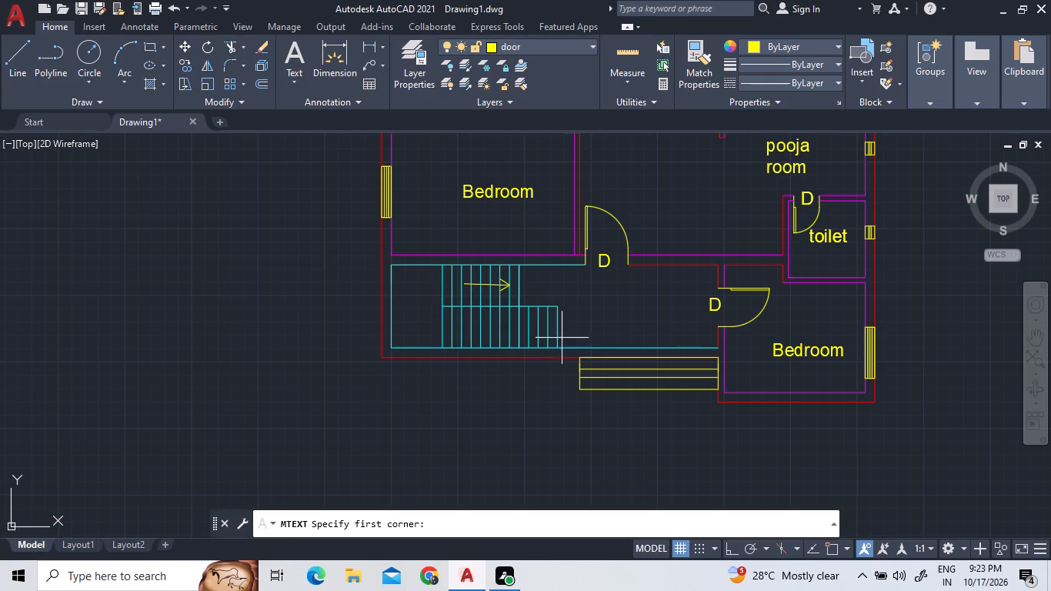
double_click(533, 276)
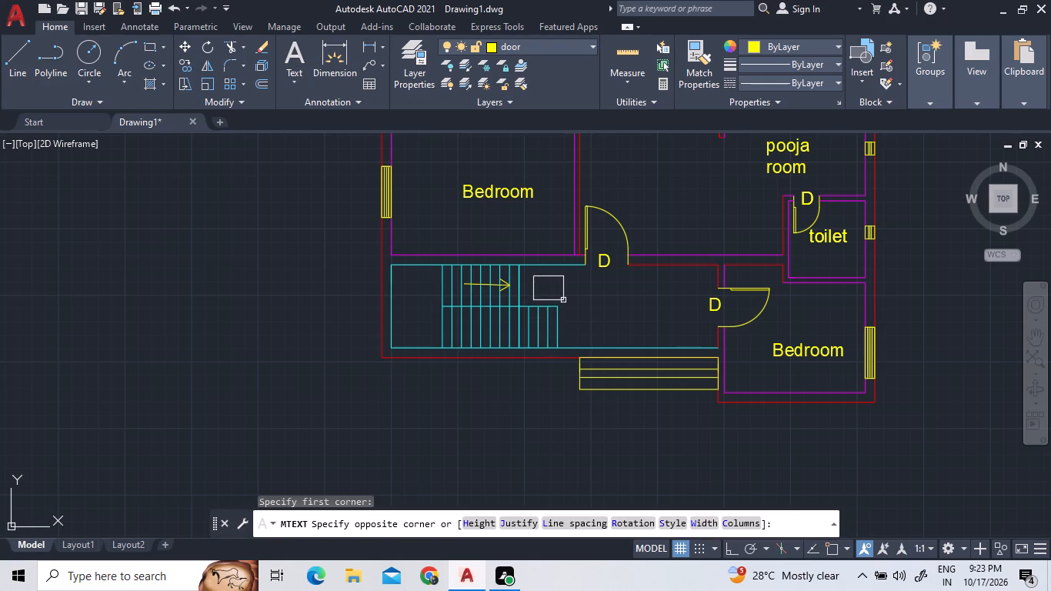
triple_click(563, 300)
left_click(563, 300)
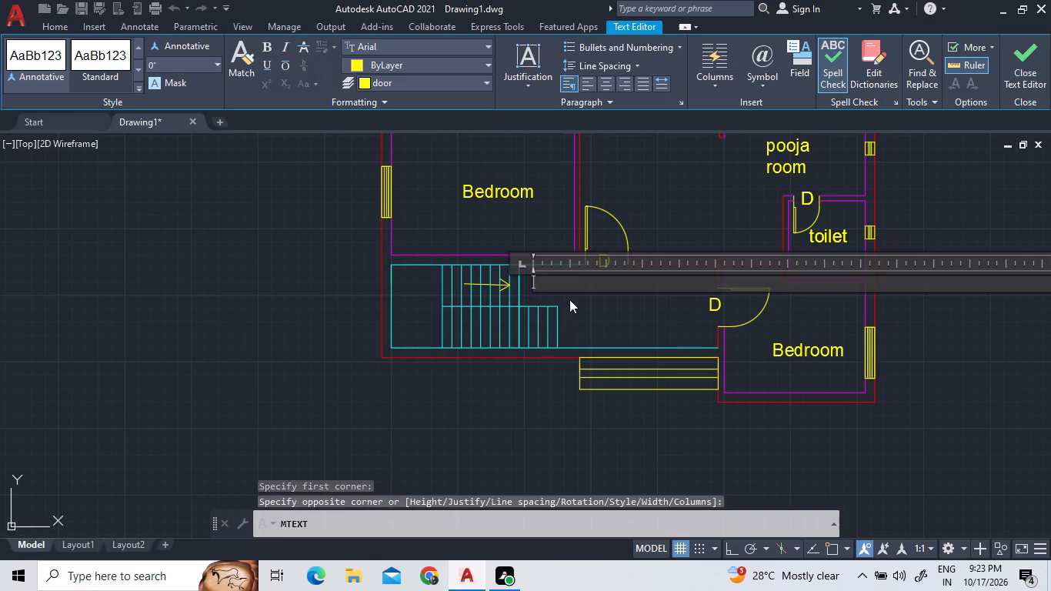
key("u")
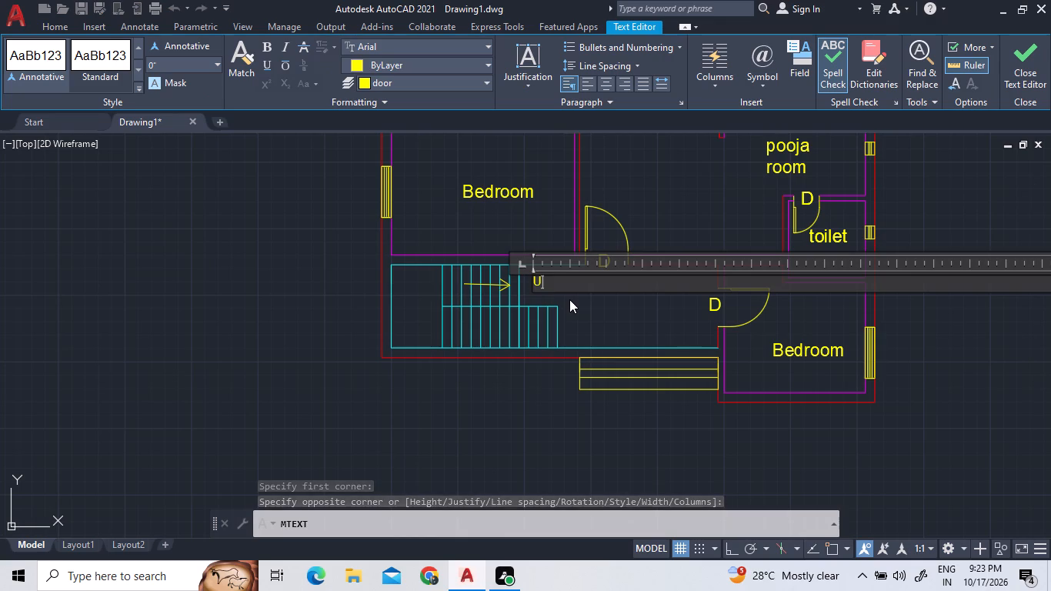
key("p")
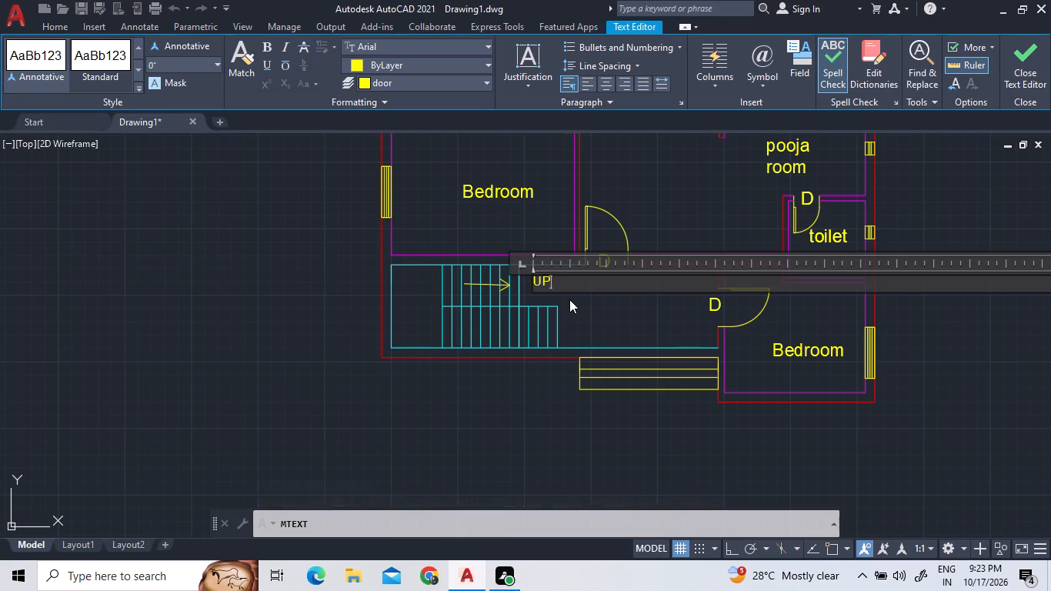
Set the text height of the UP label to 1' and finish editing it.
triple_click(566, 289)
left_click(564, 286)
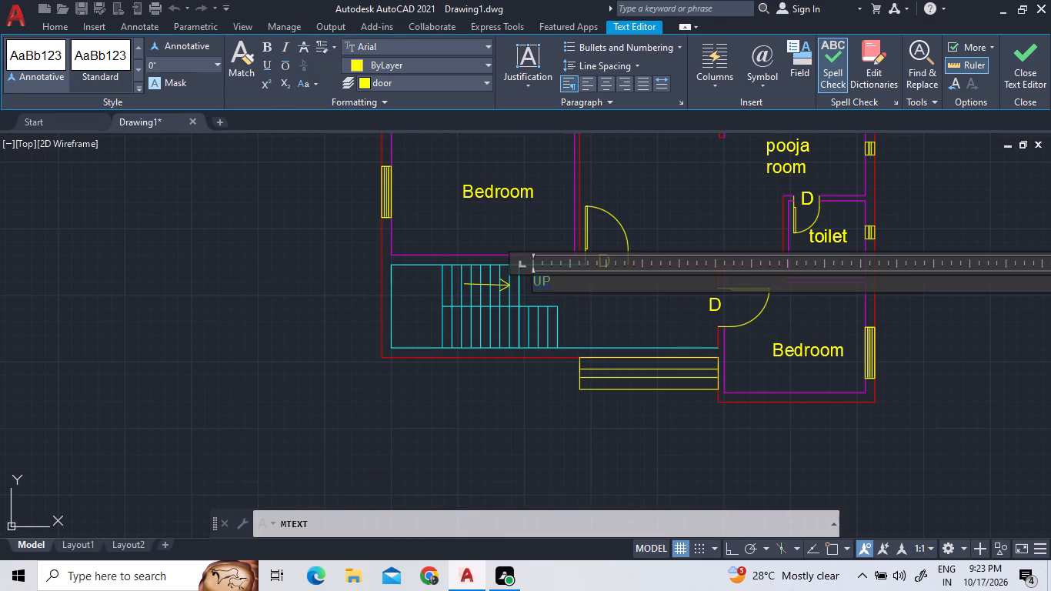
double_click(215, 68)
left_click(216, 69)
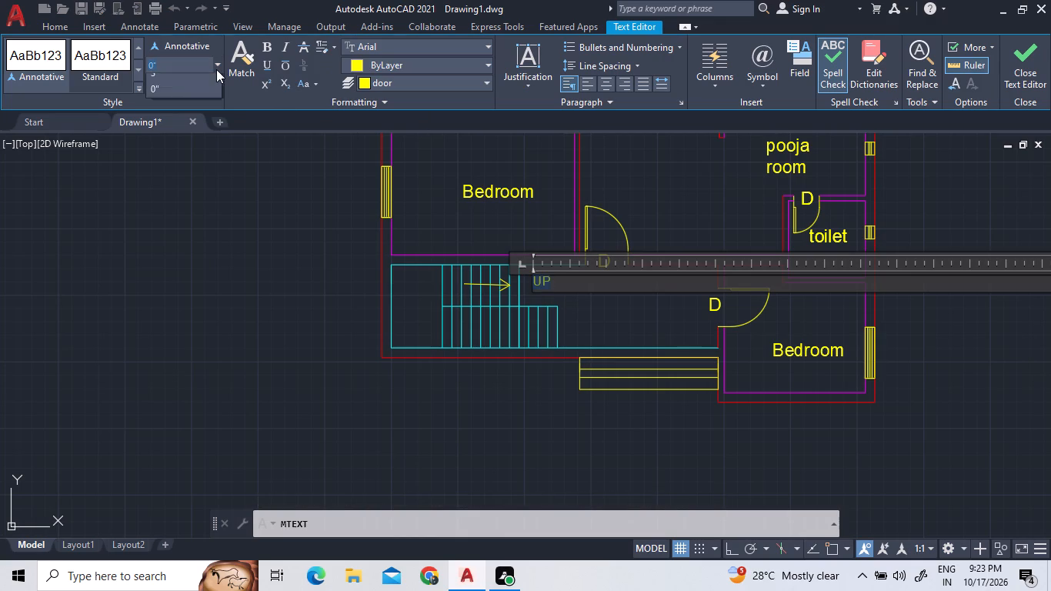
double_click(201, 102)
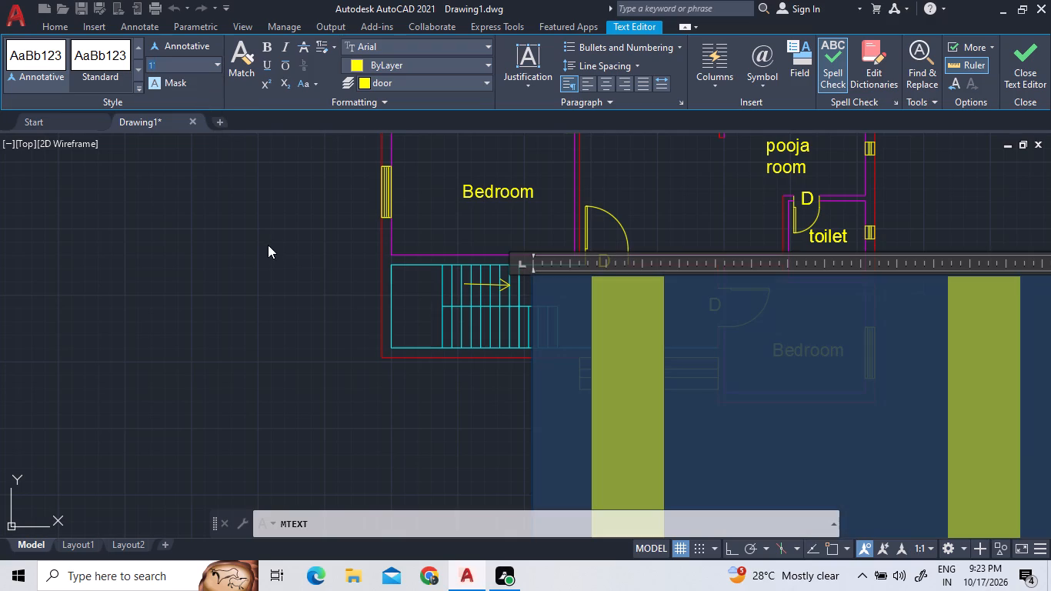
double_click(268, 245)
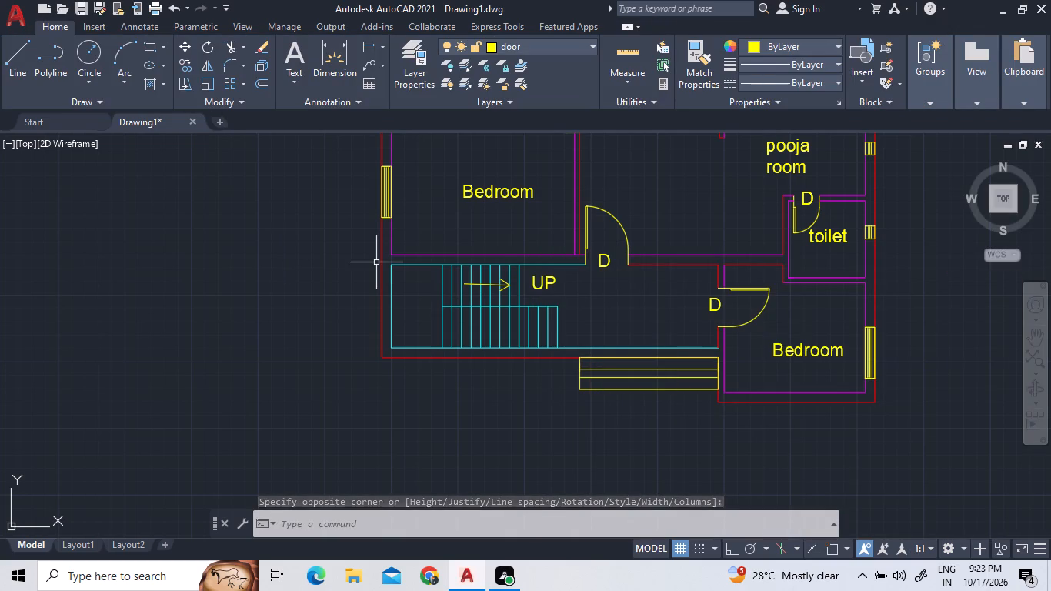
Add a multiline text label reading W just outside the southeast bedroom's east window.
scroll(378, 285, "down", 2)
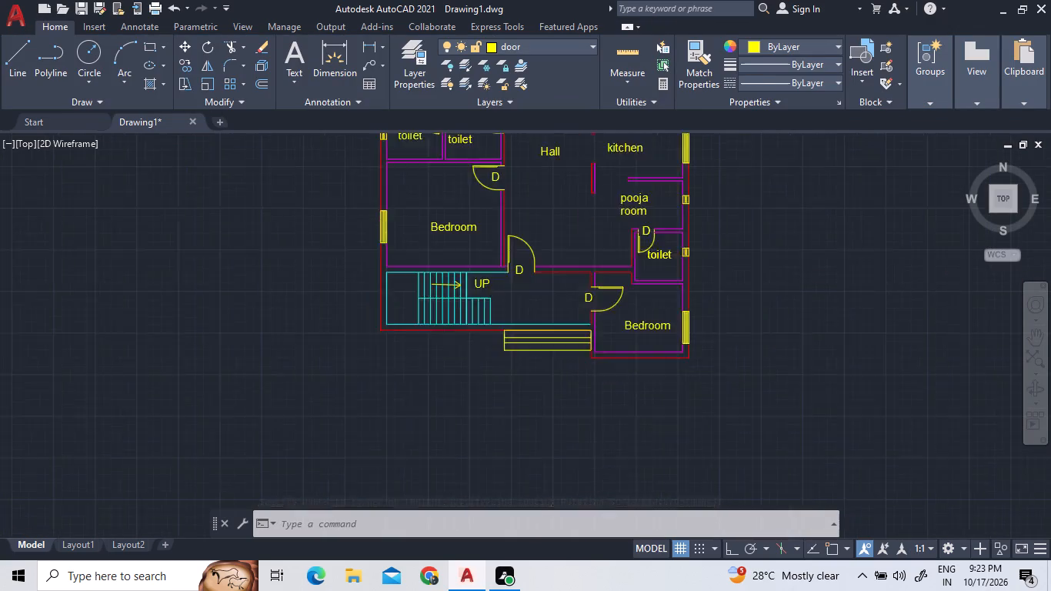
scroll(659, 326, "up", 1)
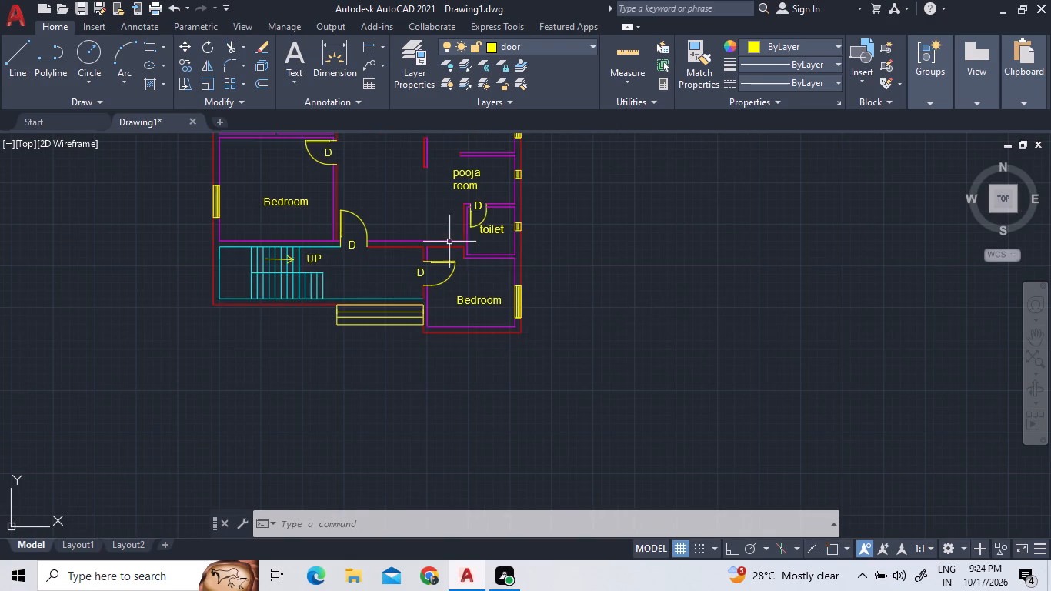
left_click(292, 60)
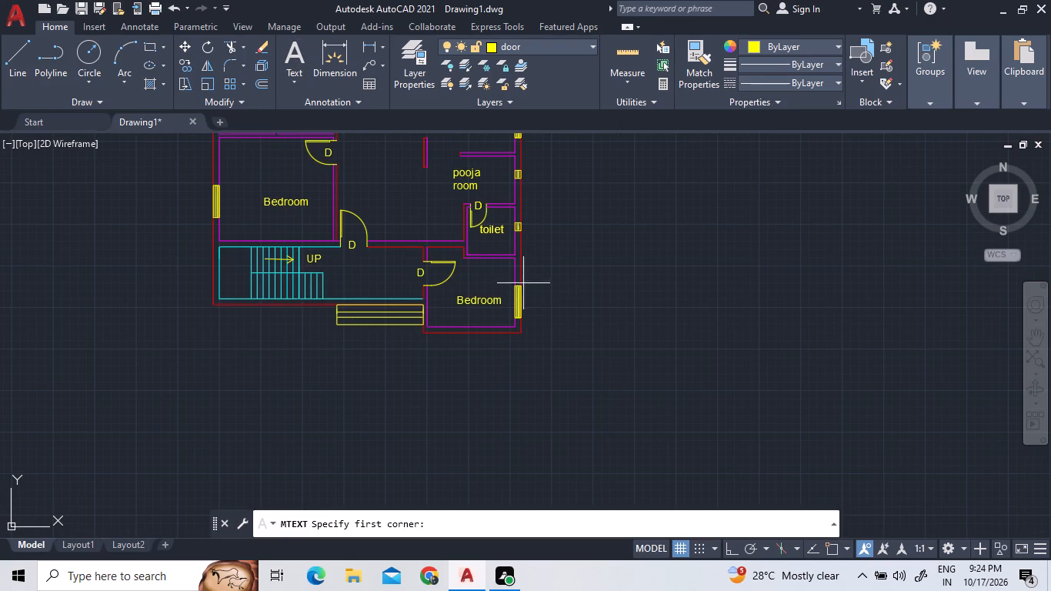
left_click(535, 292)
left_click(562, 315)
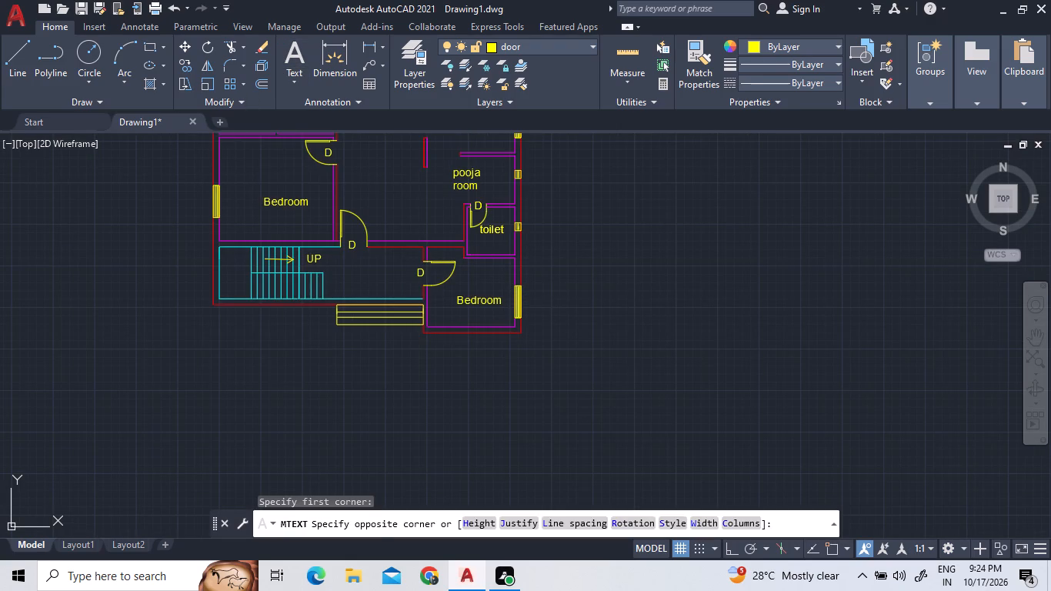
key("w")
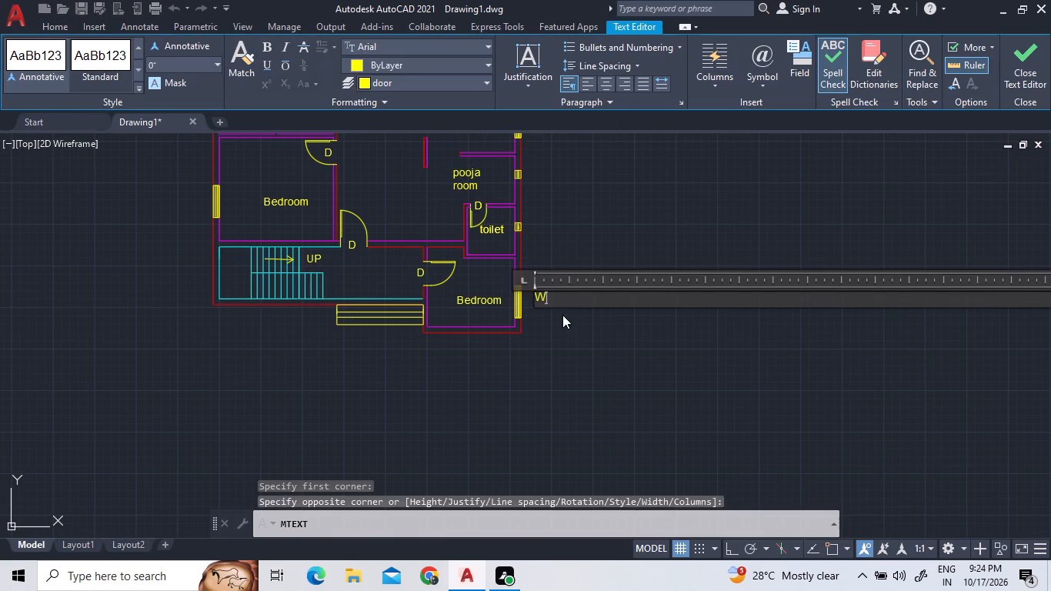
Set the text height of the W label to 1' and finish editing it.
triple_click(563, 297)
double_click(564, 297)
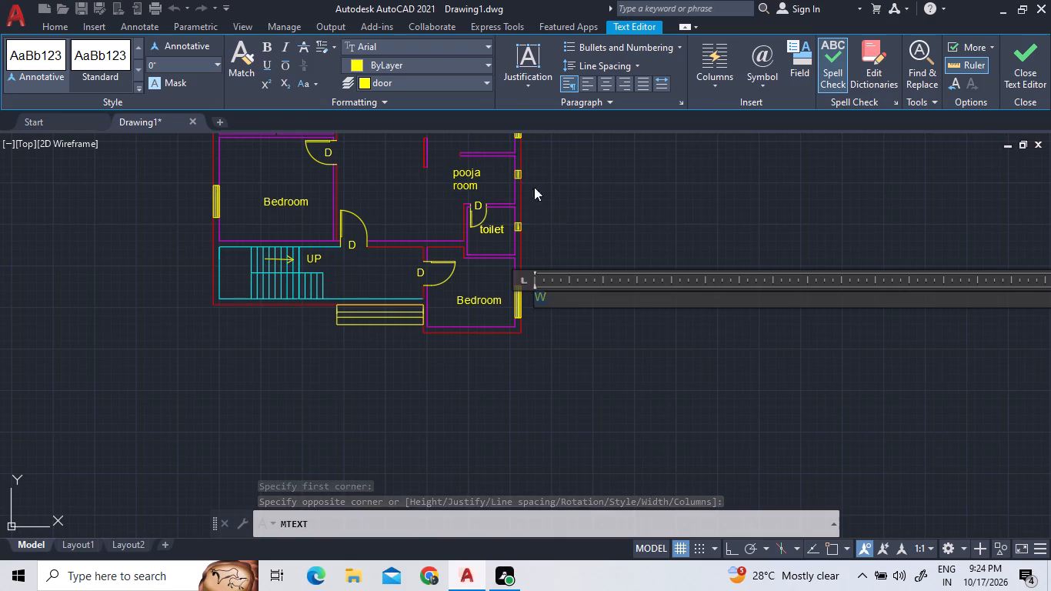
double_click(213, 65)
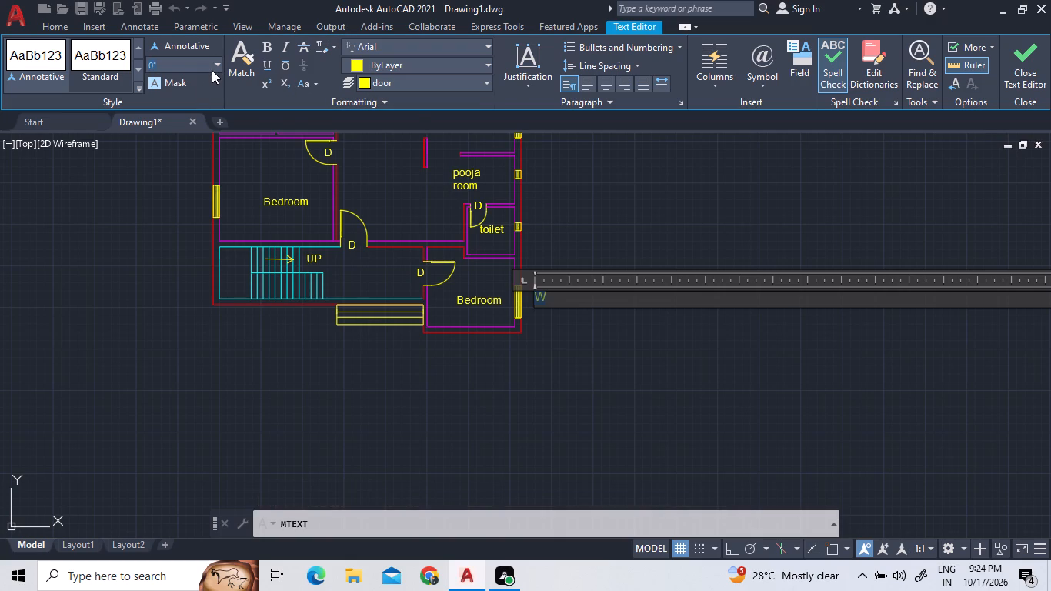
double_click(212, 70)
double_click(217, 65)
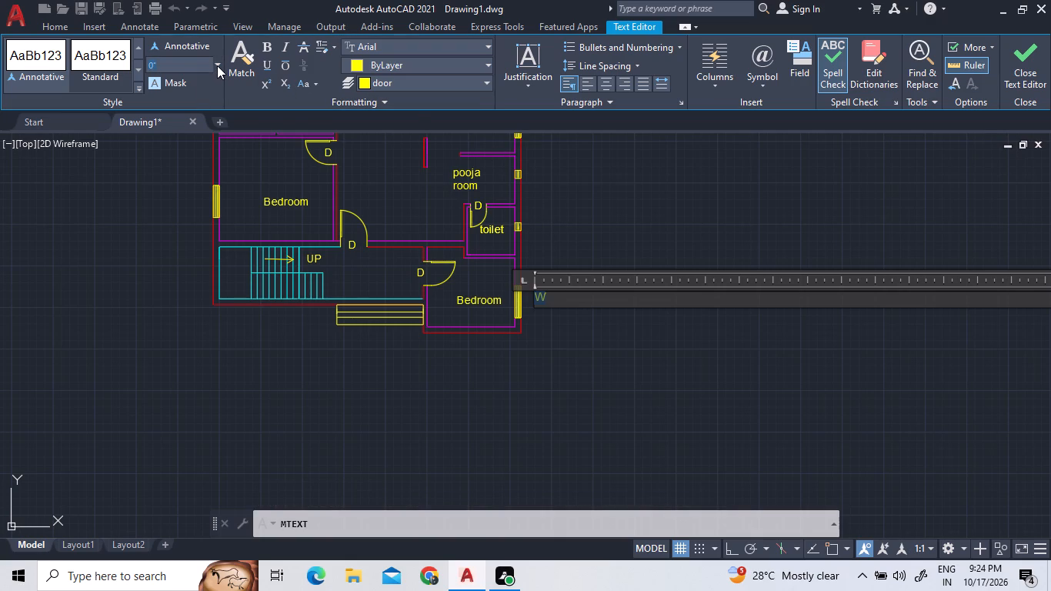
left_click(212, 62)
left_click(216, 64)
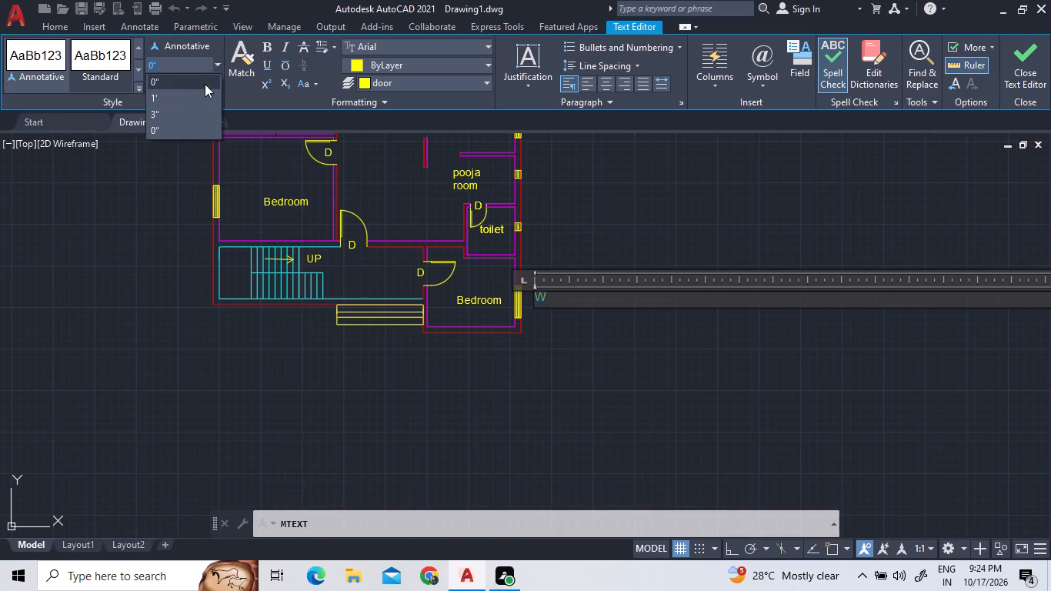
left_click(189, 98)
double_click(700, 217)
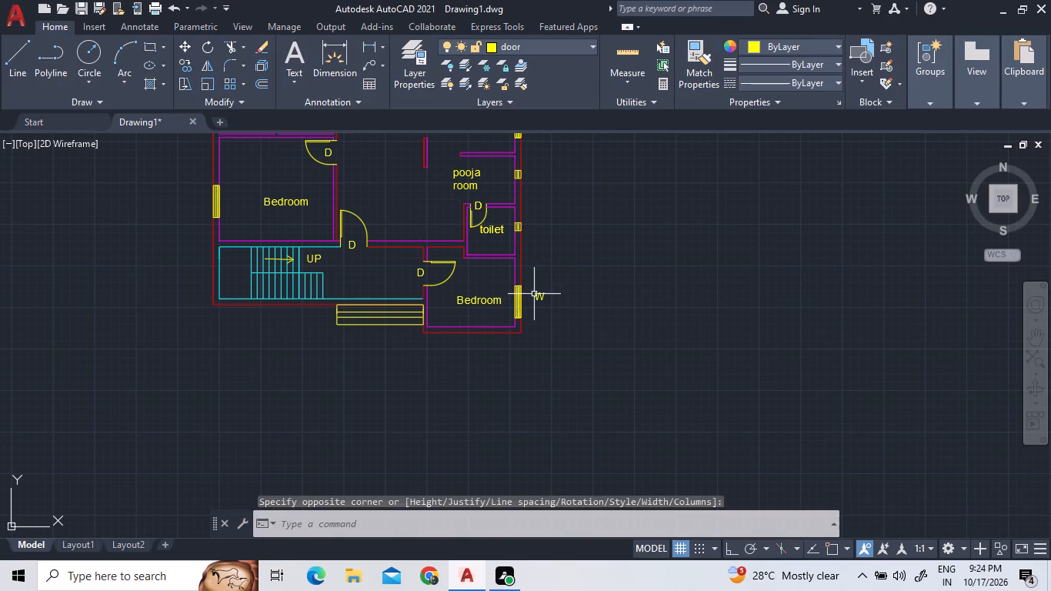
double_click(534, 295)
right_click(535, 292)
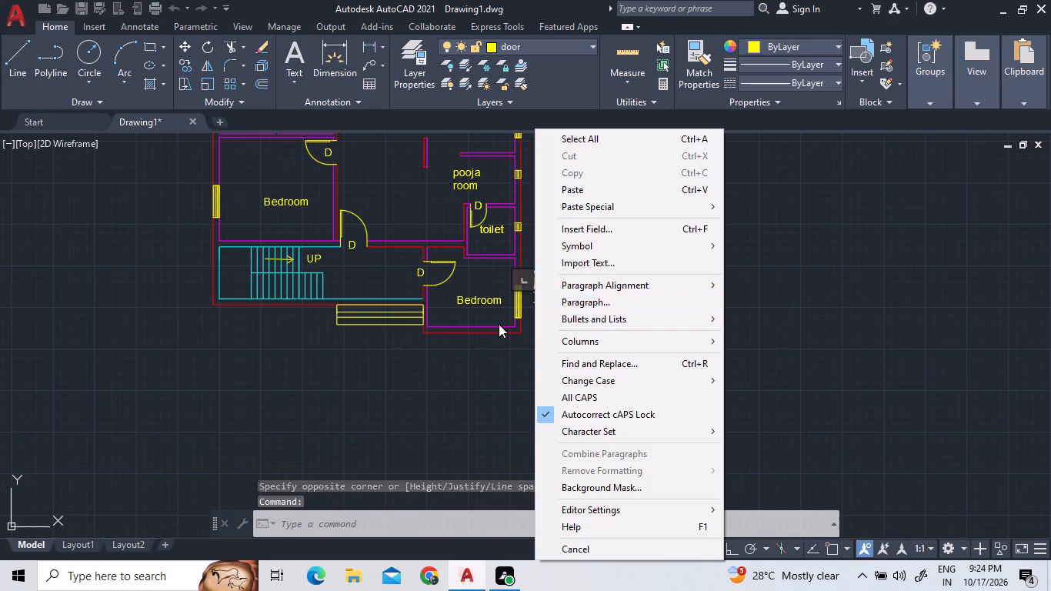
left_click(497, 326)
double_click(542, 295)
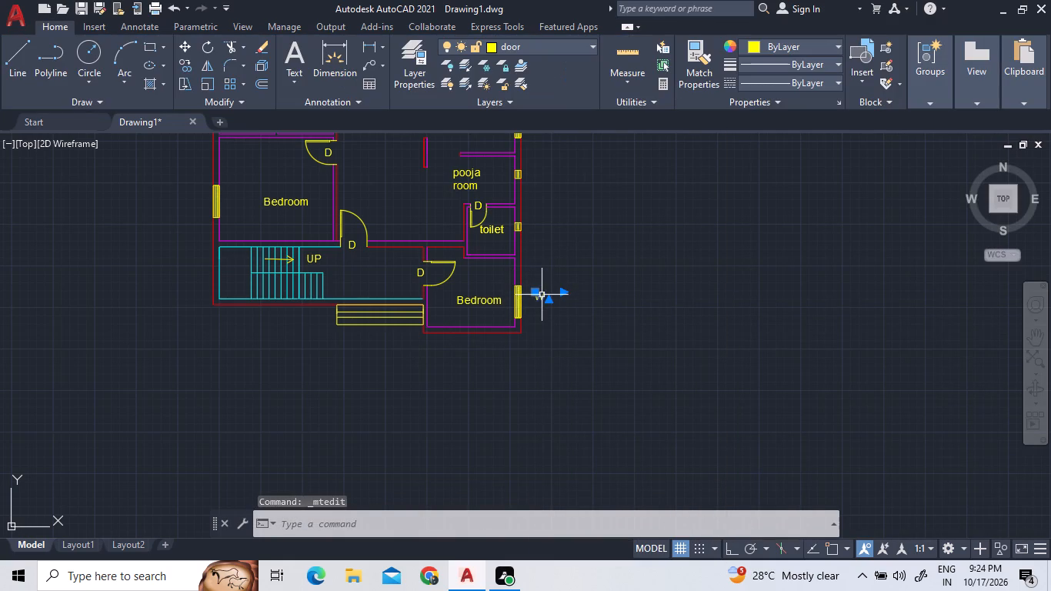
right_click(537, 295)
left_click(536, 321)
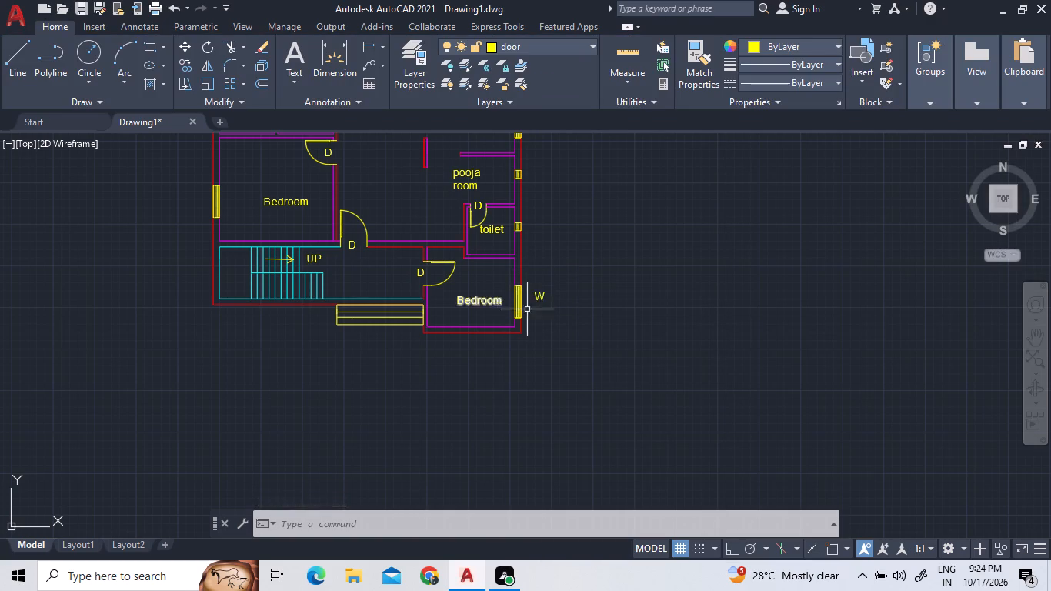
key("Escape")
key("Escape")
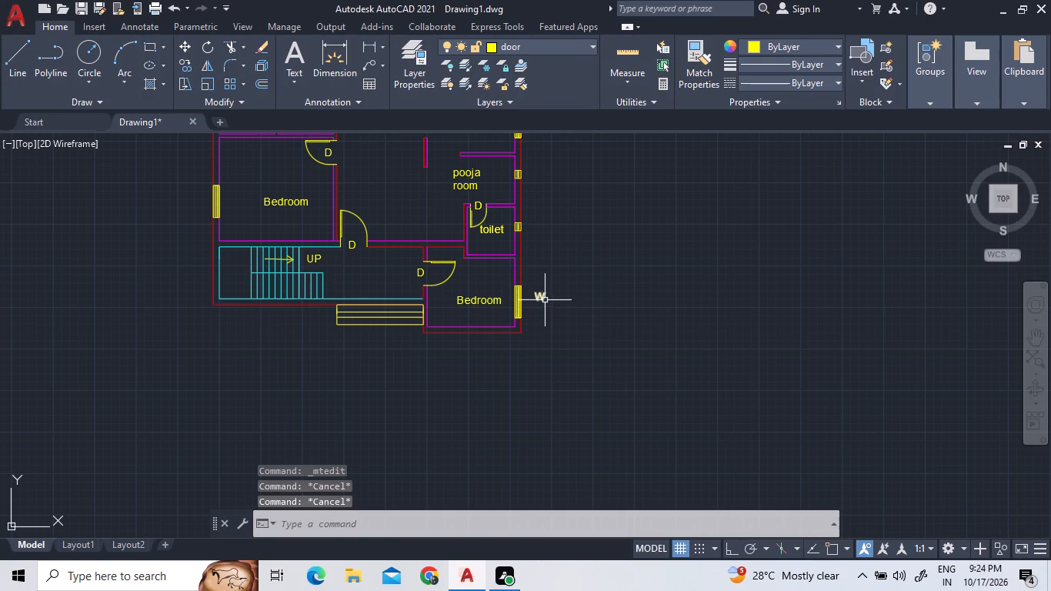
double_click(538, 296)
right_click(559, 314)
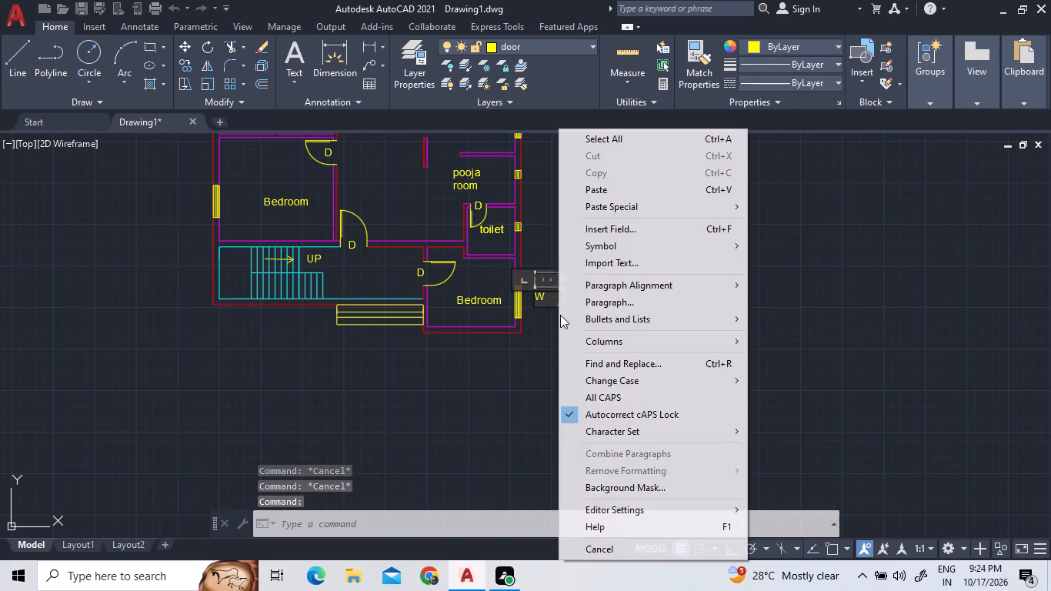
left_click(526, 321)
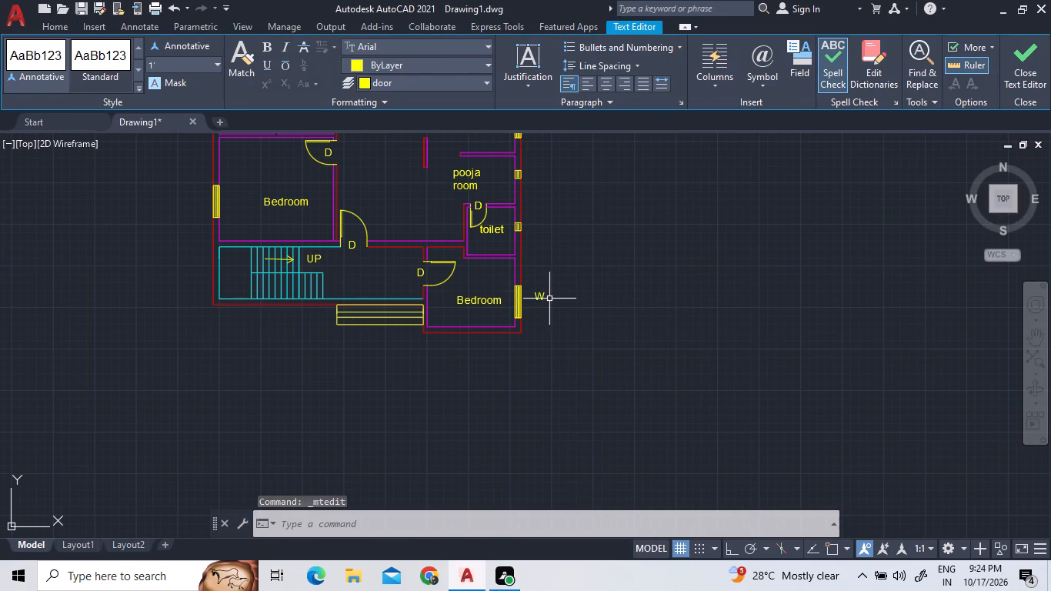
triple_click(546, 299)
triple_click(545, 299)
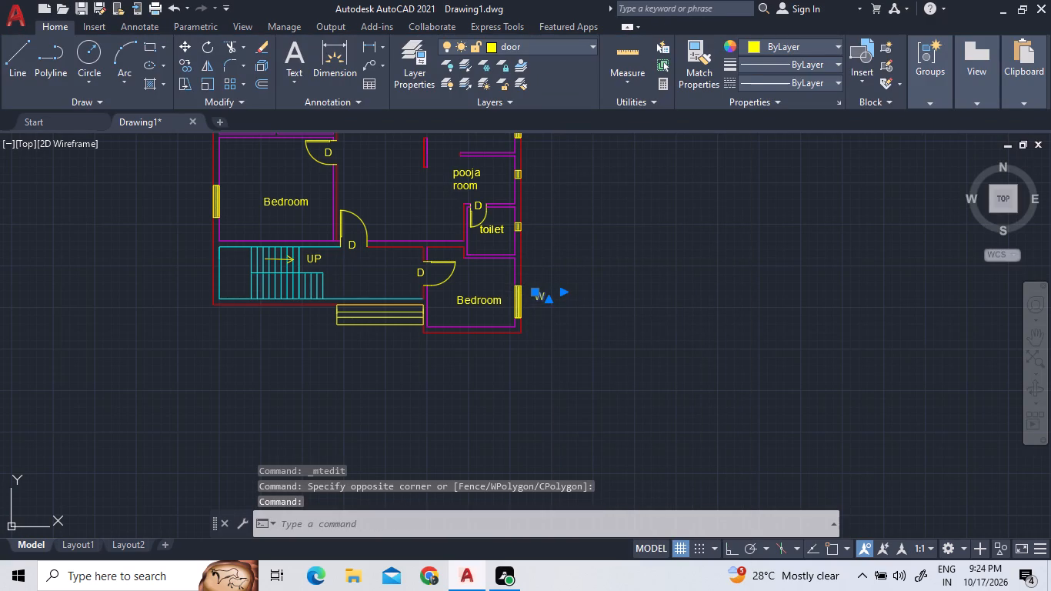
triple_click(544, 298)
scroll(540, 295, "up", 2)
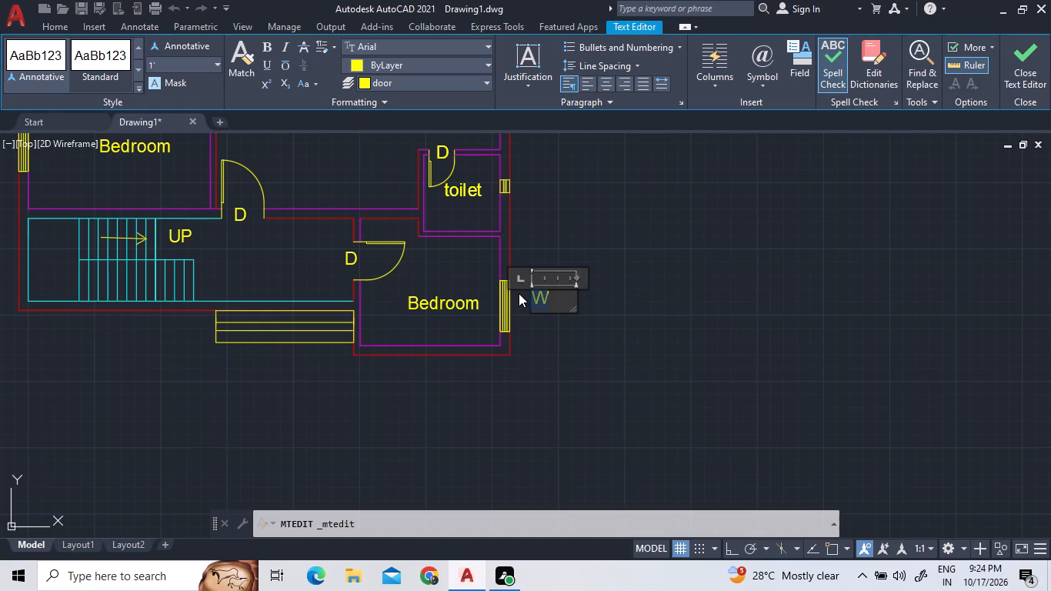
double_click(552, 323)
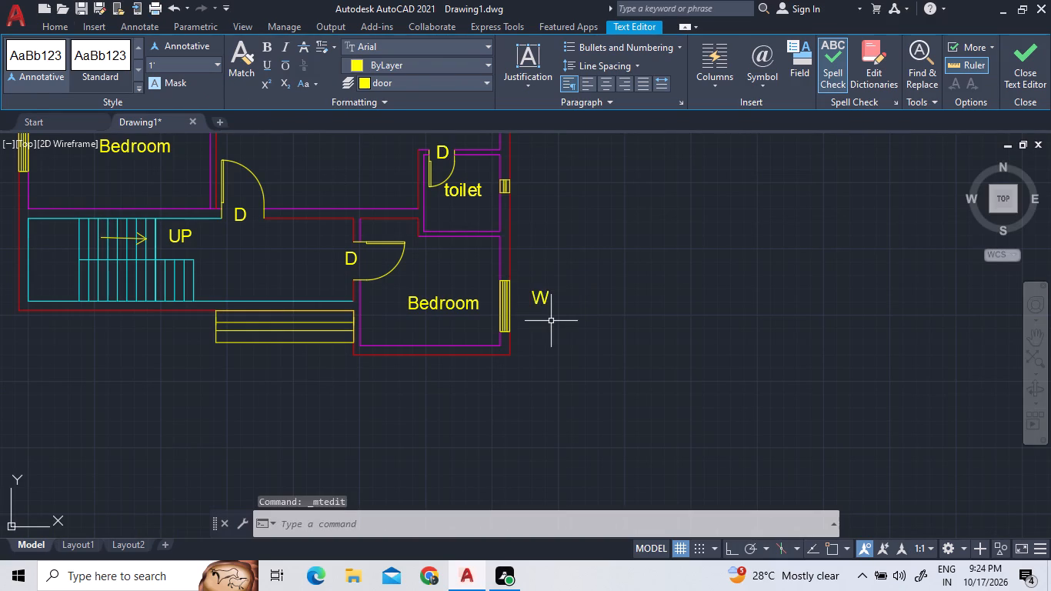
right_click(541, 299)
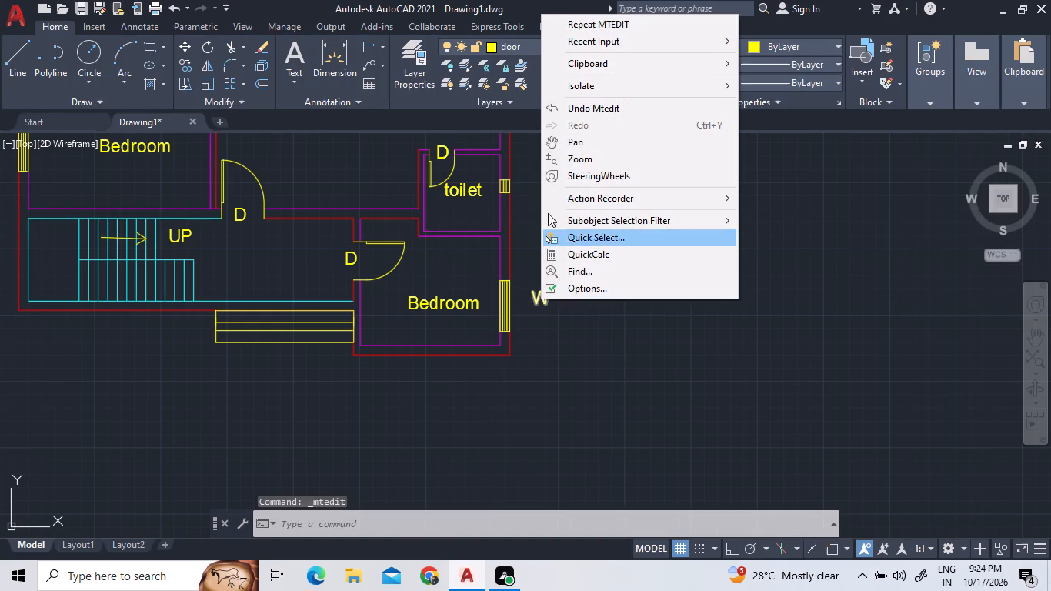
Copy the W label from the southeast bedroom's window to just outside the kitchen's east window.
left_click(532, 326)
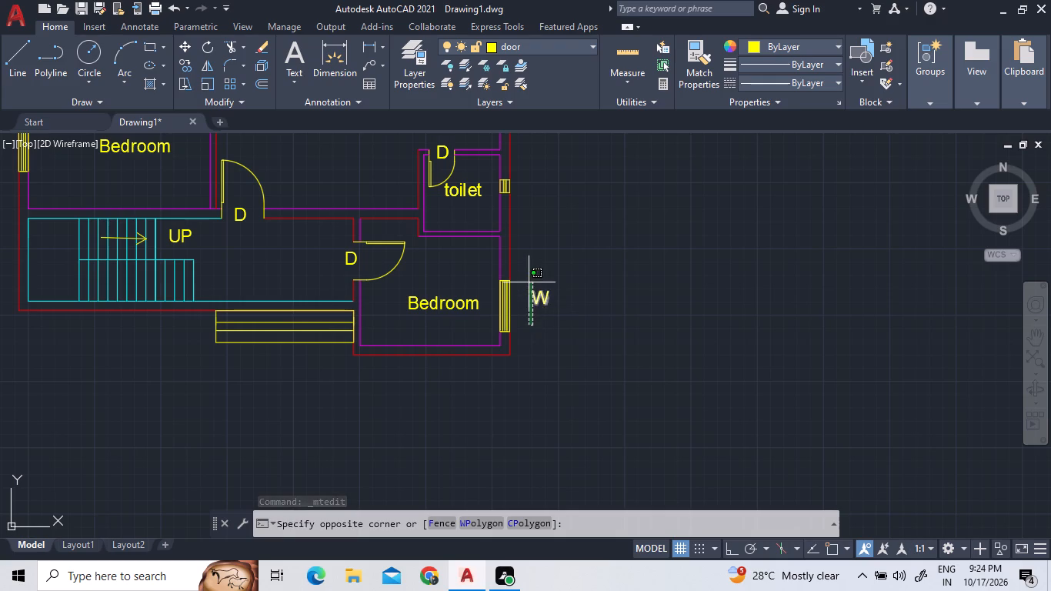
left_click(529, 282)
right_click(565, 319)
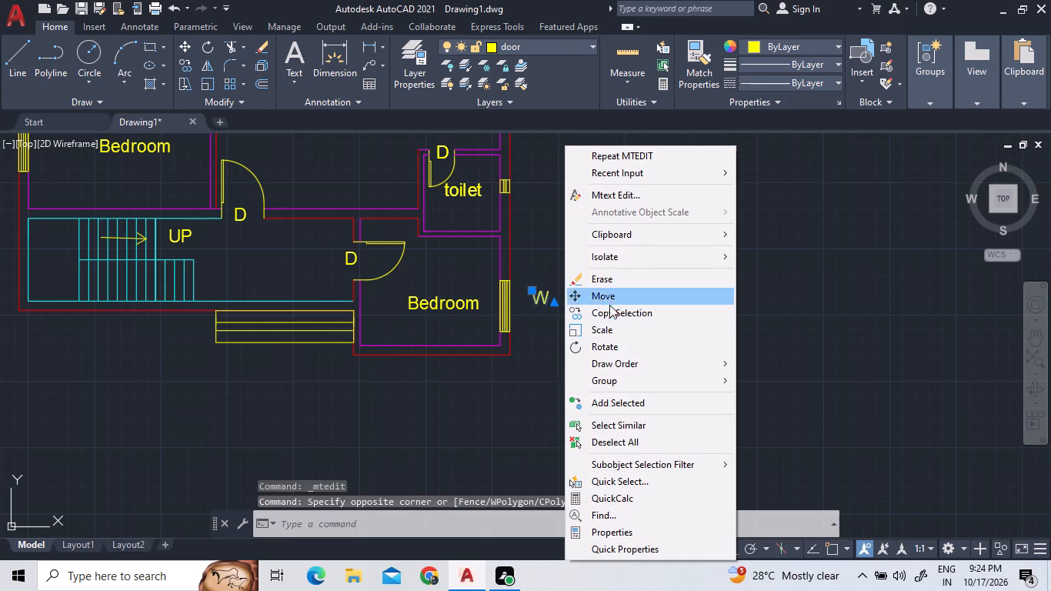
left_click(609, 316)
left_click(569, 332)
scroll(566, 324, "down", 1)
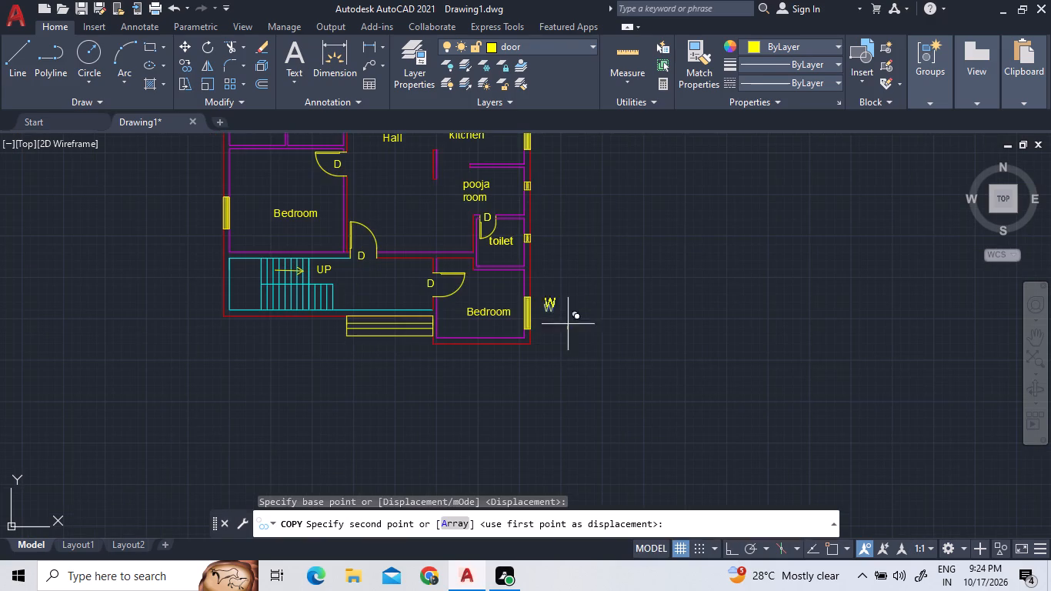
scroll(568, 251, "up", 1)
scroll(568, 252, "down", 2)
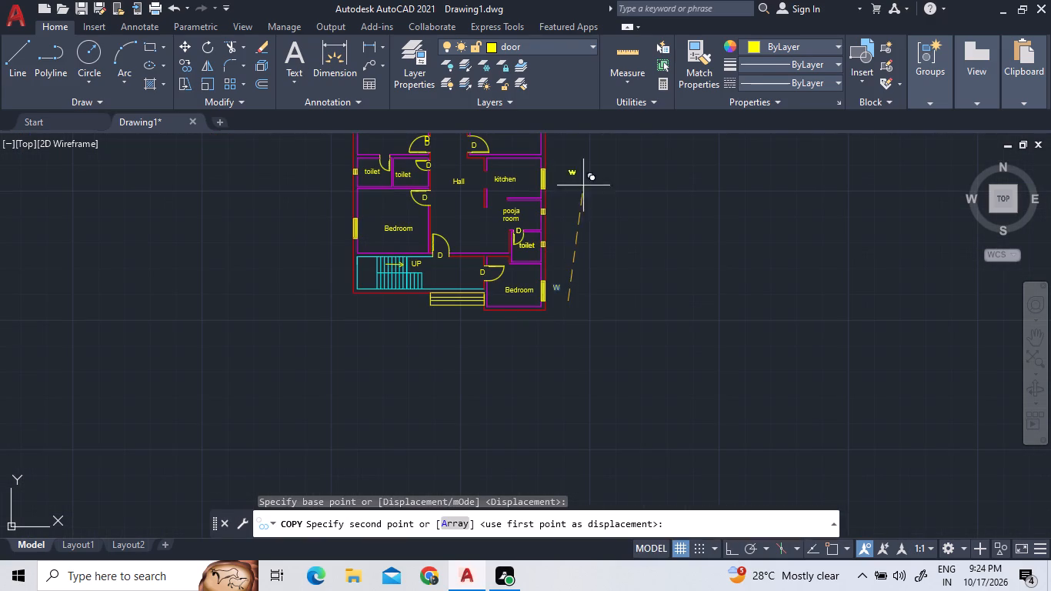
scroll(555, 169, "up", 2)
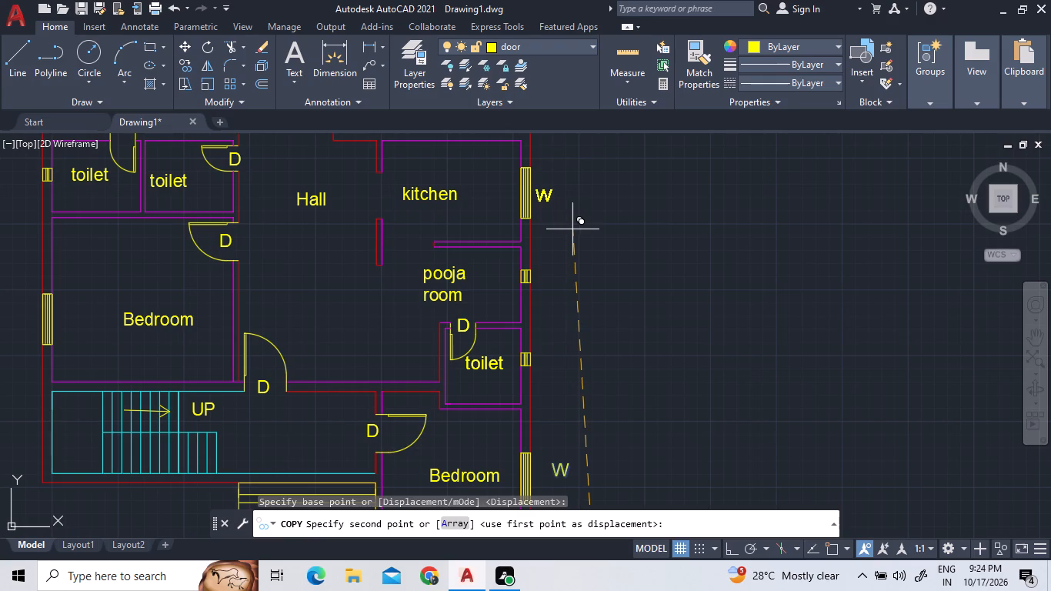
left_click(572, 228)
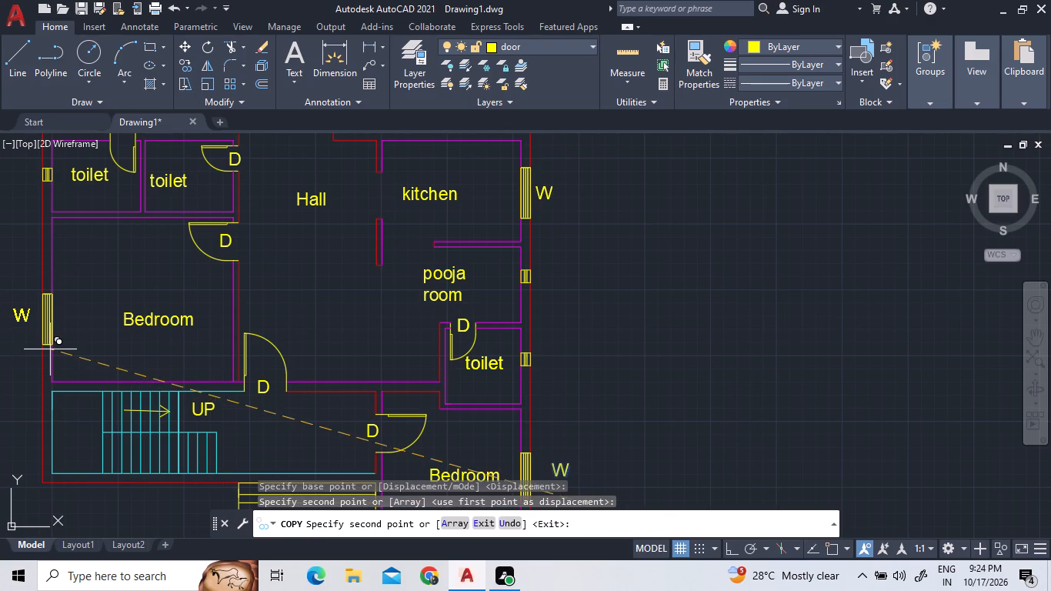
Place further copies of the W label outside the west windows of the two west-side bedrooms and end the copying.
double_click(52, 351)
scroll(122, 360, "down", 2)
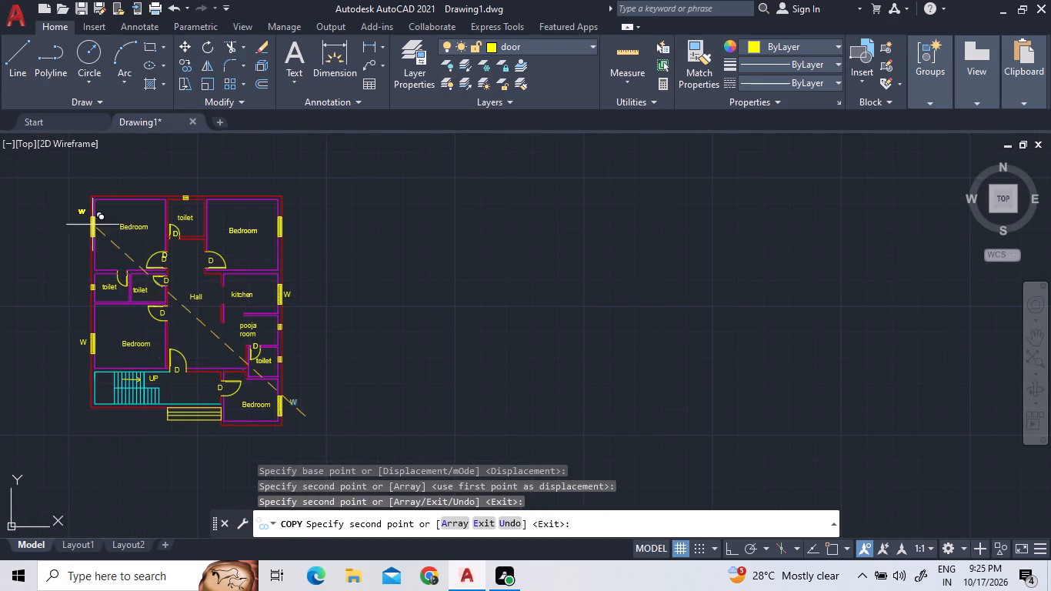
scroll(81, 220, "up", 3)
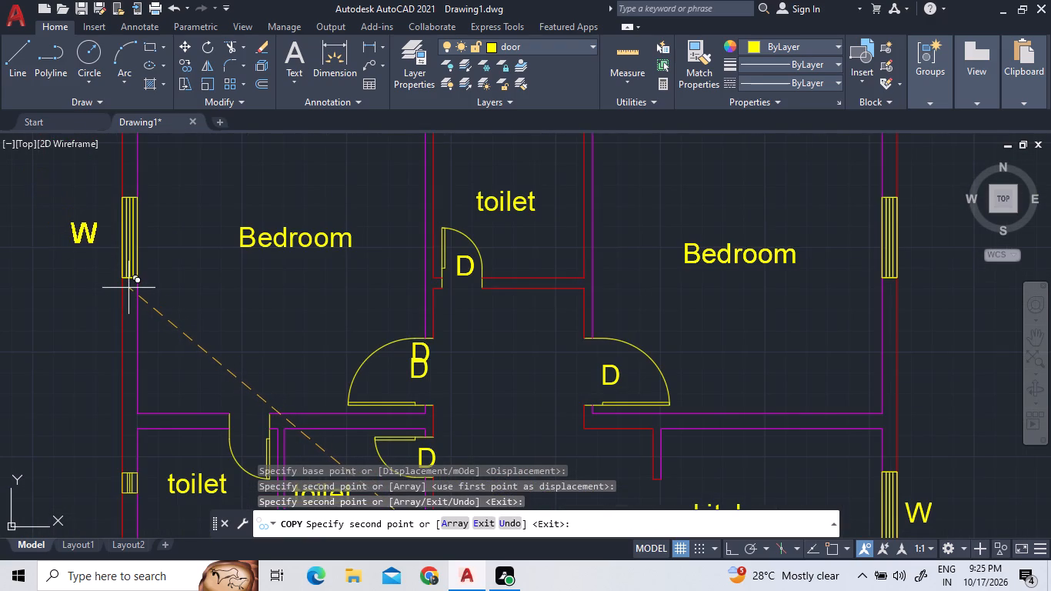
left_click(128, 288)
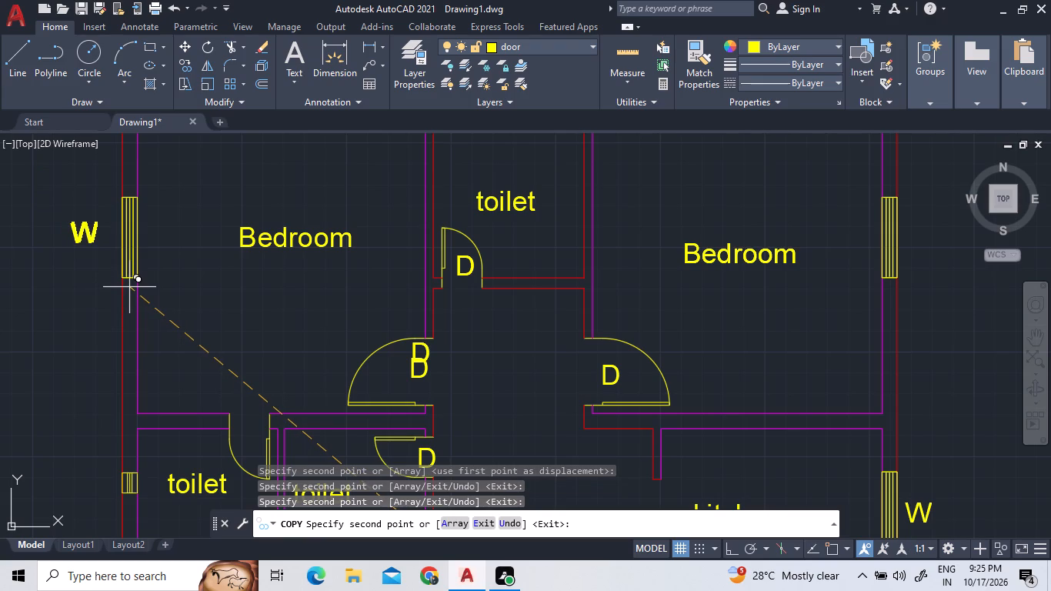
scroll(171, 371, "down", 2)
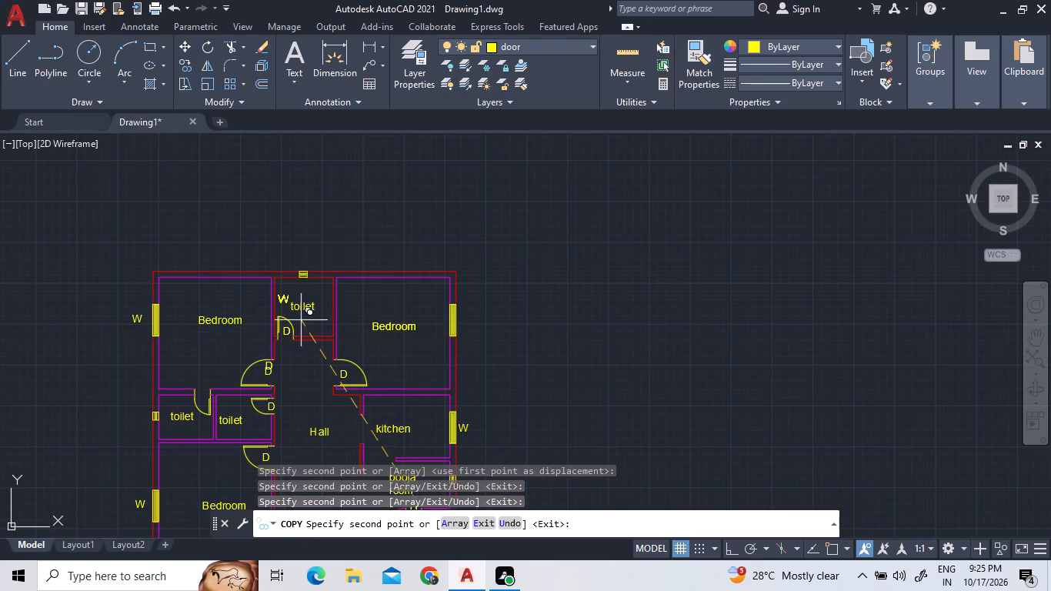
scroll(299, 317, "down", 2)
scroll(289, 419, "up", 2)
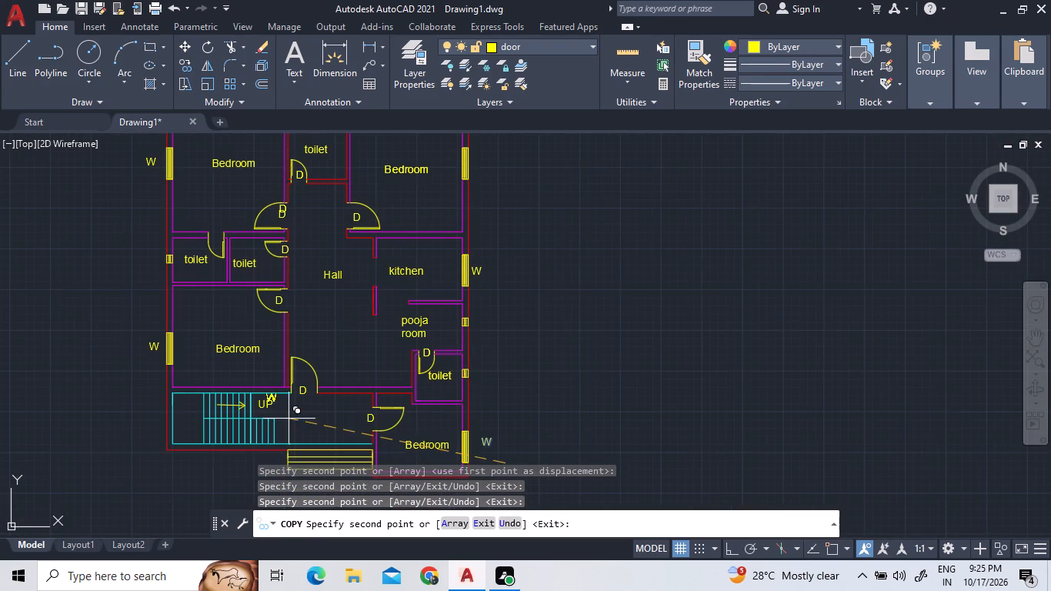
scroll(362, 379, "down", 2)
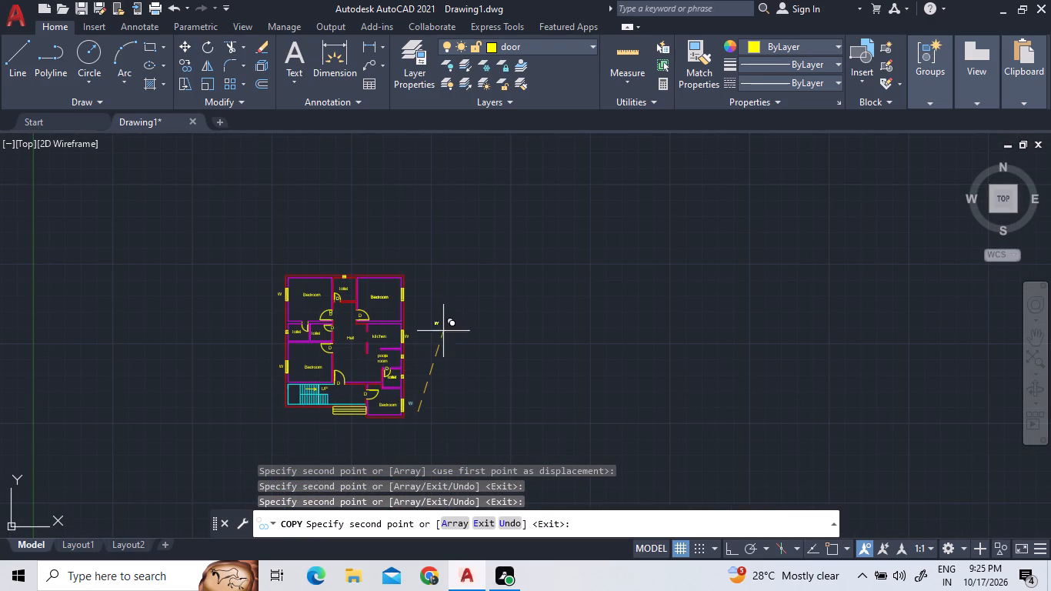
key("Escape")
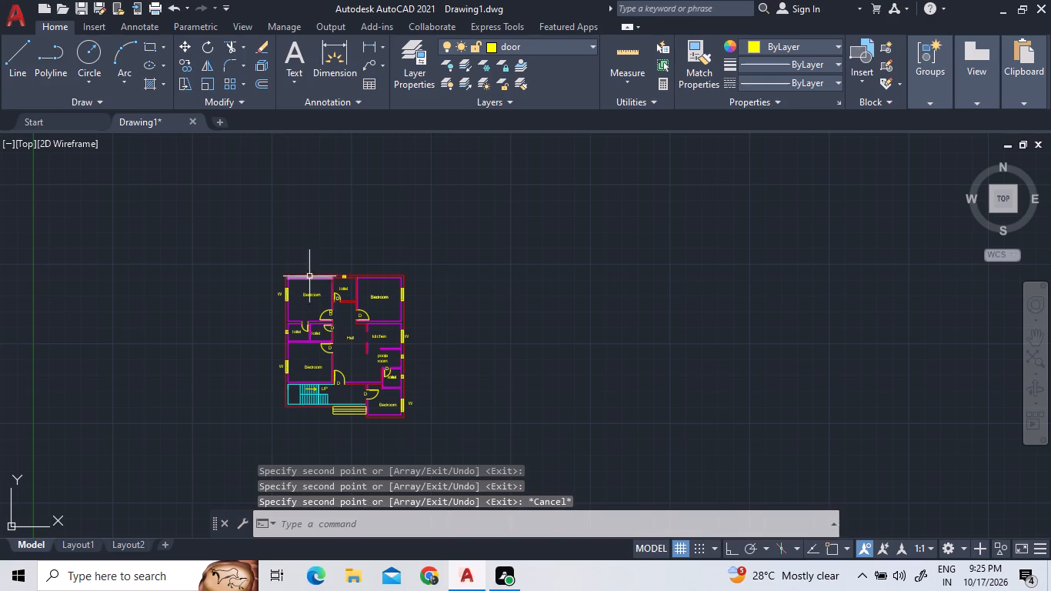
Add a multiline text label reading V just outside the small window in the north toilet's outer wall.
scroll(326, 294, "up", 2)
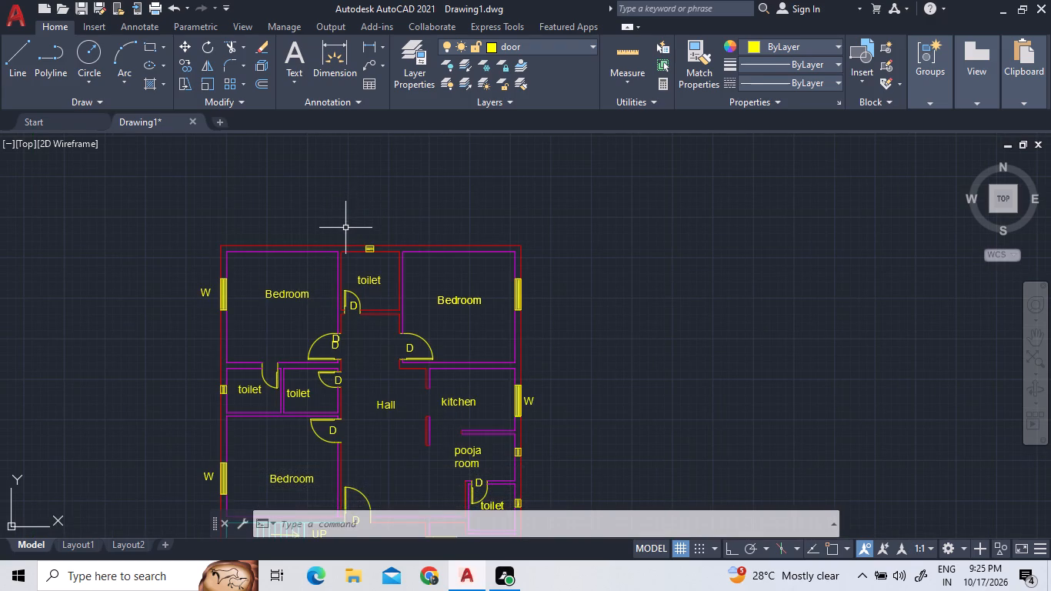
triple_click(286, 56)
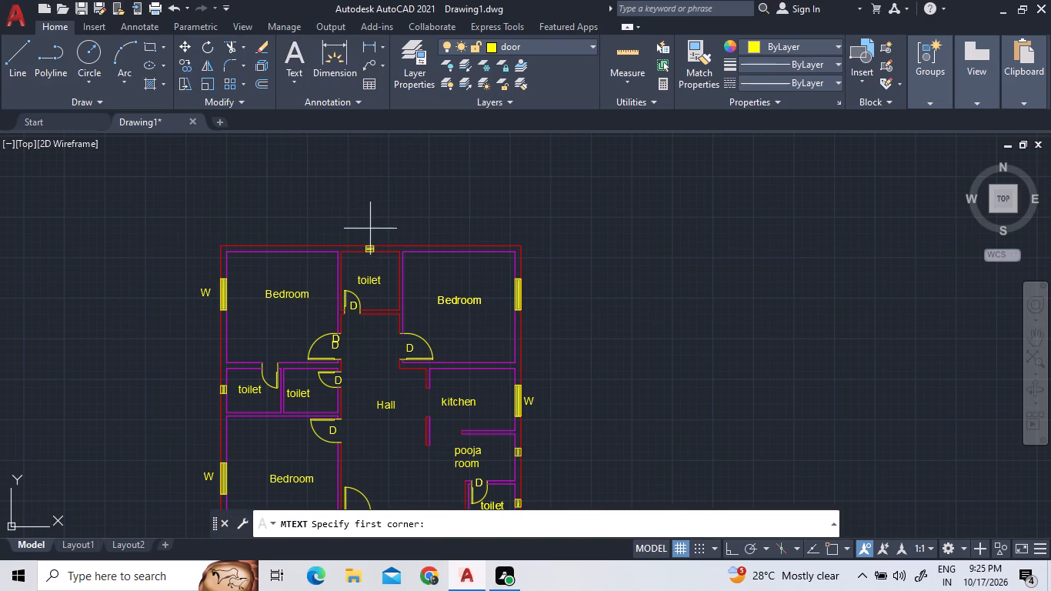
double_click(353, 215)
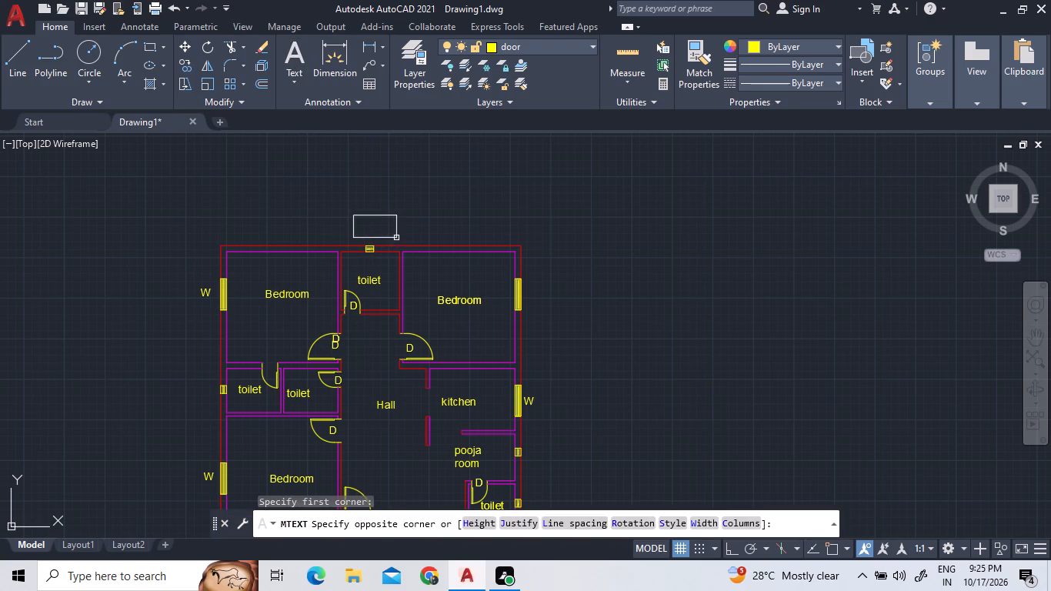
left_click(397, 239)
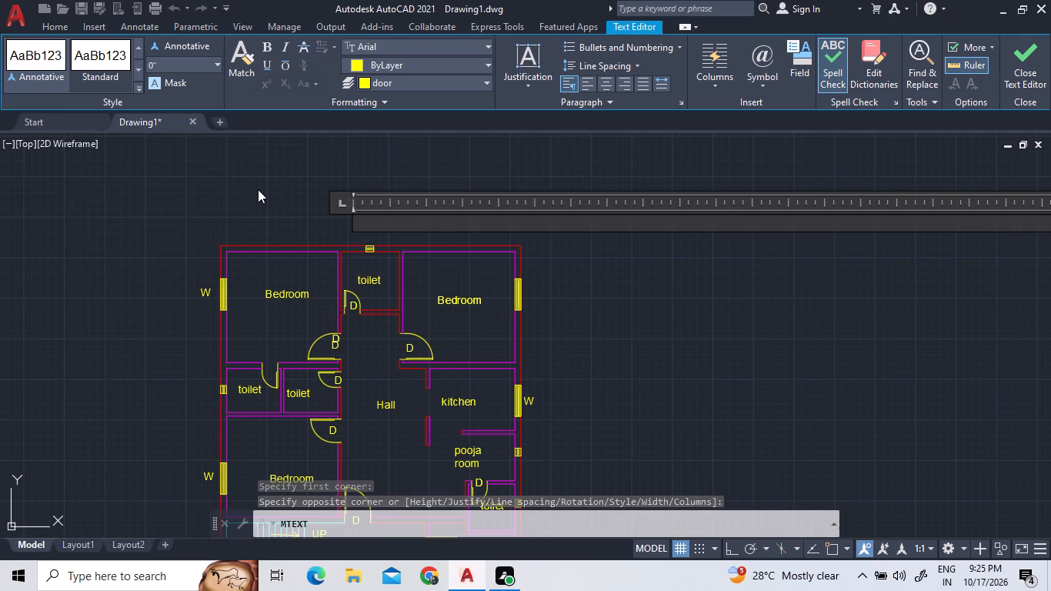
key("v")
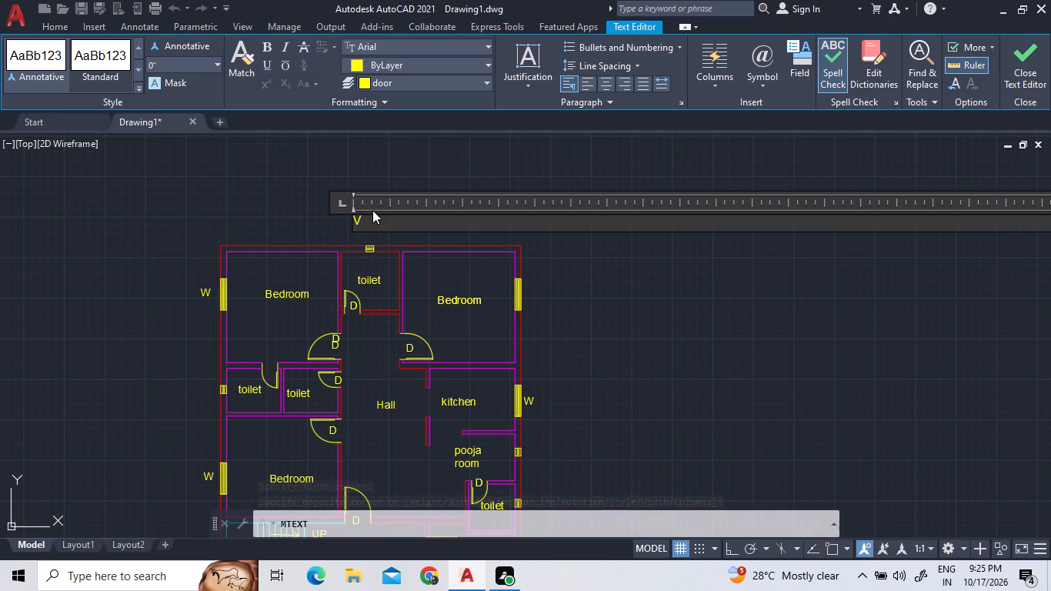
Set the text height of the V label to 1' and finish editing it.
left_click(366, 219)
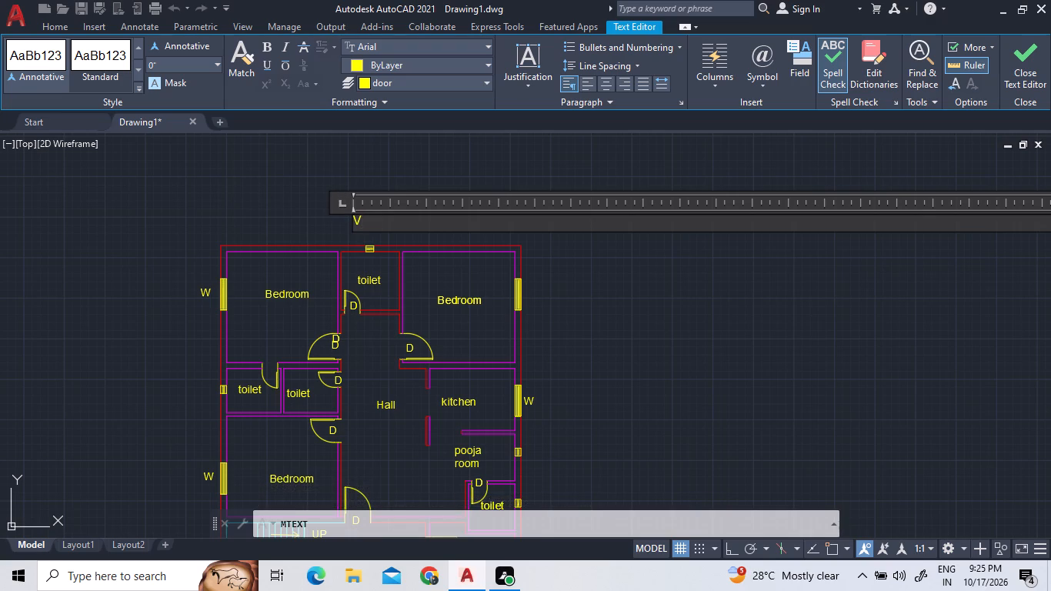
double_click(362, 219)
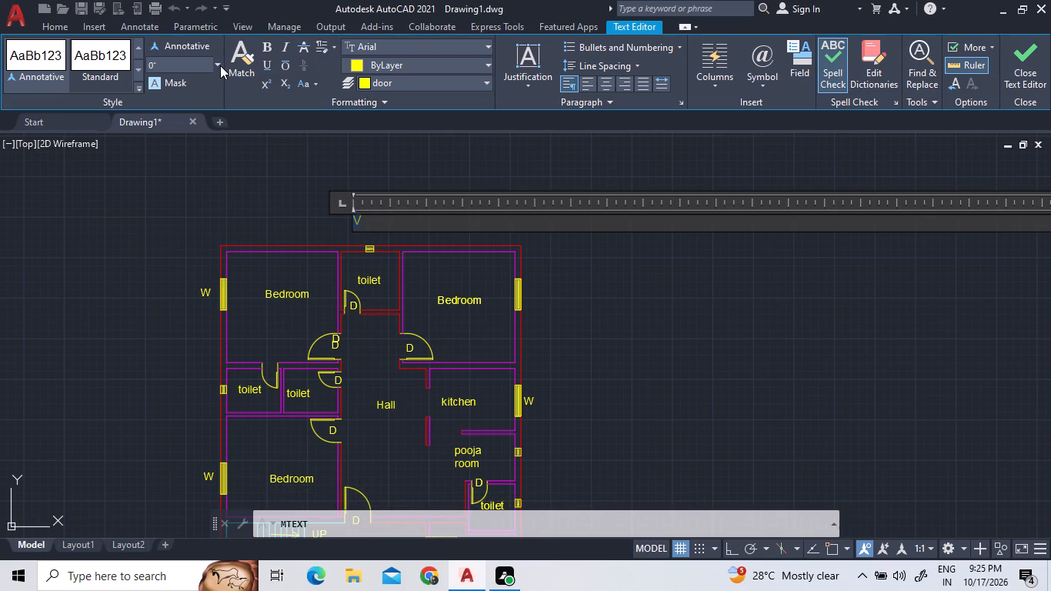
double_click(220, 65)
left_click(219, 65)
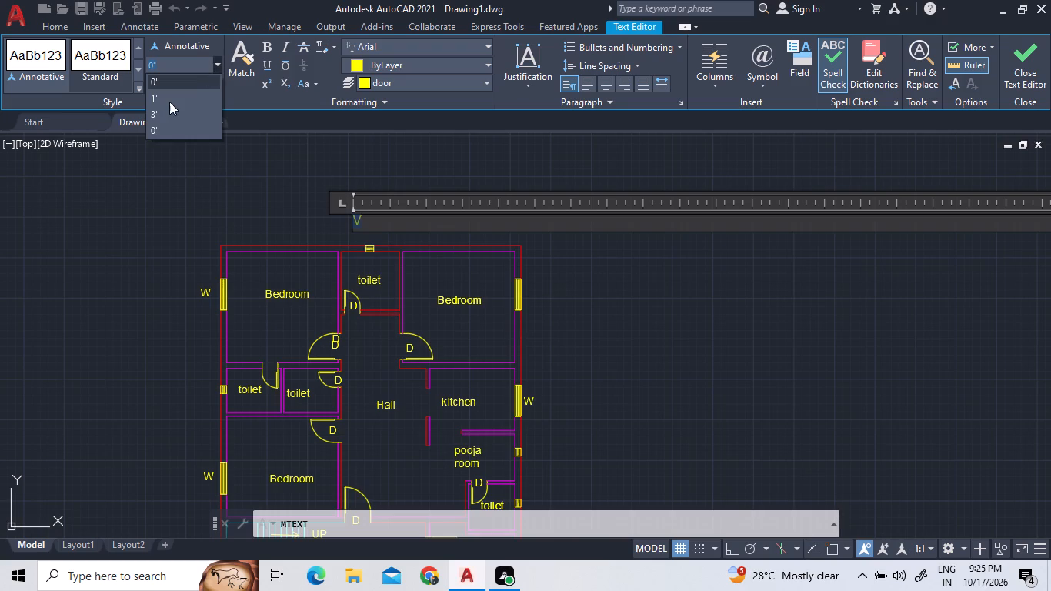
left_click(169, 102)
left_click(205, 160)
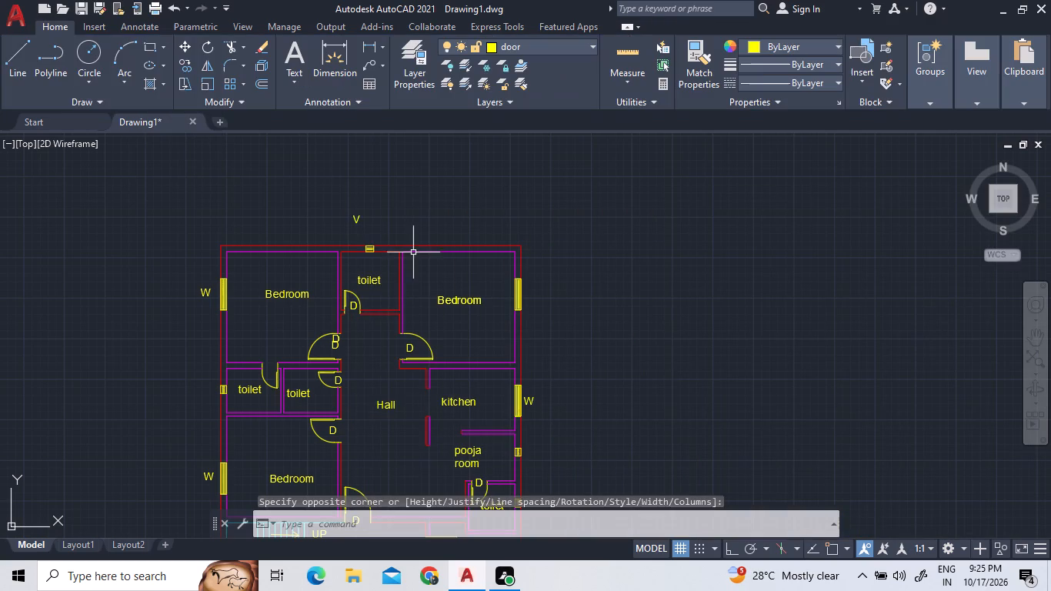
Move the V label so it sits centred just above the north toilet's small window.
left_click(365, 236)
double_click(288, 184)
right_click(288, 182)
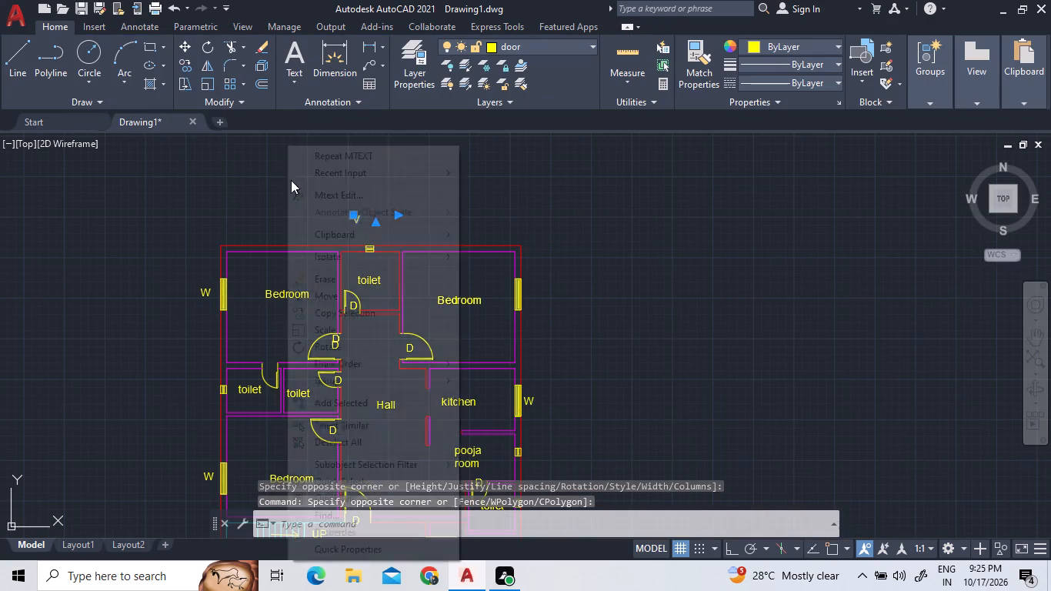
left_click(351, 299)
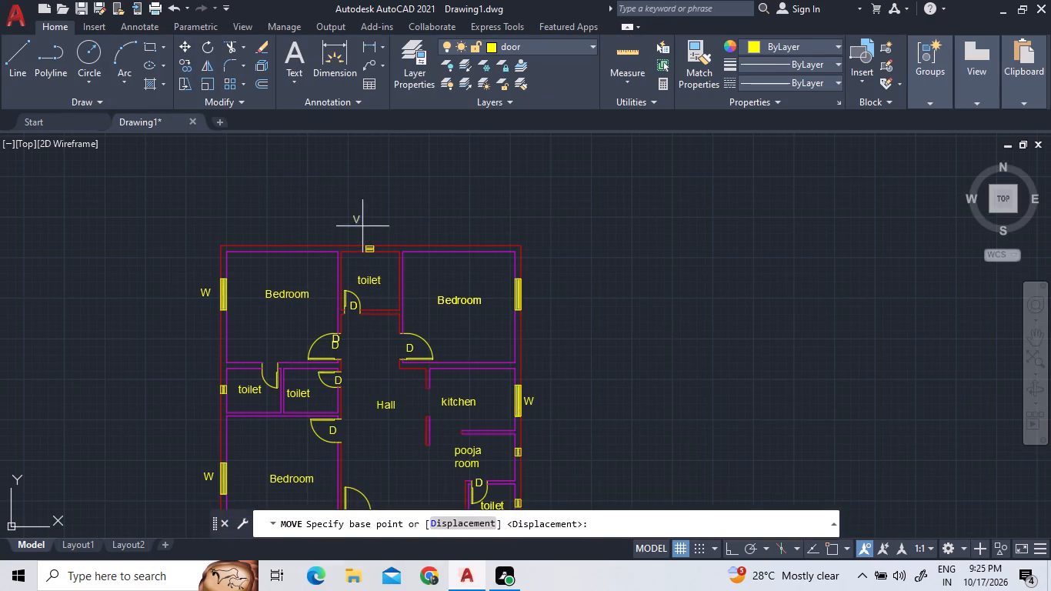
double_click(355, 220)
scroll(370, 242, "up", 3)
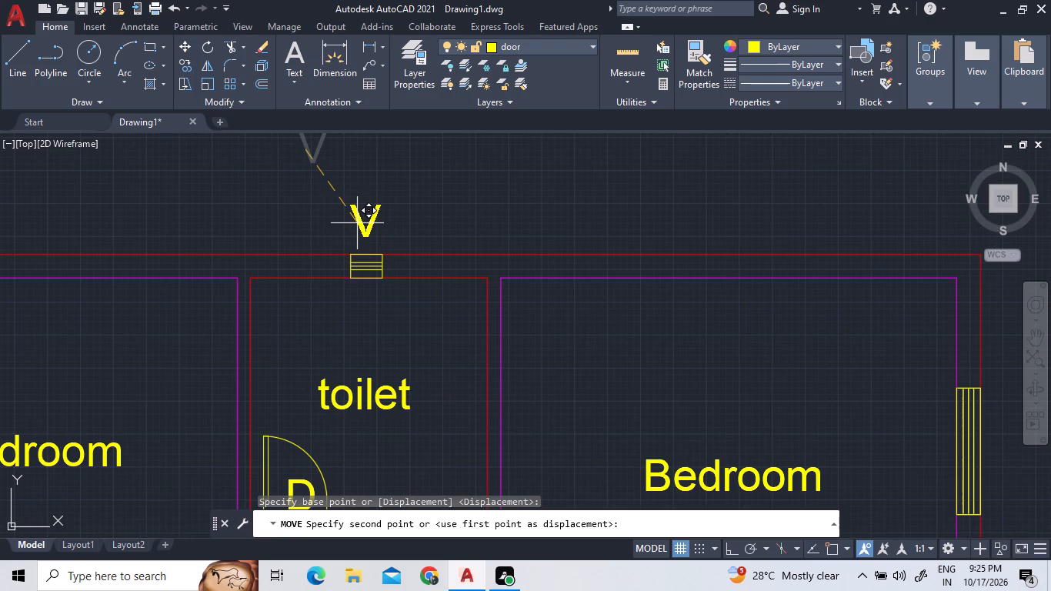
left_click(349, 216)
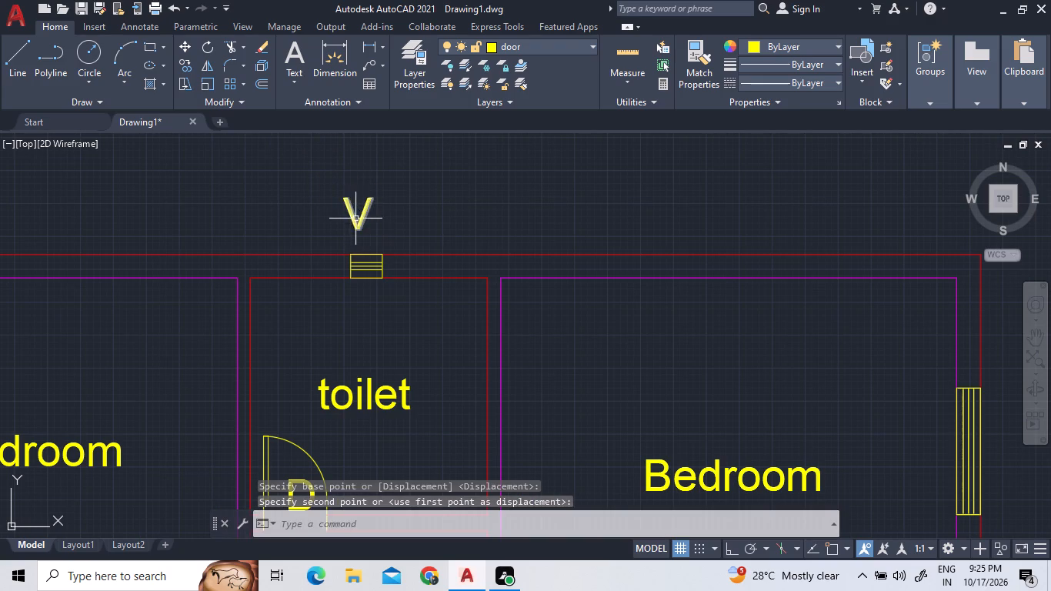
Copy the V label from the north toilet to just outside the west toilet's small window.
left_click(376, 228)
right_click(334, 199)
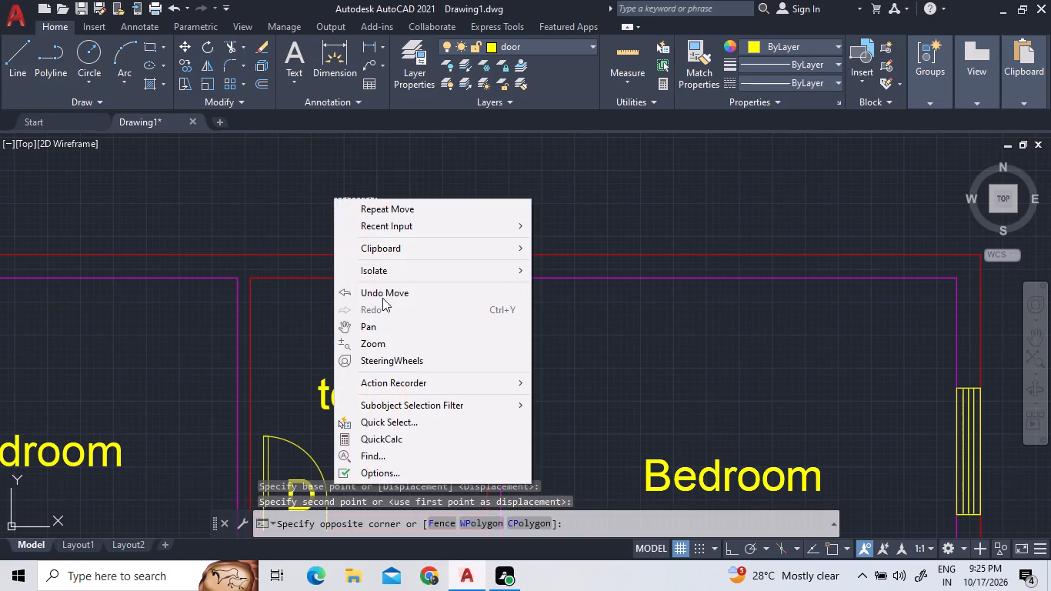
left_click(257, 212)
right_click(342, 207)
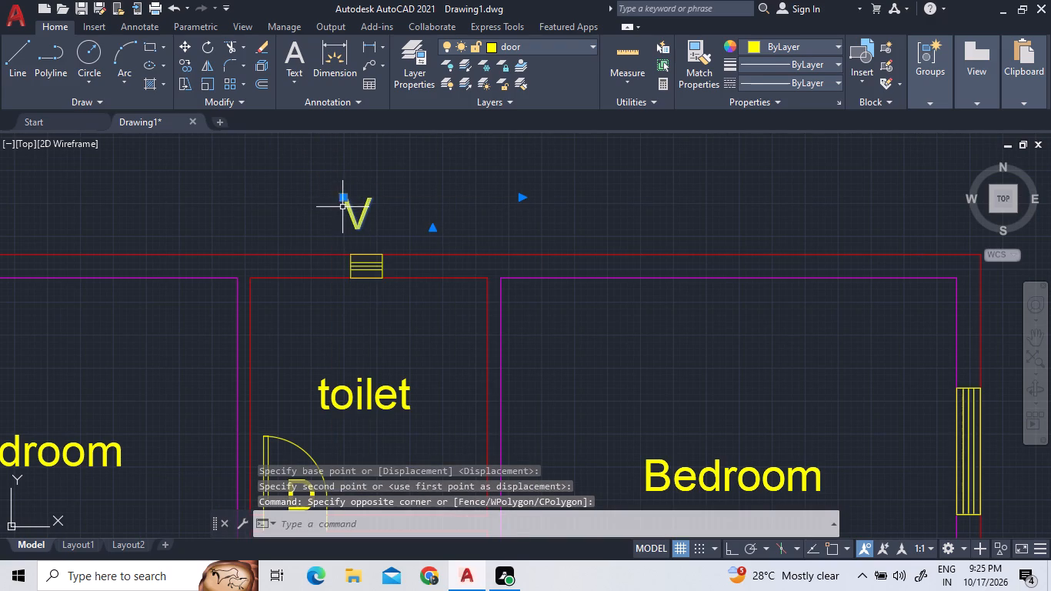
double_click(373, 317)
left_click(373, 307)
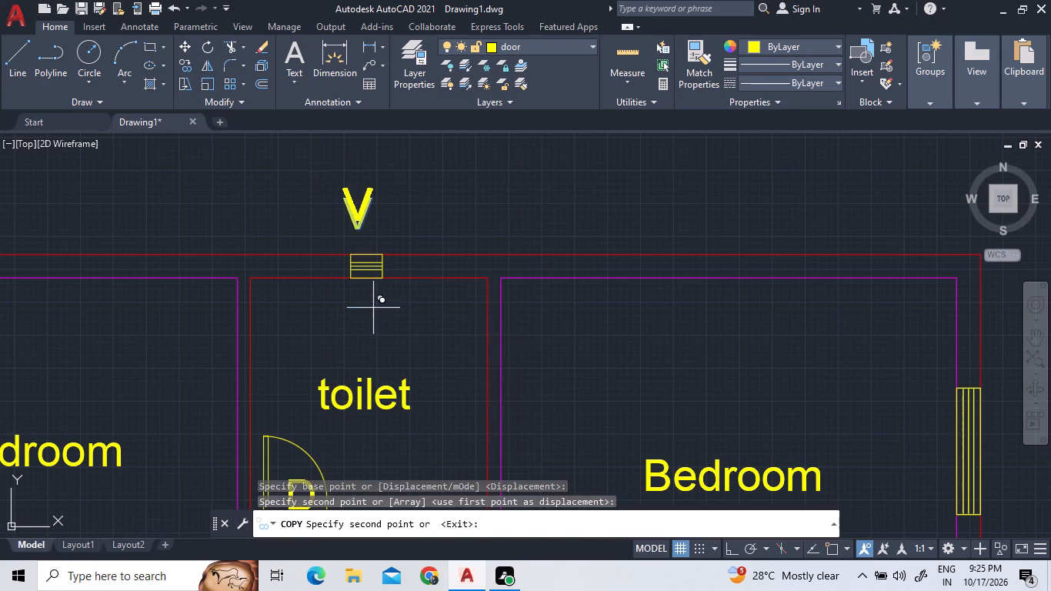
scroll(250, 345, "down", 4)
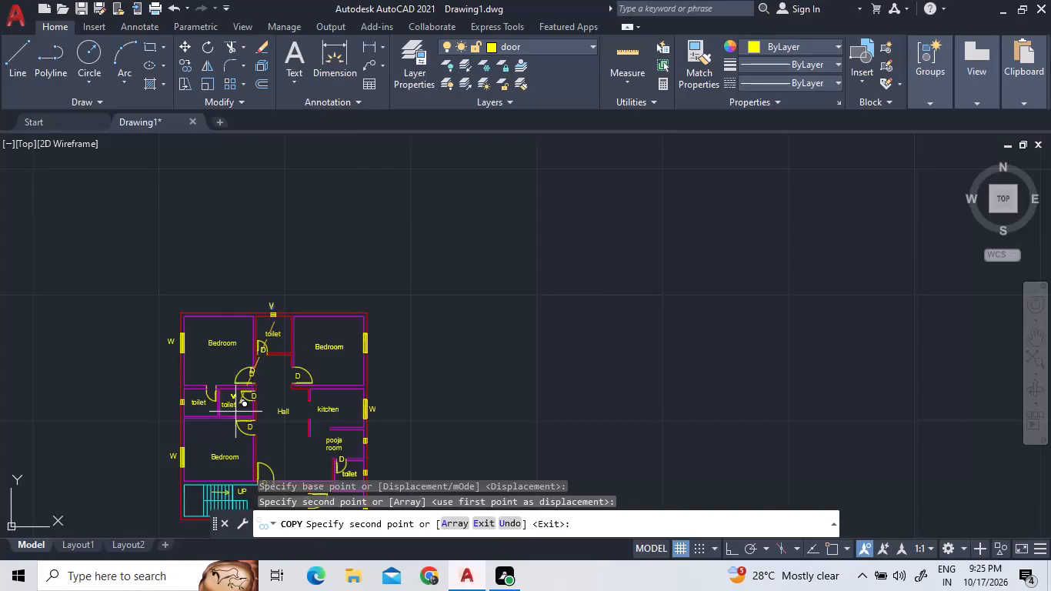
scroll(233, 418, "up", 2)
left_click(93, 419)
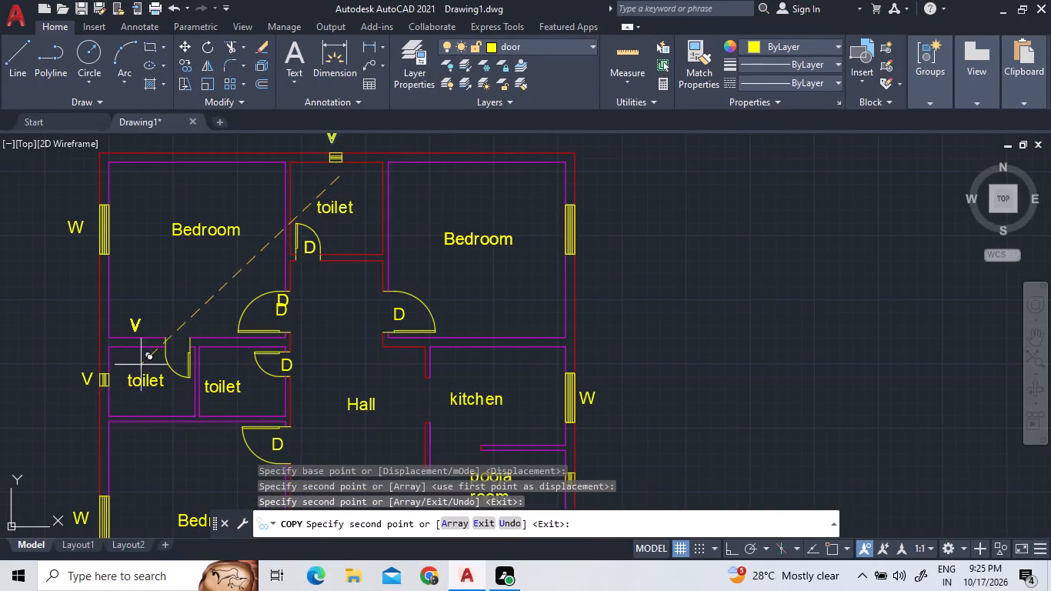
Place further V copies outside the east windows of the southeast toilet and the pooja room, and end the copying.
scroll(148, 296, "down", 2)
scroll(221, 458, "up", 1)
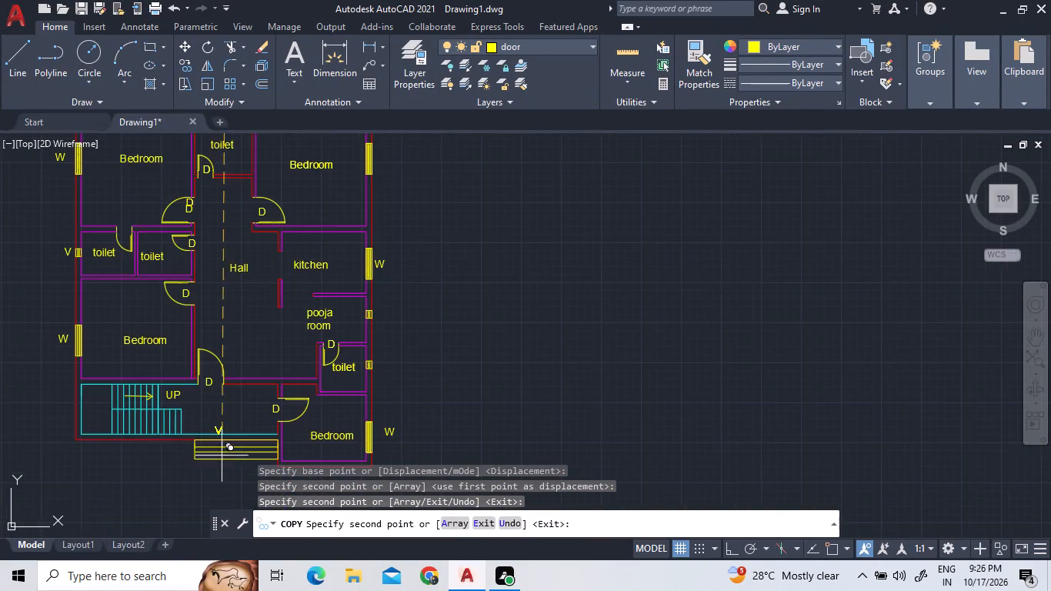
scroll(222, 452, "up", 1)
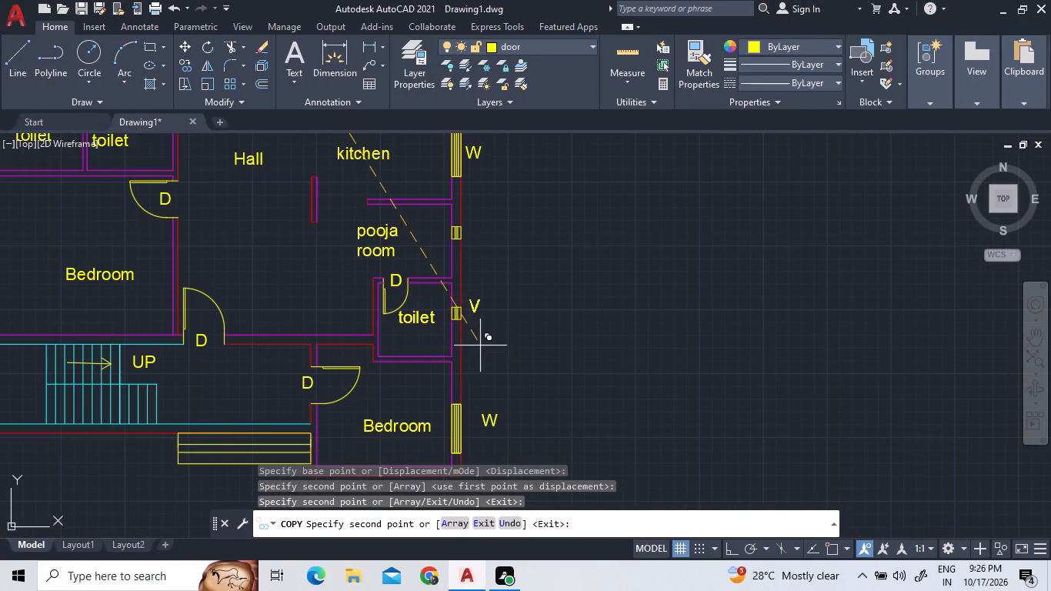
left_click(481, 351)
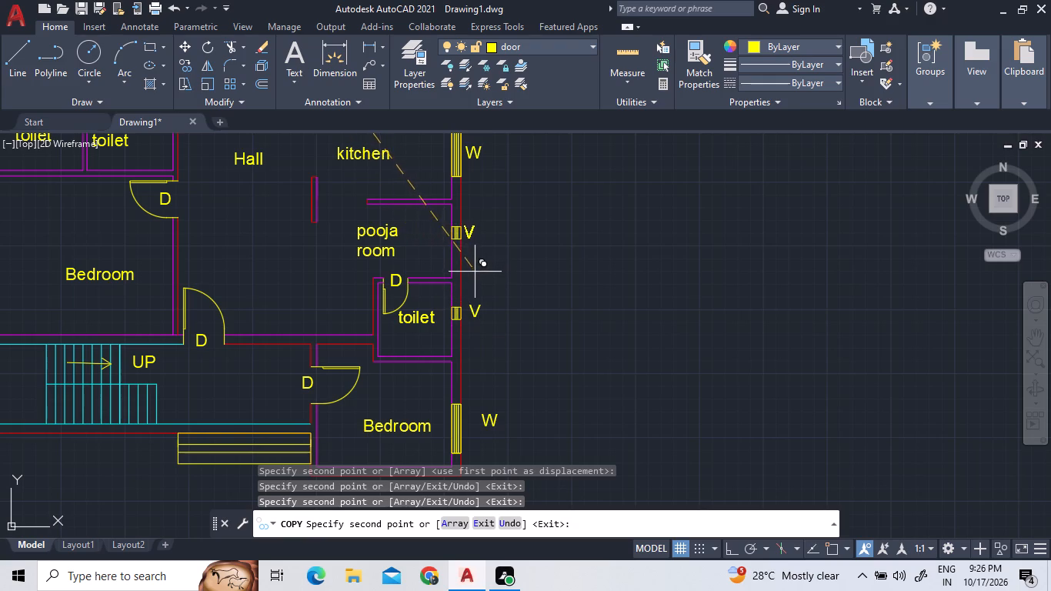
double_click(482, 275)
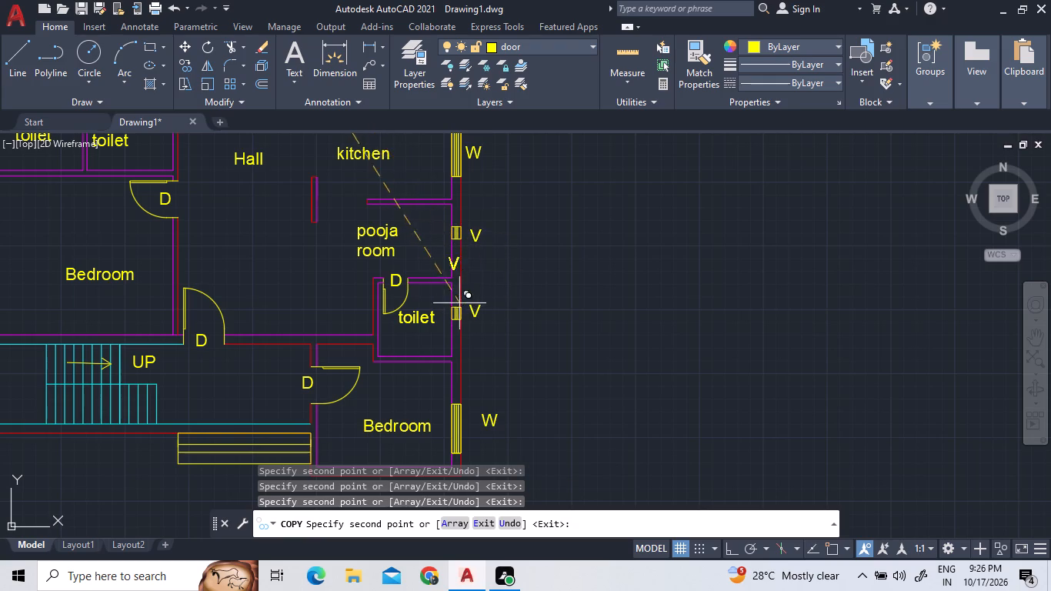
scroll(449, 239, "down", 1)
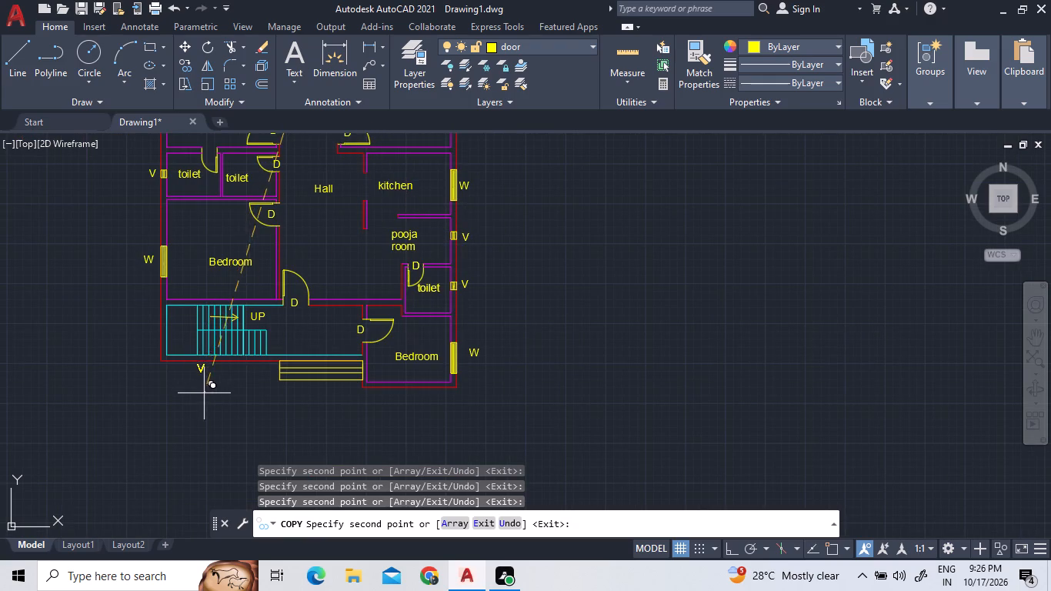
scroll(217, 401, "down", 1)
scroll(229, 300, "up", 2)
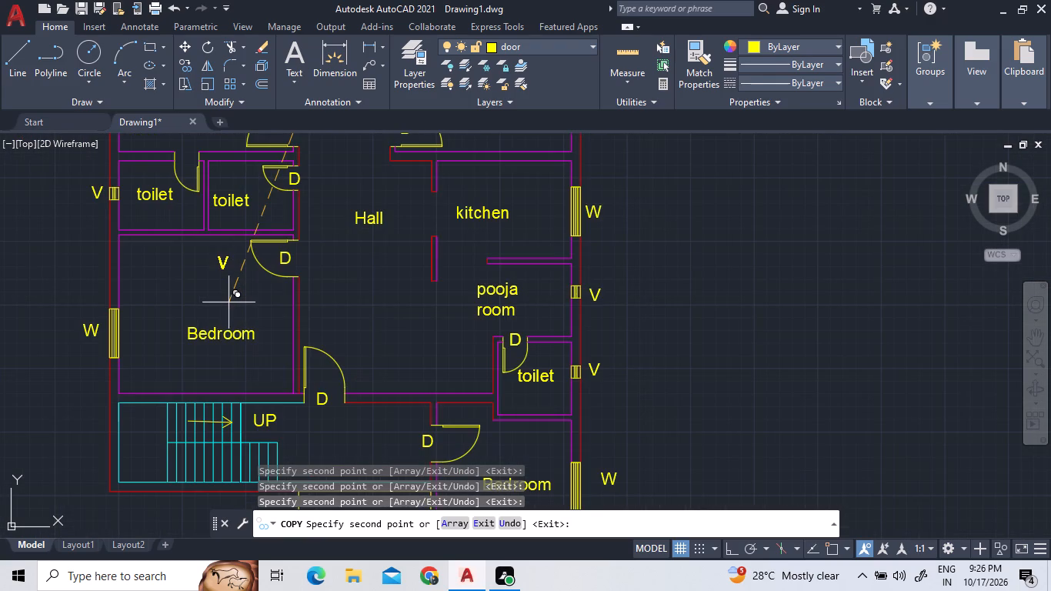
key("Escape")
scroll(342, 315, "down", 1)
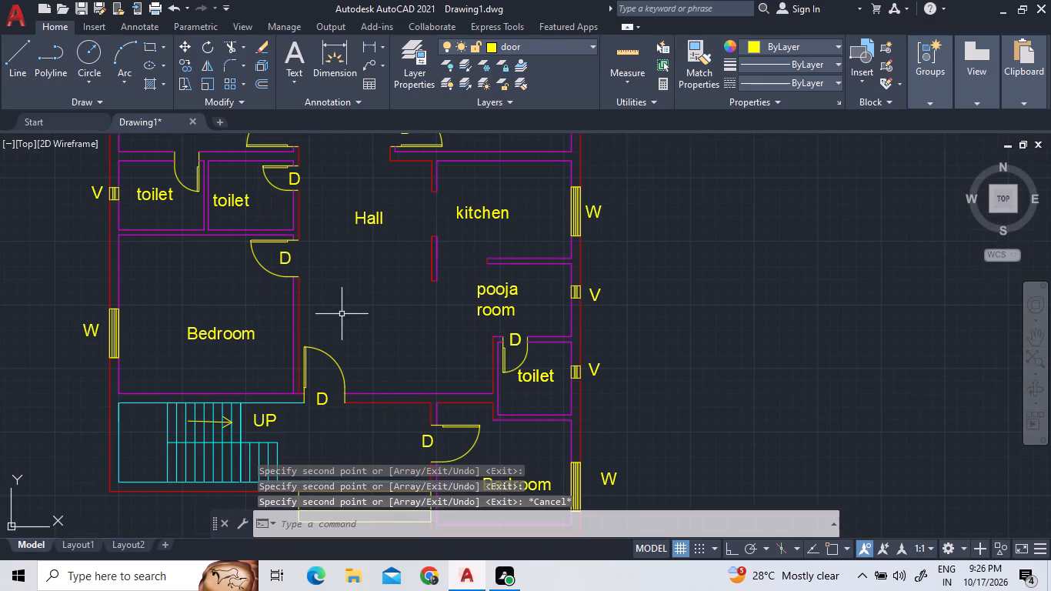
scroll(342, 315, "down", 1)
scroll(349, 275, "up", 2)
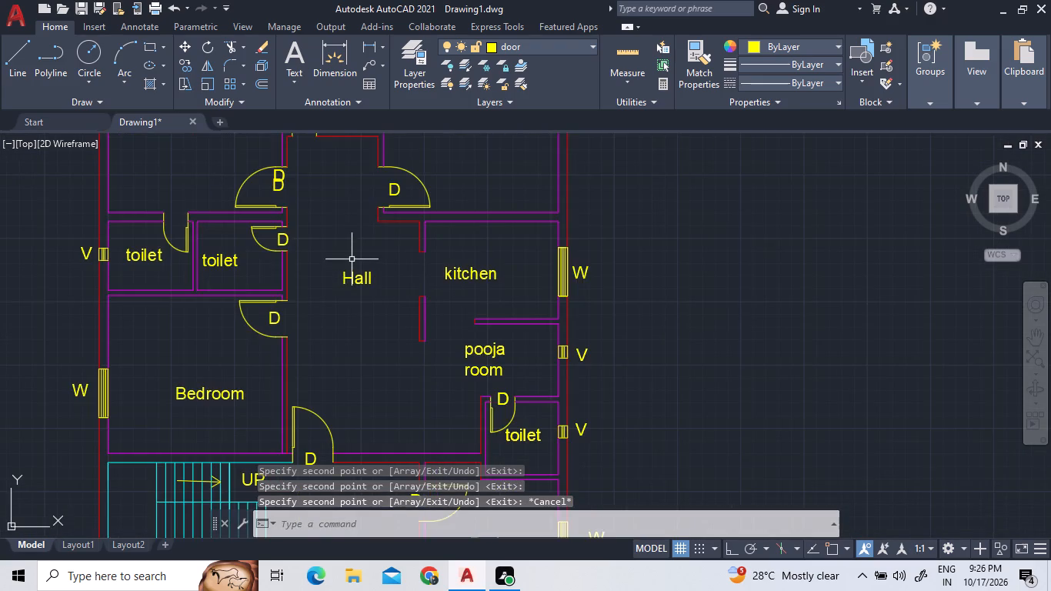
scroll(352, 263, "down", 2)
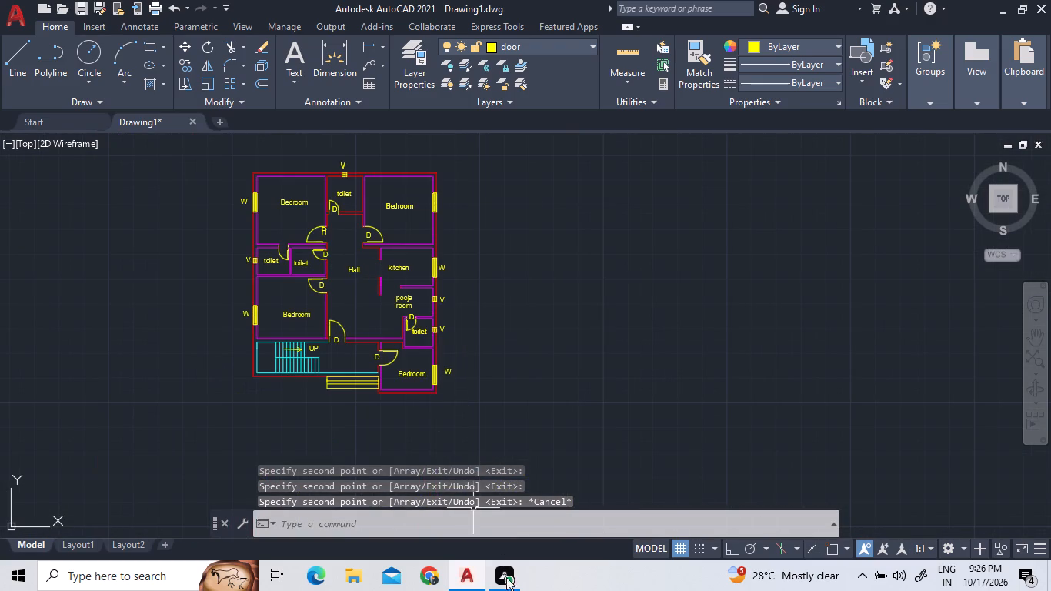
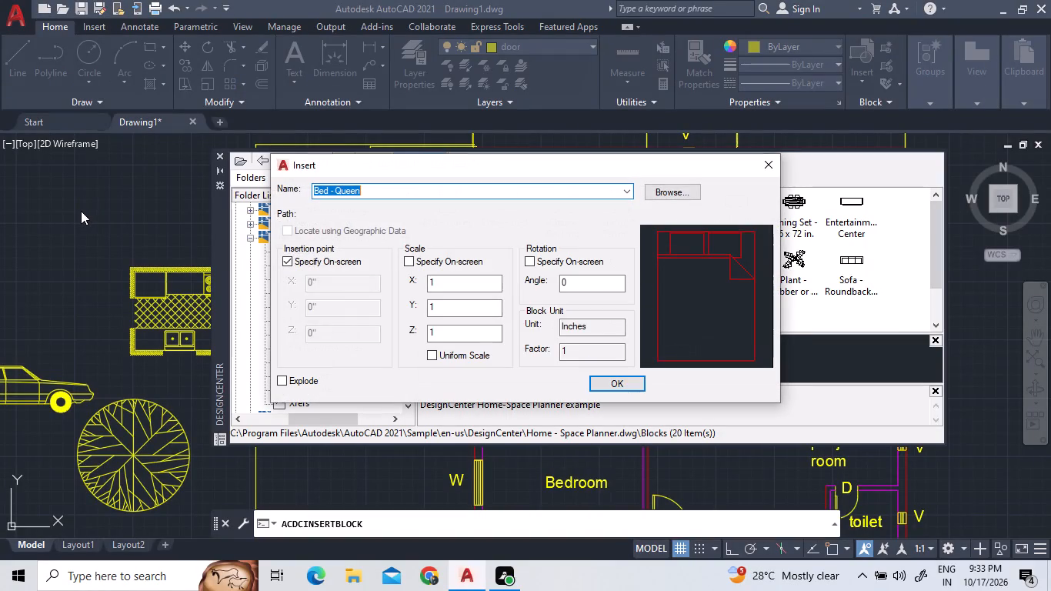
Insert the Bed - Queen block at scale 1 and rotation 0 in the empty area northwest of the kitchen layout.
left_click(611, 382)
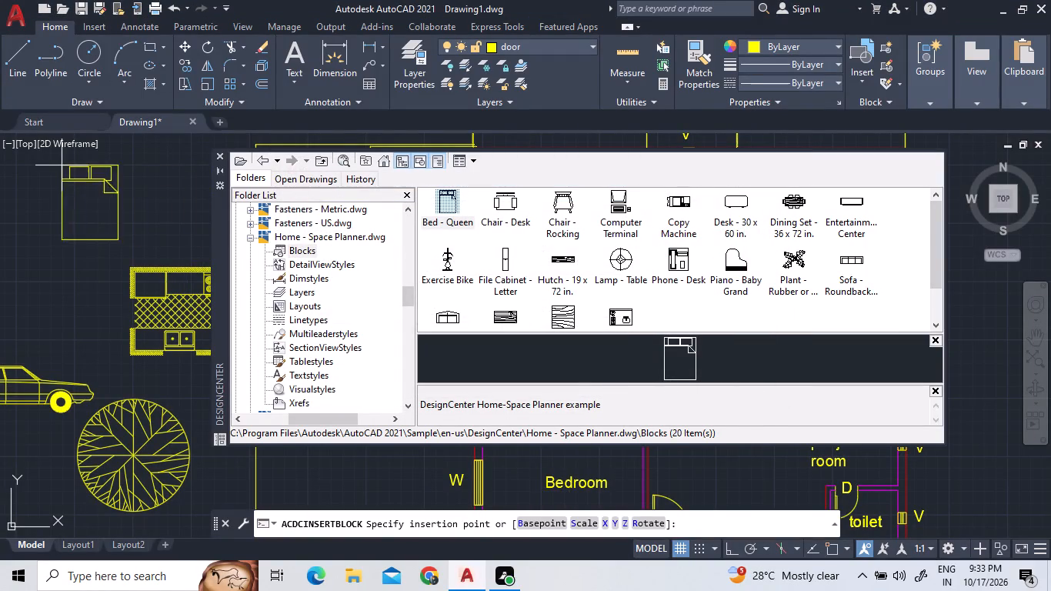
left_click(35, 183)
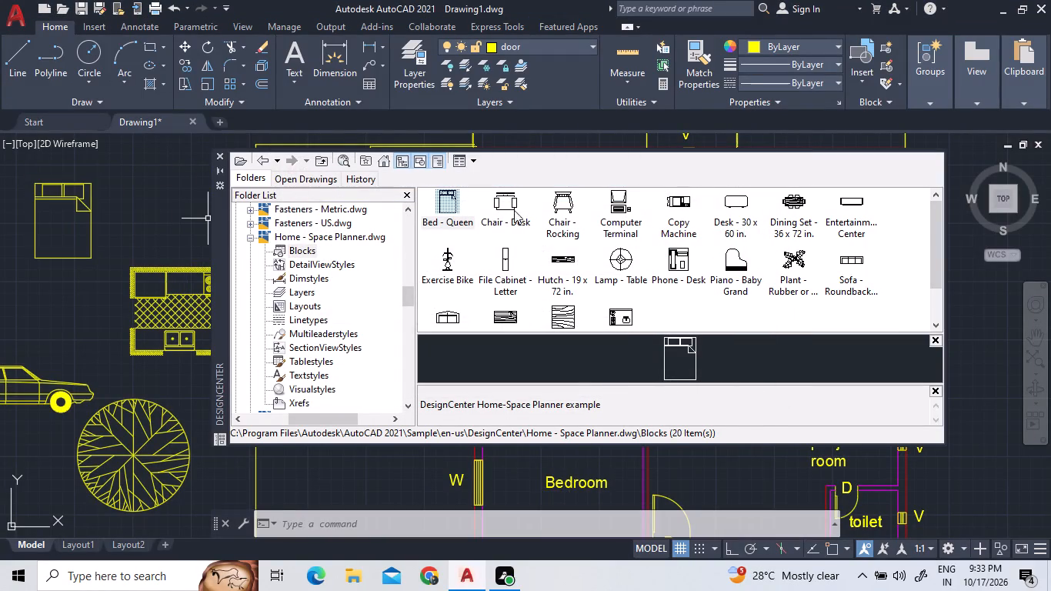
Insert the Sofa - Roundback 7 ft. block at scale 1 near the kitchen layout's southwest corner.
double_click(856, 262)
left_click_drag(856, 262, 106, 334)
double_click(106, 334)
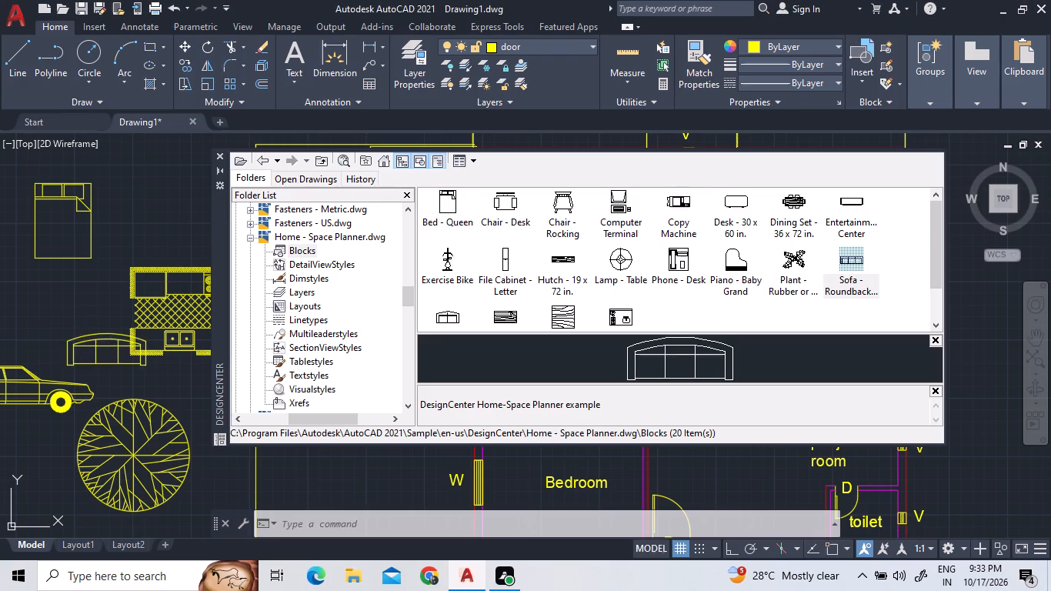
left_click(45, 299)
left_click_drag(43, 295, 51, 302)
left_click(51, 302)
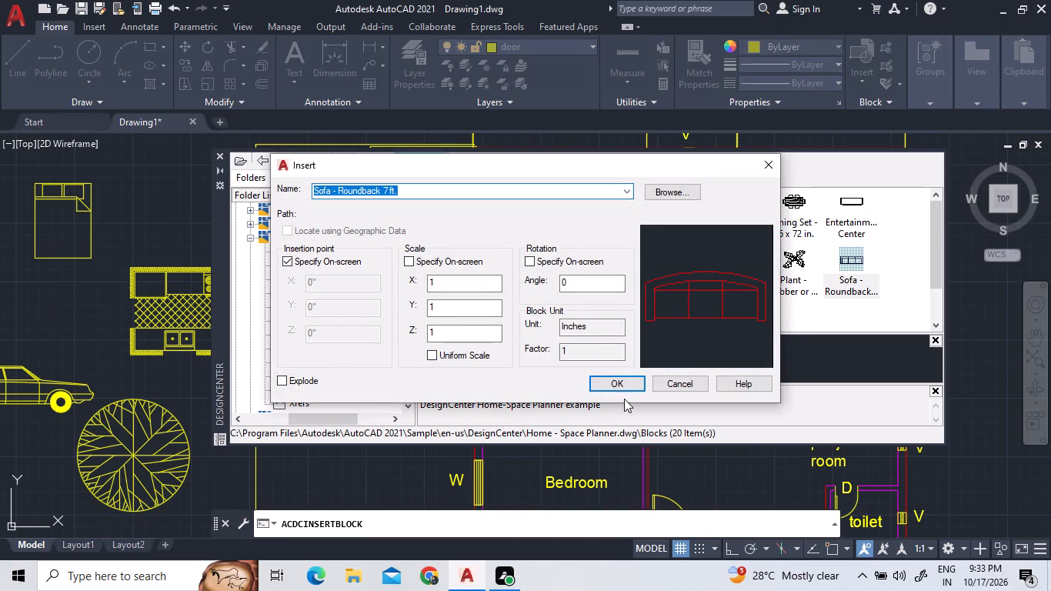
left_click(622, 381)
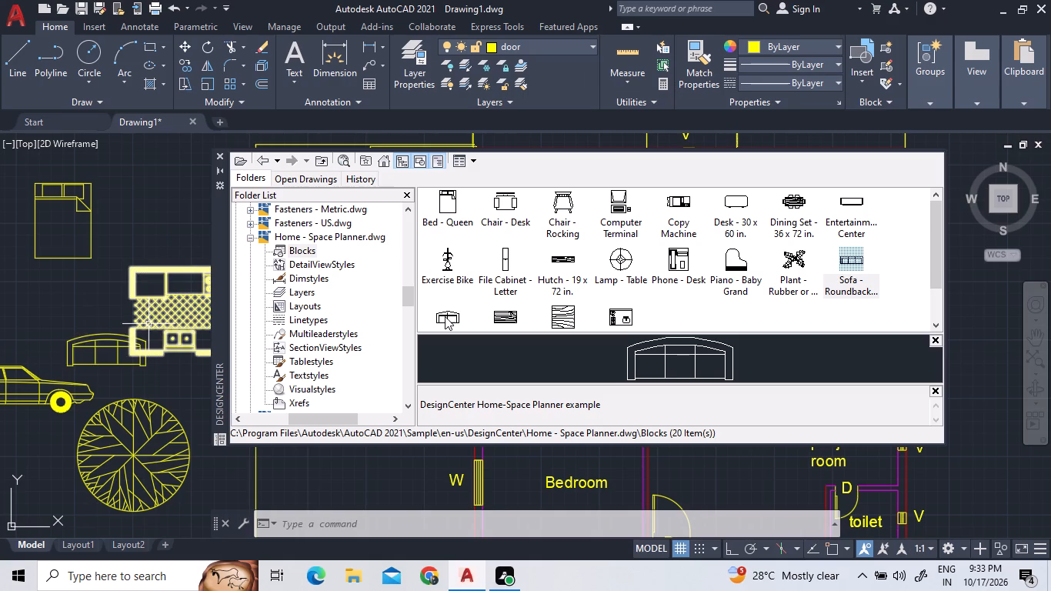
Insert the two-seat roundback sofa block at the southwest corner of the queen bed.
left_click_drag(445, 316, 22, 258)
left_click_drag(22, 258, 19, 288)
left_click(19, 288)
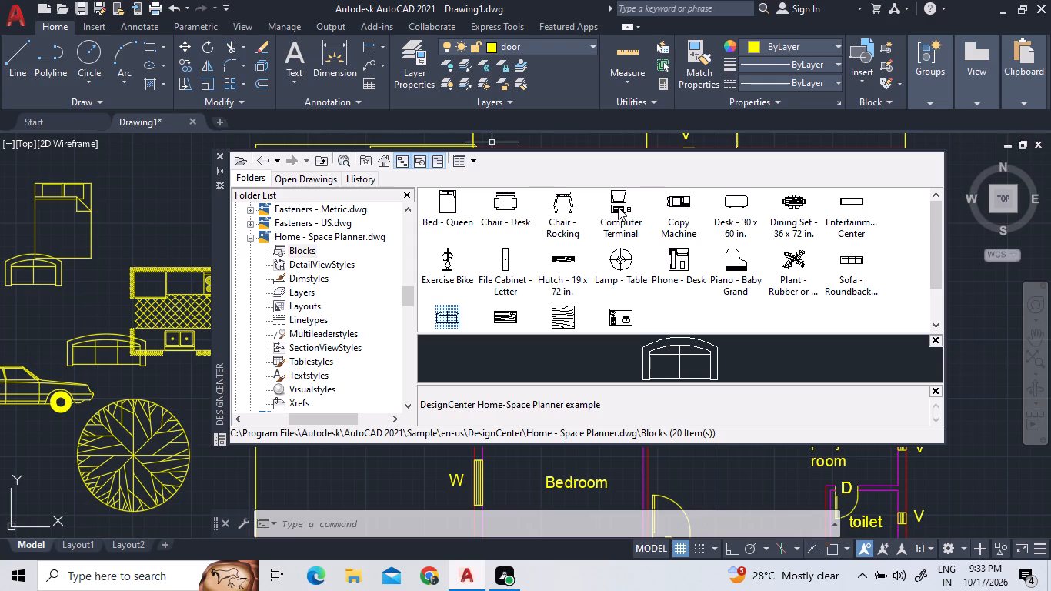
Collapse Home - Space Planner.dwg and list the blocks of House Designer.dwg in DesignCenter.
left_click(254, 239)
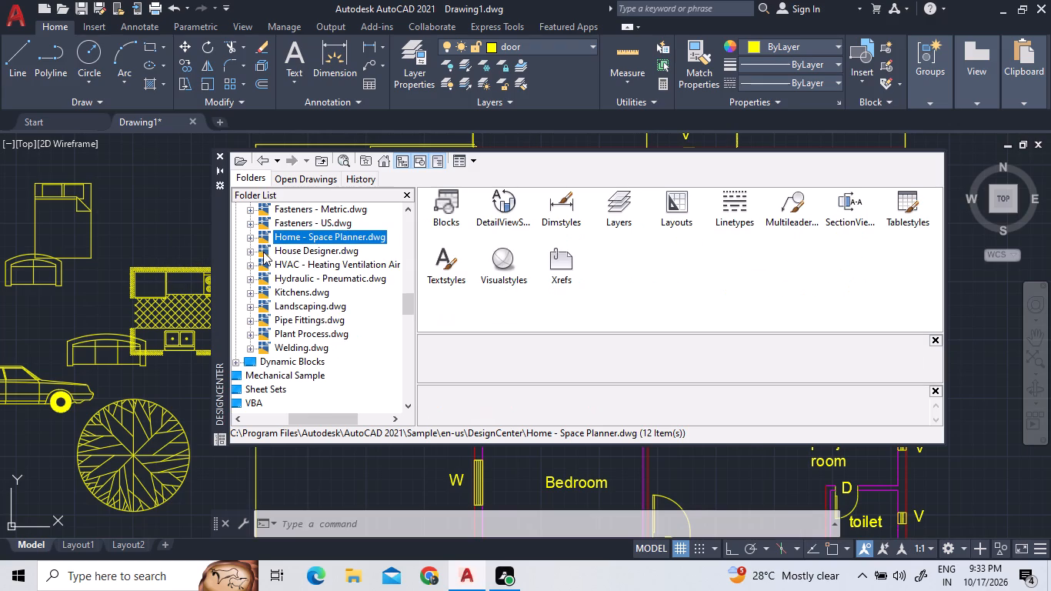
double_click(347, 249)
triple_click(305, 253)
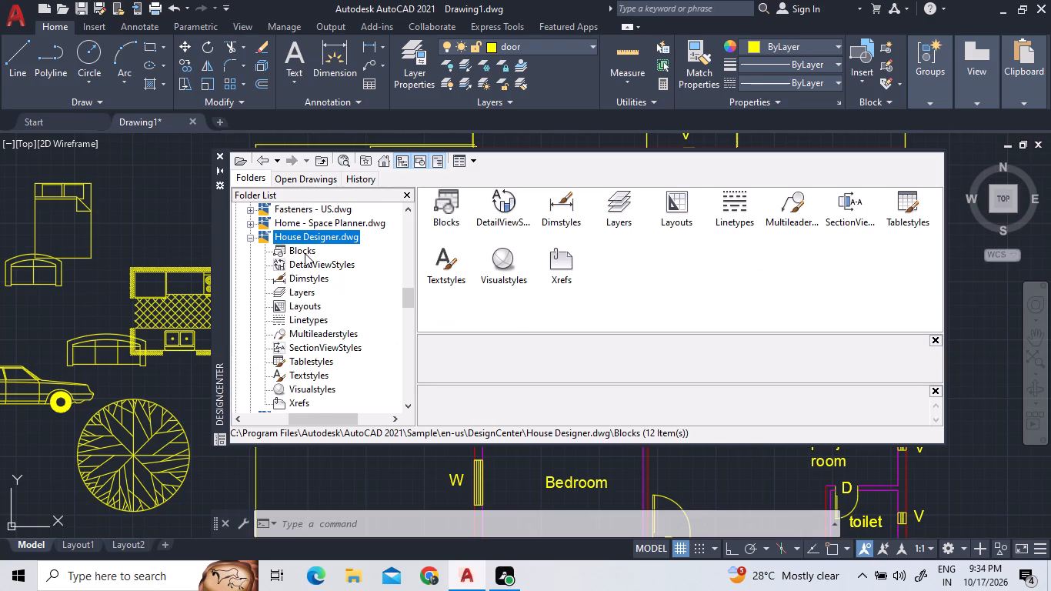
left_click(305, 253)
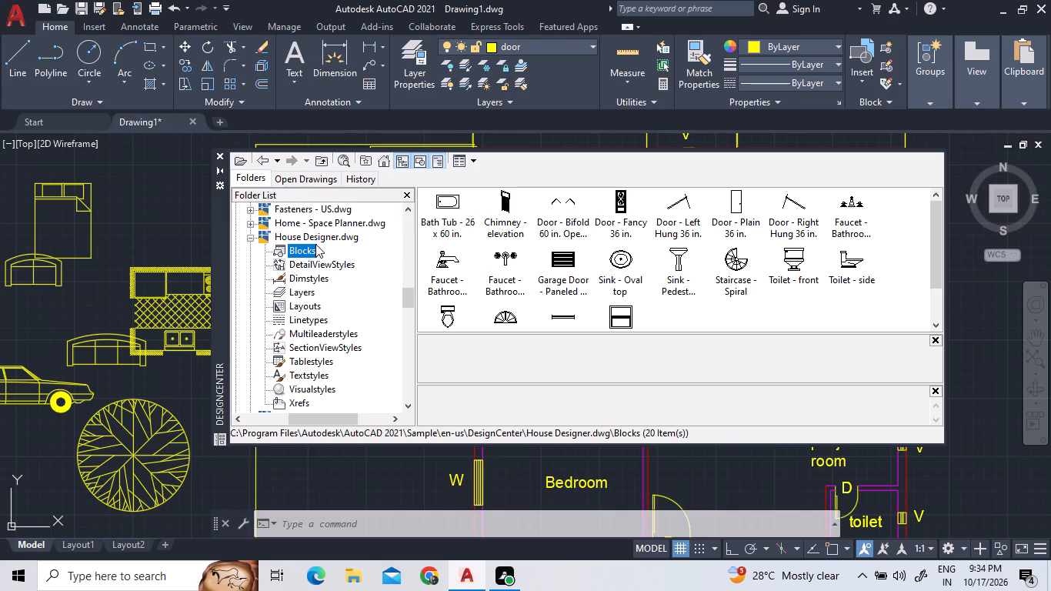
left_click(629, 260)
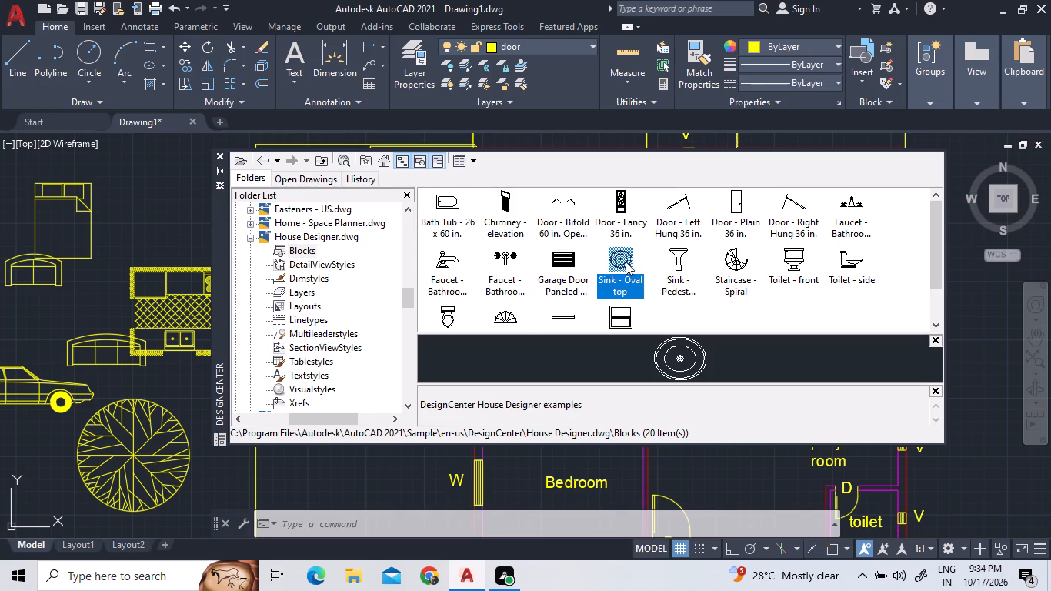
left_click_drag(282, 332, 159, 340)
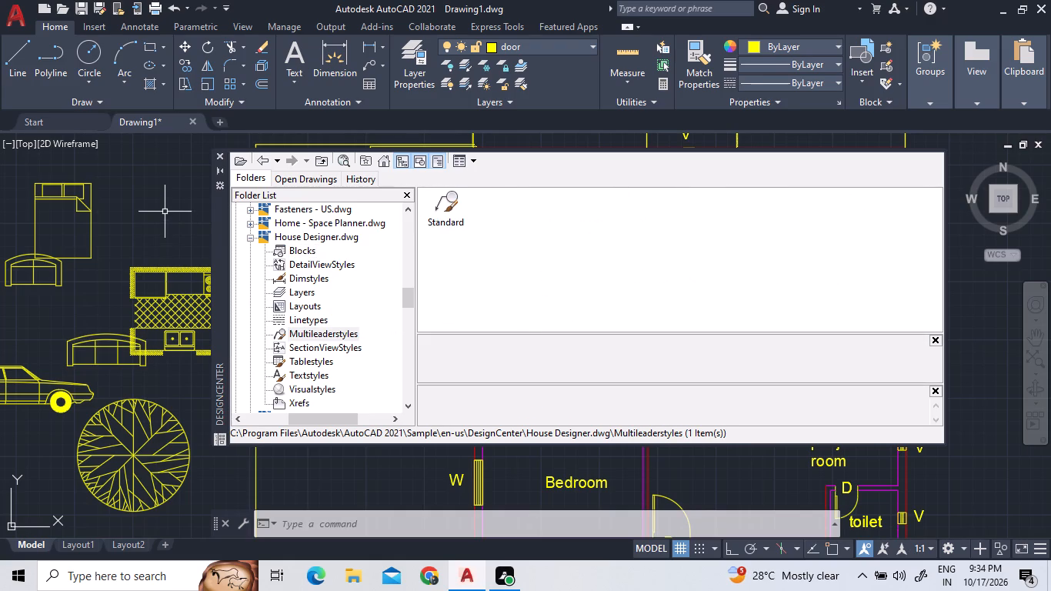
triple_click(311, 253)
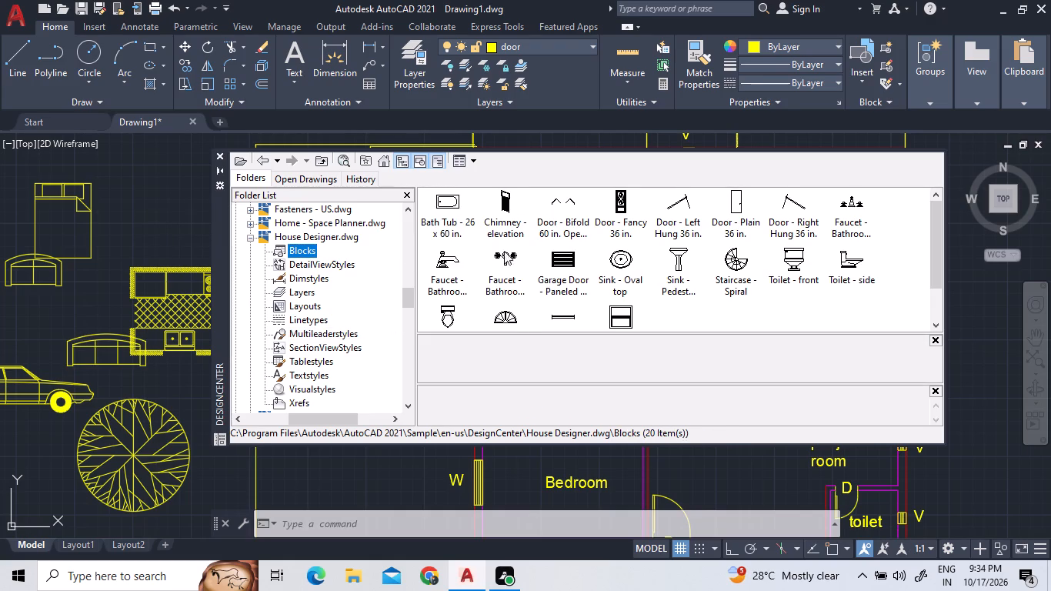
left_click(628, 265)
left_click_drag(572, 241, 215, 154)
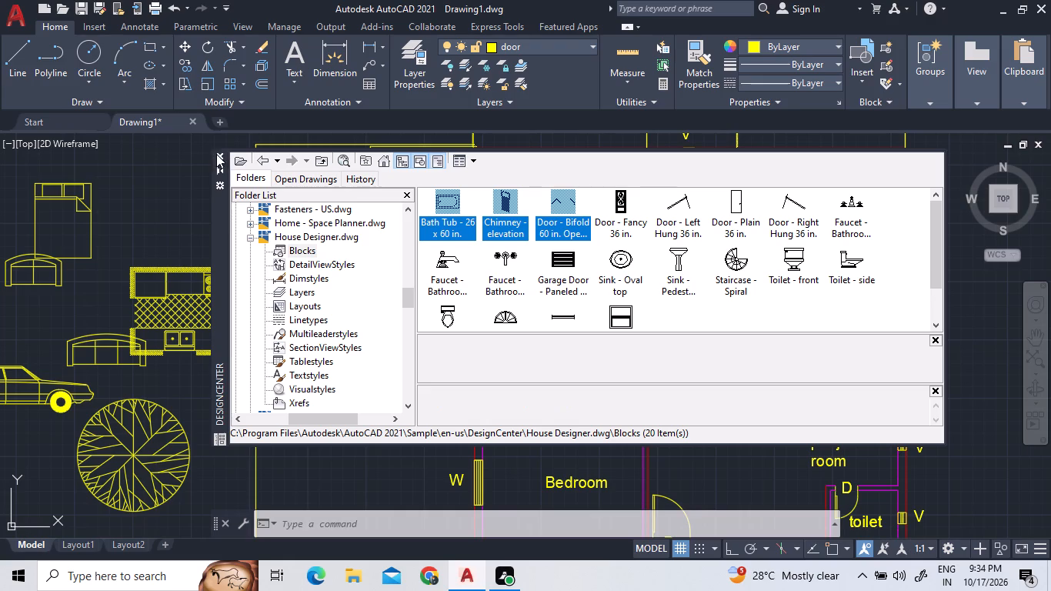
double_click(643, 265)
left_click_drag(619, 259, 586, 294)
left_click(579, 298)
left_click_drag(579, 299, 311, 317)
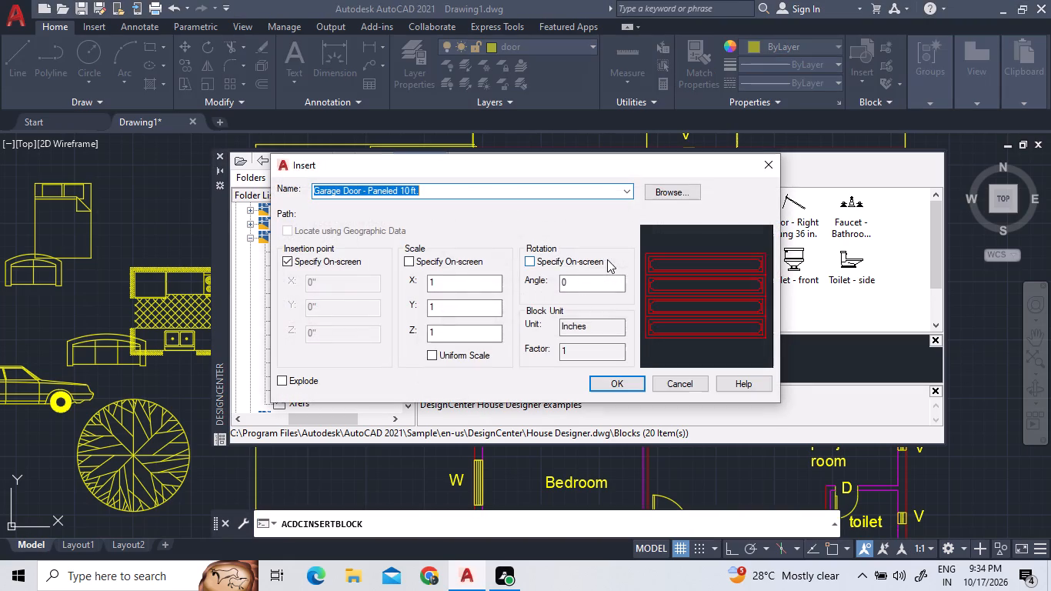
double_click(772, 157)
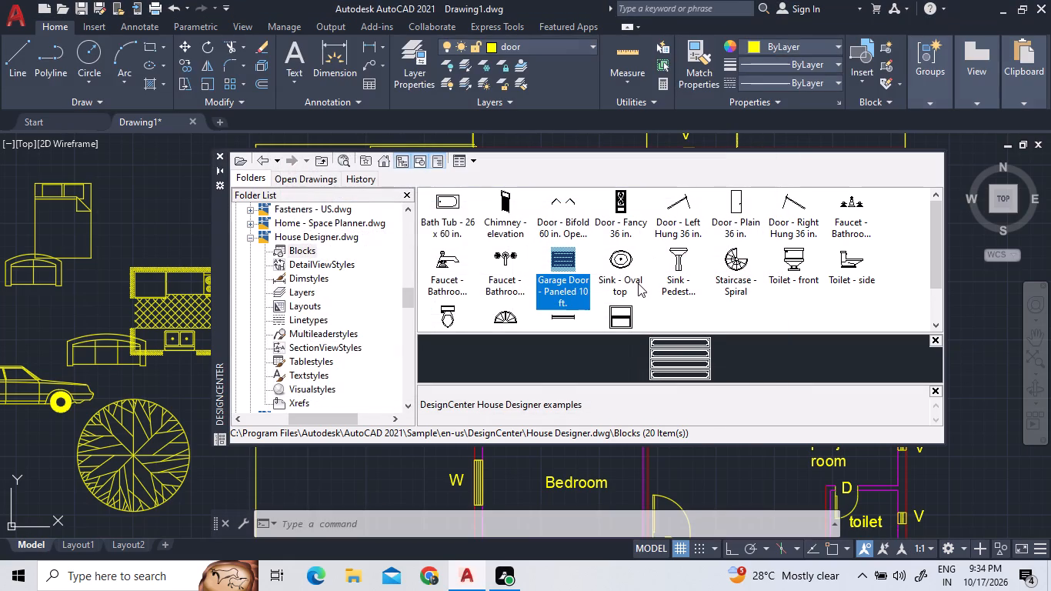
Insert the Sink - Oval top block at scale 1 and rotation 0 just east of the queen bed.
left_click(626, 267)
double_click(625, 265)
left_click_drag(625, 265, 560, 326)
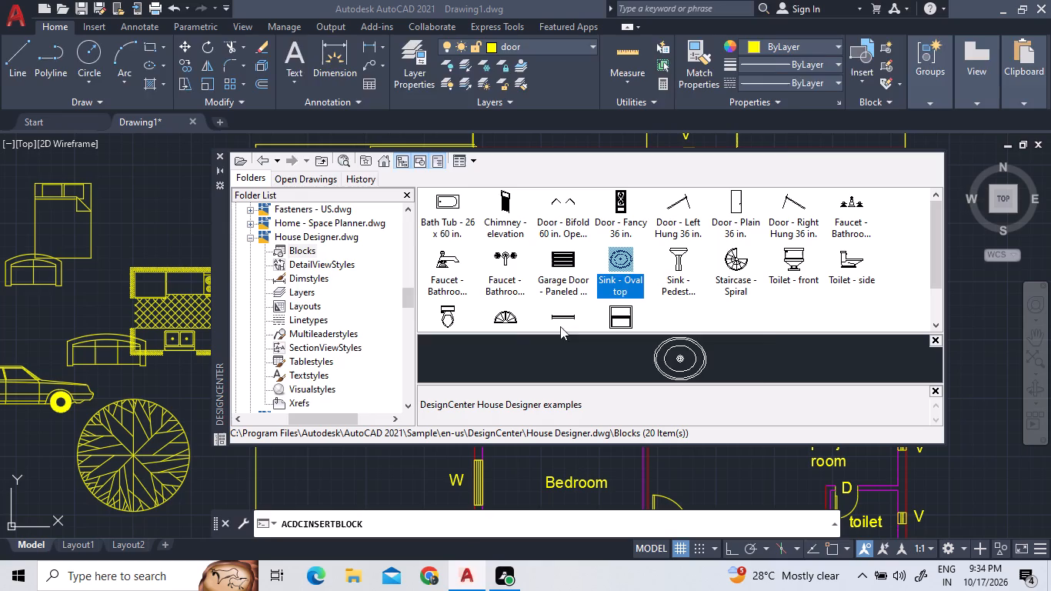
left_click_drag(560, 326, 335, 299)
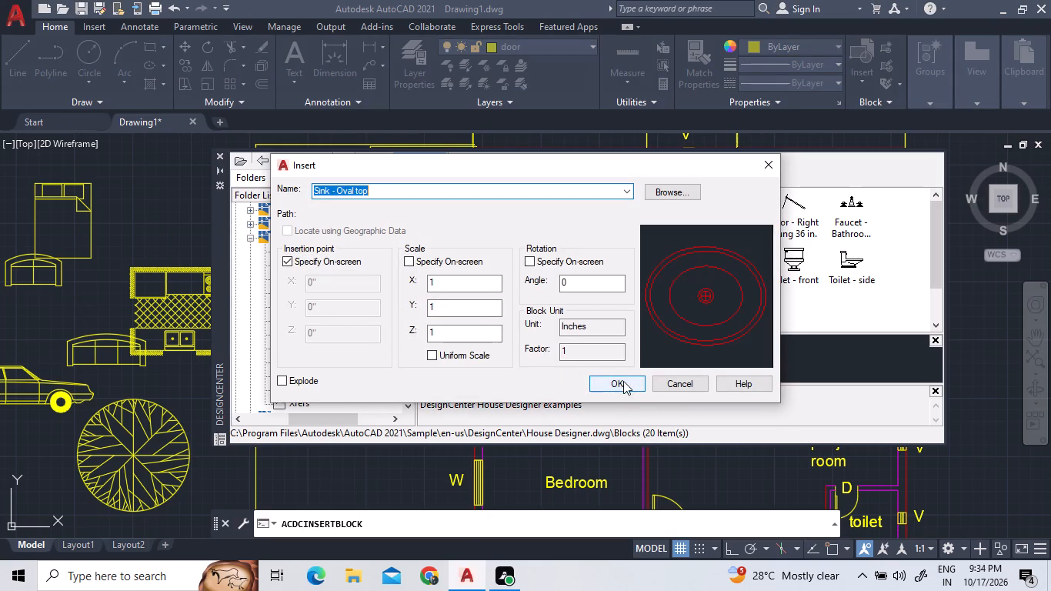
left_click(623, 381)
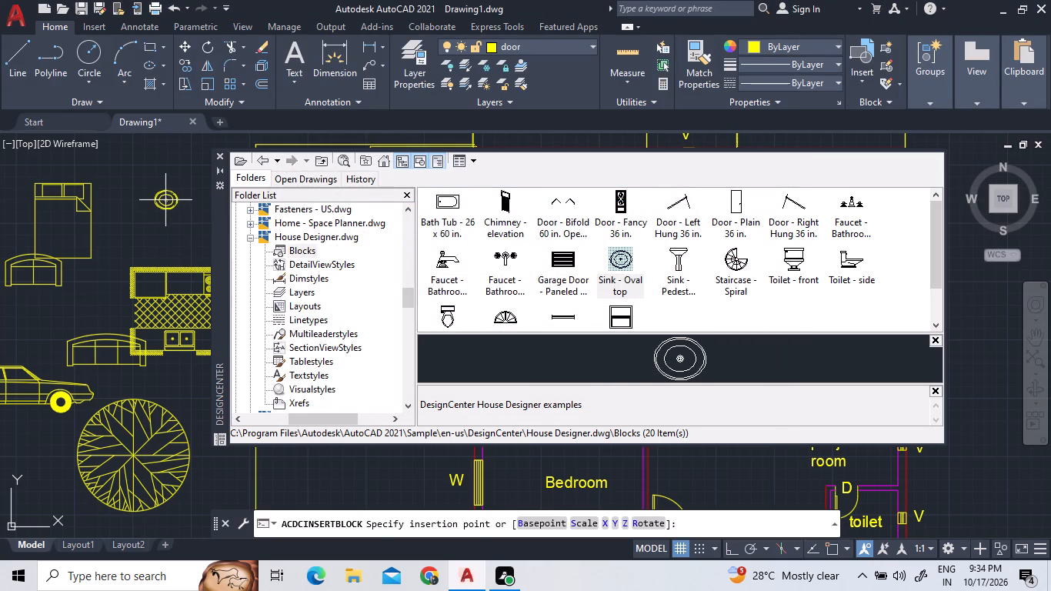
double_click(155, 200)
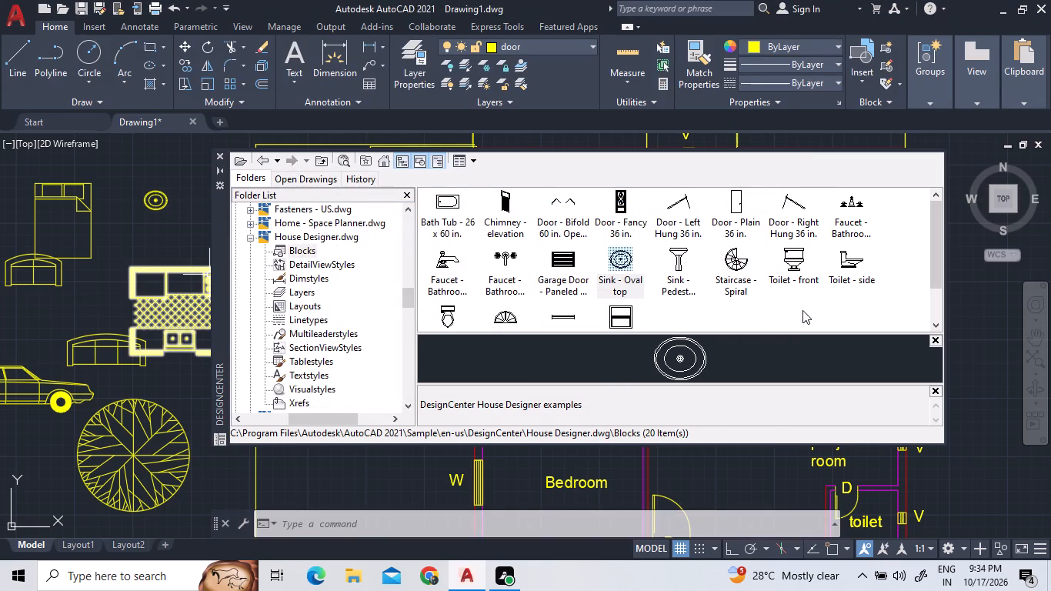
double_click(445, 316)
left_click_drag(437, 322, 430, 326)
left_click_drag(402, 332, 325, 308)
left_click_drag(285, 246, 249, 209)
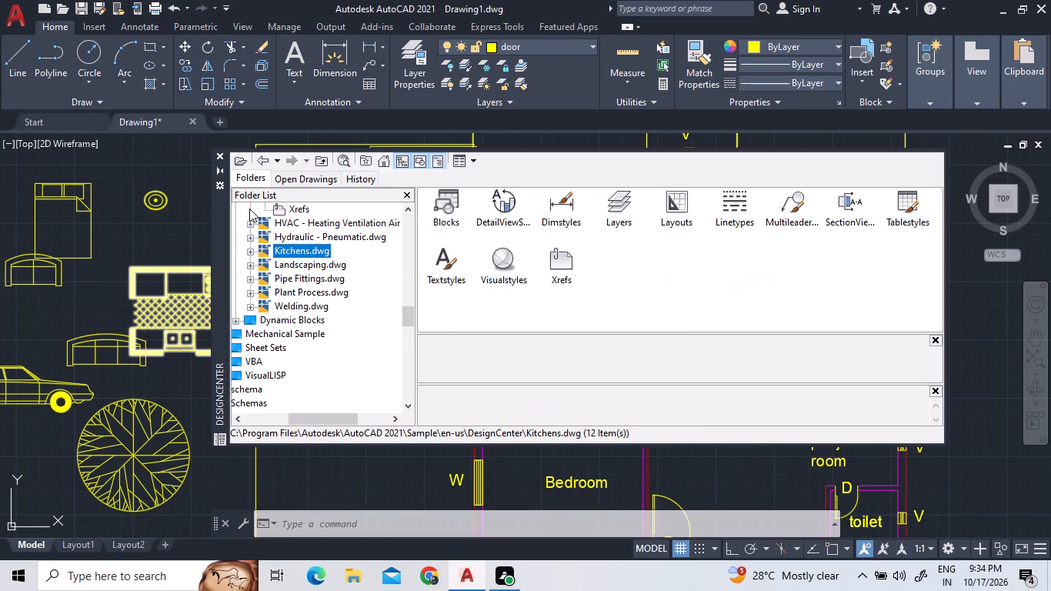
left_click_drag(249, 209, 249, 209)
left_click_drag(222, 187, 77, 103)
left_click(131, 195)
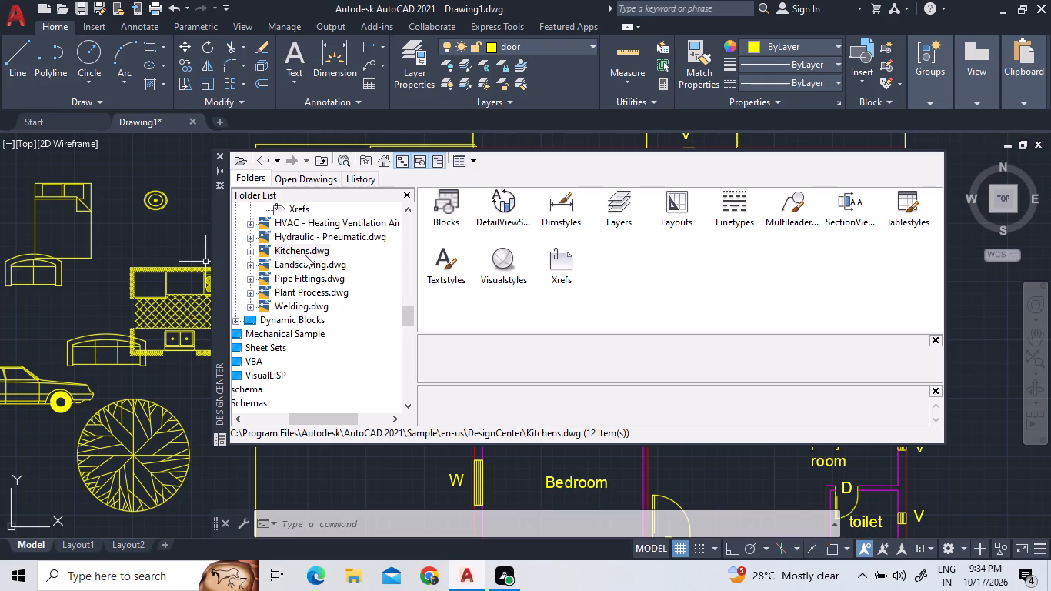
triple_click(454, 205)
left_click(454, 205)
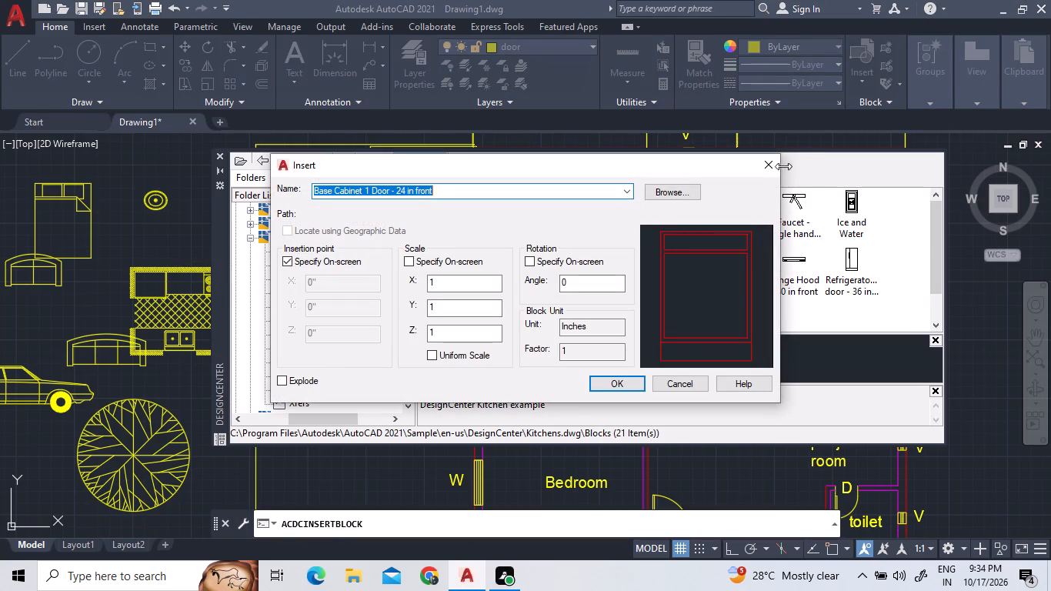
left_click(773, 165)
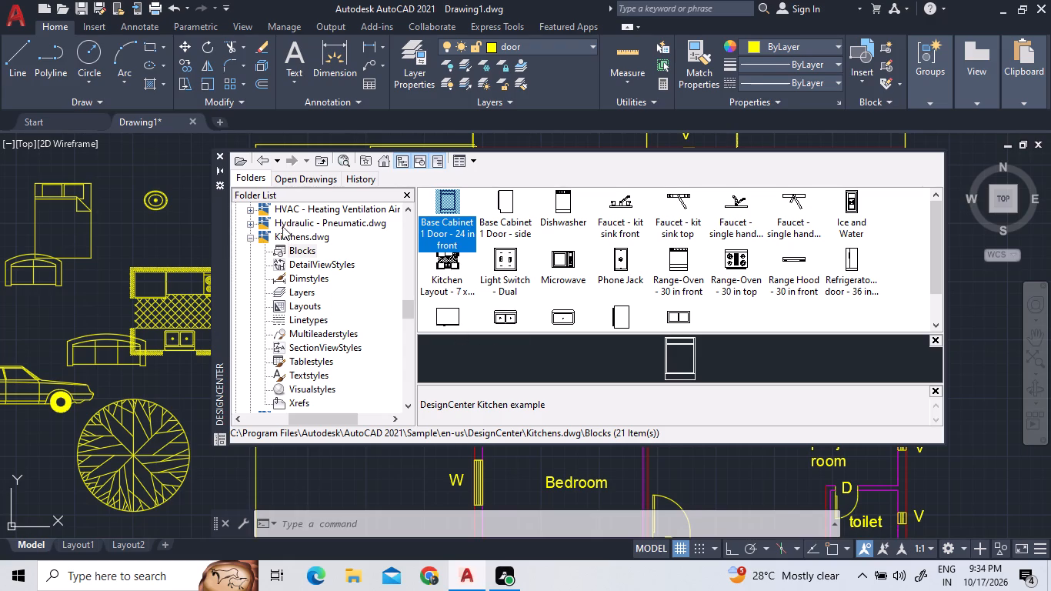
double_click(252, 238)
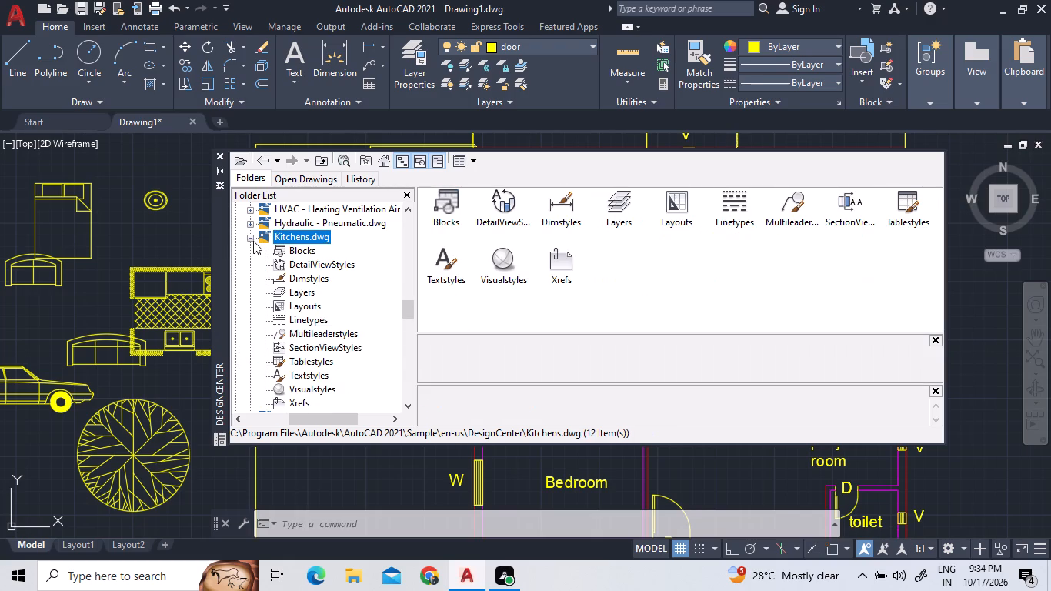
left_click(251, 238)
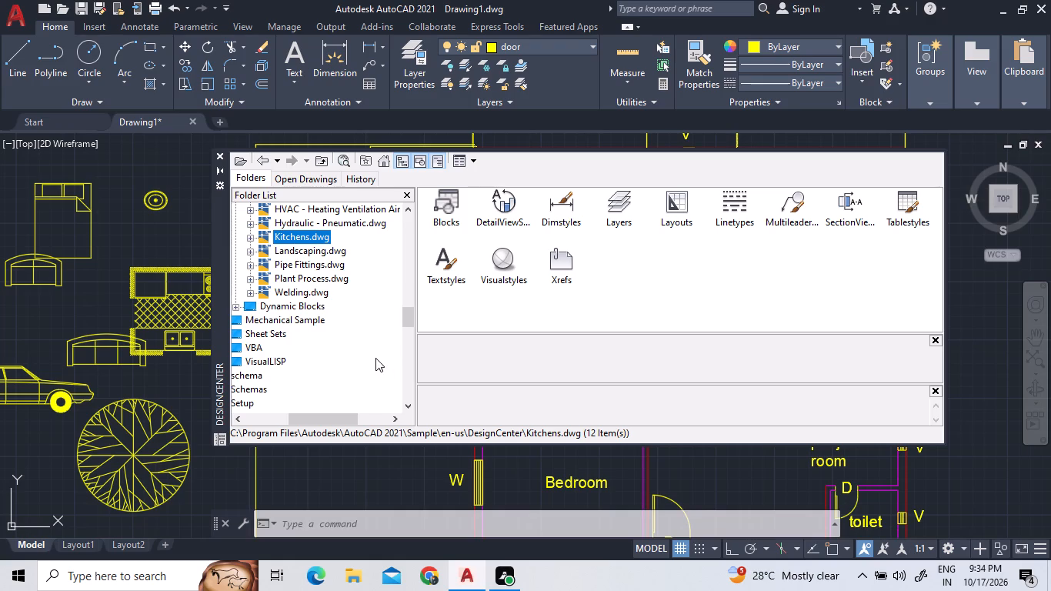
Insert the Toilet - top block from House Designer.dwg at scale 1 just north of the kitchen layout, and close DesignCenter.
scroll(375, 358, "up", 2)
scroll(297, 270, "up", 2)
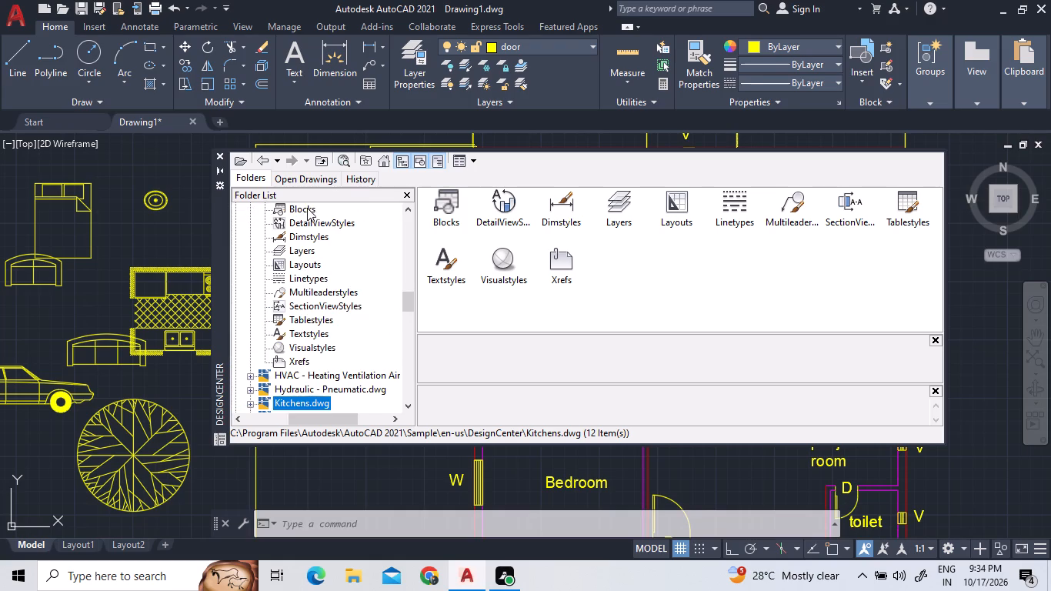
scroll(307, 208, "up", 1)
left_click(309, 208)
triple_click(296, 254)
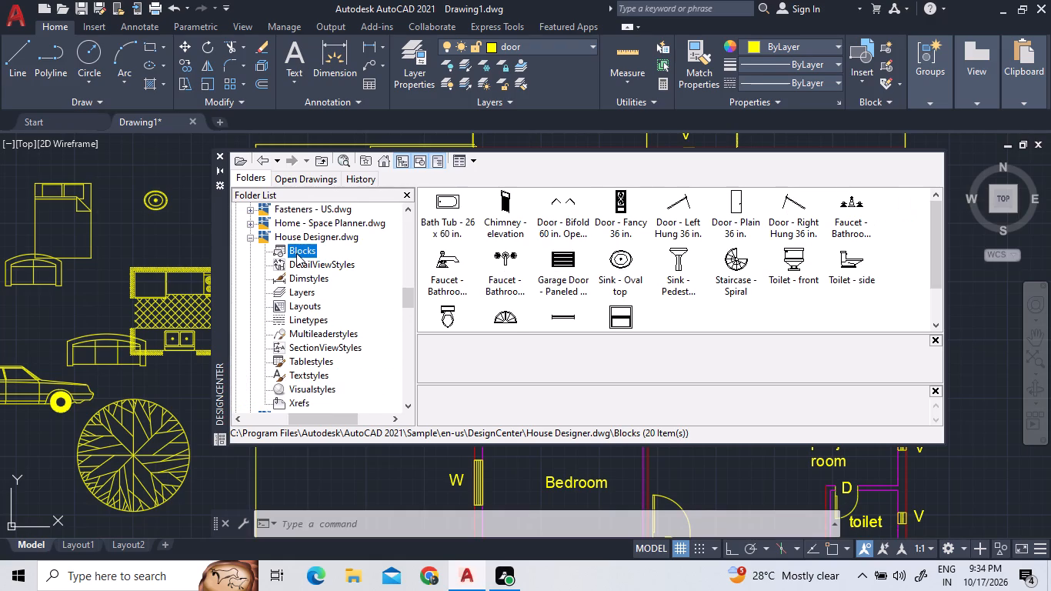
left_click(448, 316)
left_click_drag(447, 316, 95, 374)
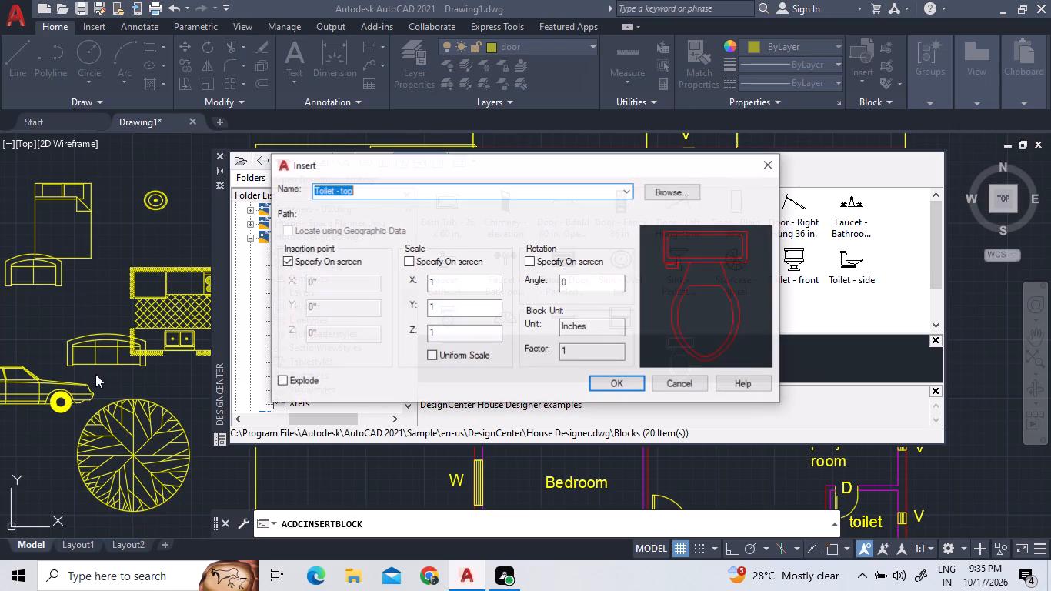
left_click_drag(95, 374, 92, 376)
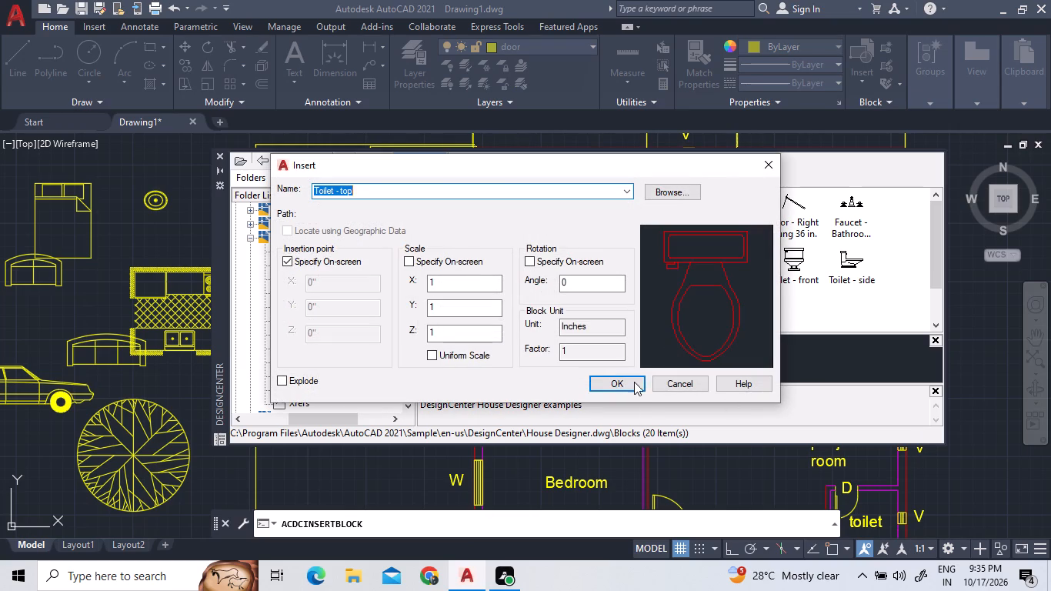
left_click(633, 382)
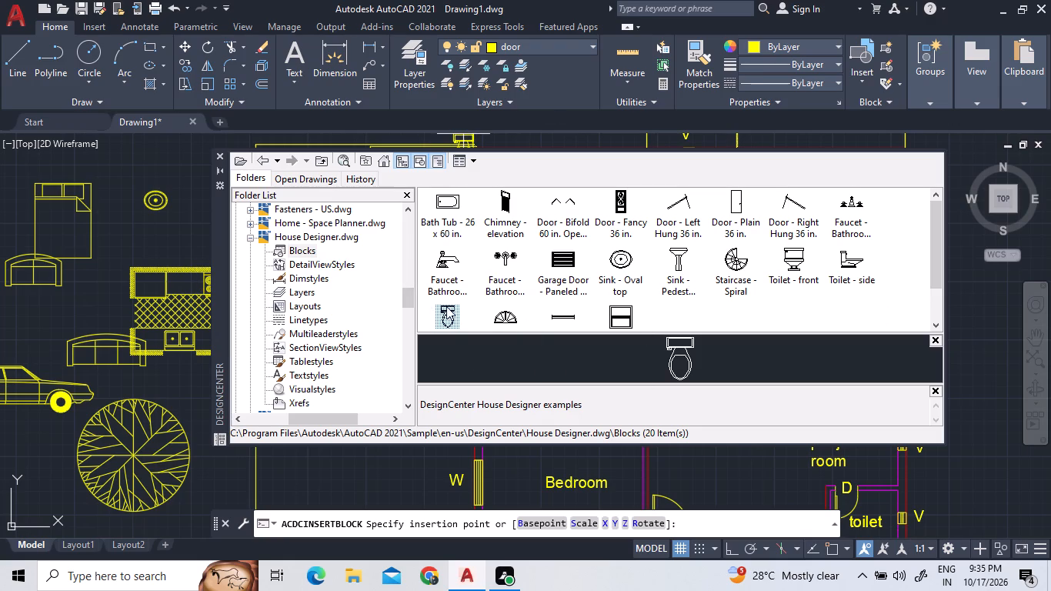
left_click_drag(446, 306, 158, 287)
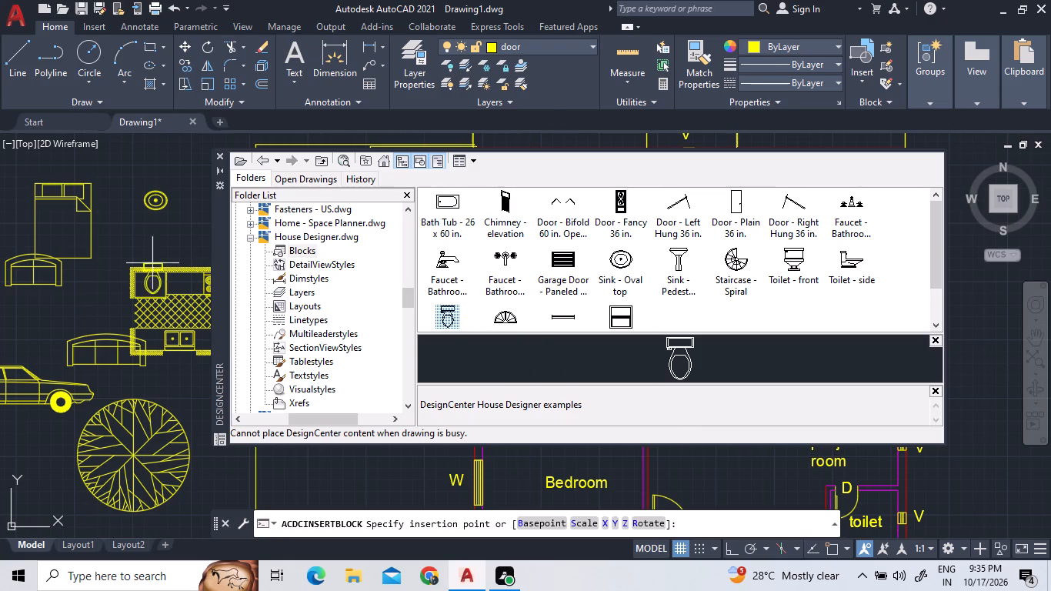
left_click_drag(135, 235, 123, 206)
left_click_drag(120, 197, 116, 190)
triple_click(127, 213)
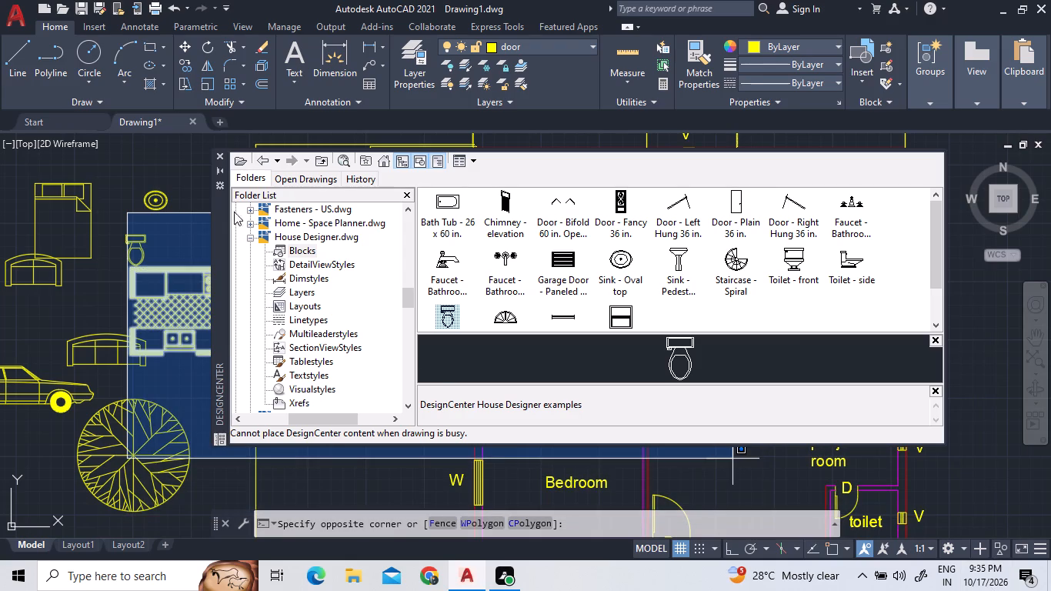
double_click(194, 215)
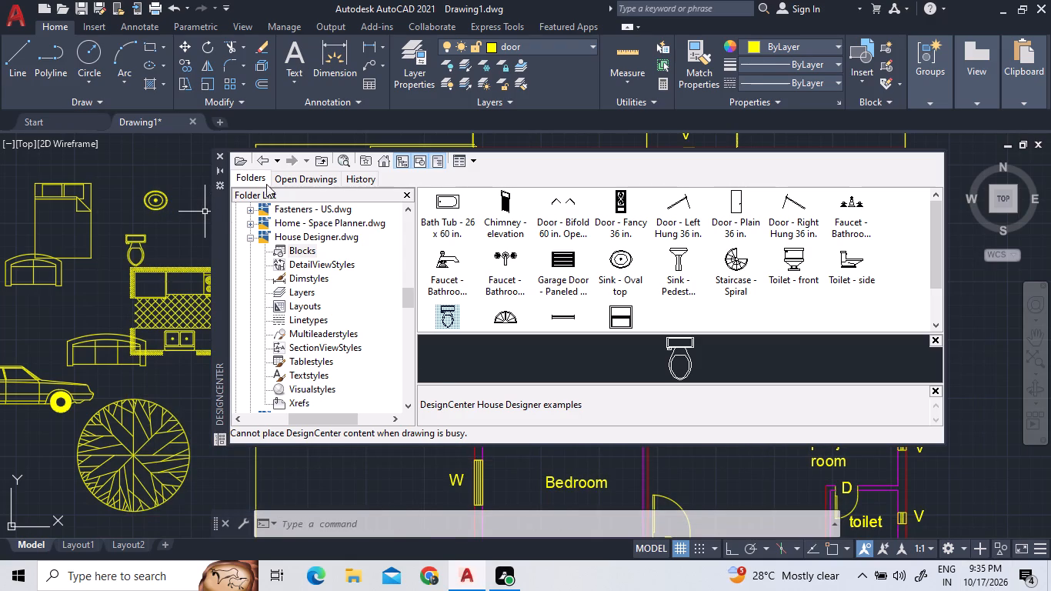
left_click(220, 155)
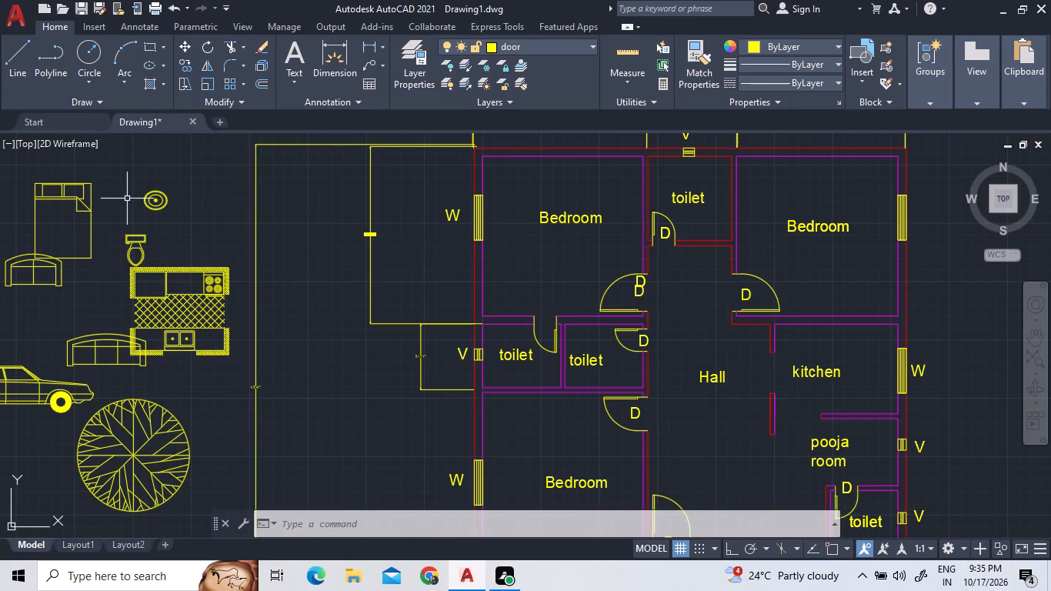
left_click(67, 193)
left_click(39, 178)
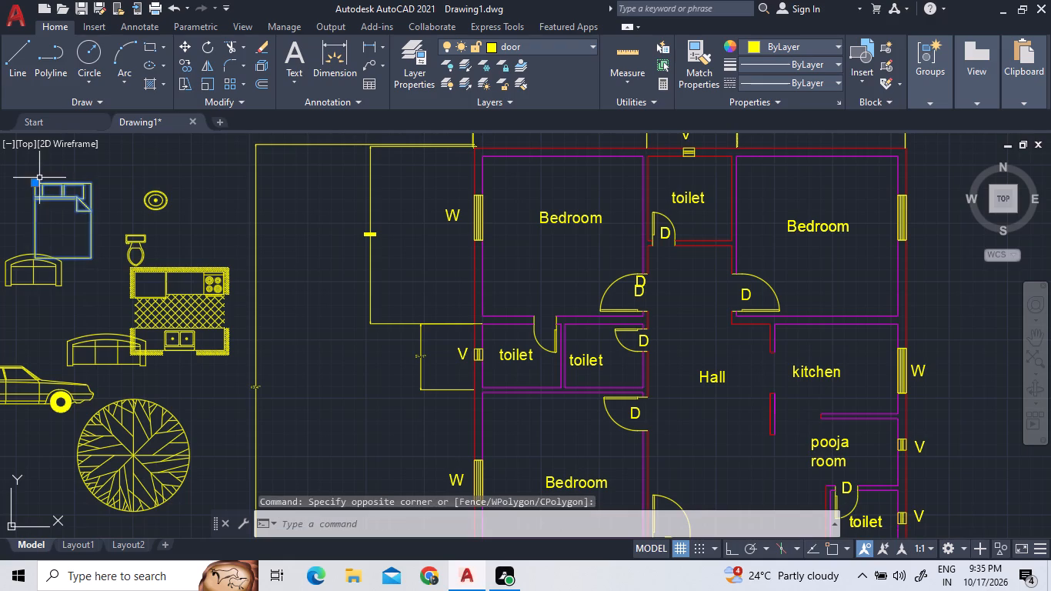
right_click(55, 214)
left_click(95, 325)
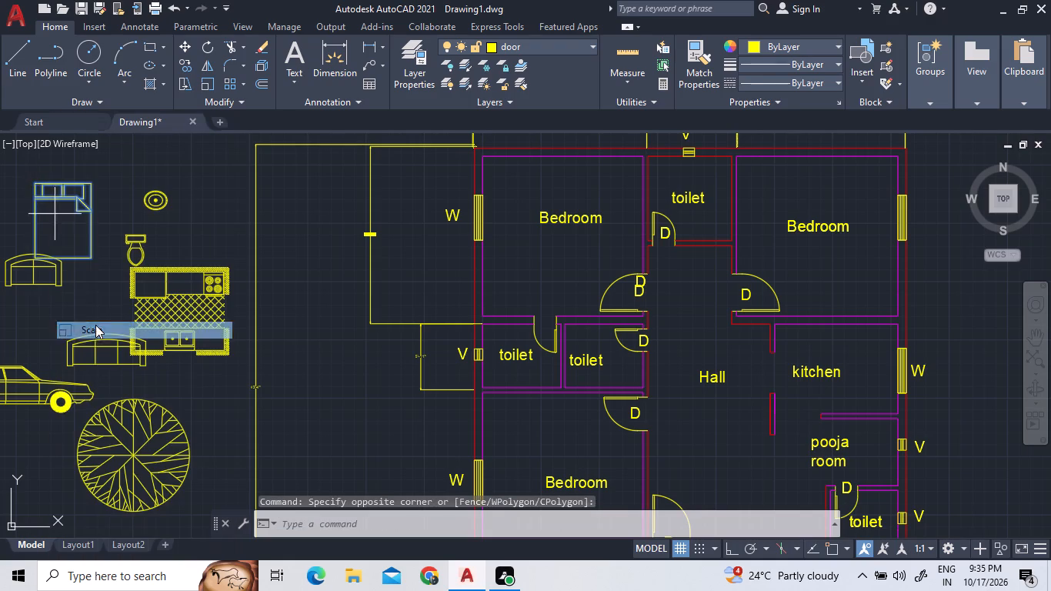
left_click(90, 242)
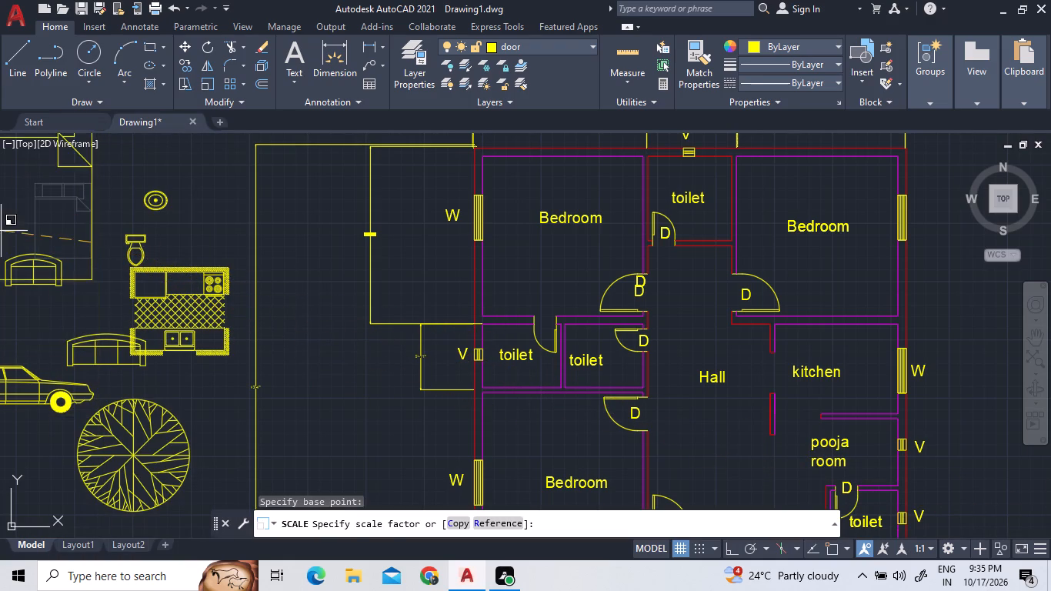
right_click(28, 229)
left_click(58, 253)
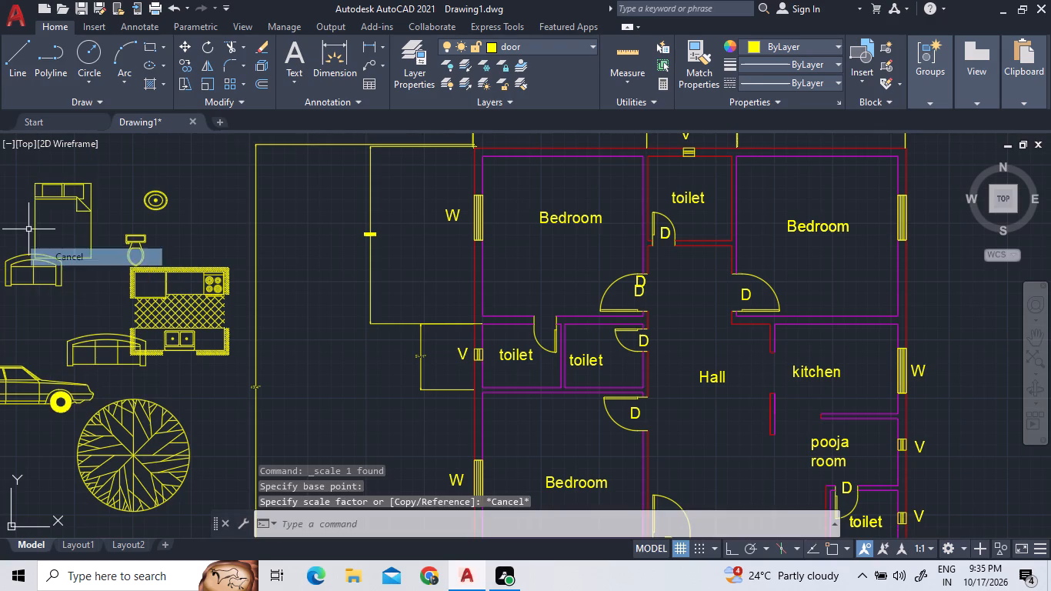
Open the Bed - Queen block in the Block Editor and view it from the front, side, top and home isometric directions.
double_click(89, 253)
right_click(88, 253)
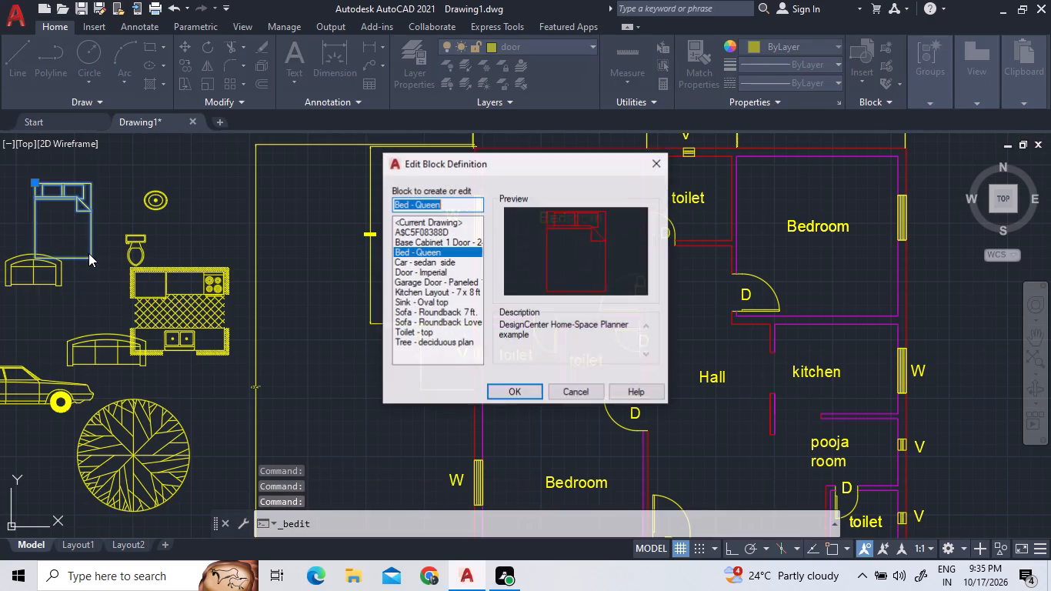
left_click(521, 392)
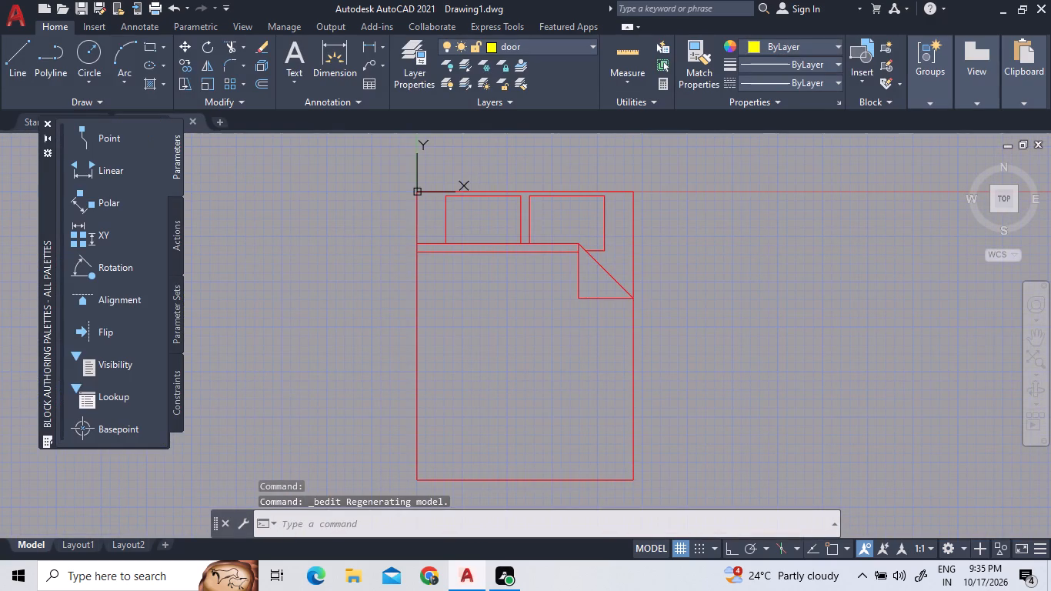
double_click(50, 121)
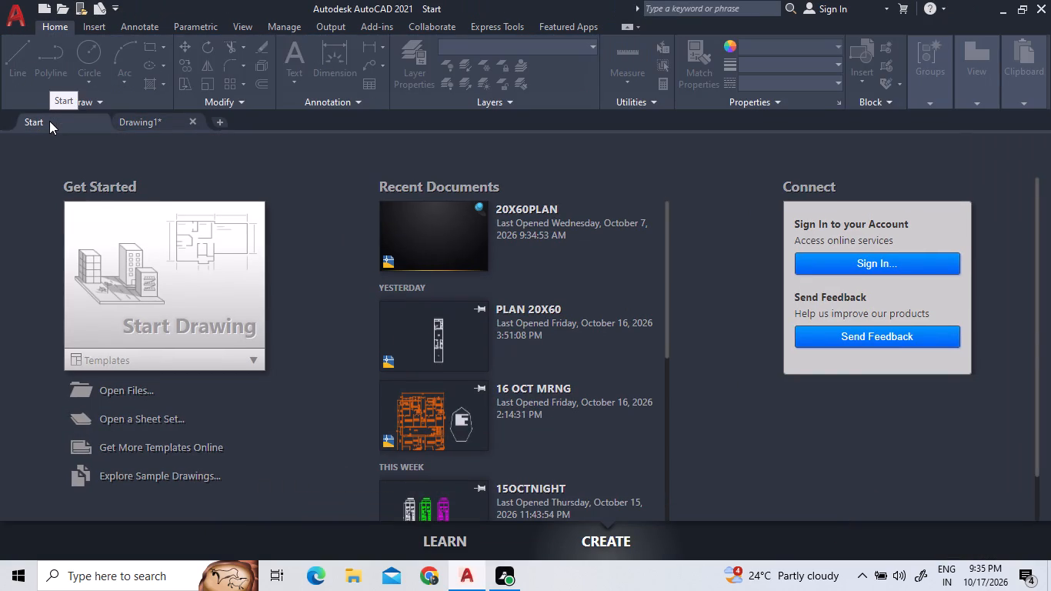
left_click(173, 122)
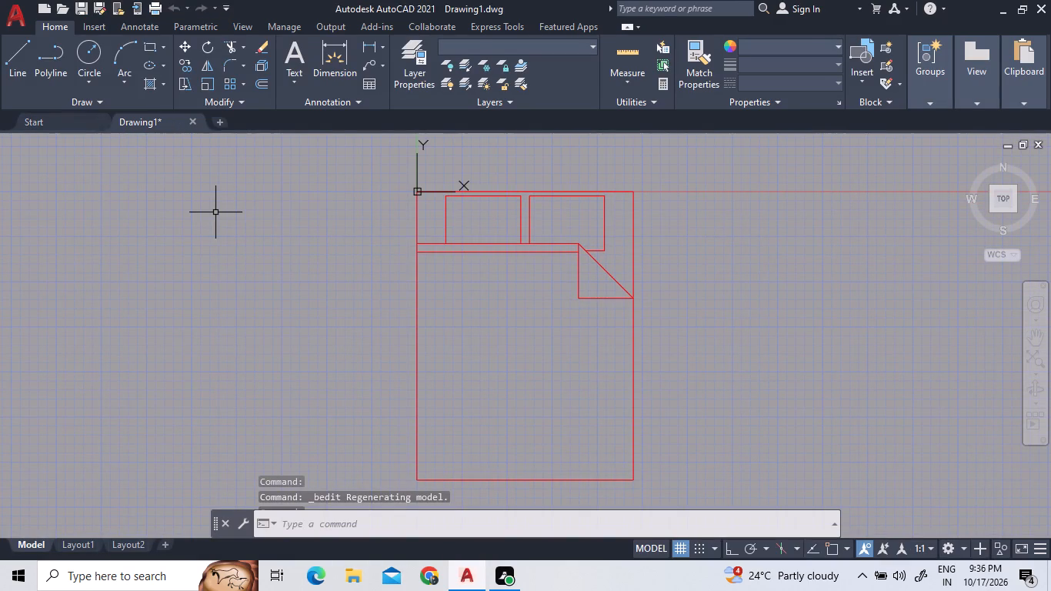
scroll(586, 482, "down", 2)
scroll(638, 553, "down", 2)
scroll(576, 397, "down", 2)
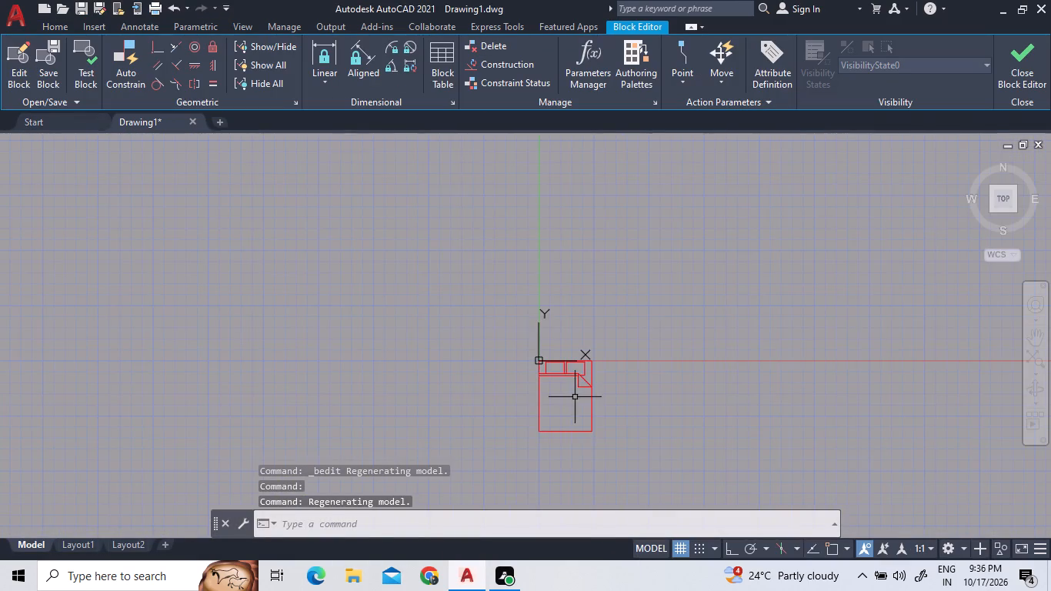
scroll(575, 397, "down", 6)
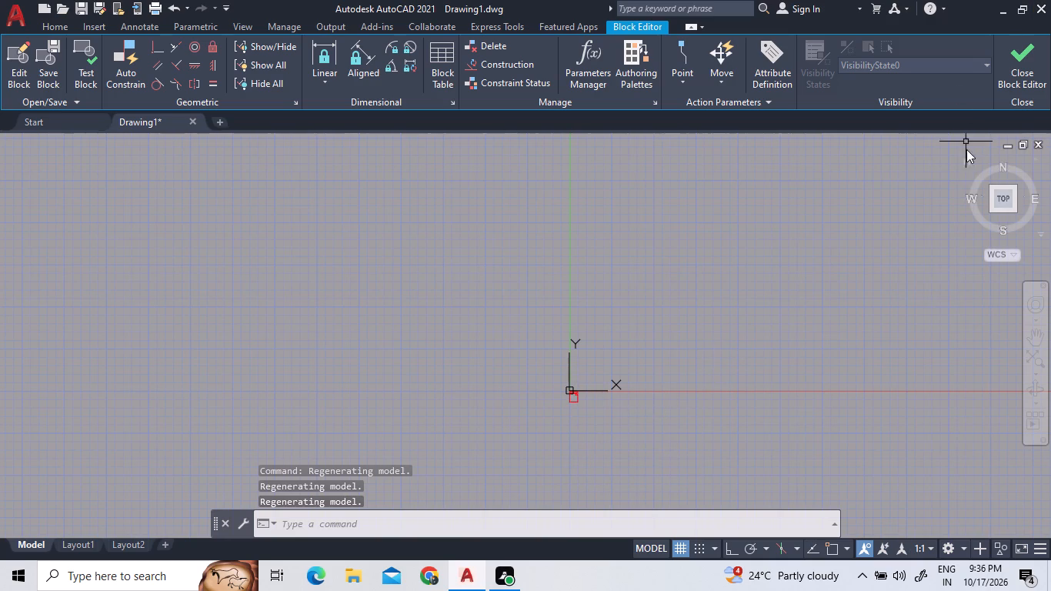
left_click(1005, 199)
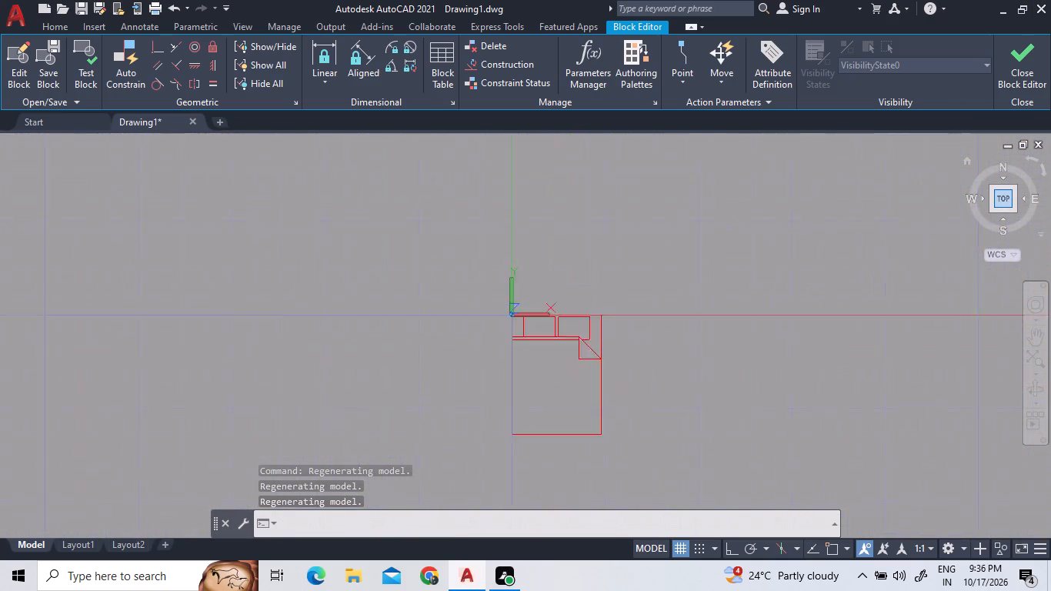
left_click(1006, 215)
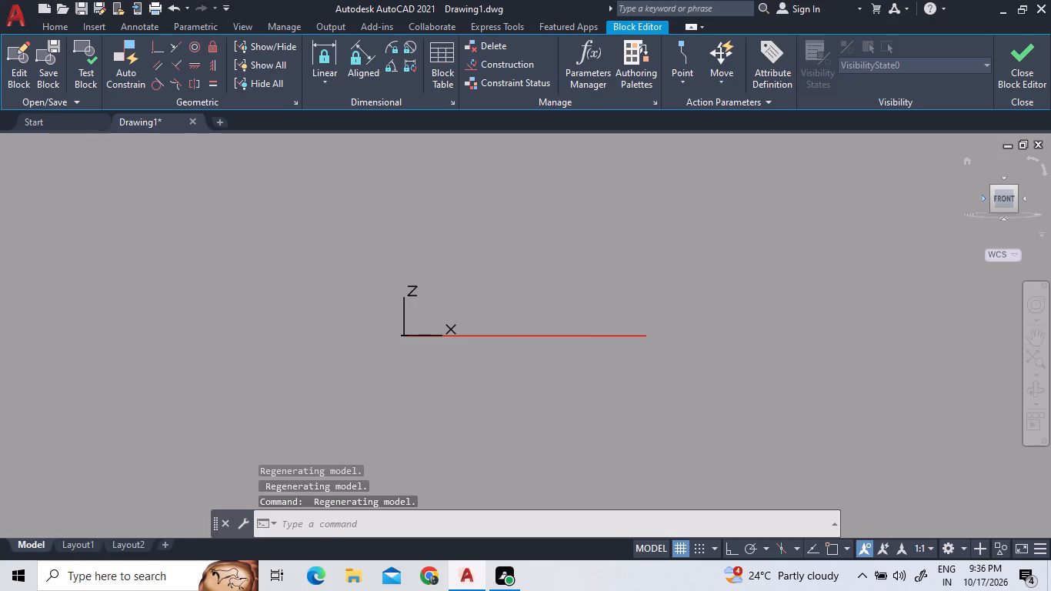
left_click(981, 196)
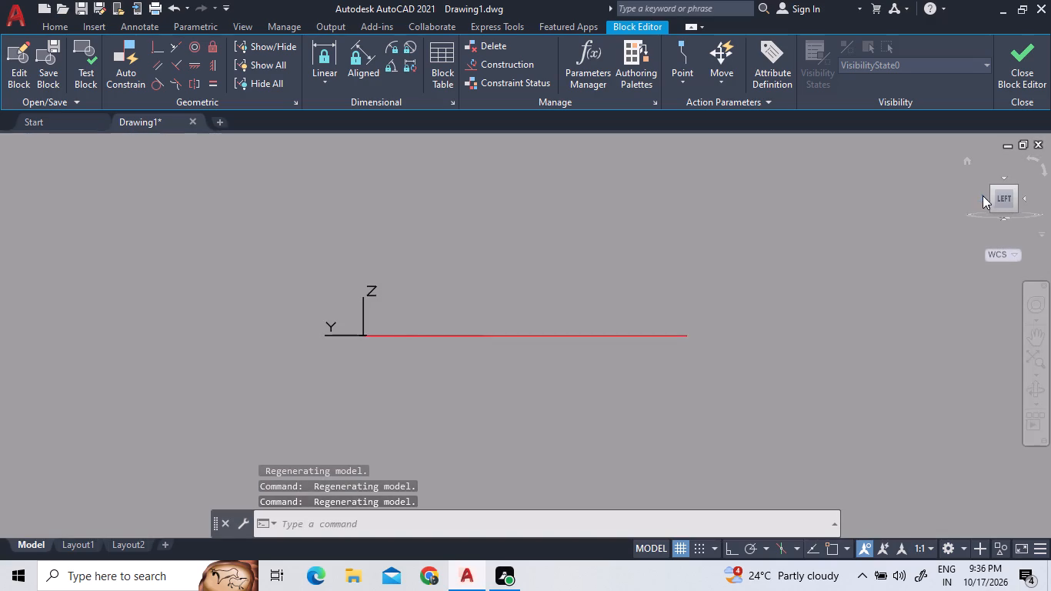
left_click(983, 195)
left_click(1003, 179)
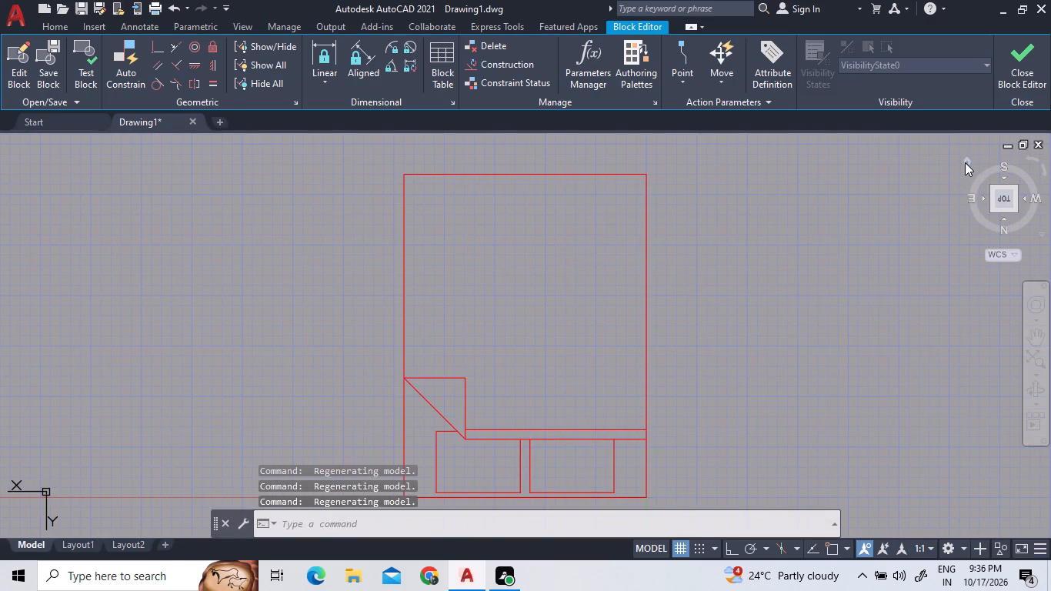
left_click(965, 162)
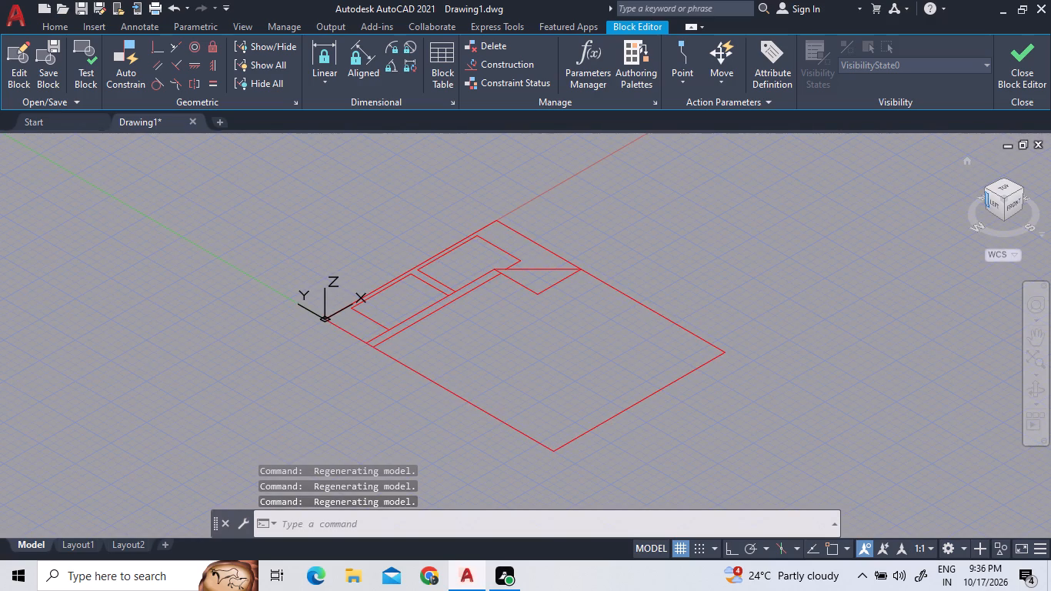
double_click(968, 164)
Undo the view changes, the Bed - Queen block editing session and the Toilet - top block insertion.
left_click(172, 10)
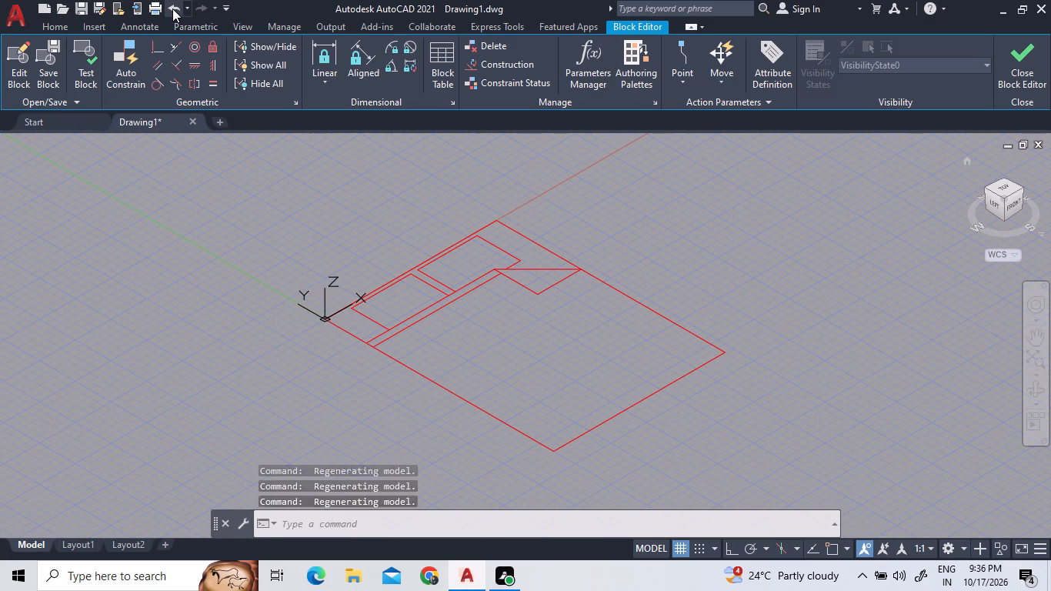
double_click(172, 8)
left_click(172, 8)
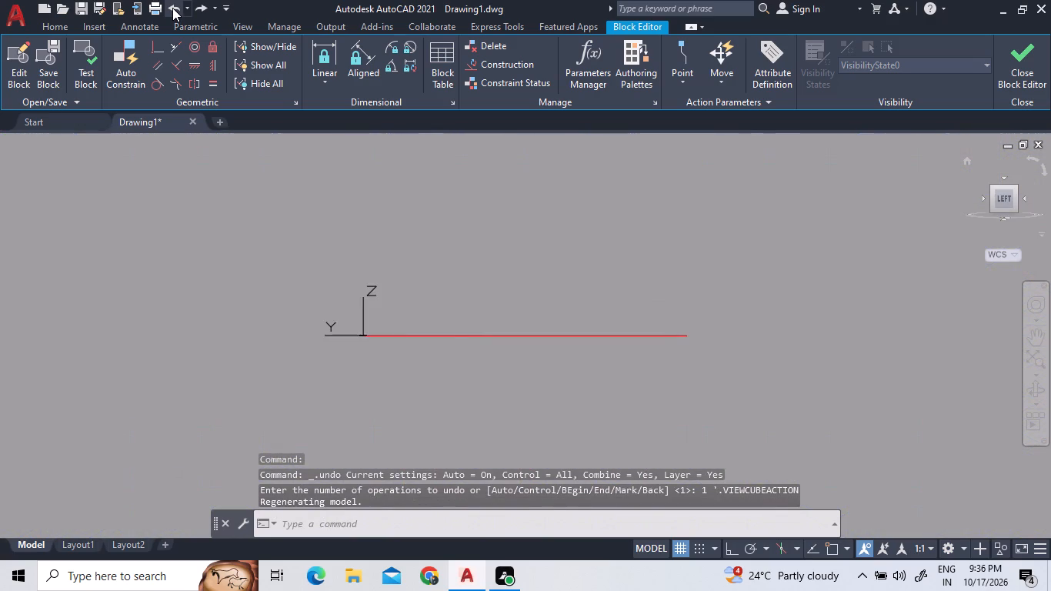
triple_click(172, 8)
double_click(172, 6)
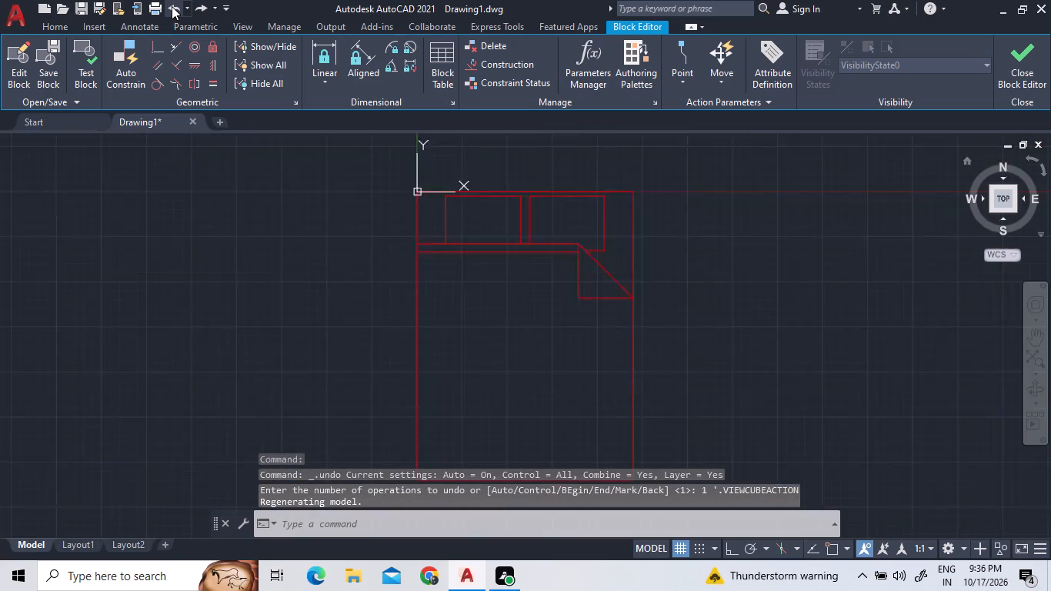
double_click(172, 6)
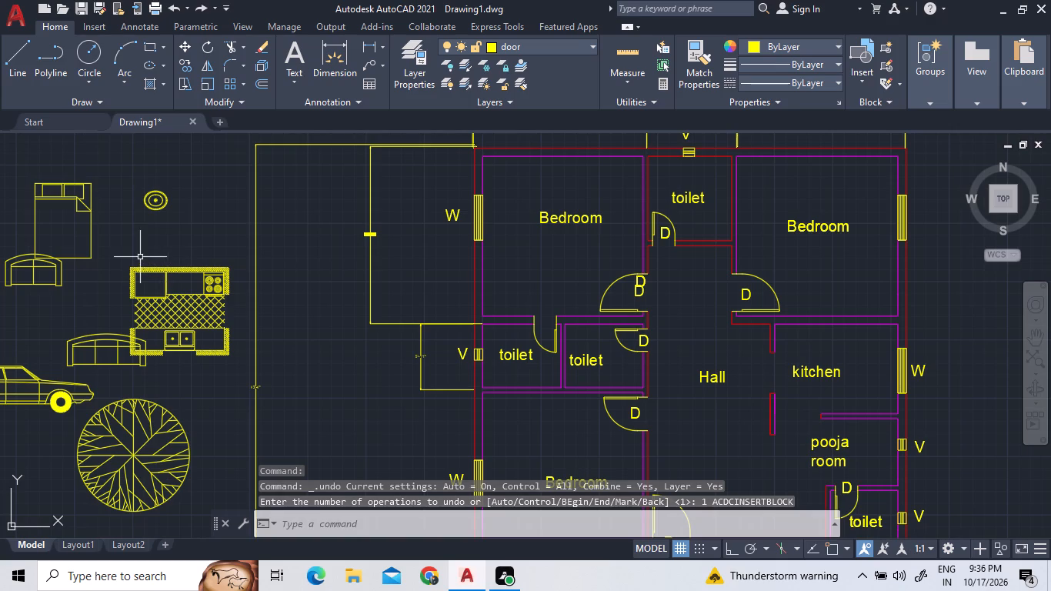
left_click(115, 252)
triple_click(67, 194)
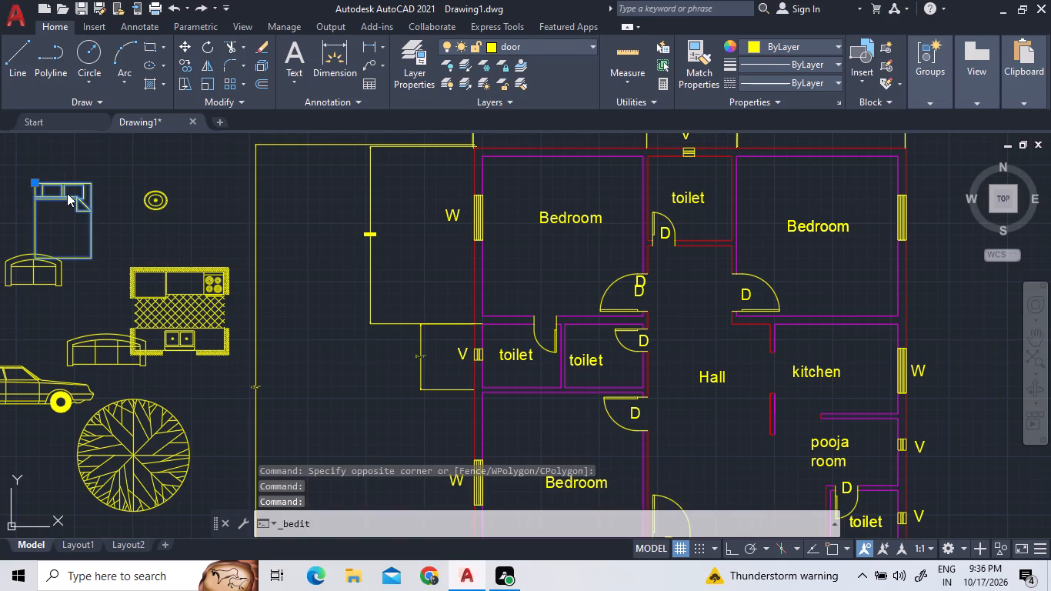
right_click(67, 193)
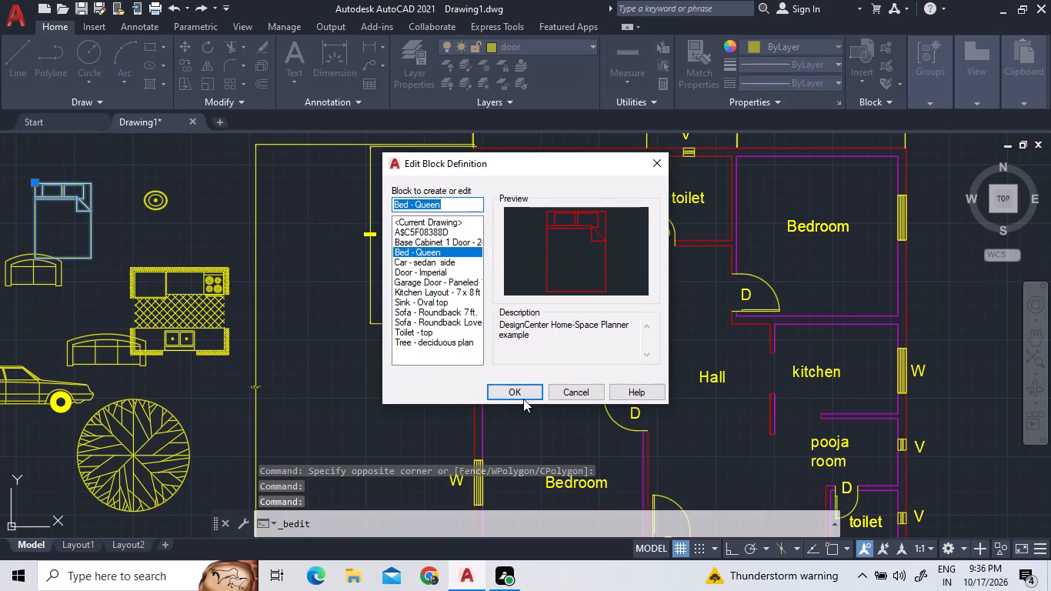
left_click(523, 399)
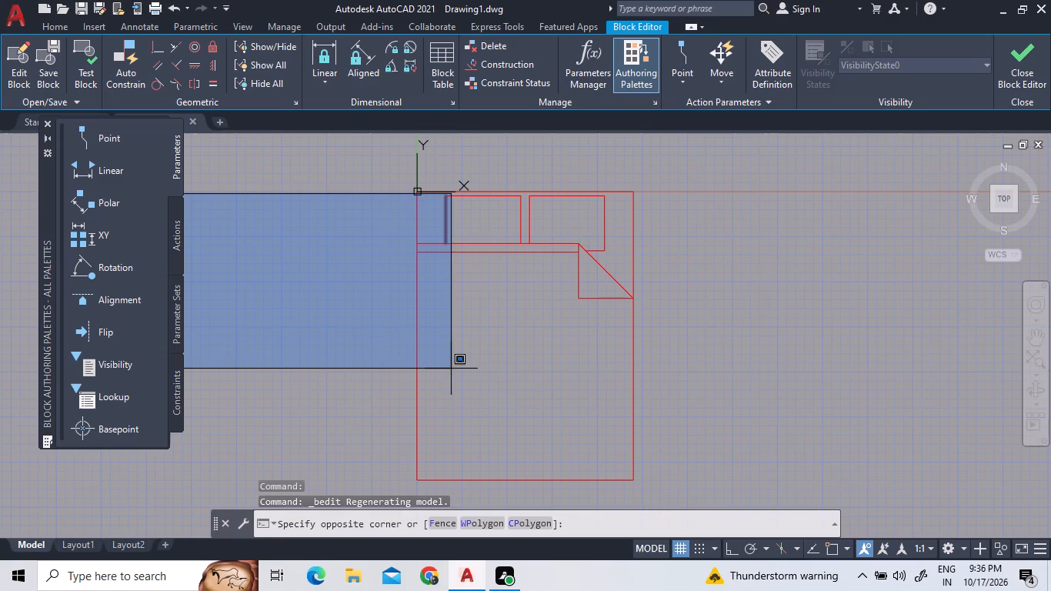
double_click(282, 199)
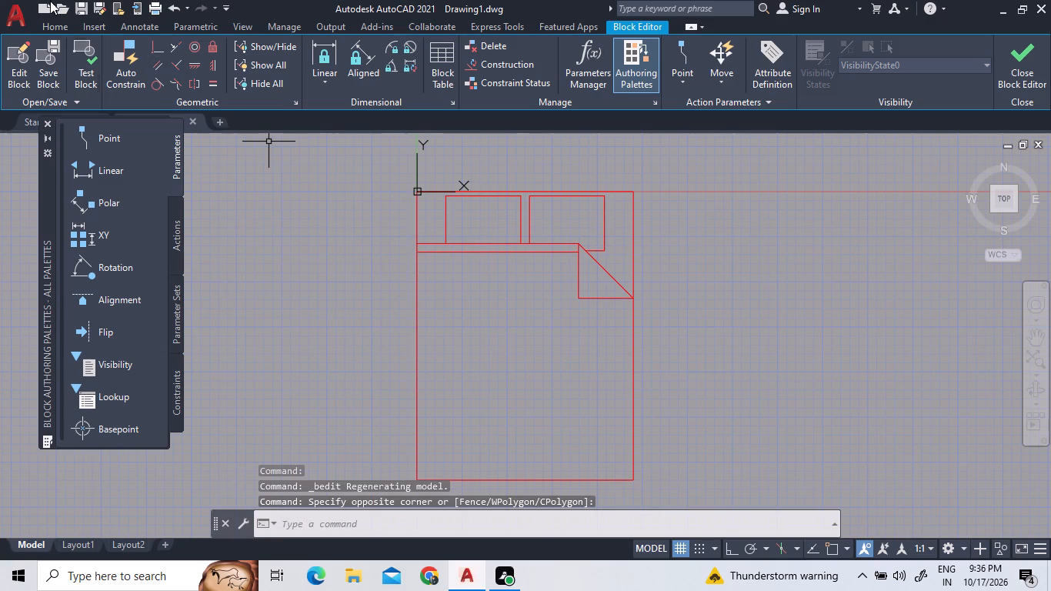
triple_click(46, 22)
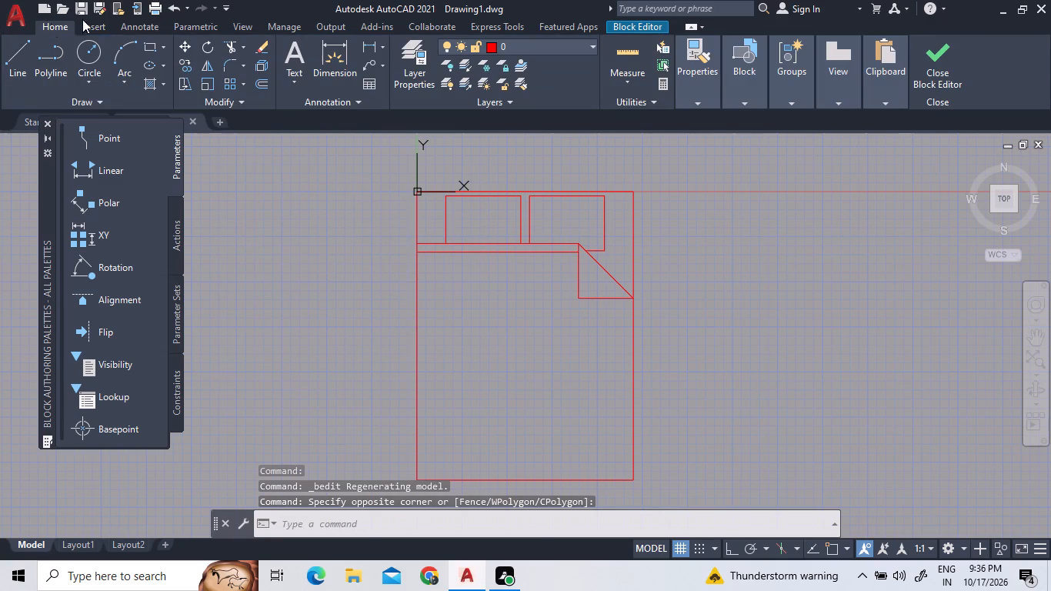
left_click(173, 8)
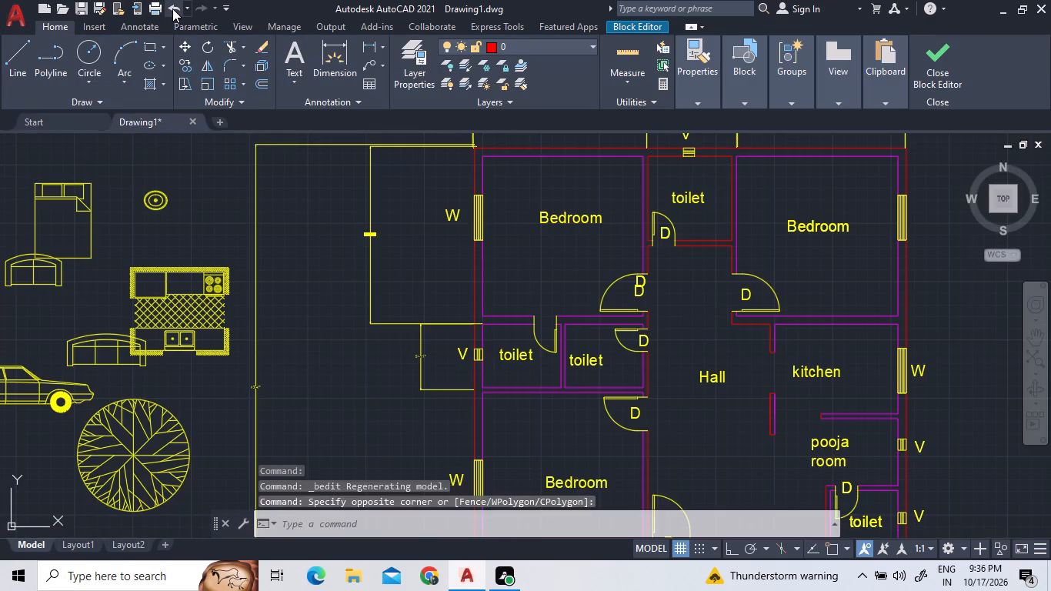
Copy the queen bed from beside the plan into each of the four bedrooms.
left_click(82, 192)
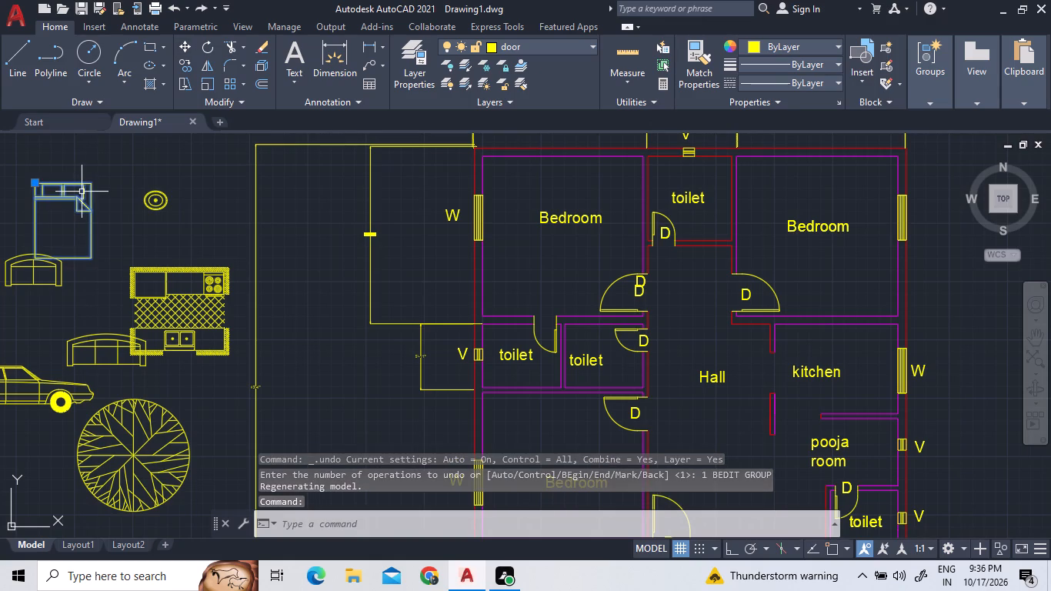
right_click(83, 193)
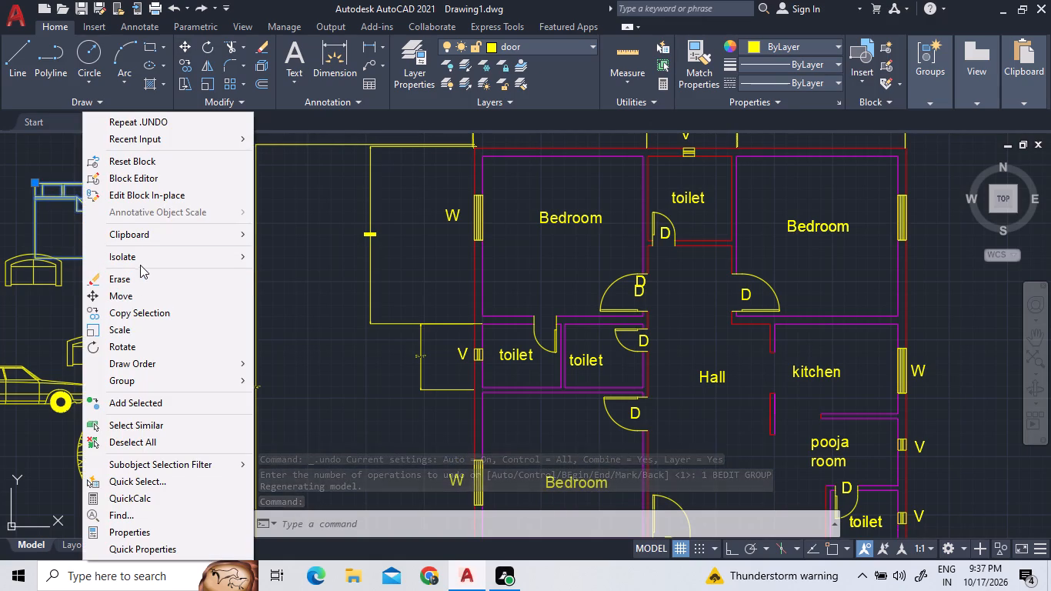
left_click(148, 306)
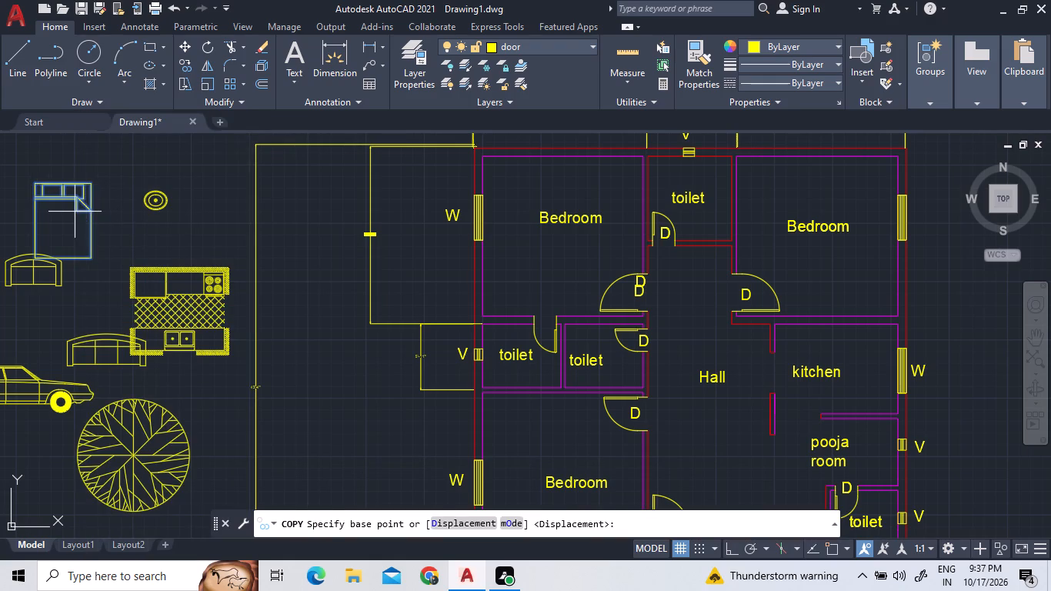
left_click(72, 212)
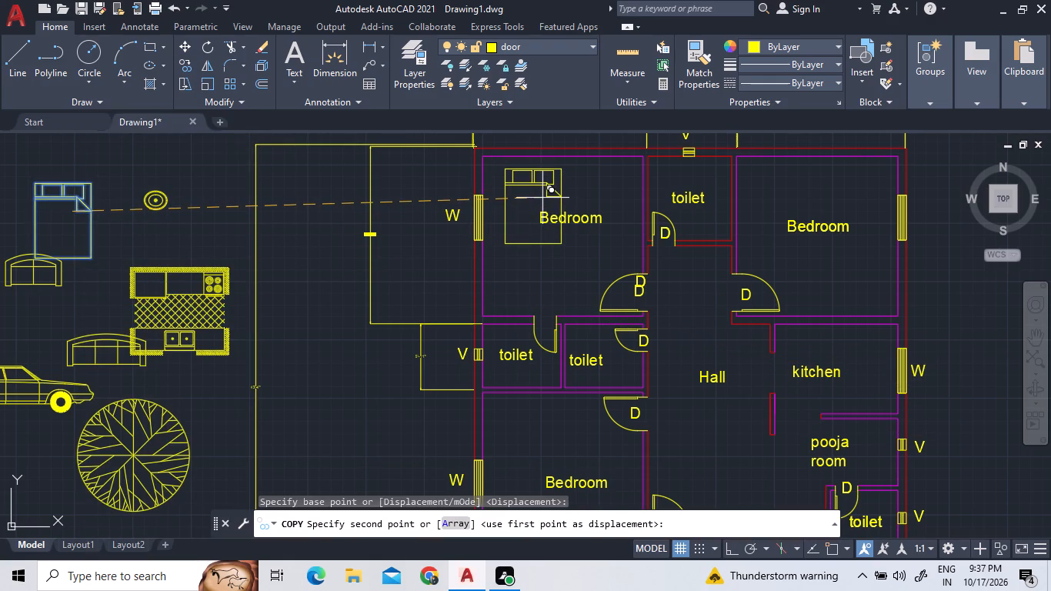
left_click(542, 196)
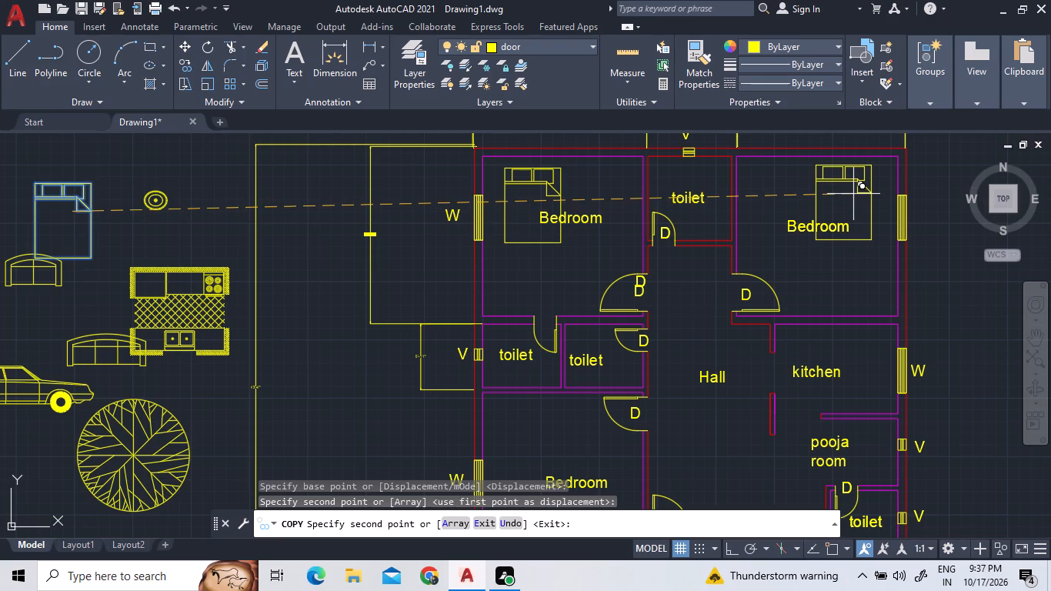
left_click(853, 194)
scroll(671, 275, "down", 3)
scroll(662, 312, "up", 4)
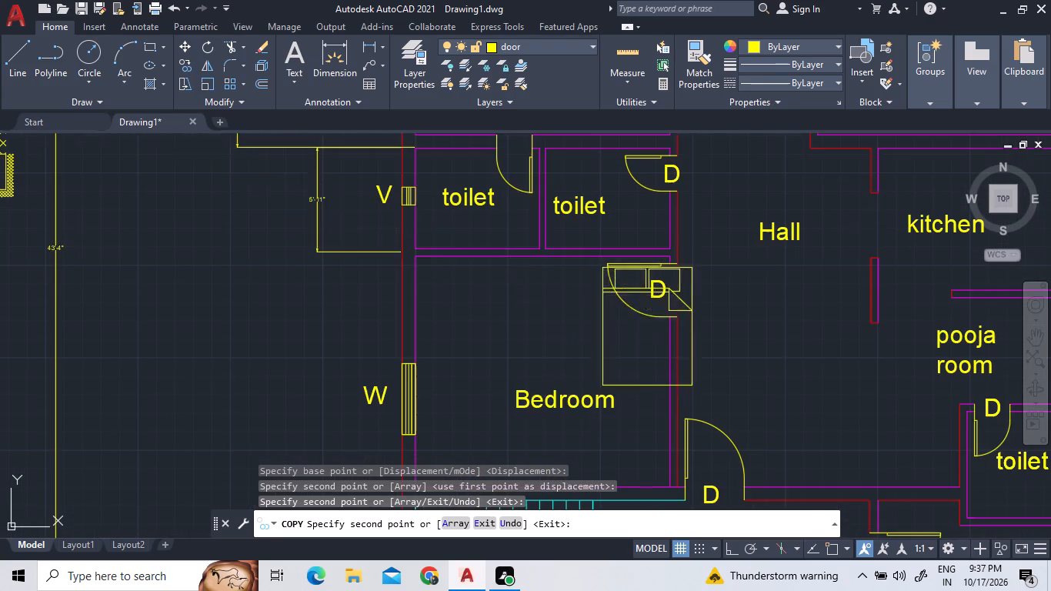
scroll(522, 309, "down", 2)
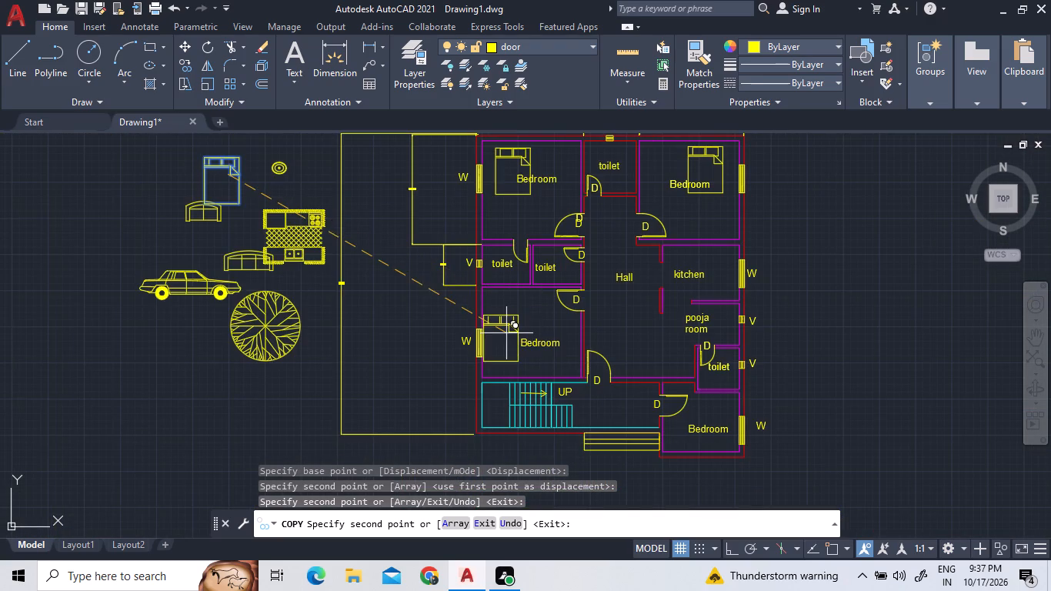
left_click(510, 343)
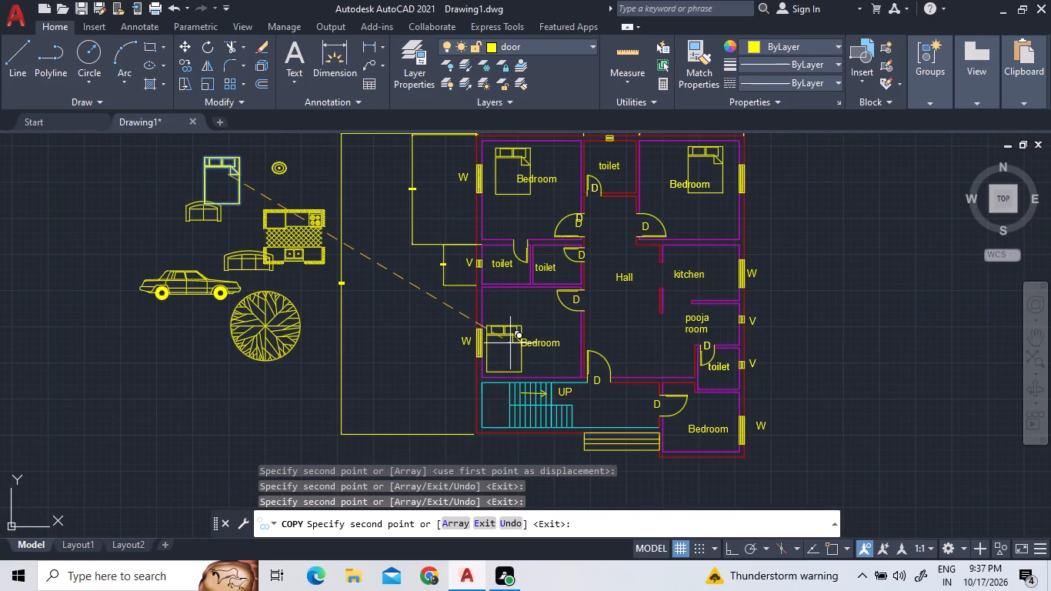
scroll(708, 427, "up", 3)
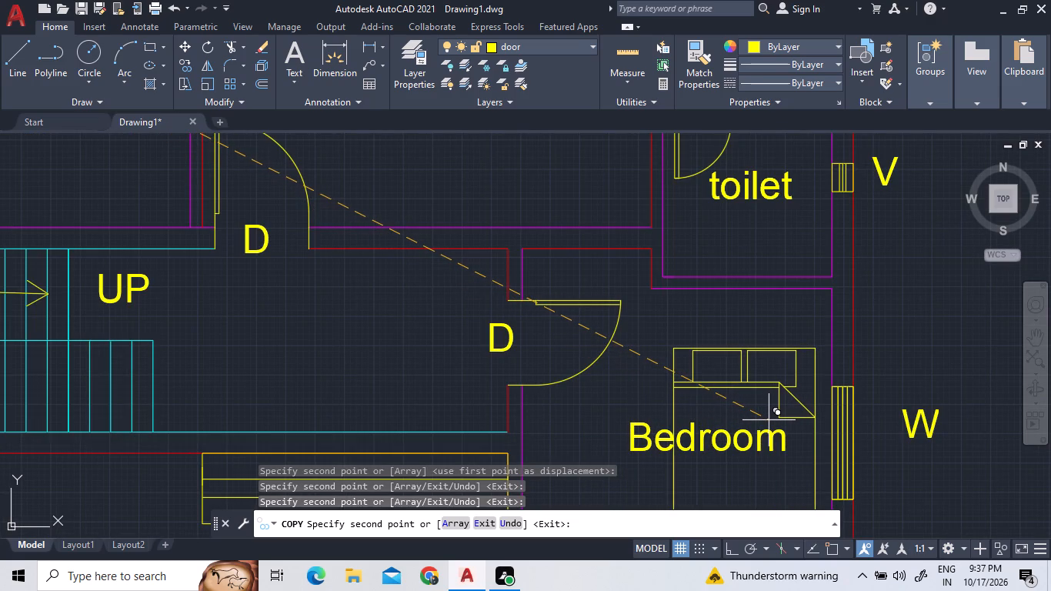
triple_click(769, 420)
scroll(742, 414, "down", 2)
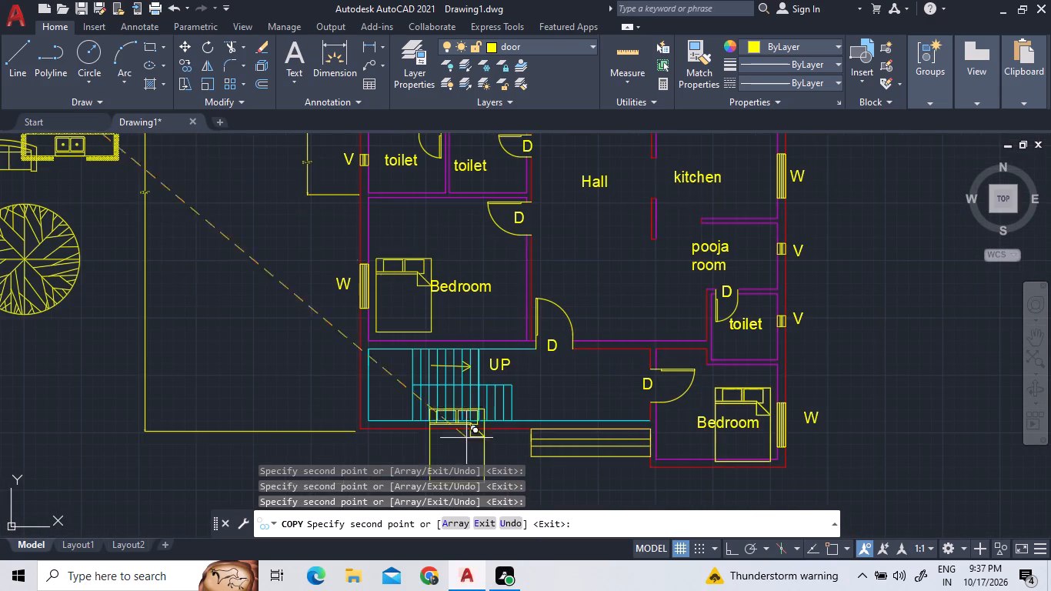
right_click(268, 369)
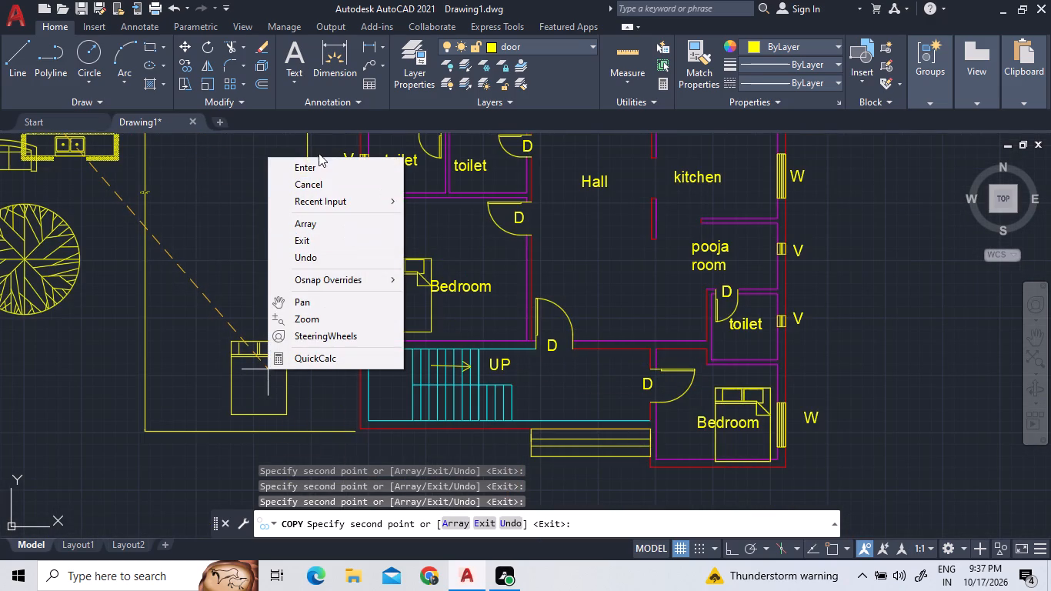
left_click(312, 169)
Erase the original queen bed beside the plan, above the small sofa.
scroll(289, 363, "down", 5)
scroll(255, 328, "up", 4)
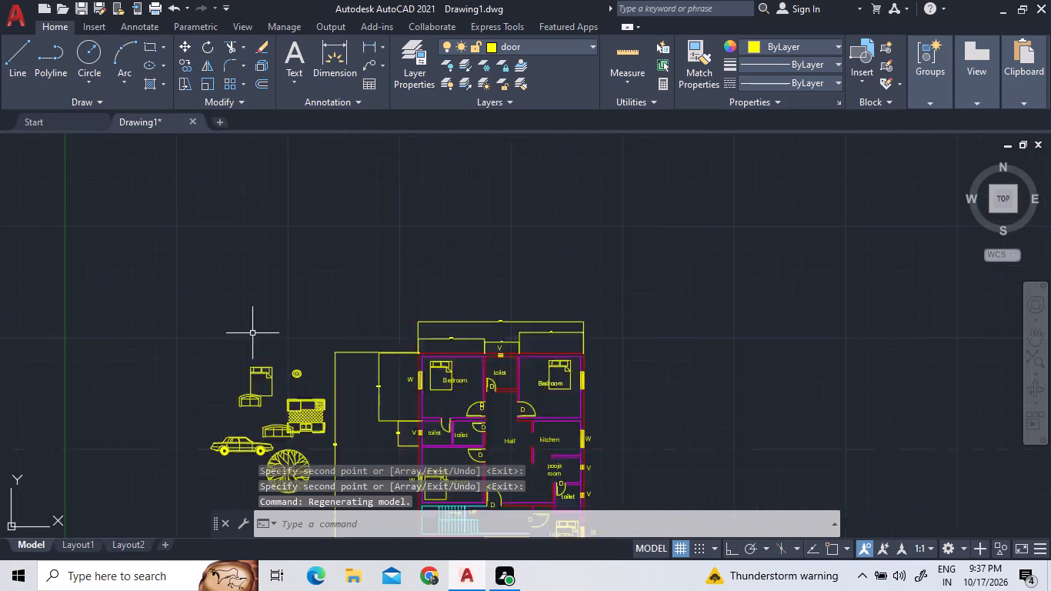
scroll(251, 445, "up", 5)
double_click(498, 372)
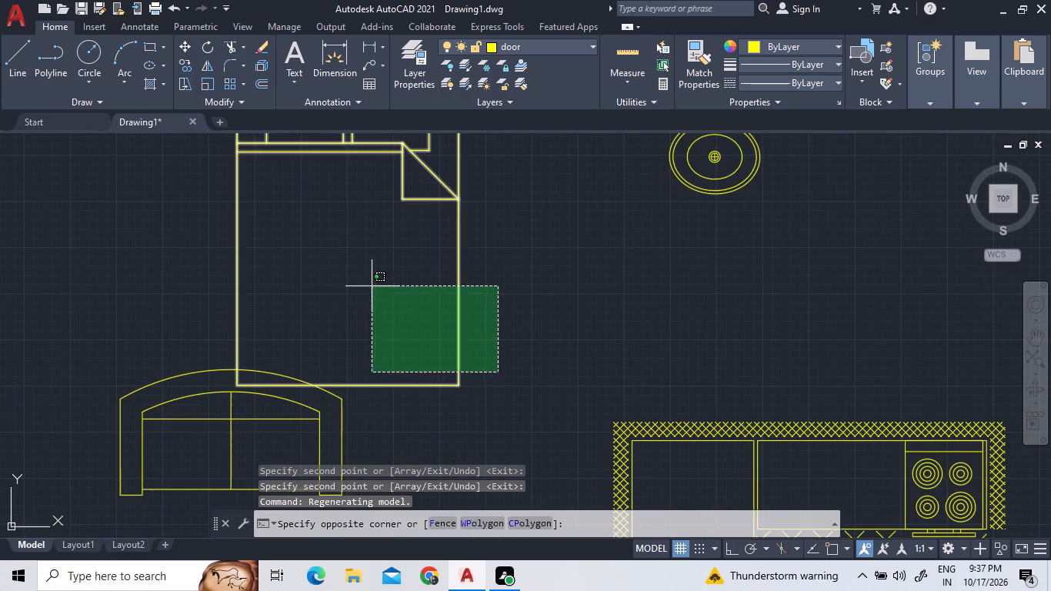
left_click(372, 286)
key("Delete")
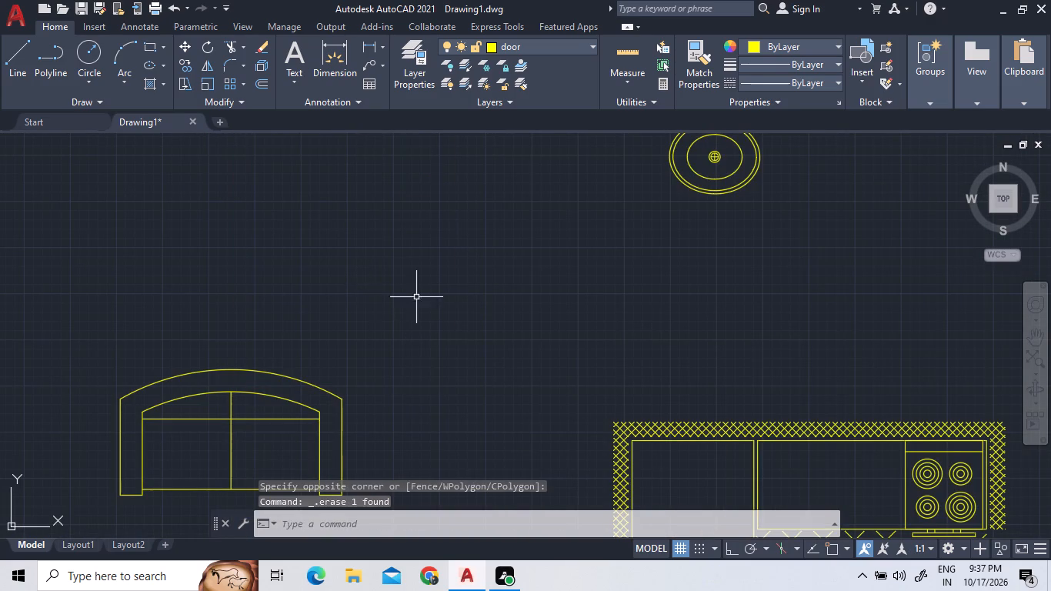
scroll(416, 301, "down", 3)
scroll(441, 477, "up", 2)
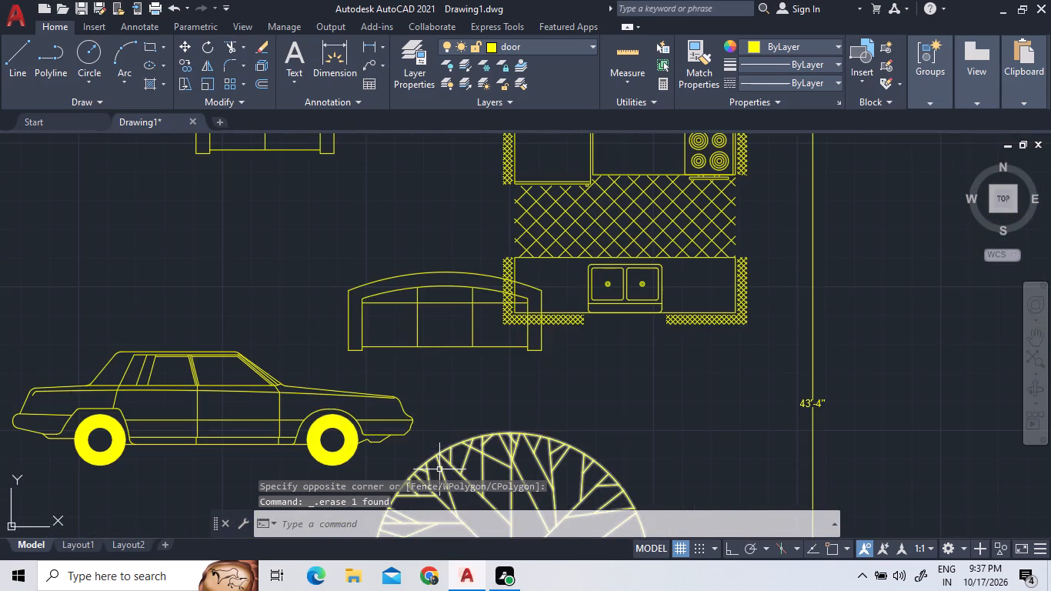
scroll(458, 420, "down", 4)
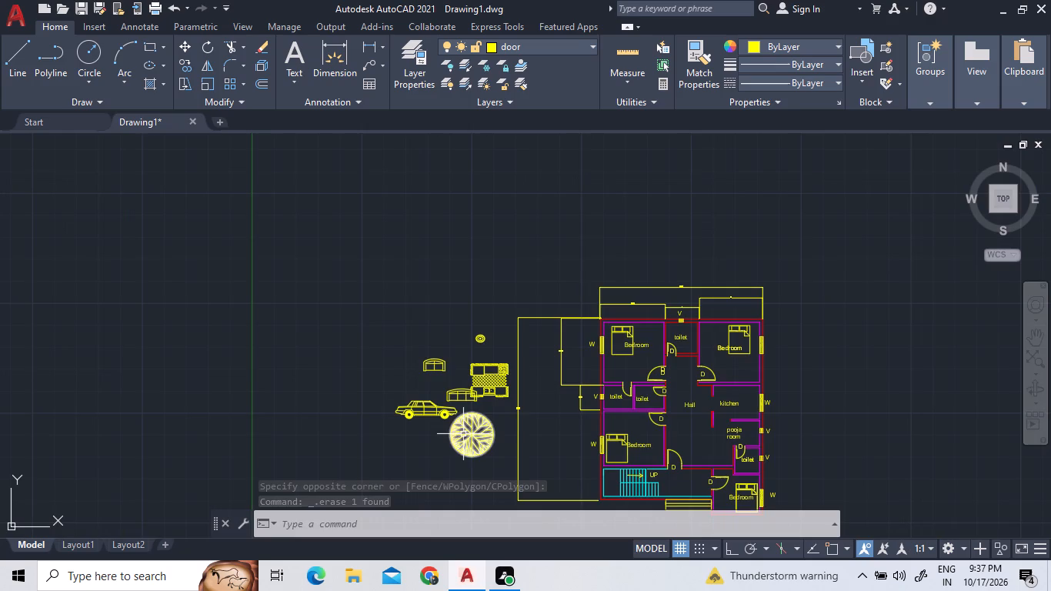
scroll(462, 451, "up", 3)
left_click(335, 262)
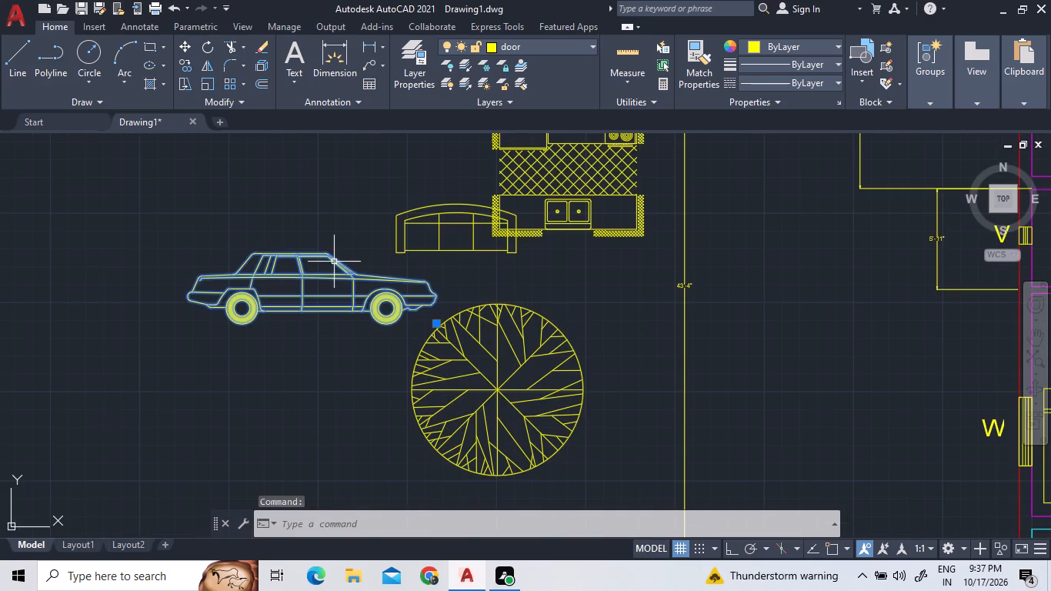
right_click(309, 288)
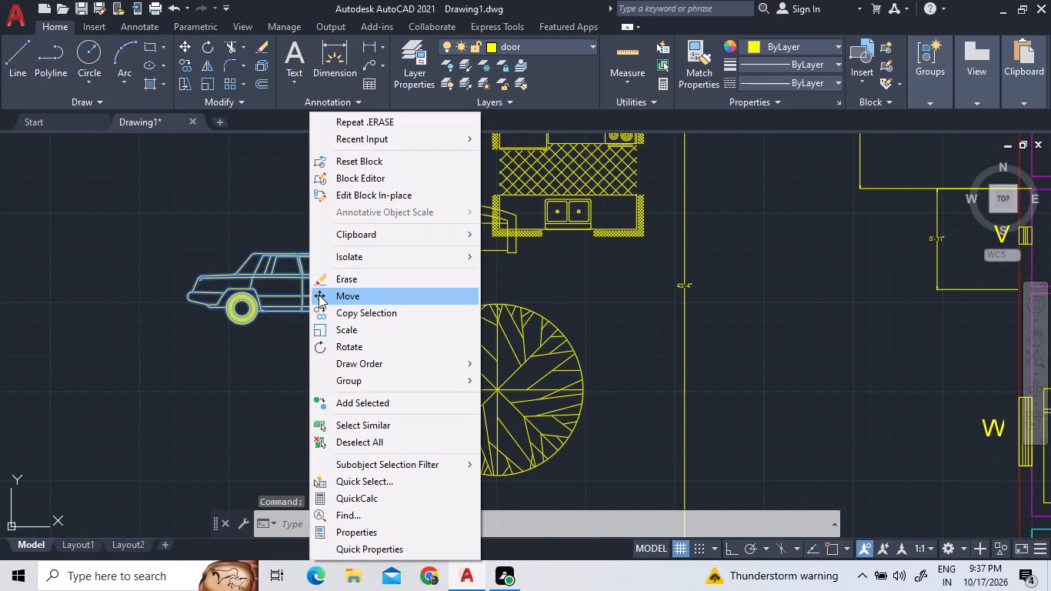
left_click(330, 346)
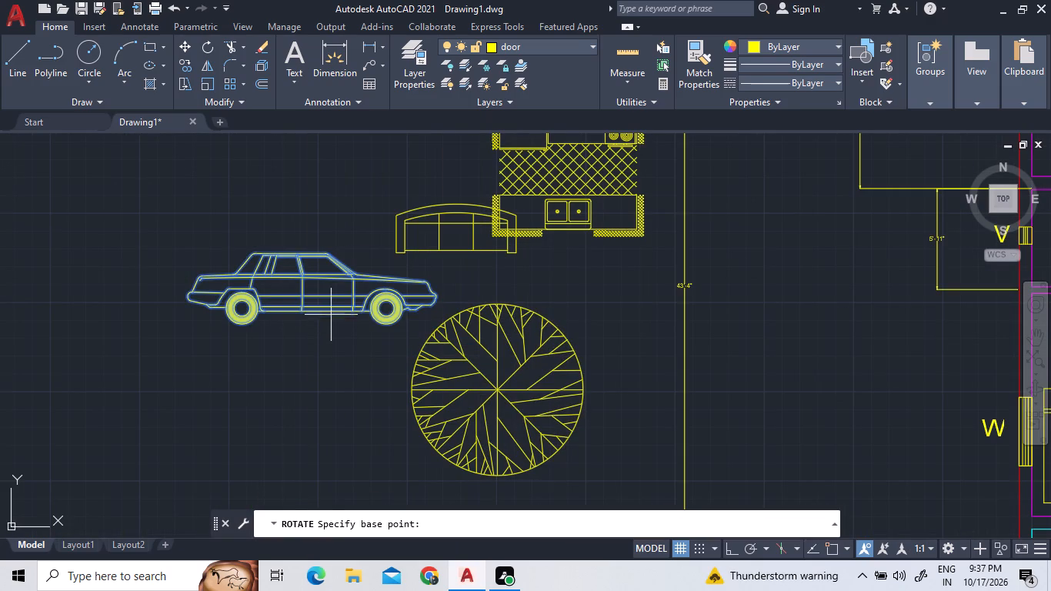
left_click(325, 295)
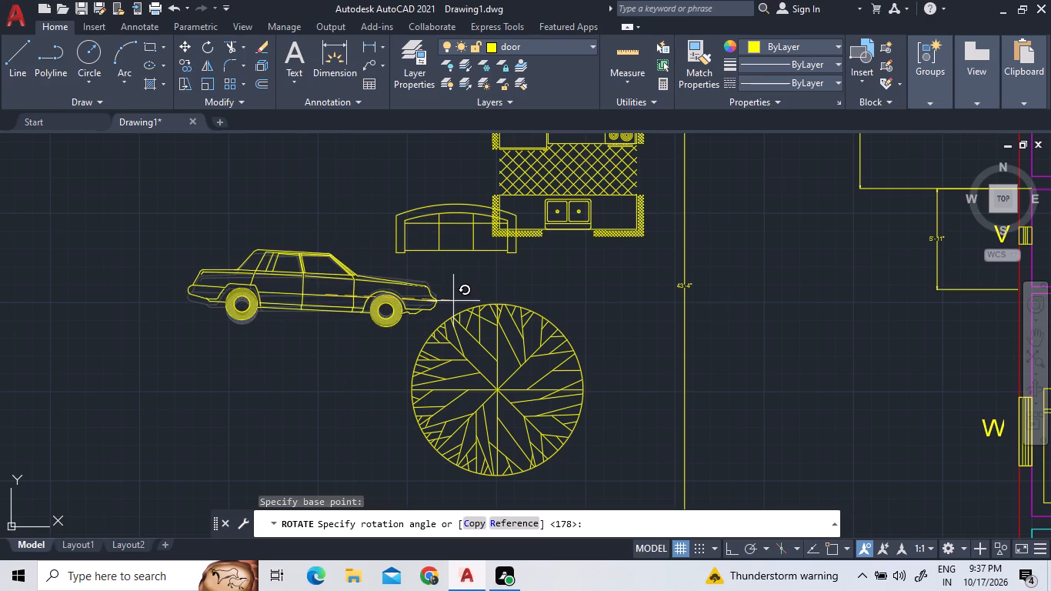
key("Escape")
Move the car from beside the plan to the area east of the stairs, with its front at the southeast bedroom's door.
left_click(285, 275)
right_click(283, 276)
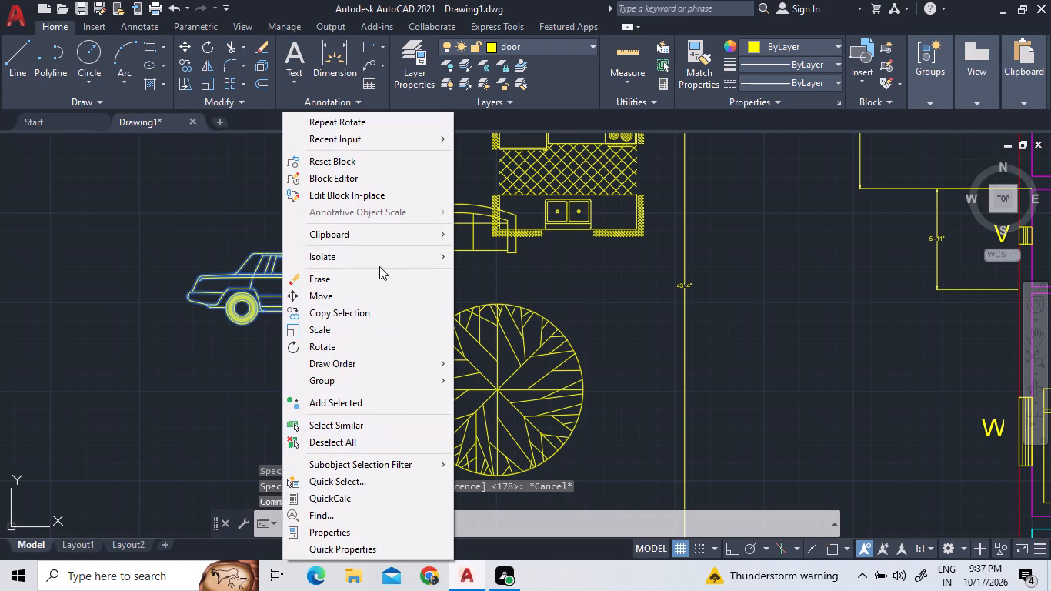
triple_click(342, 289)
double_click(323, 267)
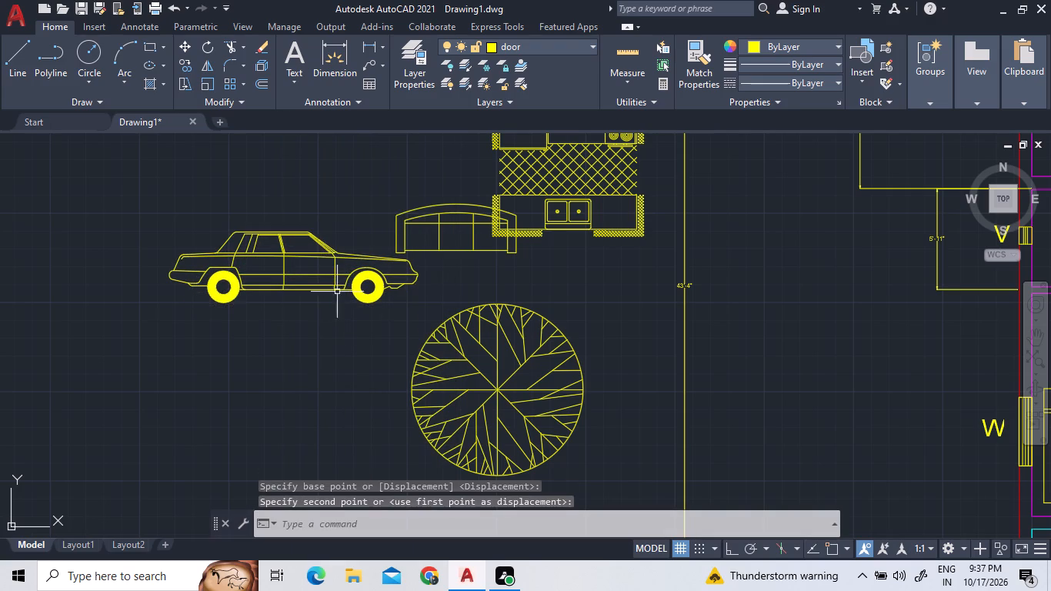
double_click(324, 276)
right_click(198, 207)
right_click(198, 207)
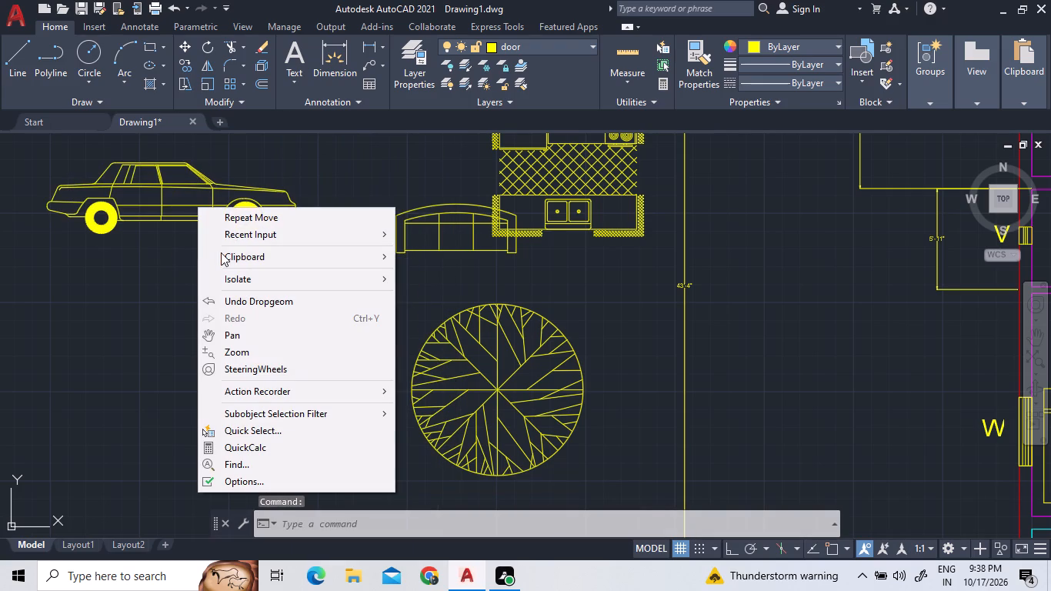
left_click(259, 222)
left_click(256, 222)
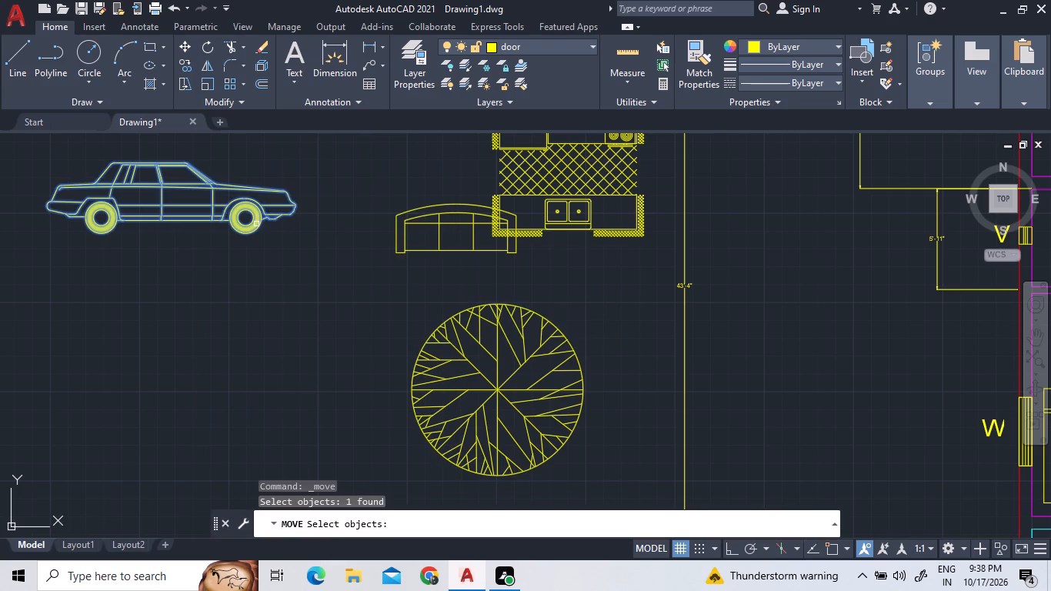
right_click(405, 398)
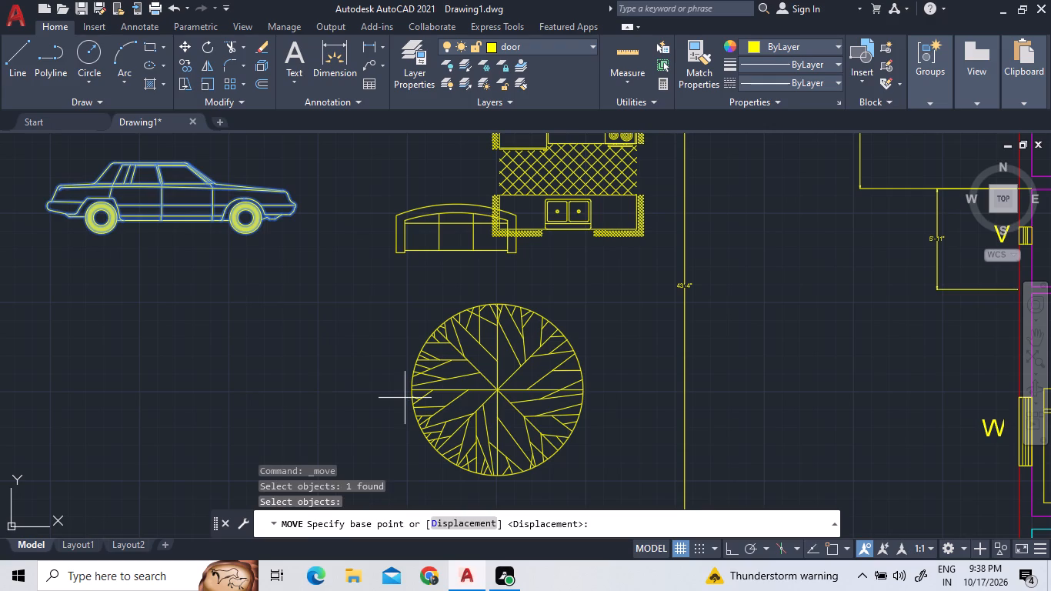
left_click(273, 207)
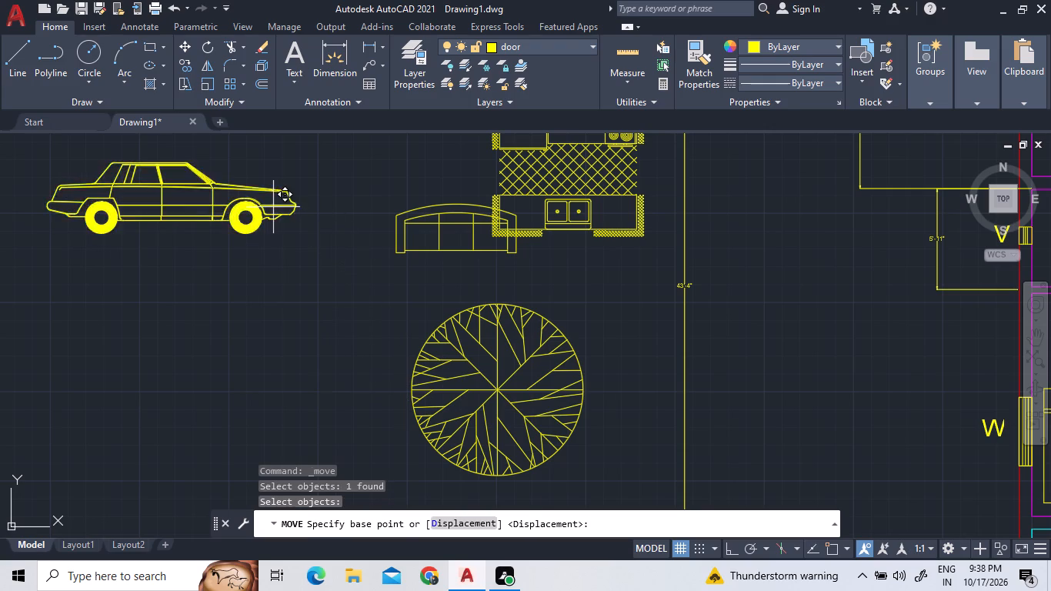
scroll(296, 262, "down", 3)
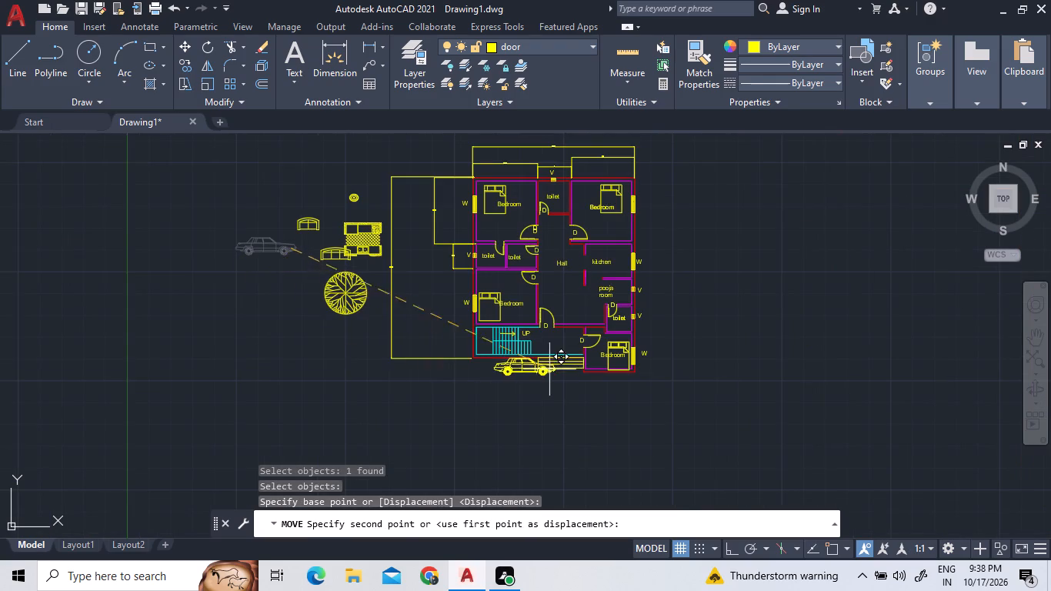
scroll(581, 366, "up", 4)
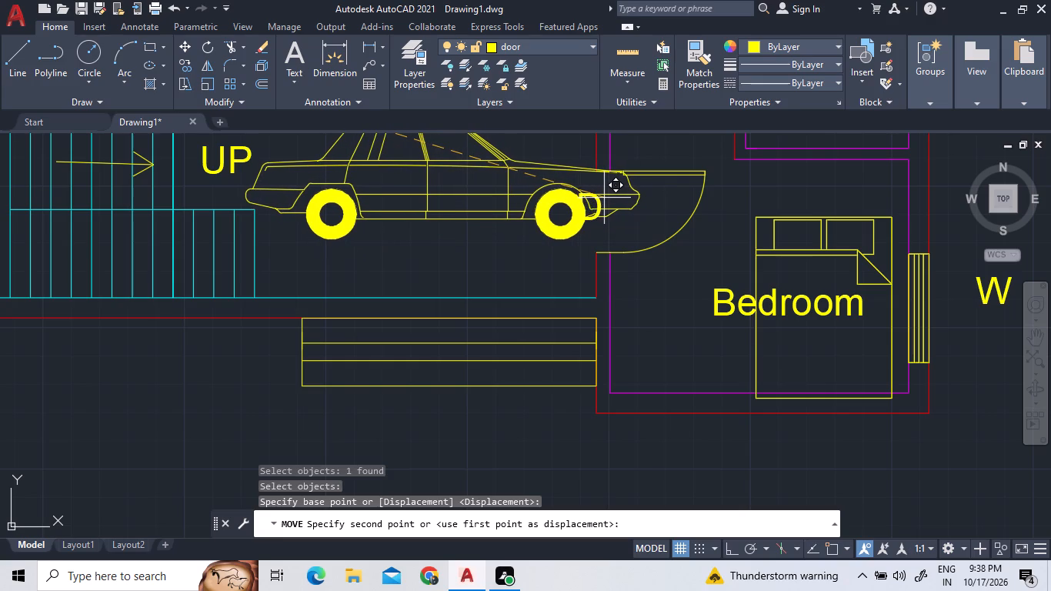
double_click(599, 198)
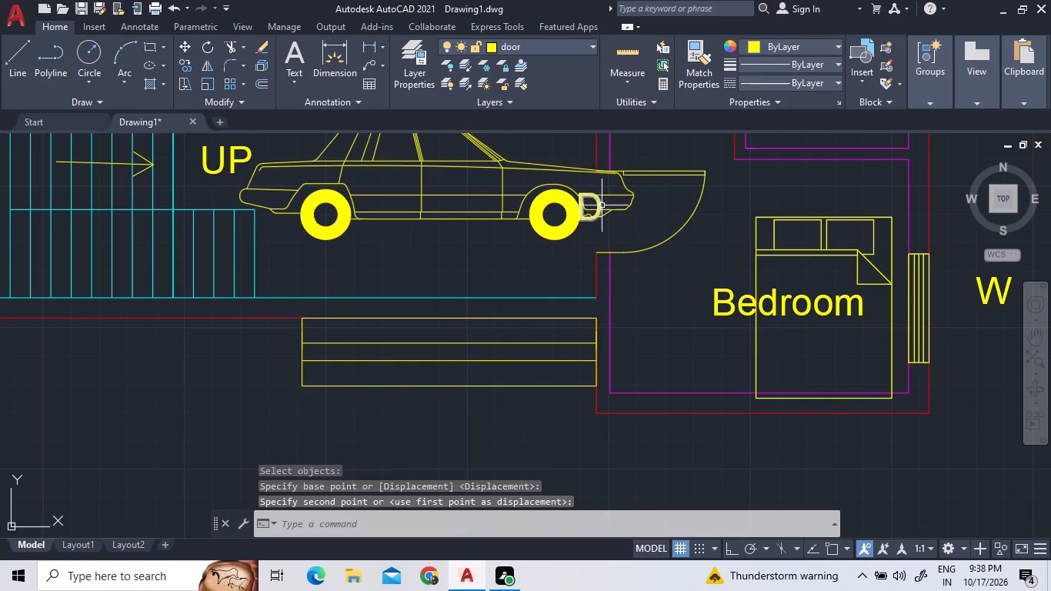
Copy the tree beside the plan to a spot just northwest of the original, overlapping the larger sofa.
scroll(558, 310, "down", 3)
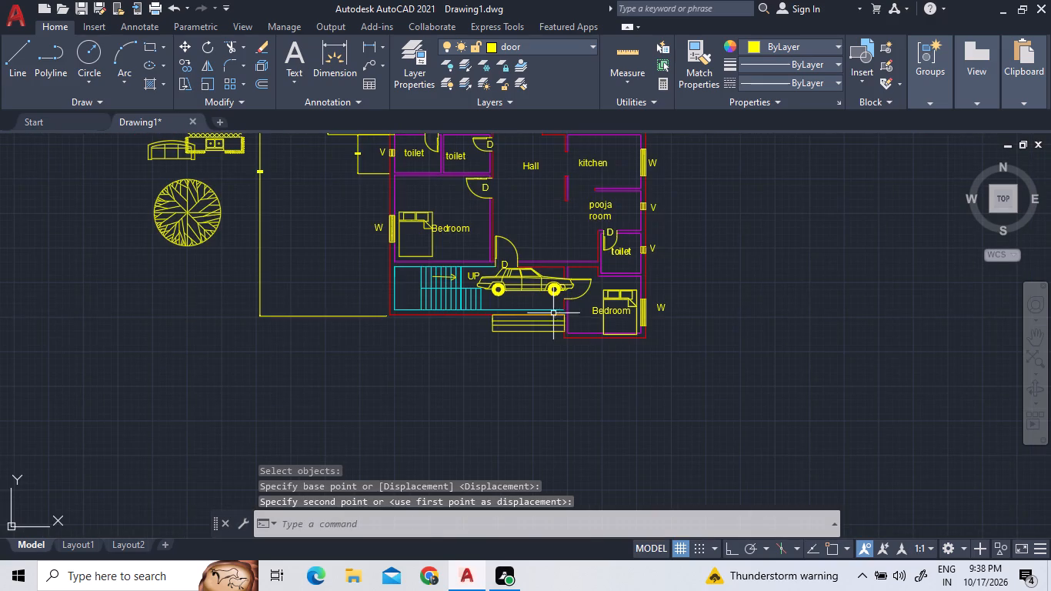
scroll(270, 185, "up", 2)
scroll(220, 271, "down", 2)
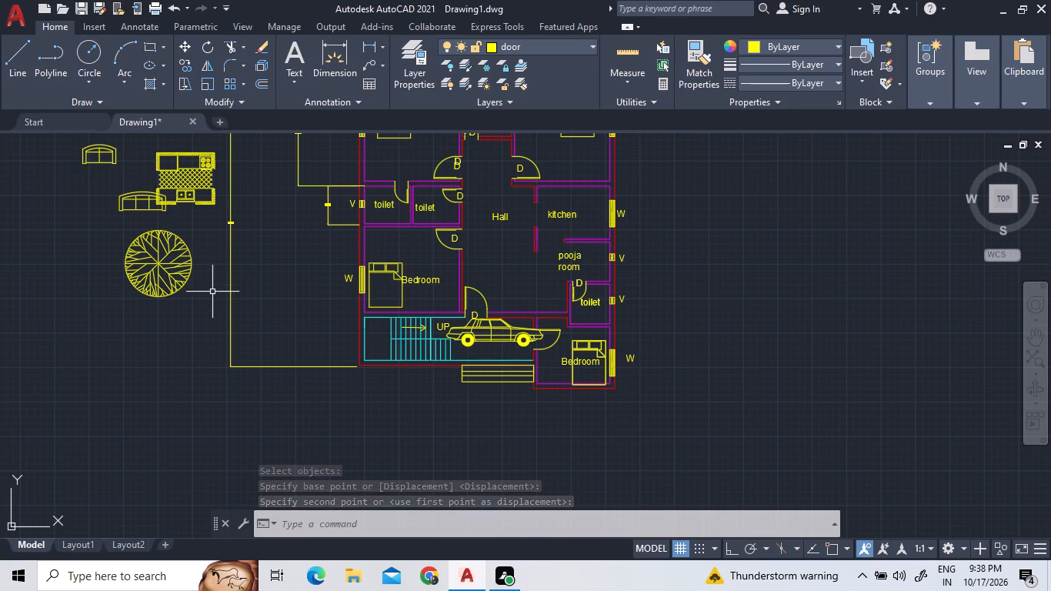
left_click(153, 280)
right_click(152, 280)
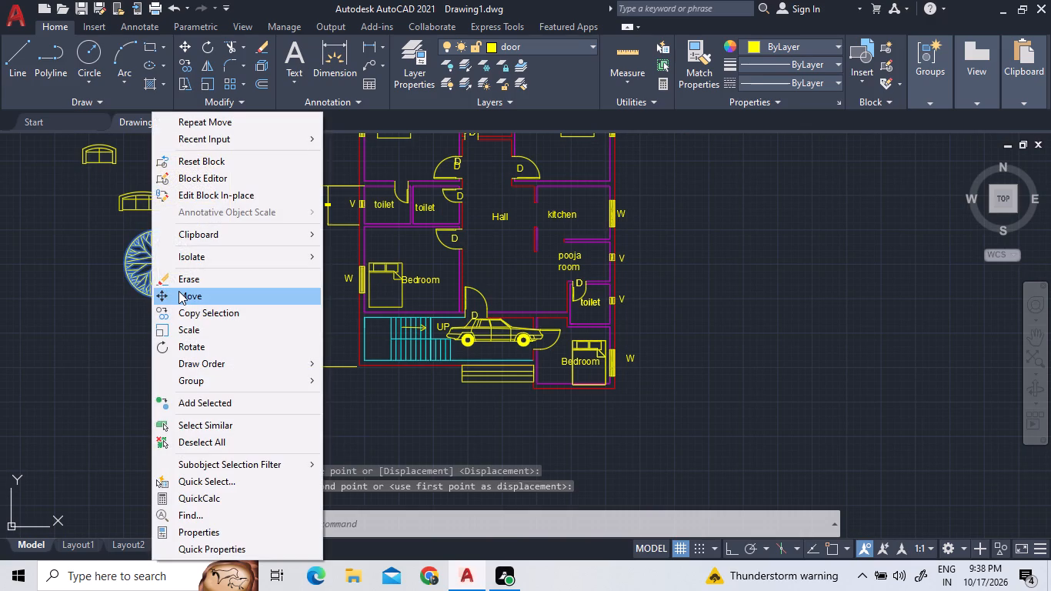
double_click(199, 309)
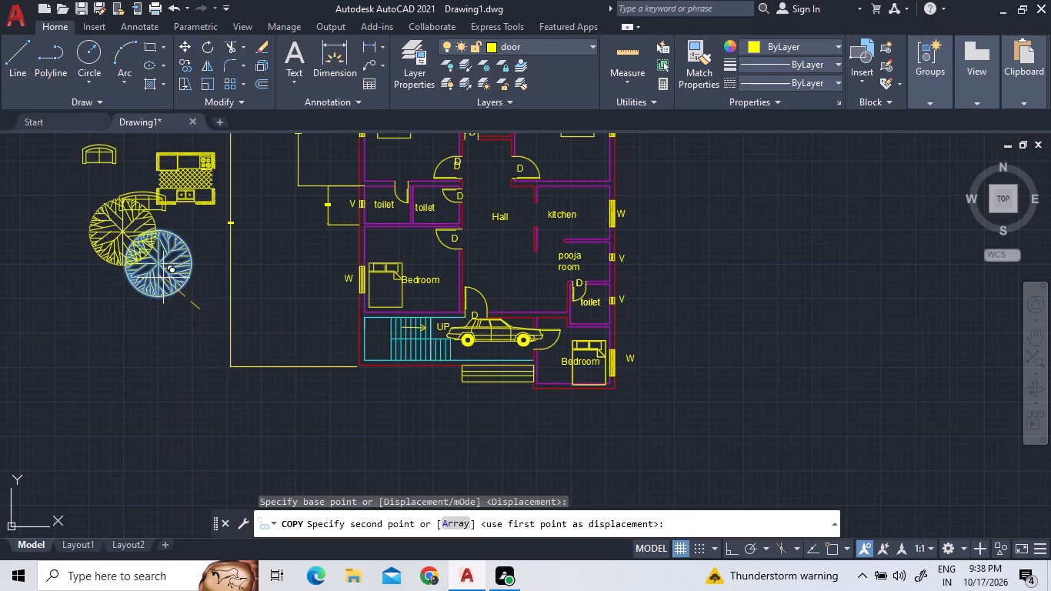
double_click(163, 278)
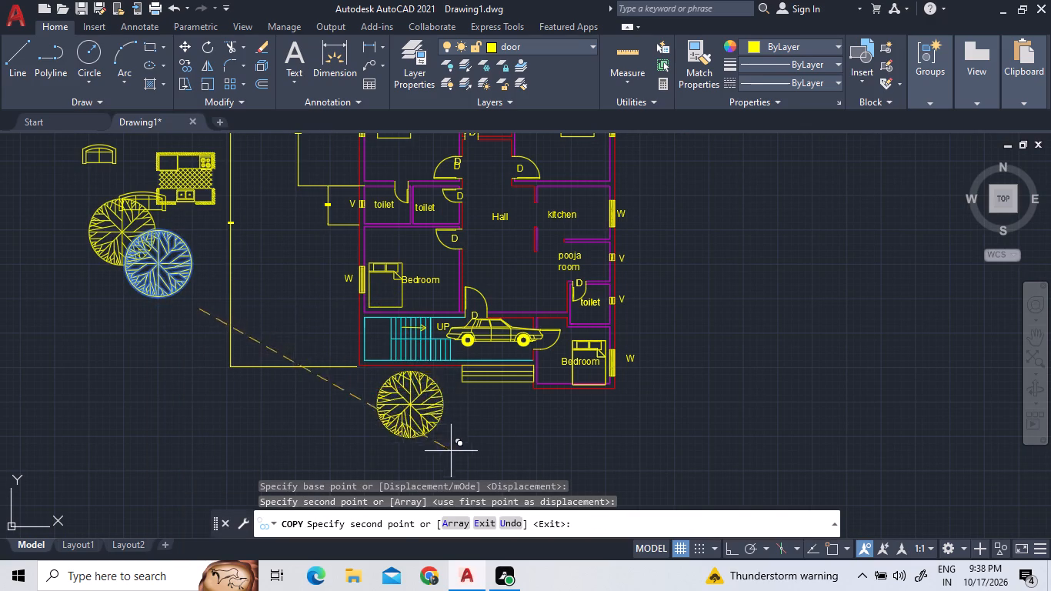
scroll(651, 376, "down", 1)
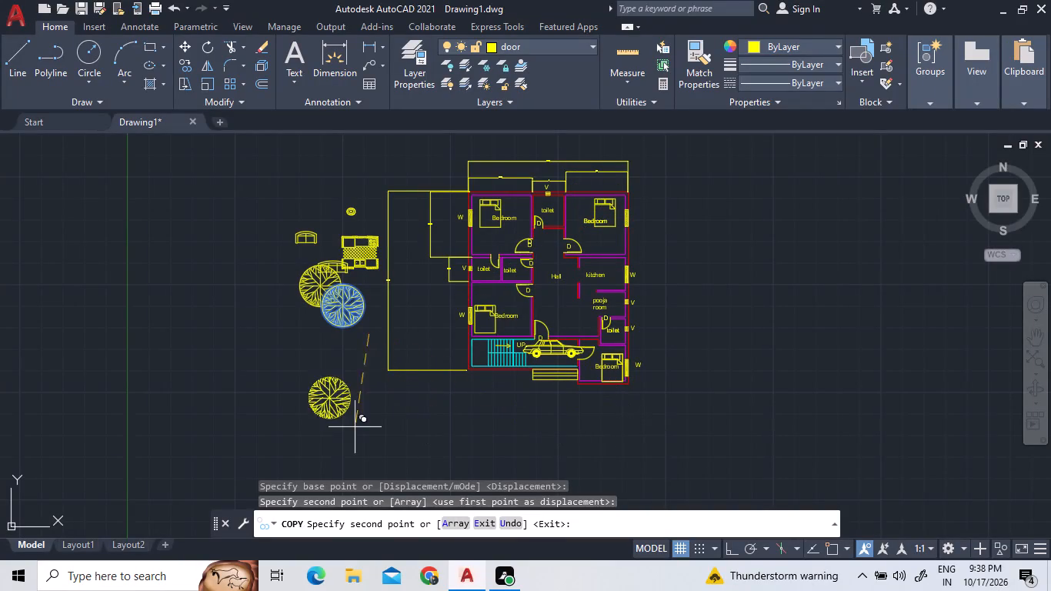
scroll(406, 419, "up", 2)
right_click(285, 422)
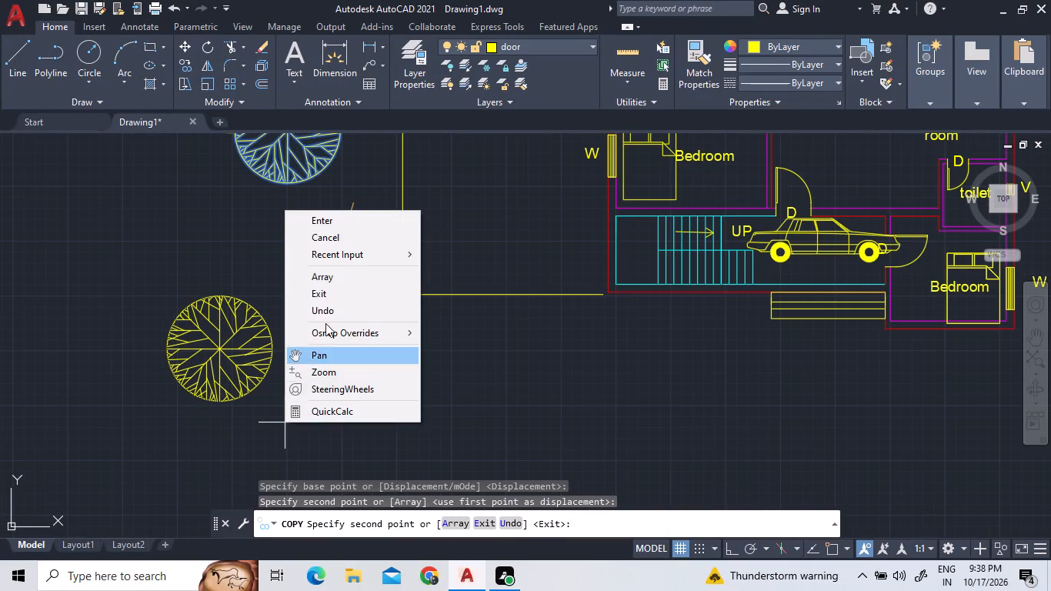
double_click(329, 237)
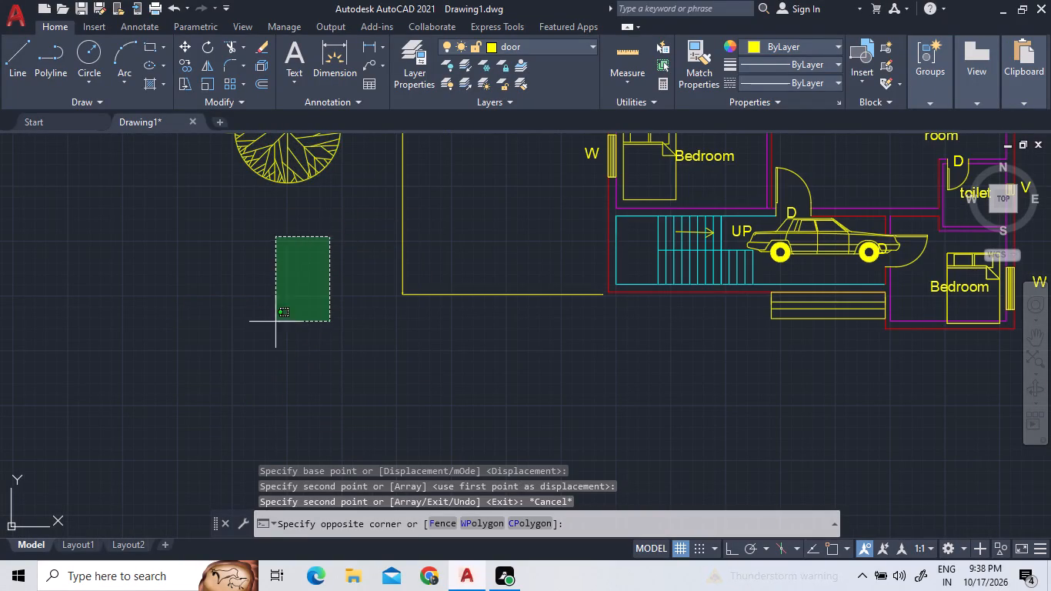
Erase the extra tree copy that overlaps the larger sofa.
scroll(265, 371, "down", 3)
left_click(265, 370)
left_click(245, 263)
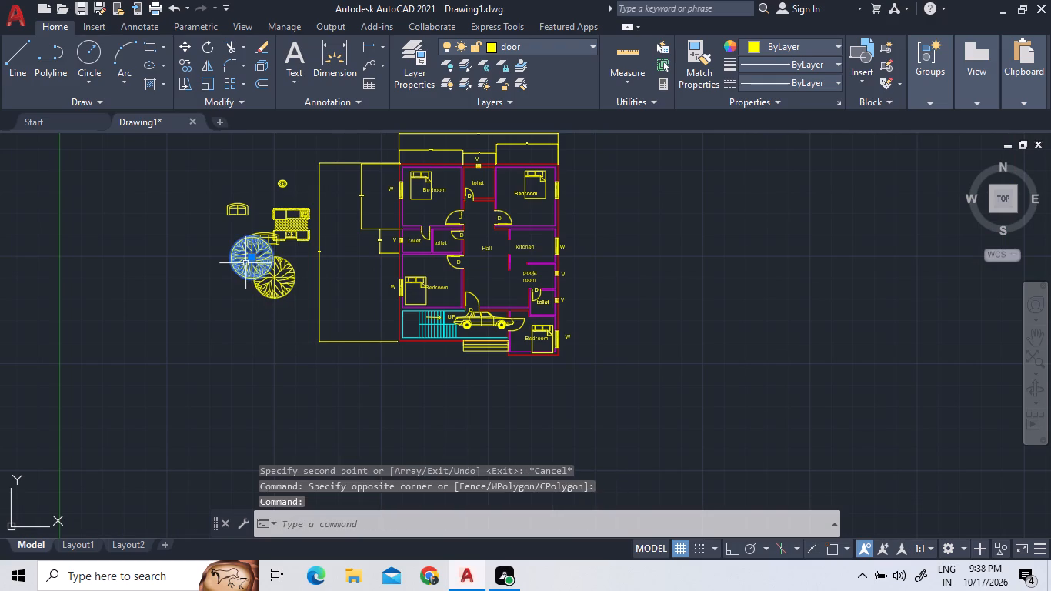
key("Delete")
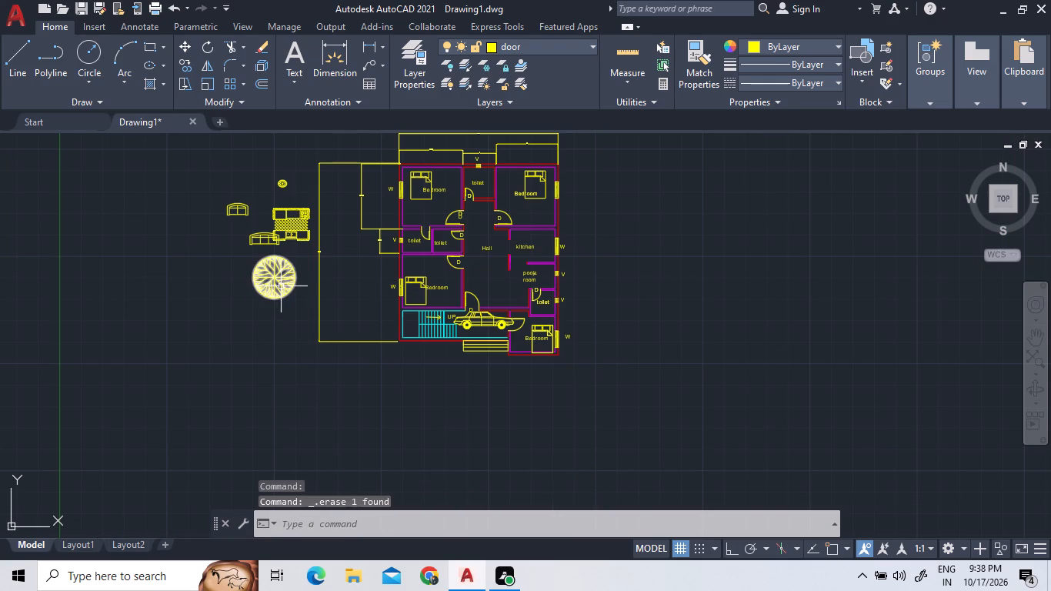
Scale the remaining tree beside the plan down to about half its size, using its centre as the base point.
right_click(278, 285)
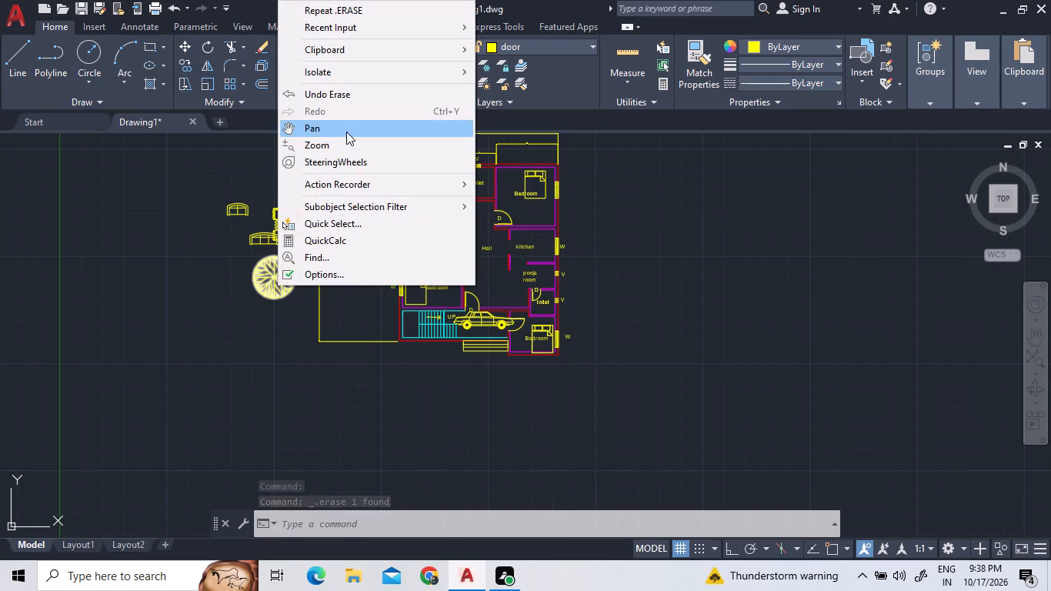
left_click(274, 302)
left_click(247, 267)
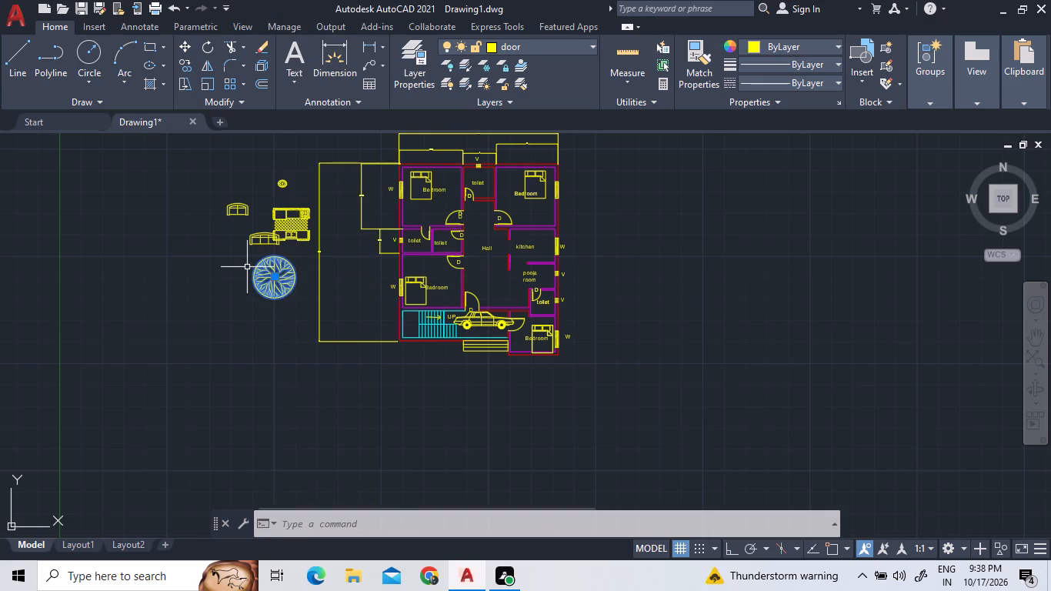
right_click(269, 281)
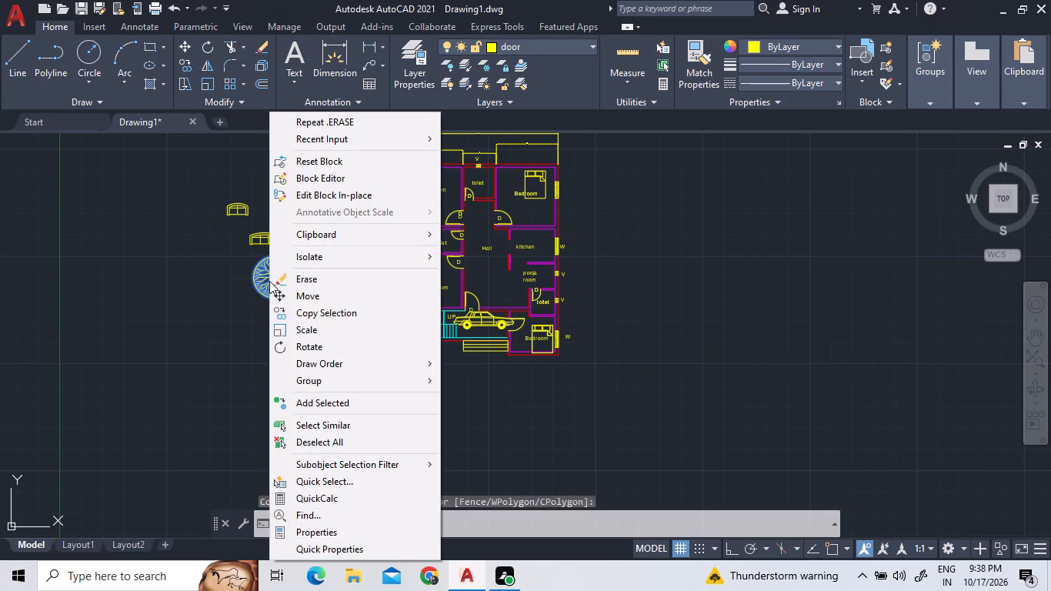
left_click(309, 331)
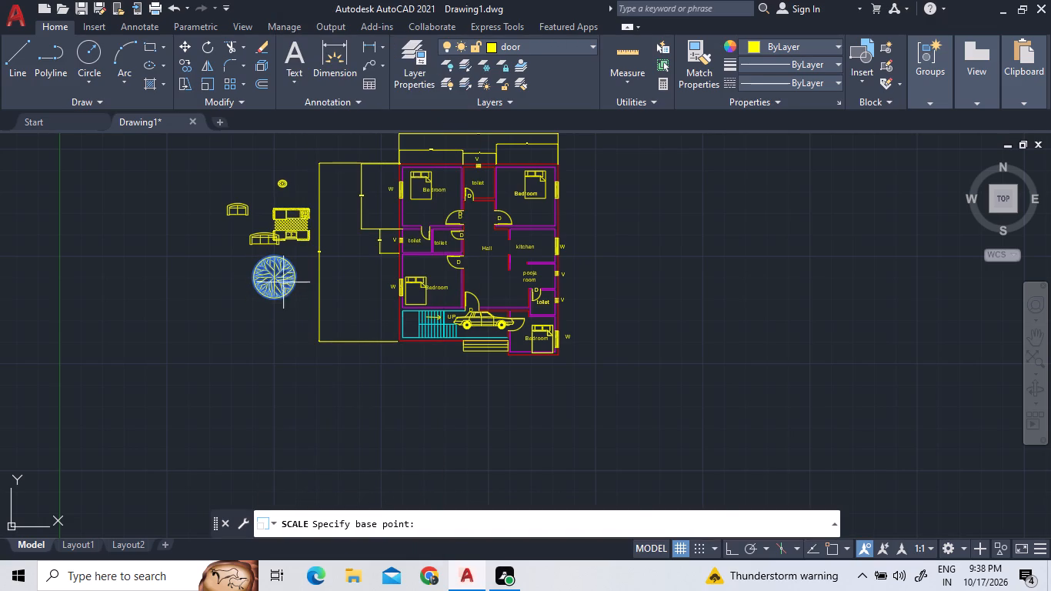
left_click(272, 275)
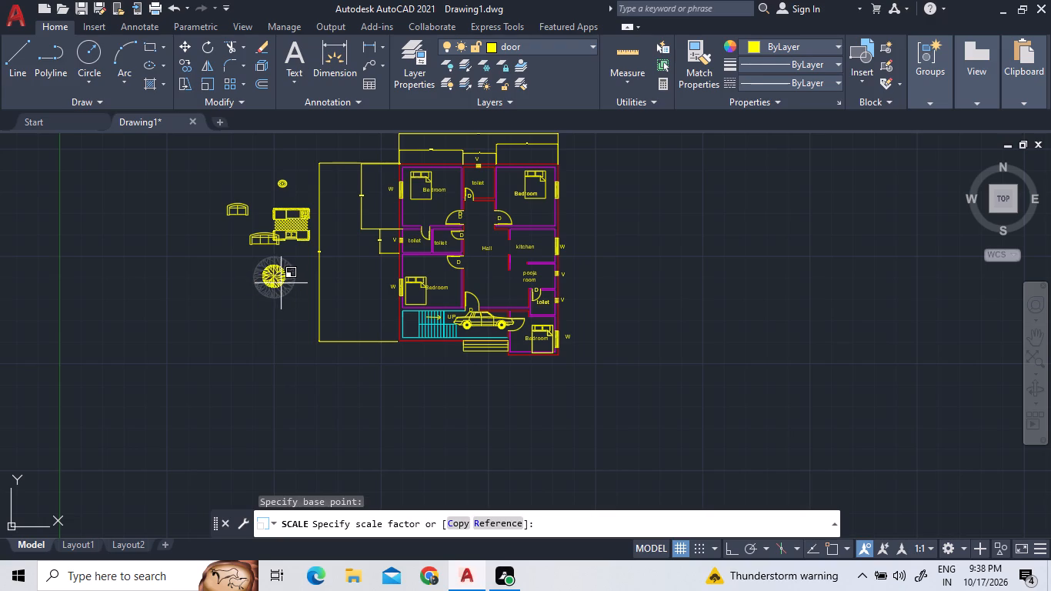
left_click(279, 282)
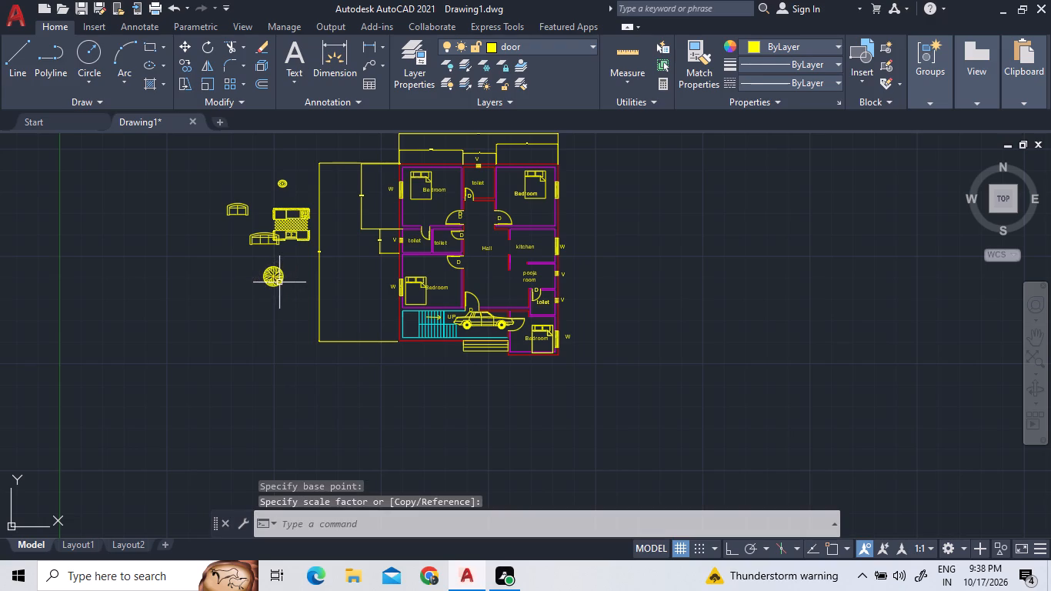
Copy the reduced tree from beside the plan onto the west end of the staircase area.
right_click(273, 273)
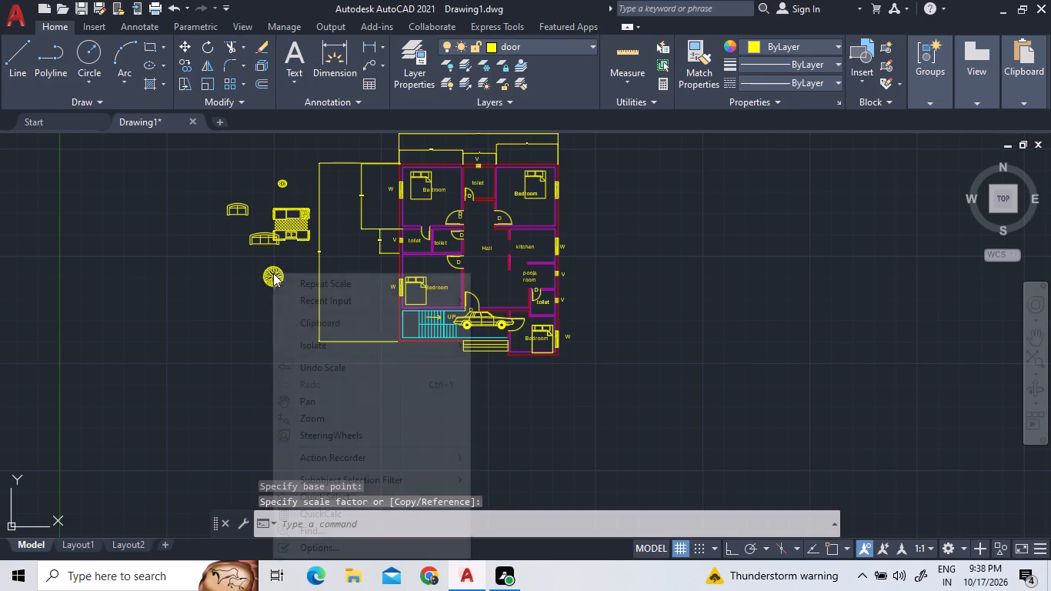
left_click(267, 269)
right_click(265, 269)
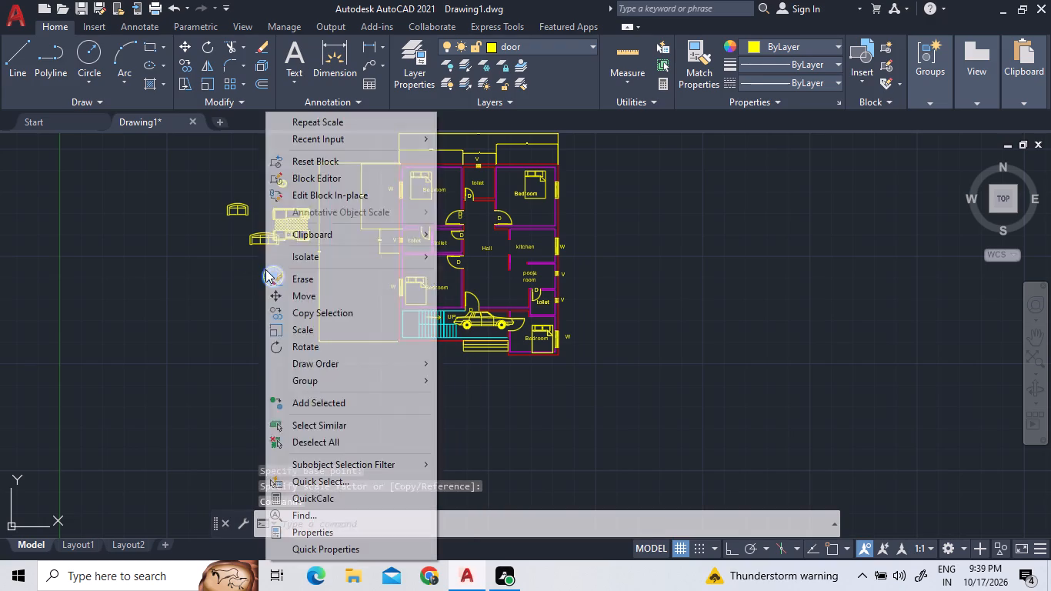
left_click(289, 319)
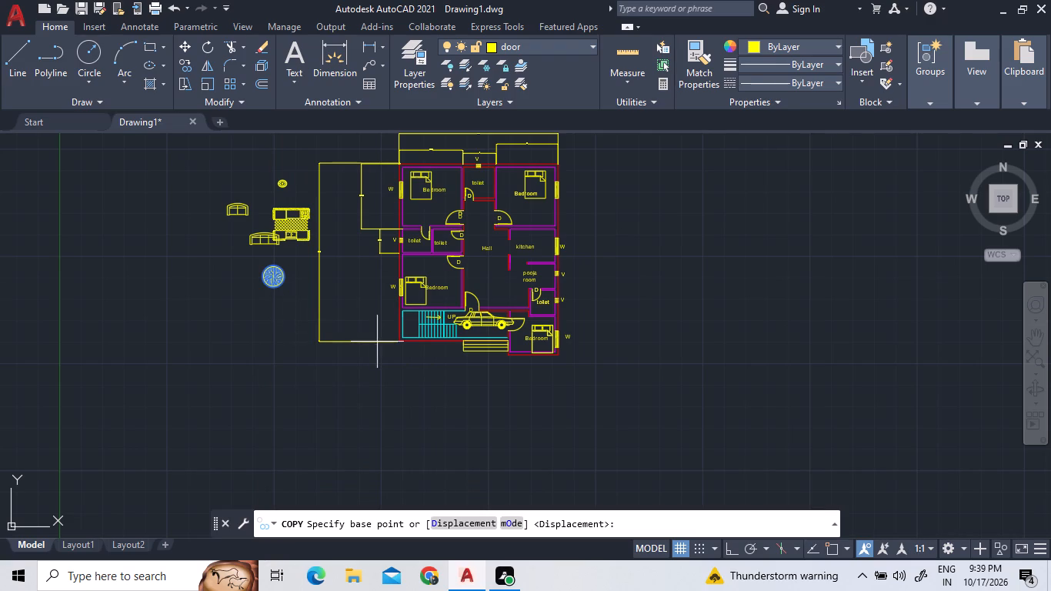
left_click(274, 279)
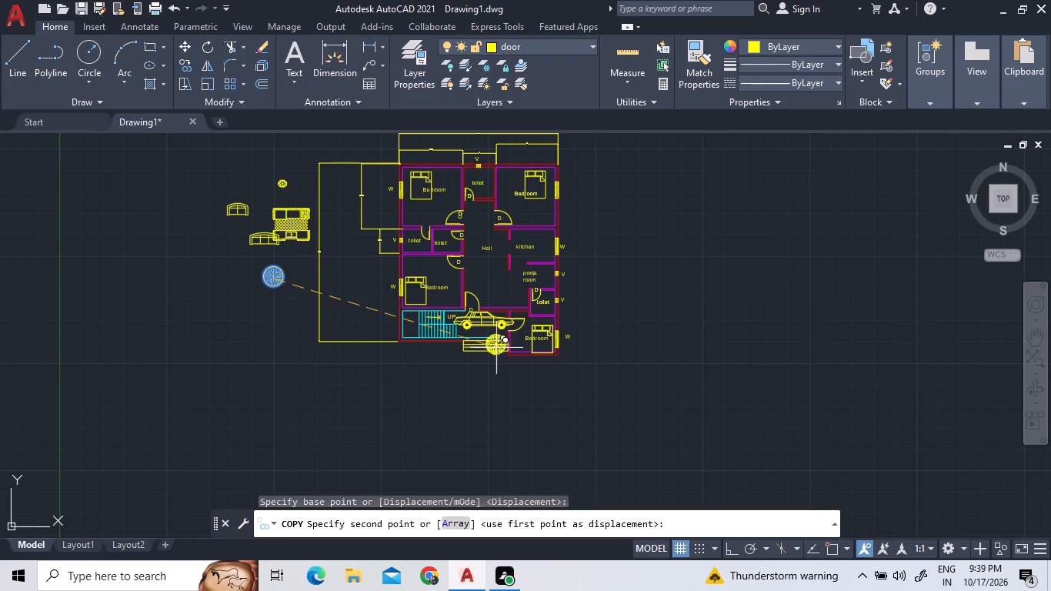
scroll(501, 328, "up", 3)
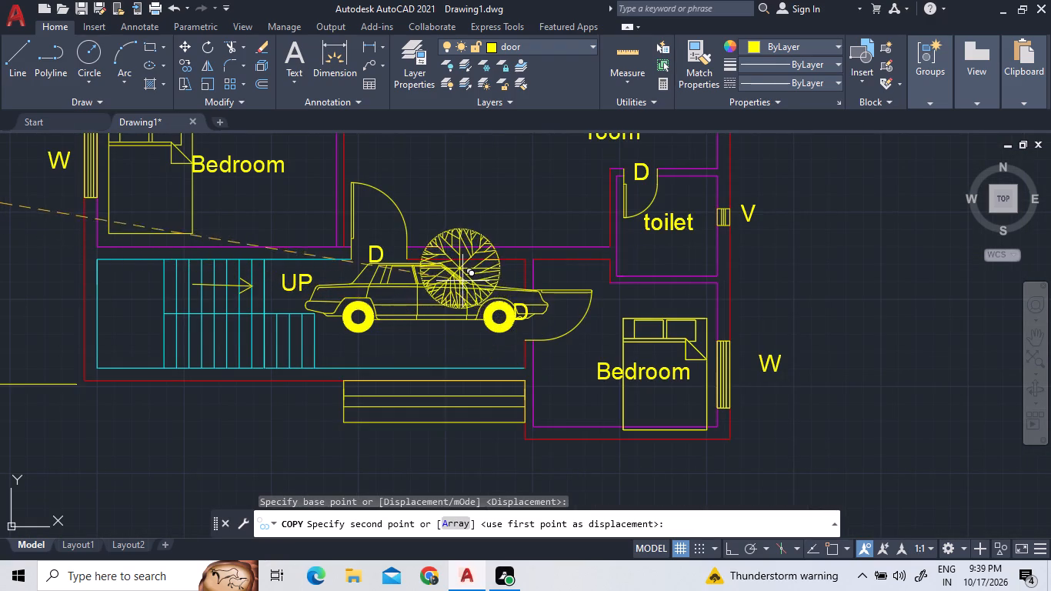
scroll(462, 288, "down", 2)
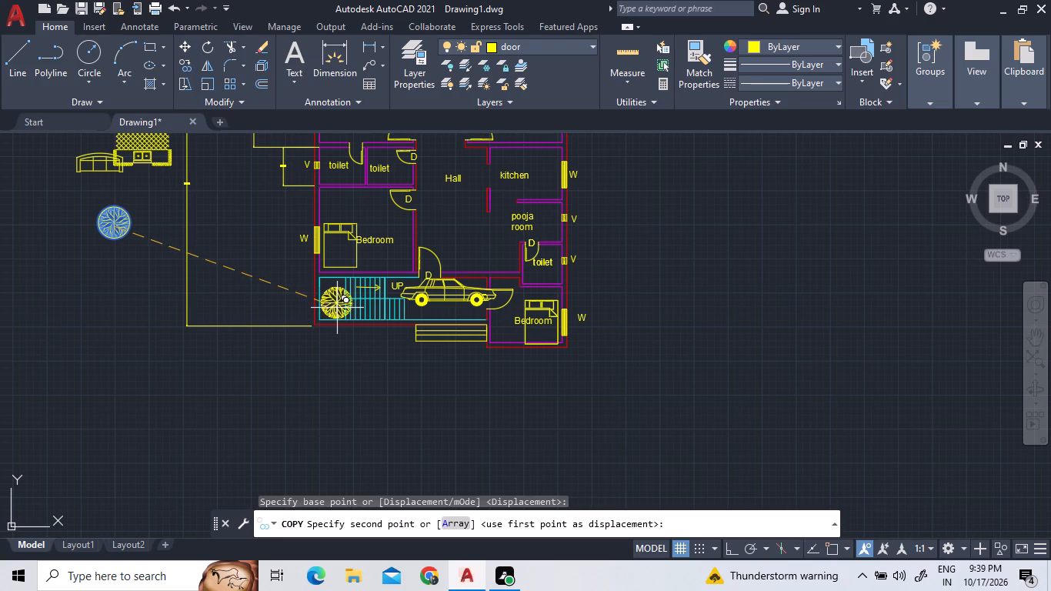
left_click(337, 308)
right_click(229, 305)
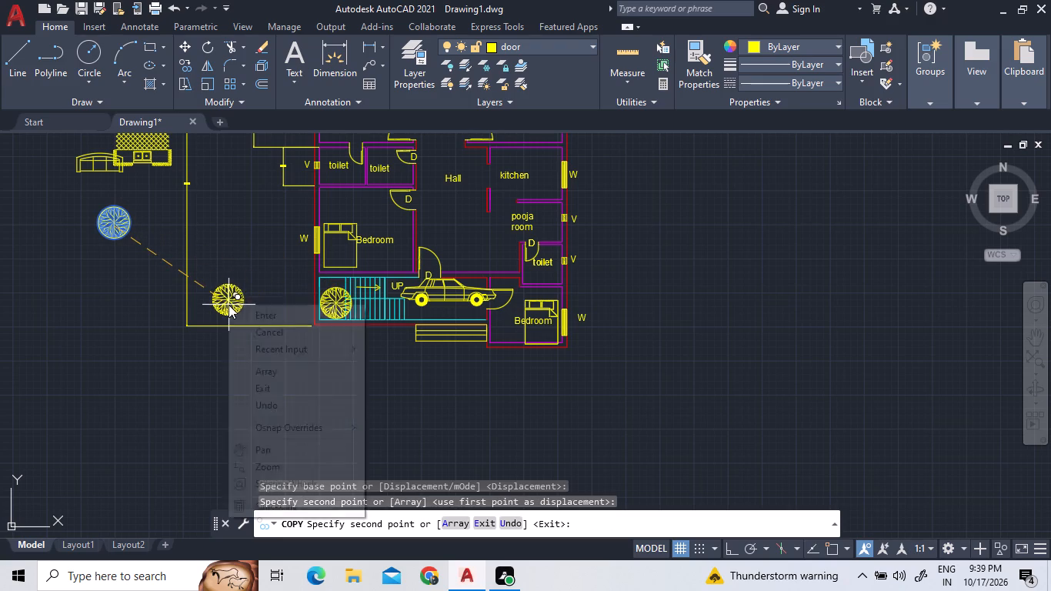
left_click(241, 316)
Move the kitchen fixtures block from beside the plan into the kitchen, against the room's east wall.
scroll(244, 348, "down", 3)
scroll(240, 321, "up", 3)
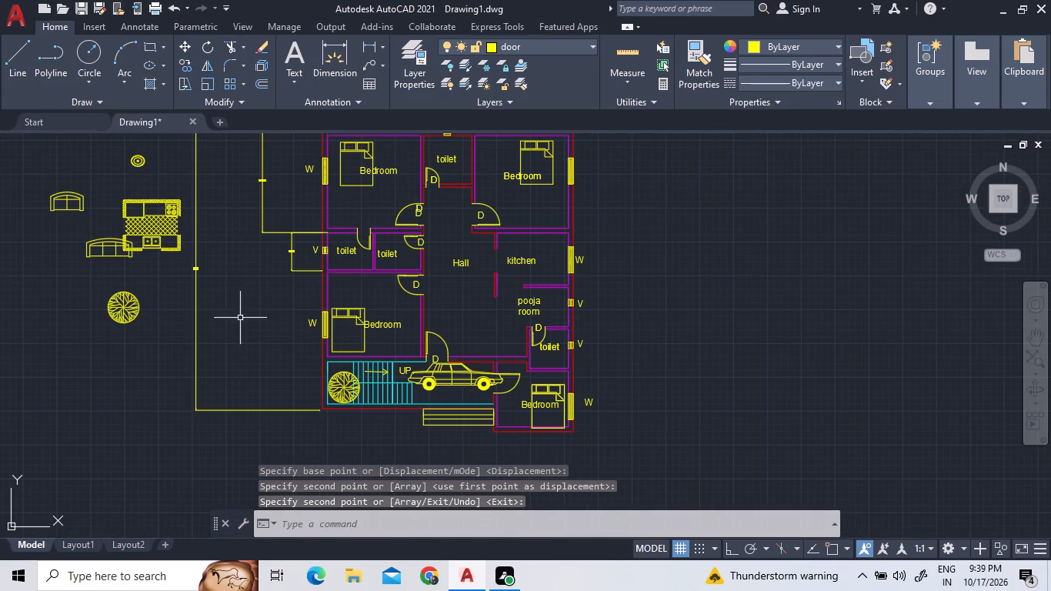
left_click(133, 233)
right_click(138, 229)
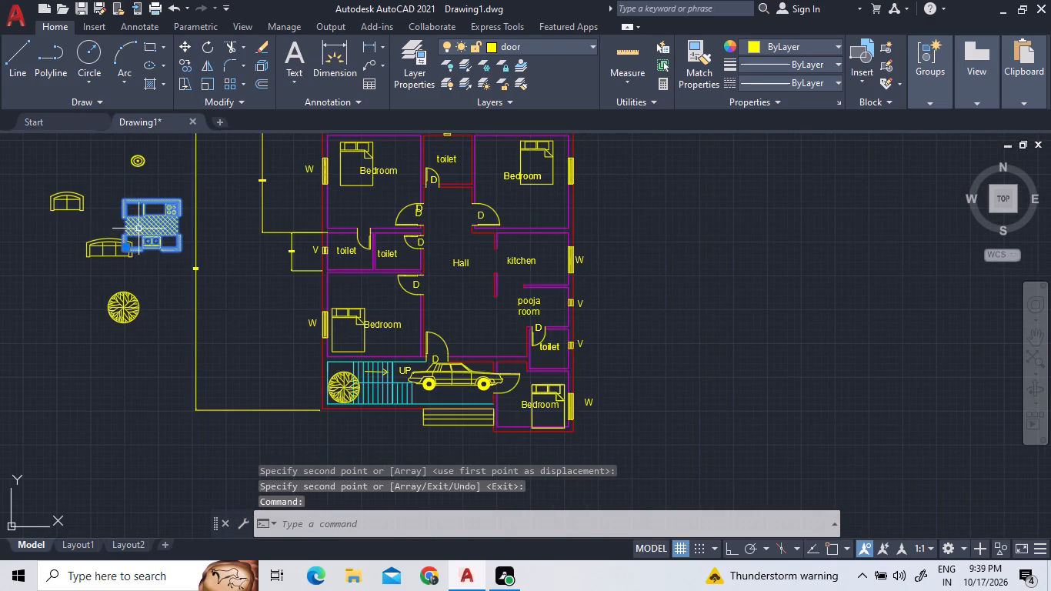
triple_click(232, 293)
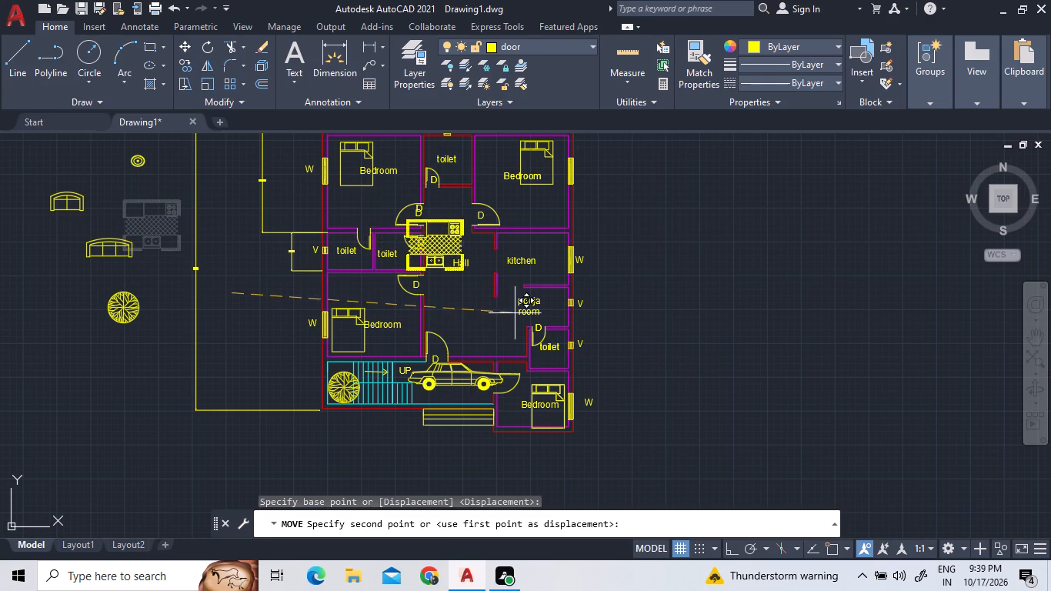
scroll(598, 325, "up", 2)
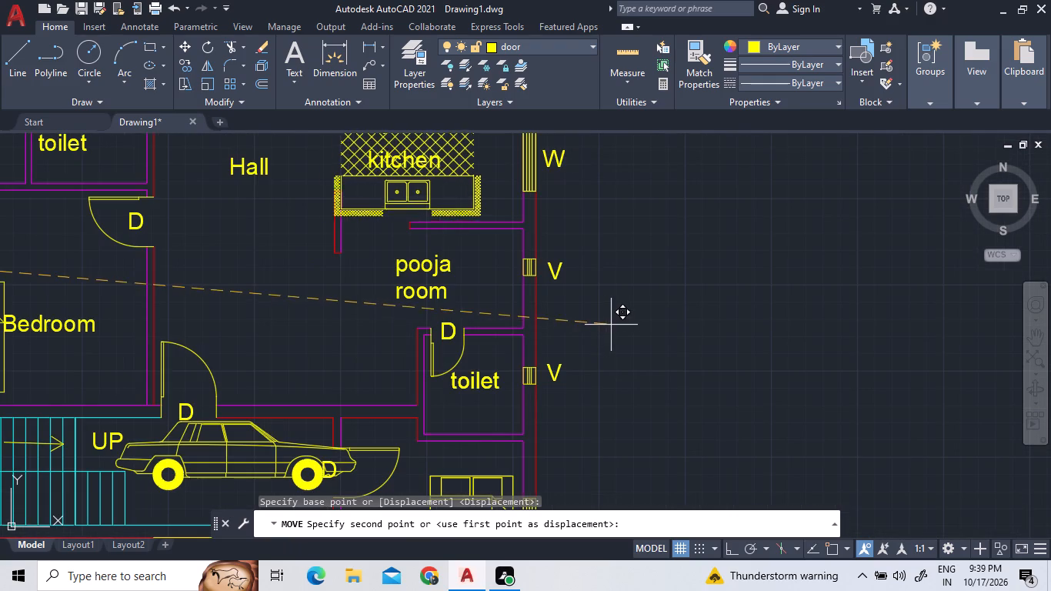
scroll(647, 333, "down", 2)
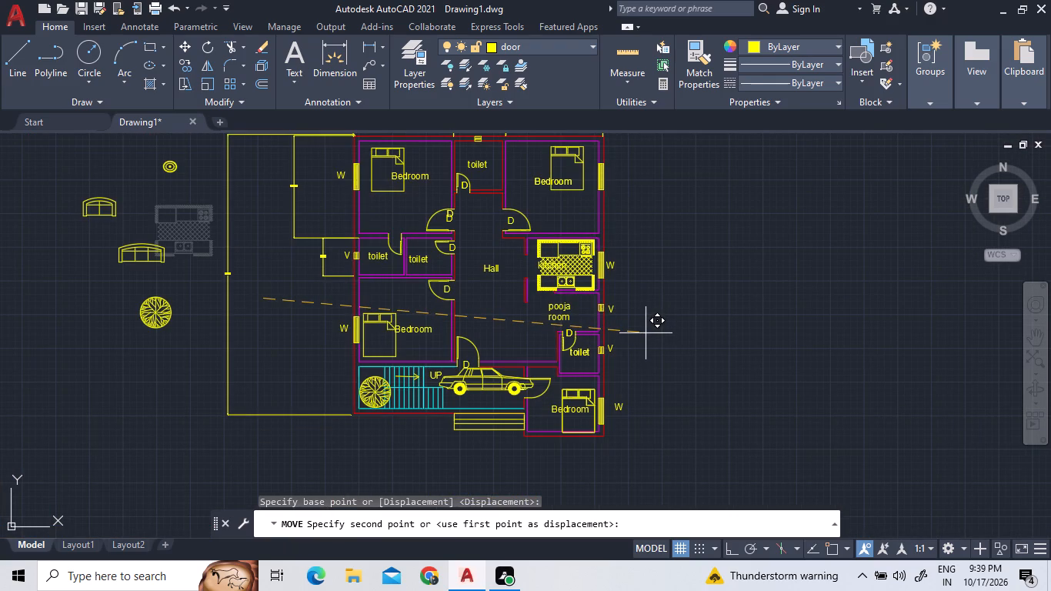
left_click(646, 333)
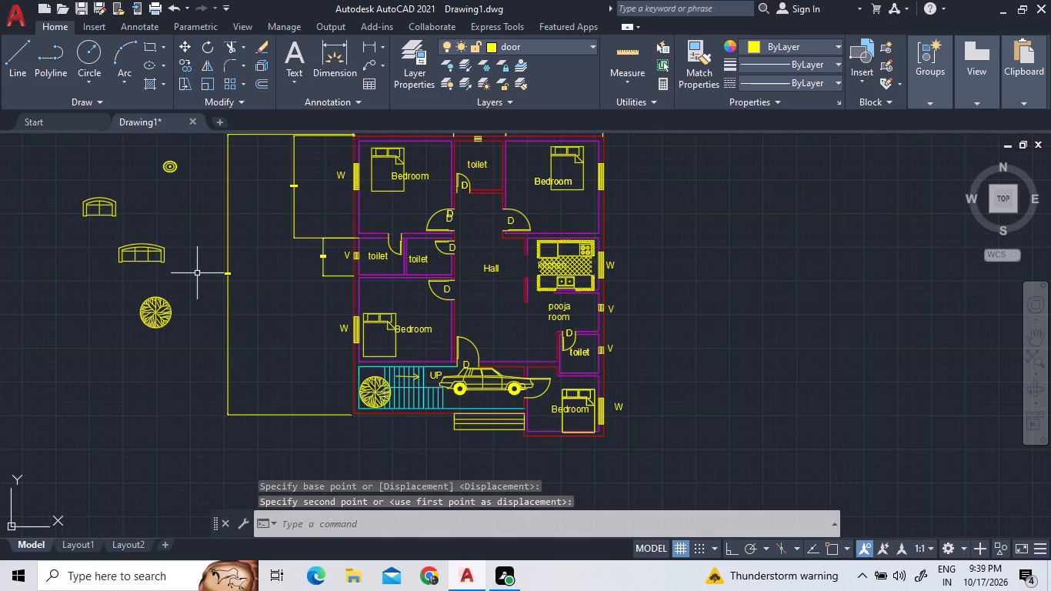
Move the small sofa beside the plan to just southwest of the larger sofa.
left_click(119, 222)
left_click(45, 175)
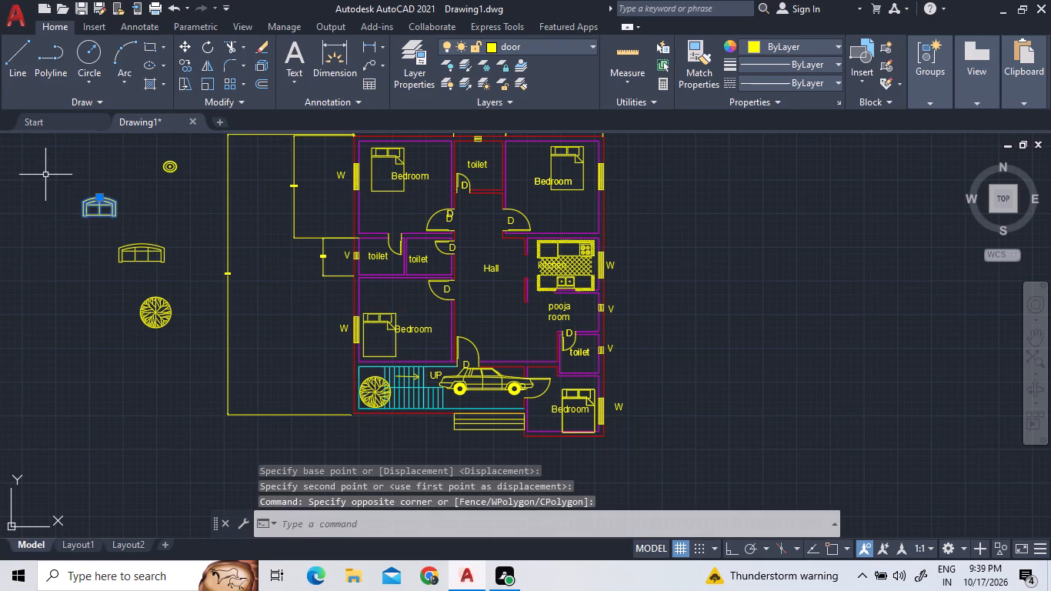
right_click(112, 219)
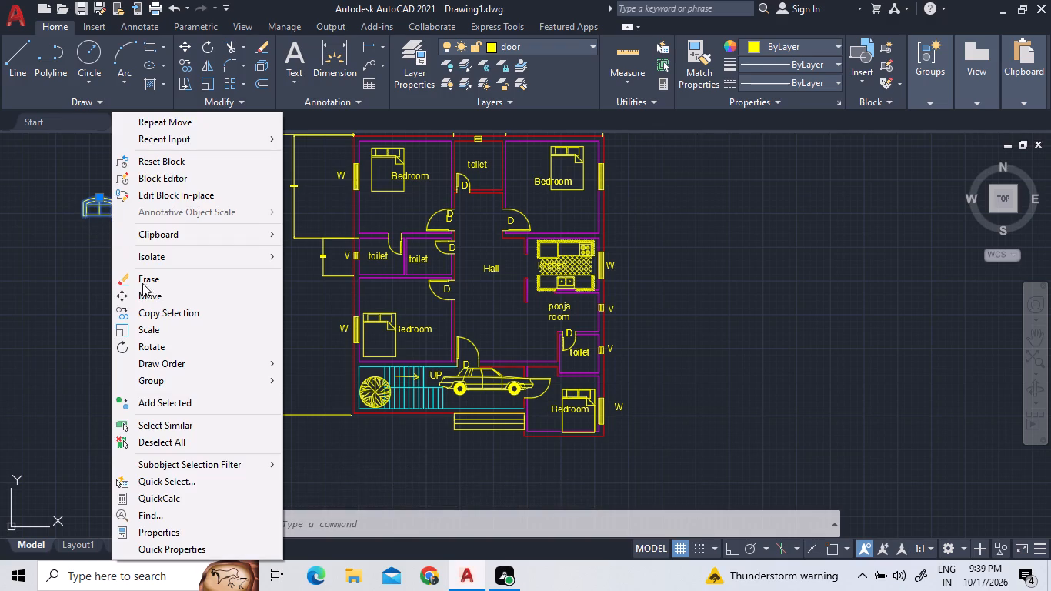
left_click(145, 293)
left_click(94, 209)
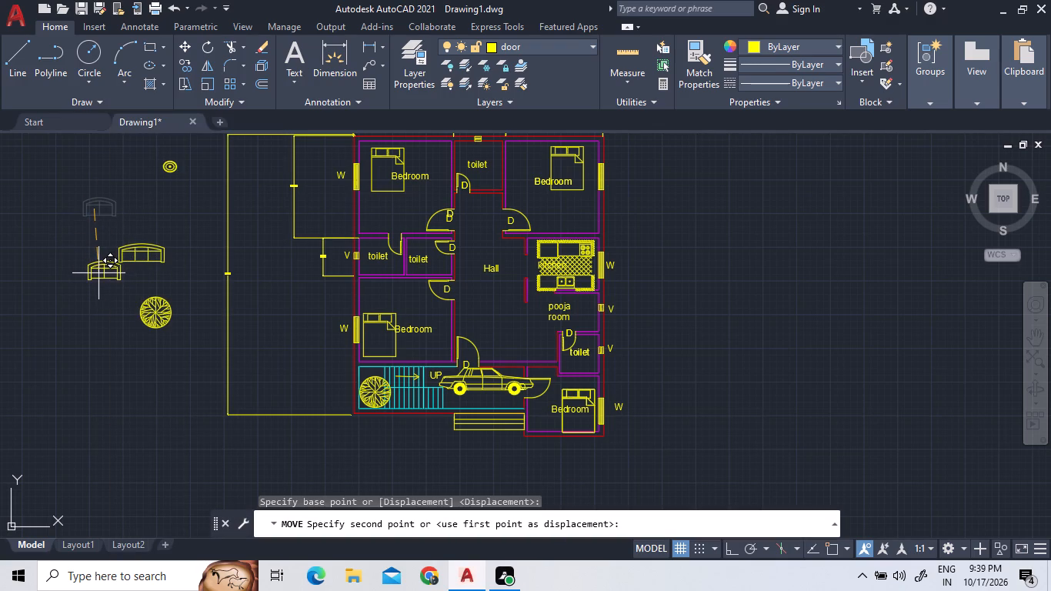
double_click(98, 274)
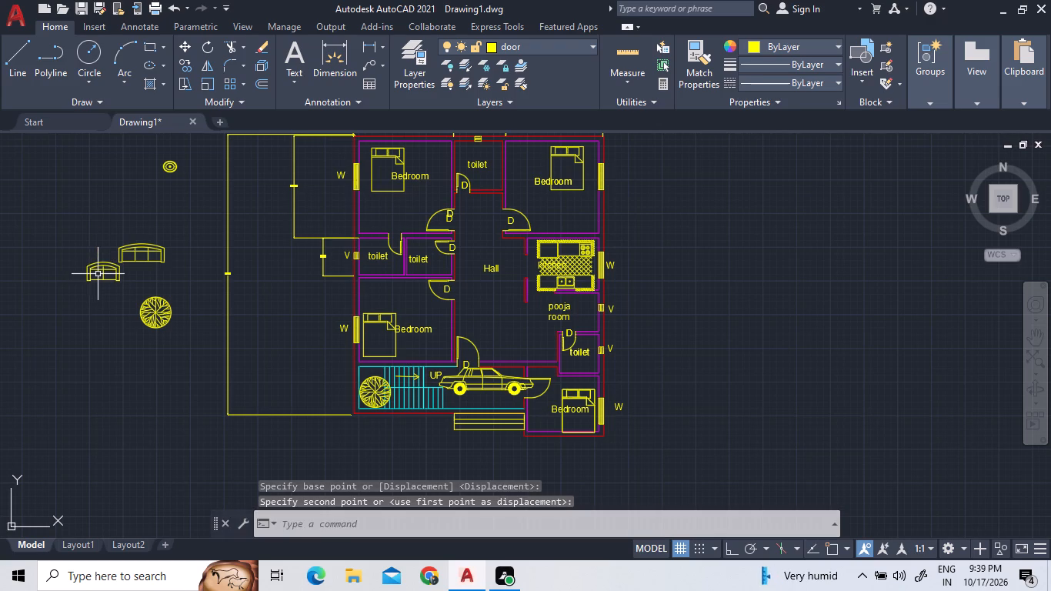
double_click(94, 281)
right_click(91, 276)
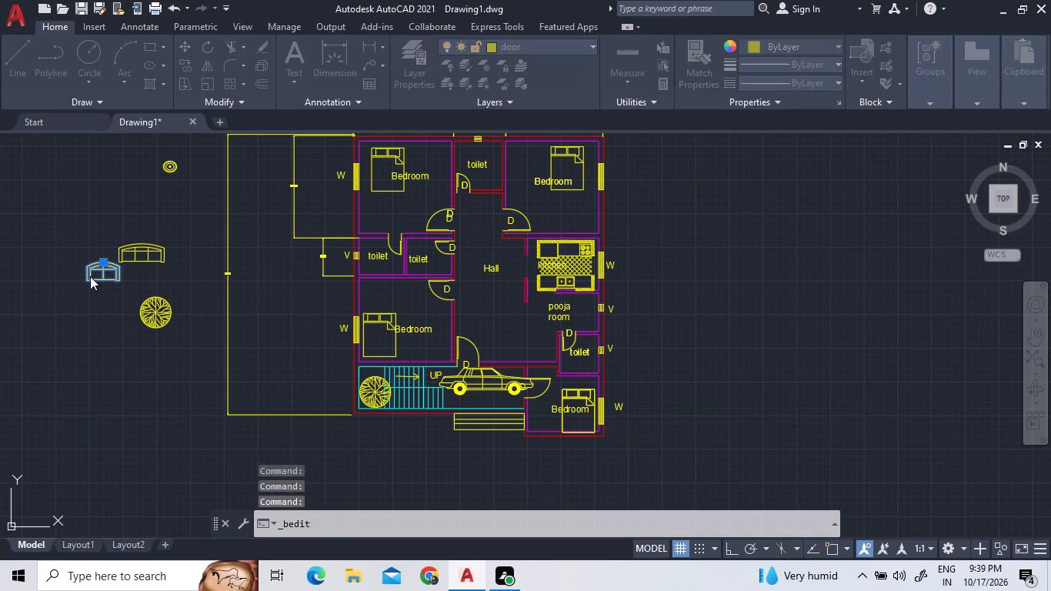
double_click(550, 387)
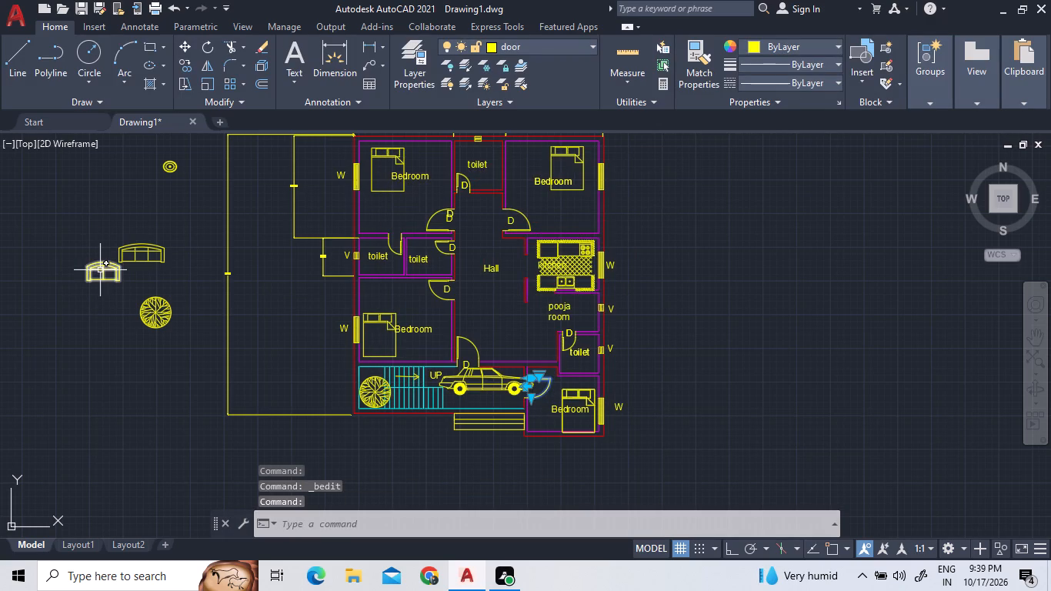
Rotate the small sofa beside the plan 90 degrees about its southeast corner so its seat faces east.
left_click(100, 270)
right_click(120, 290)
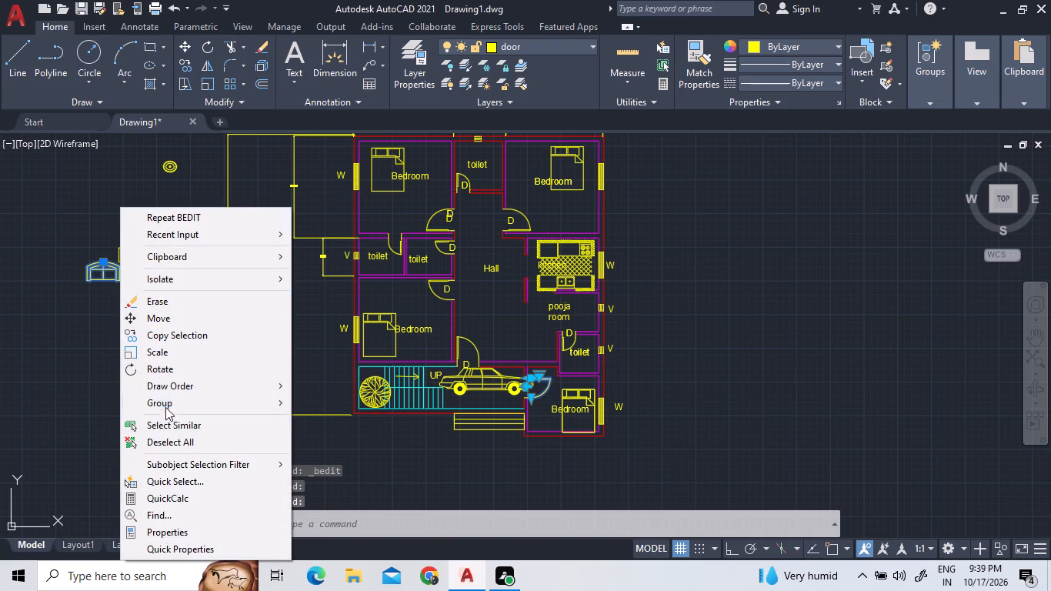
left_click(177, 362)
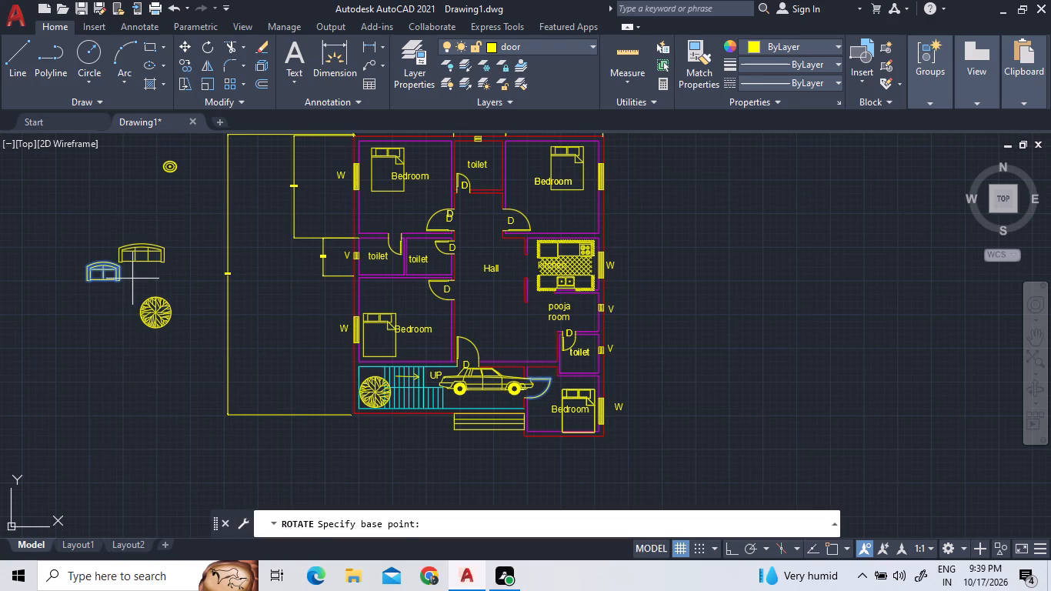
left_click(117, 279)
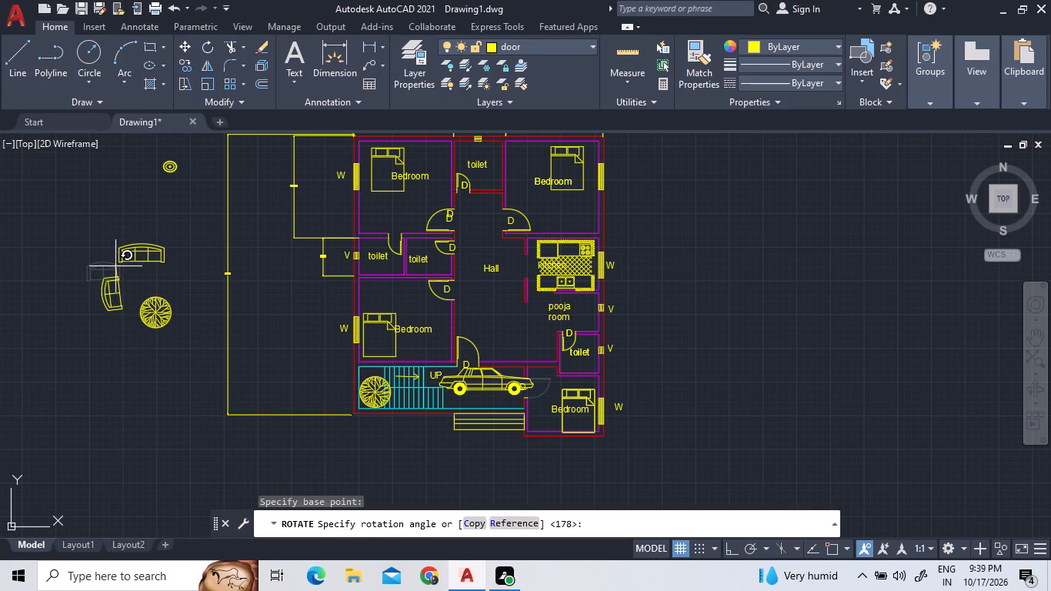
key("F8")
double_click(115, 265)
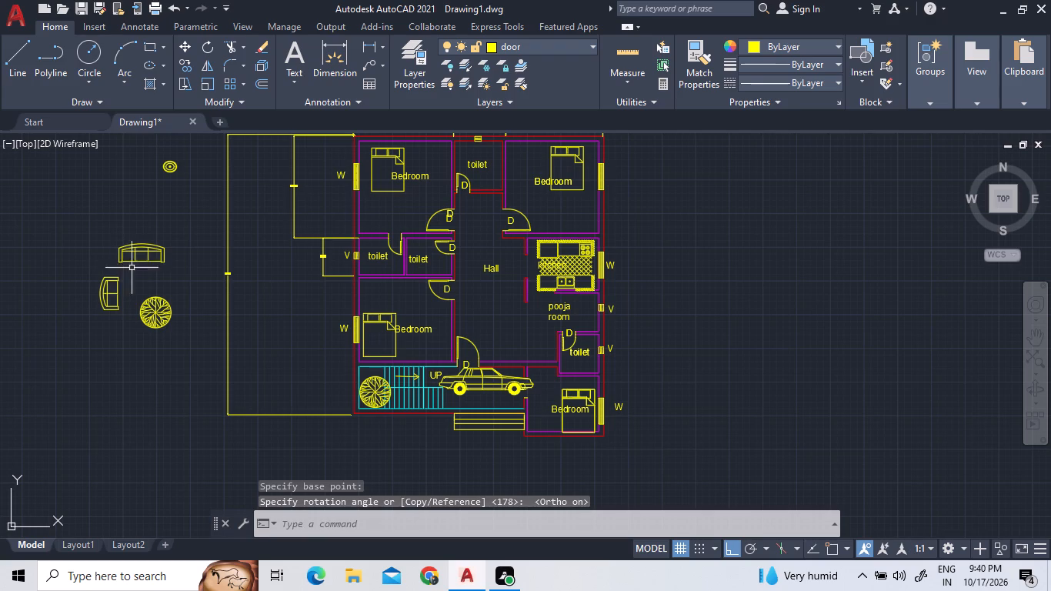
Move the larger sofa beside the plan so its southwest corner sits just northeast of the rotated small sofa.
left_click(165, 268)
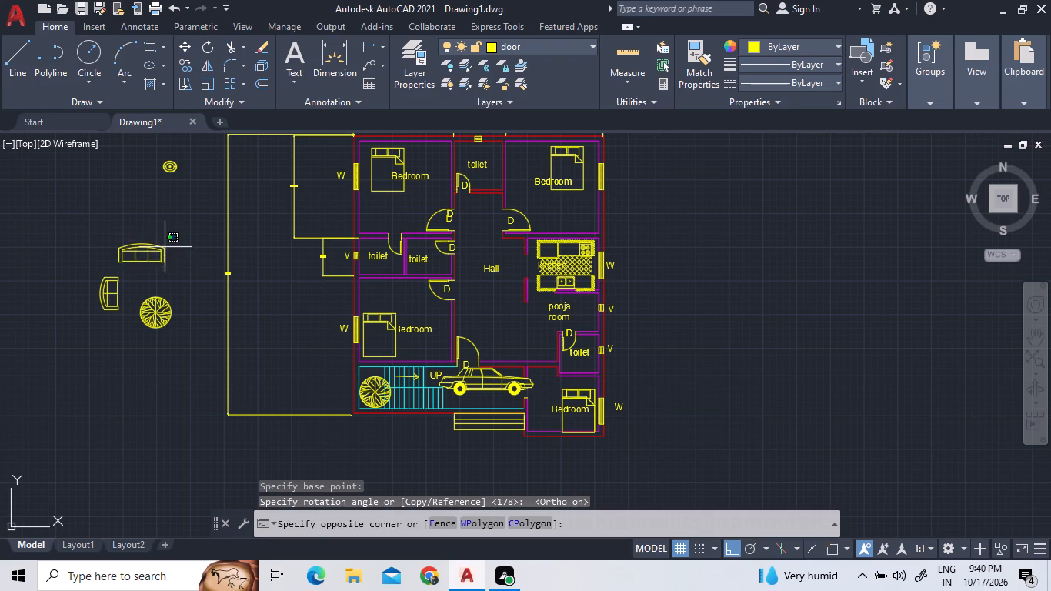
left_click(99, 231)
right_click(119, 242)
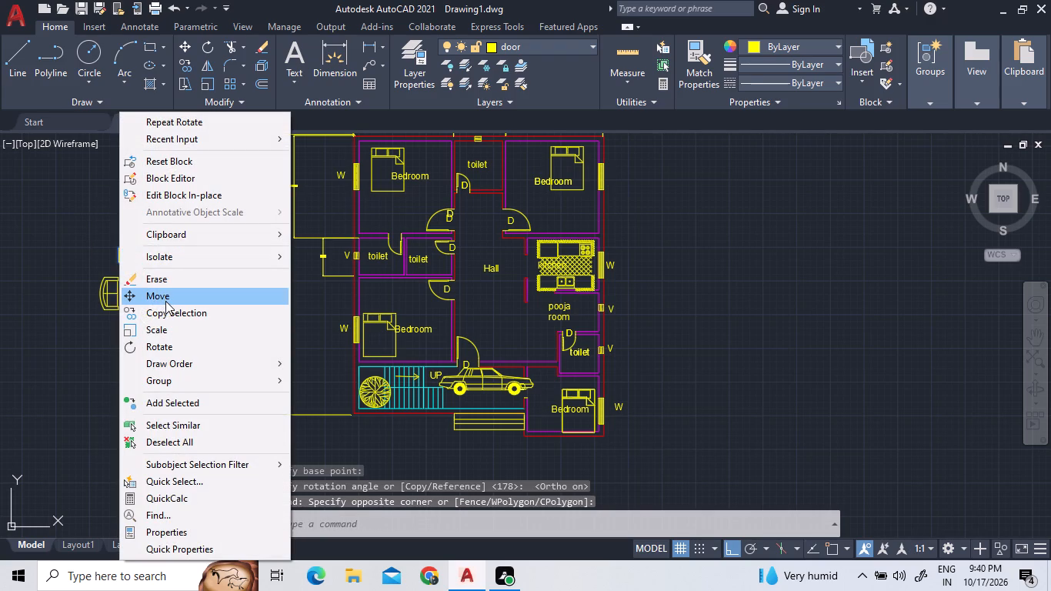
left_click(165, 300)
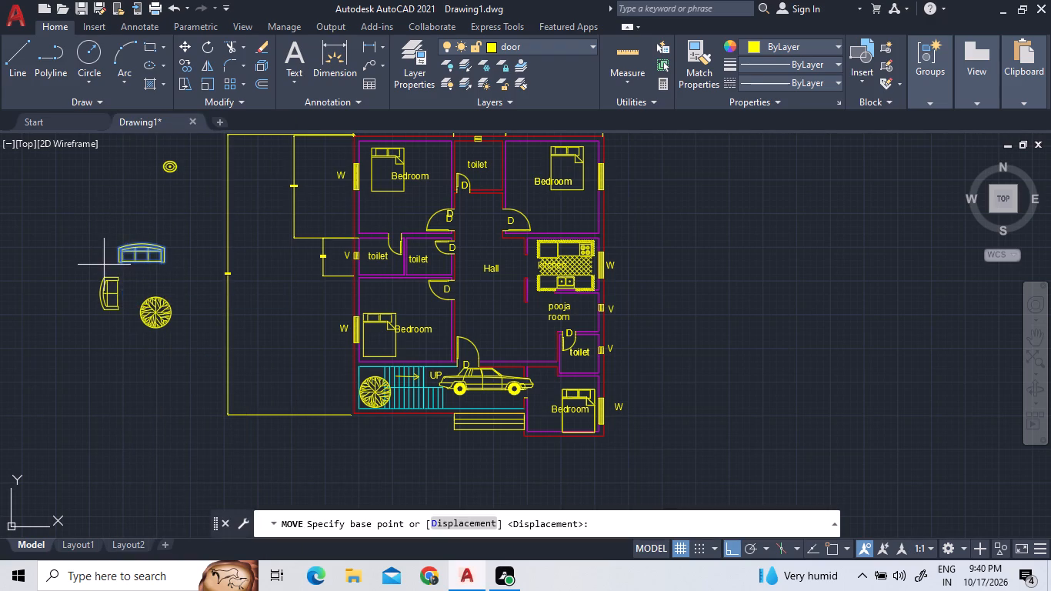
left_click(118, 261)
scroll(120, 282, "up", 3)
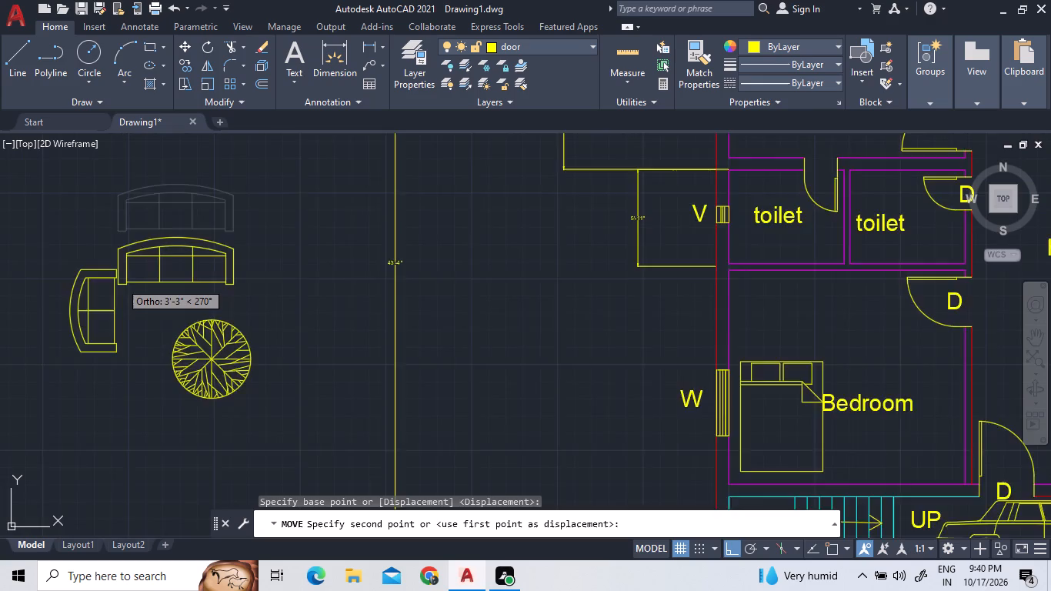
left_click(127, 252)
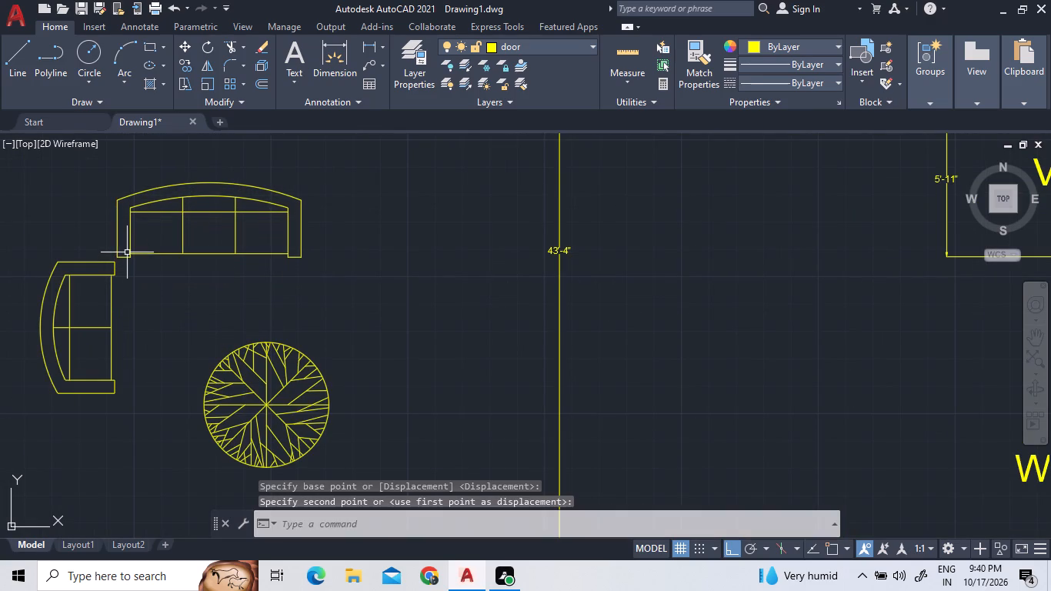
Move both sofas together from beside the plan into the southeast part of the hall.
right_click(132, 176)
left_click(54, 179)
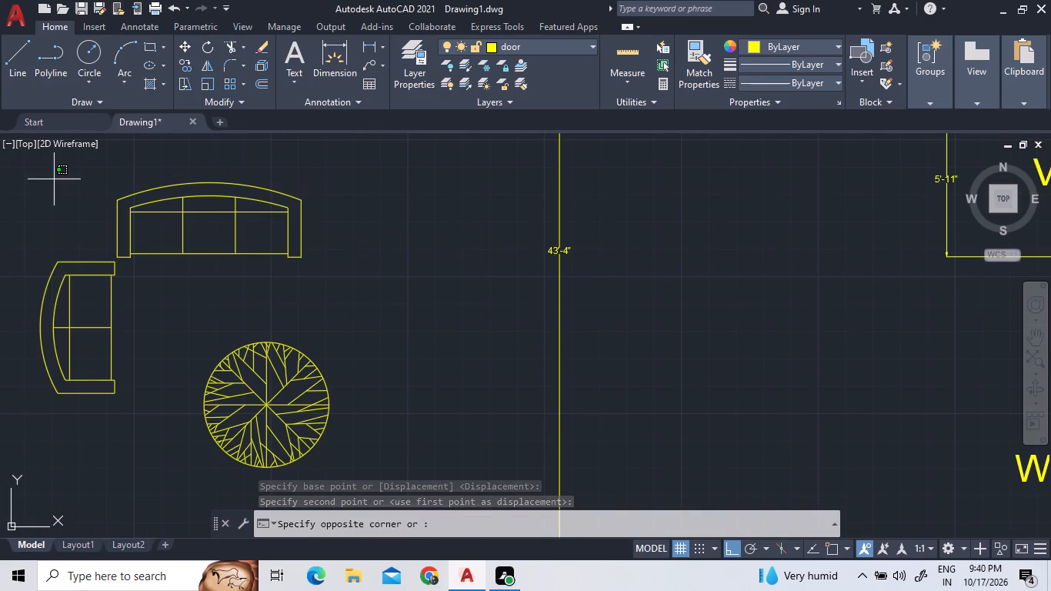
double_click(160, 427)
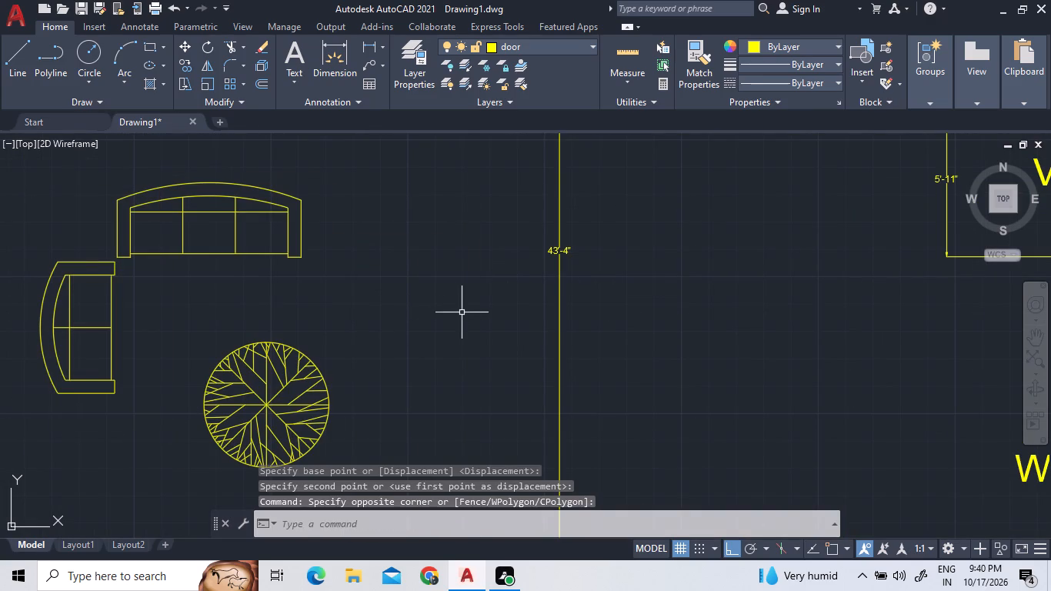
double_click(449, 310)
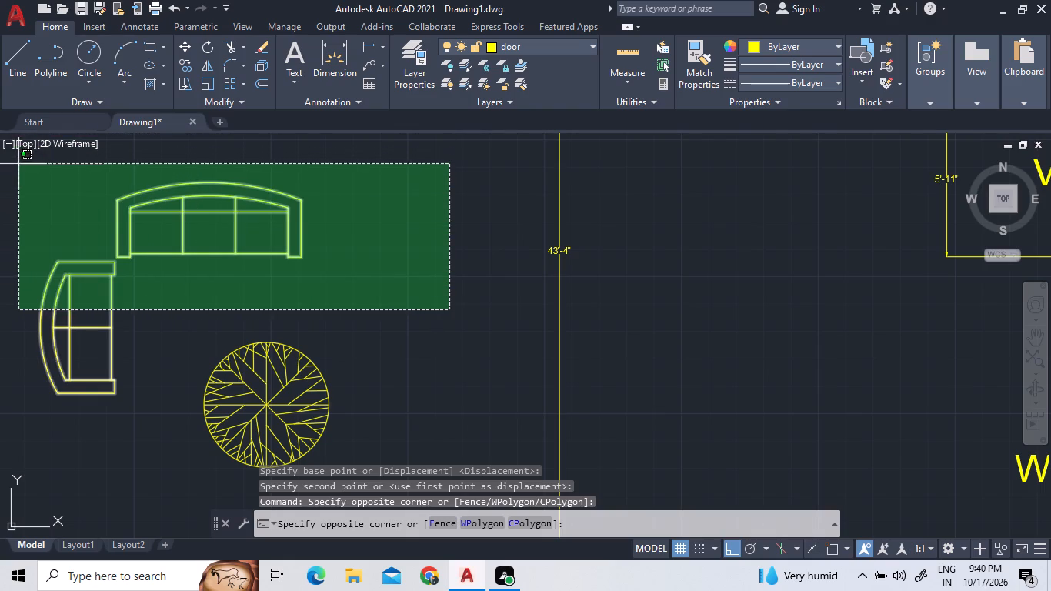
left_click(18, 164)
right_click(31, 179)
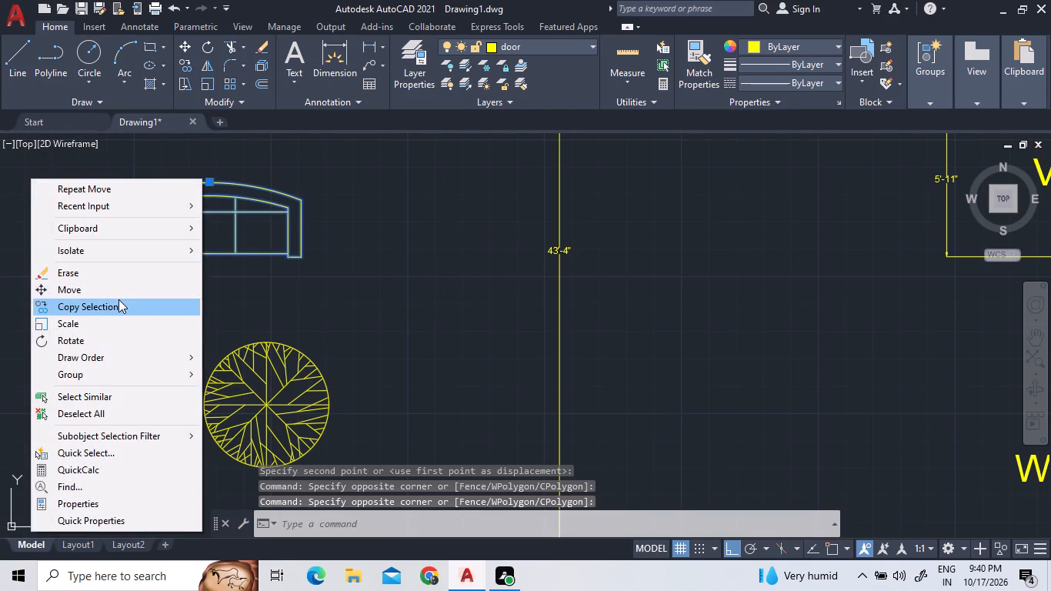
double_click(122, 289)
scroll(395, 286, "down", 3)
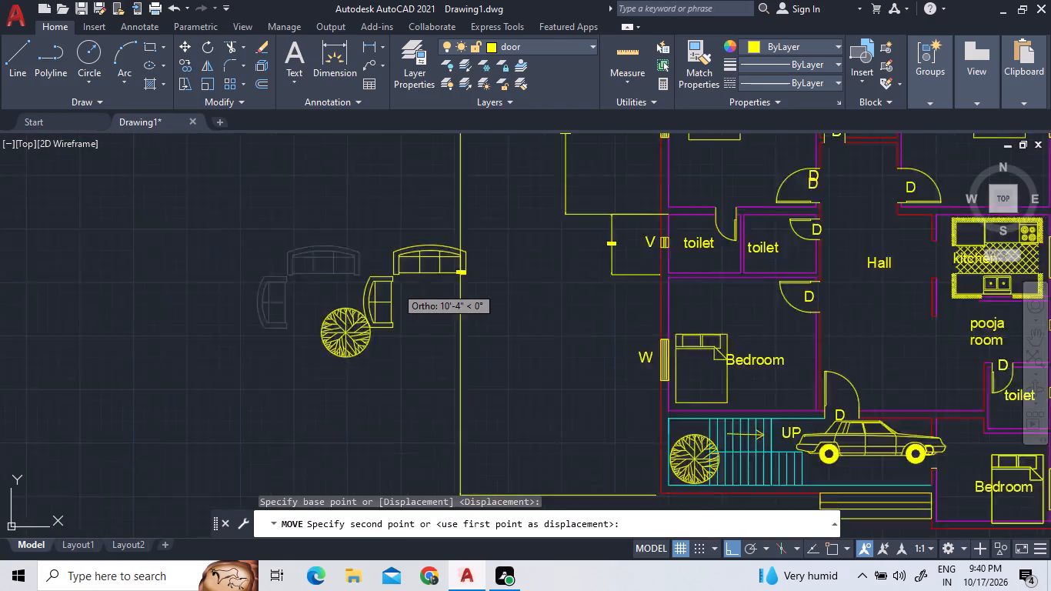
scroll(725, 330, "up", 3)
scroll(652, 364, "down", 1)
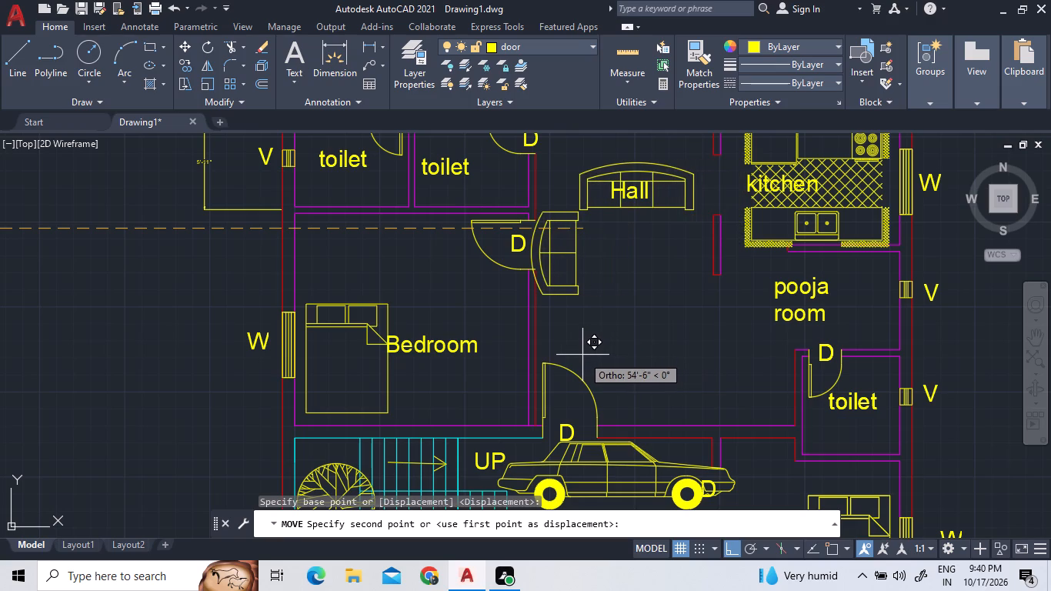
key("F8")
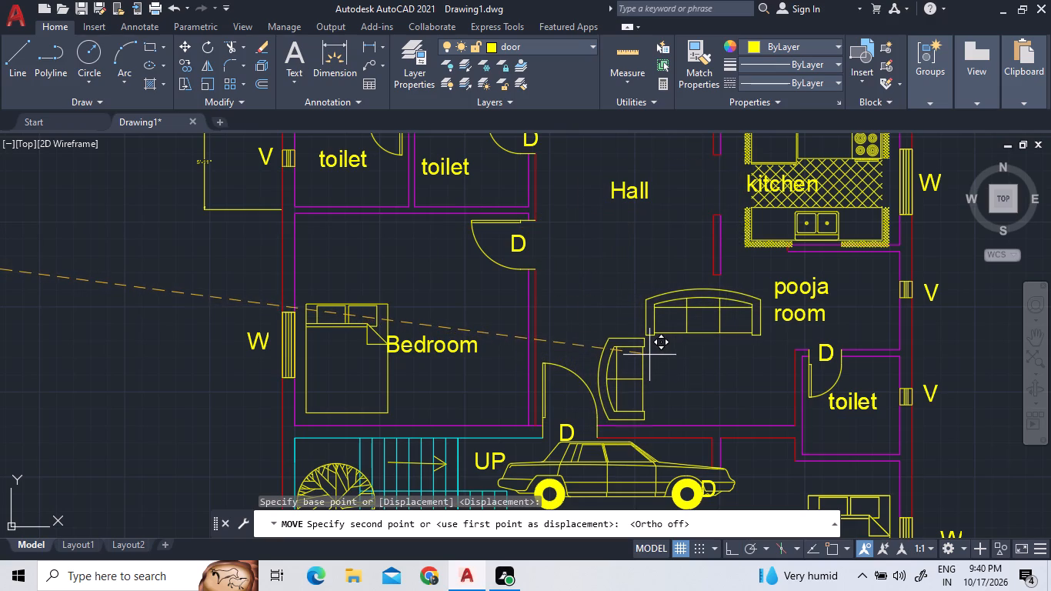
double_click(649, 354)
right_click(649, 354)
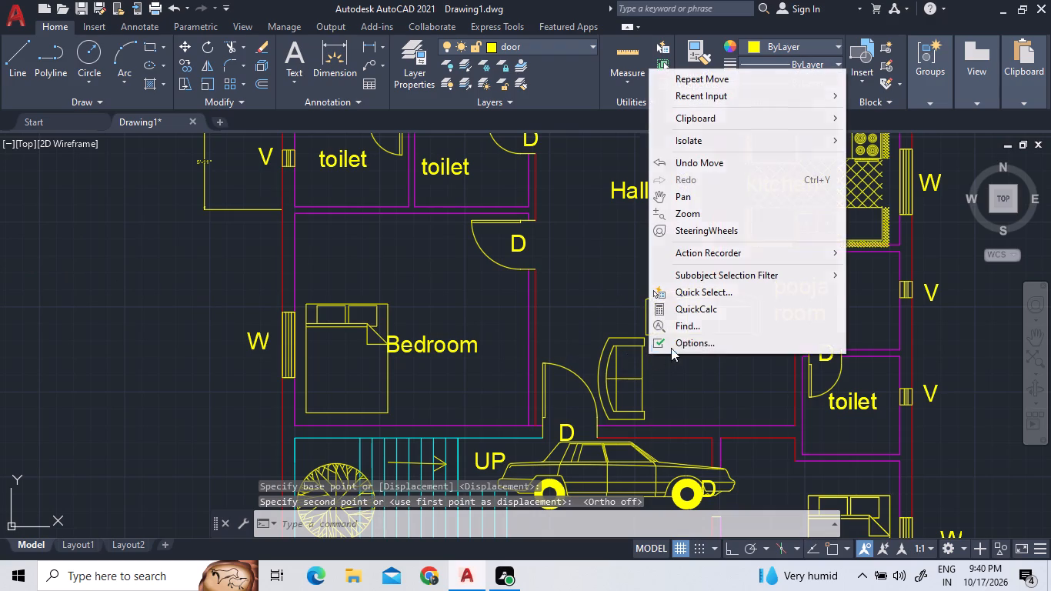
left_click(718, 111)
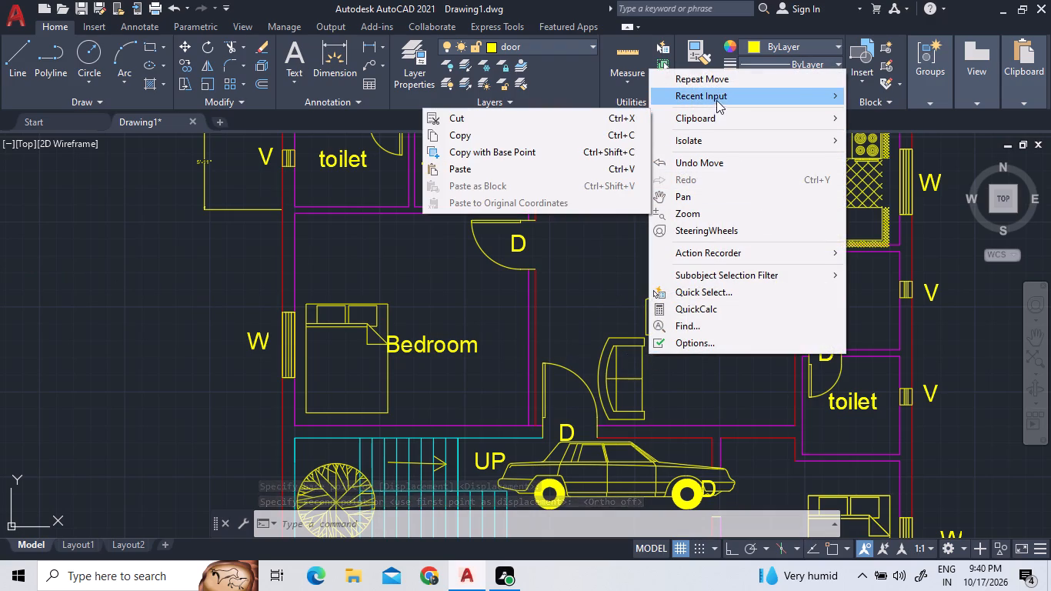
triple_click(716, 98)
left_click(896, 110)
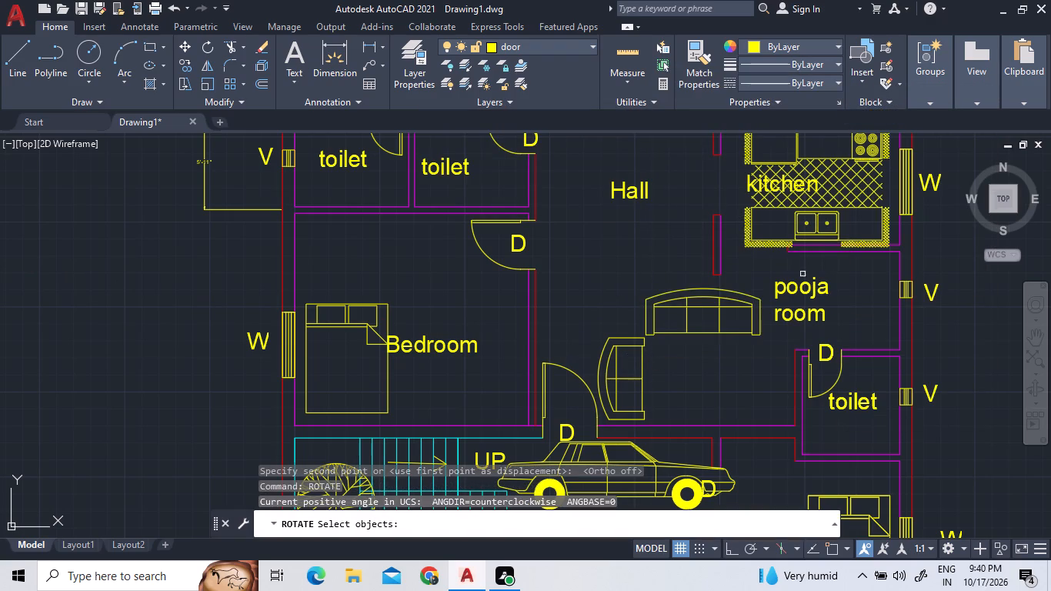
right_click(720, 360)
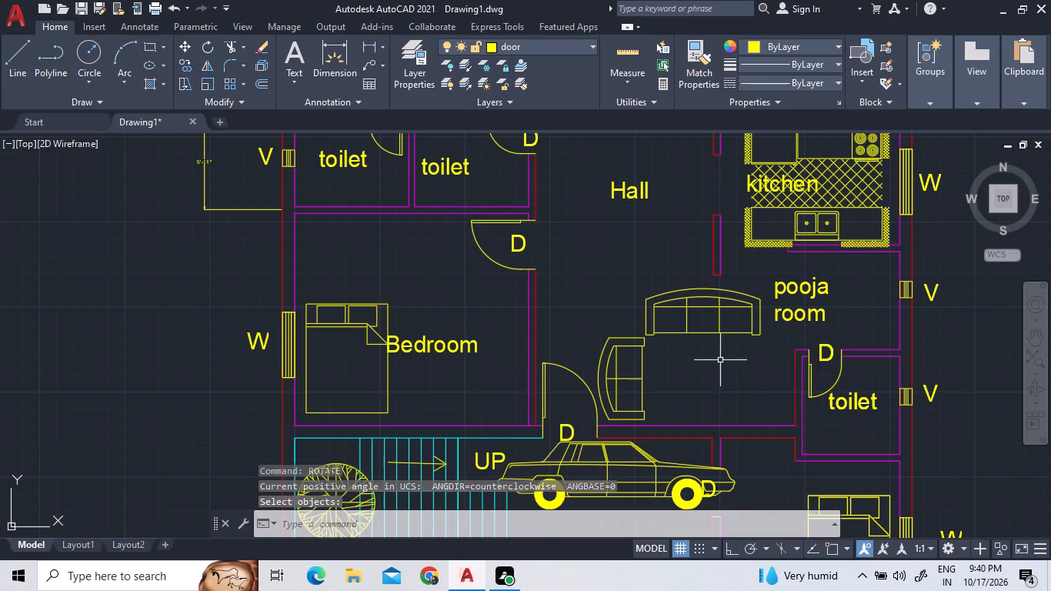
Rotate both sofas in the hall 180 degrees about the larger sofa's southeast corner.
left_click(762, 336)
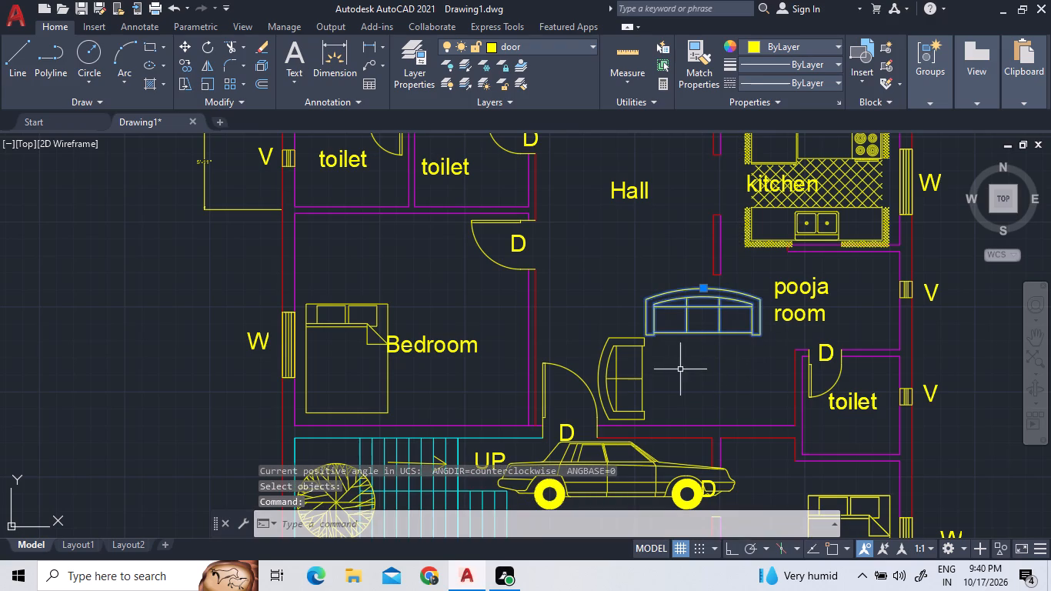
double_click(640, 363)
right_click(682, 355)
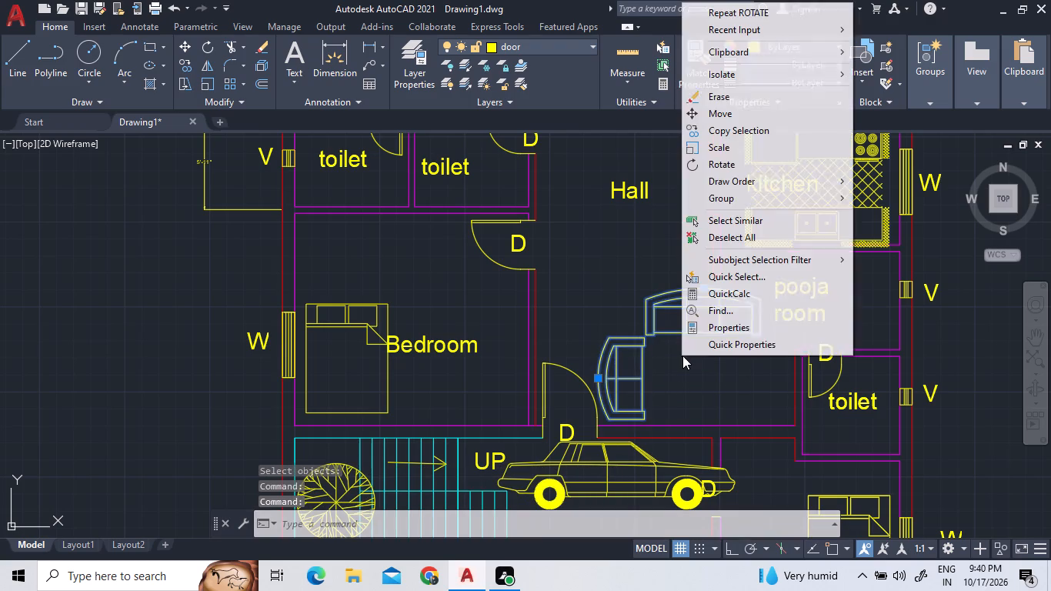
left_click(729, 165)
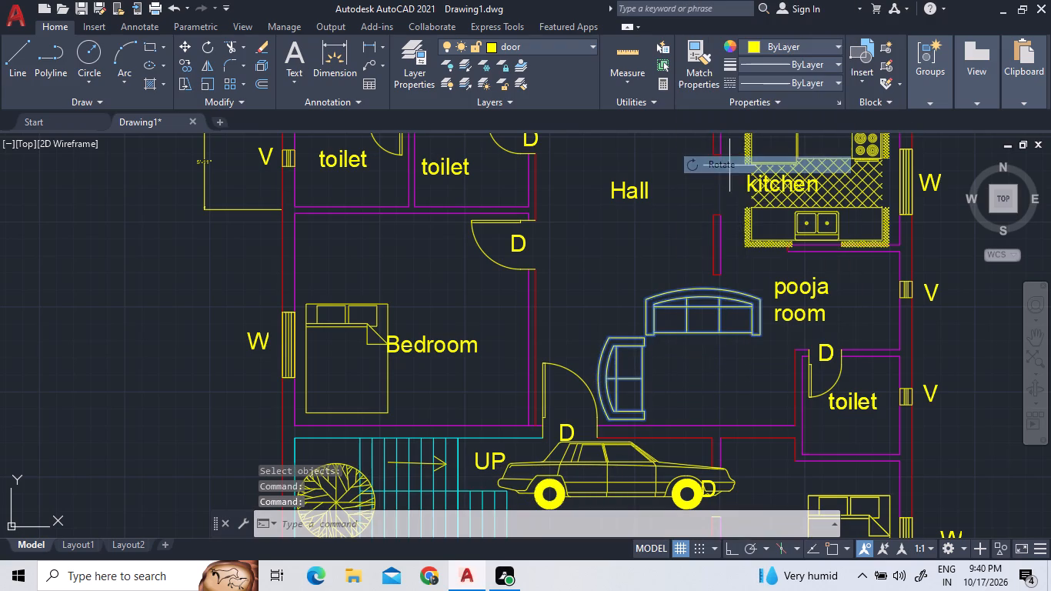
left_click(759, 335)
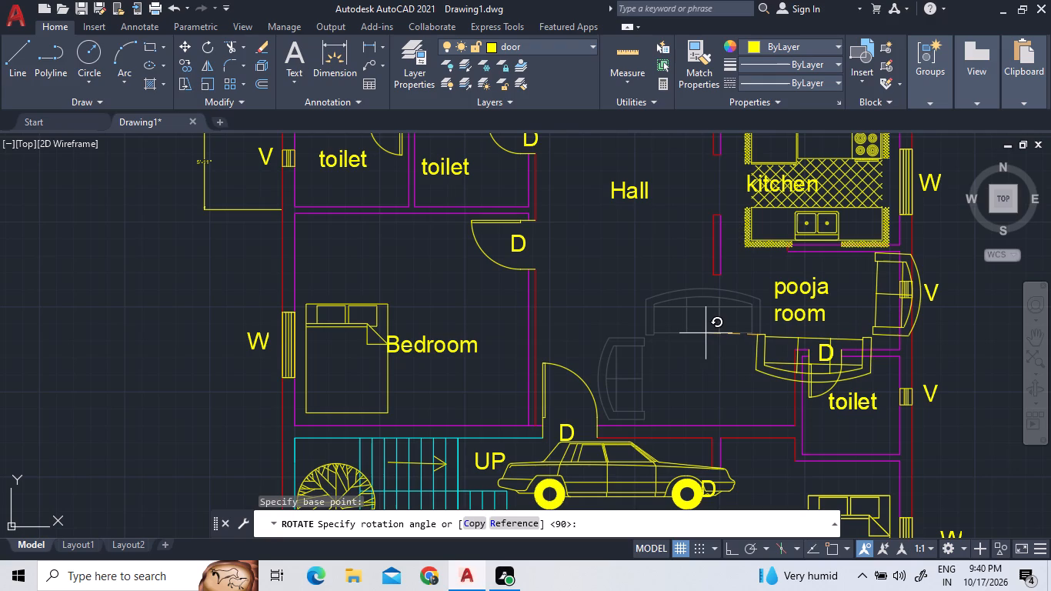
key("F9")
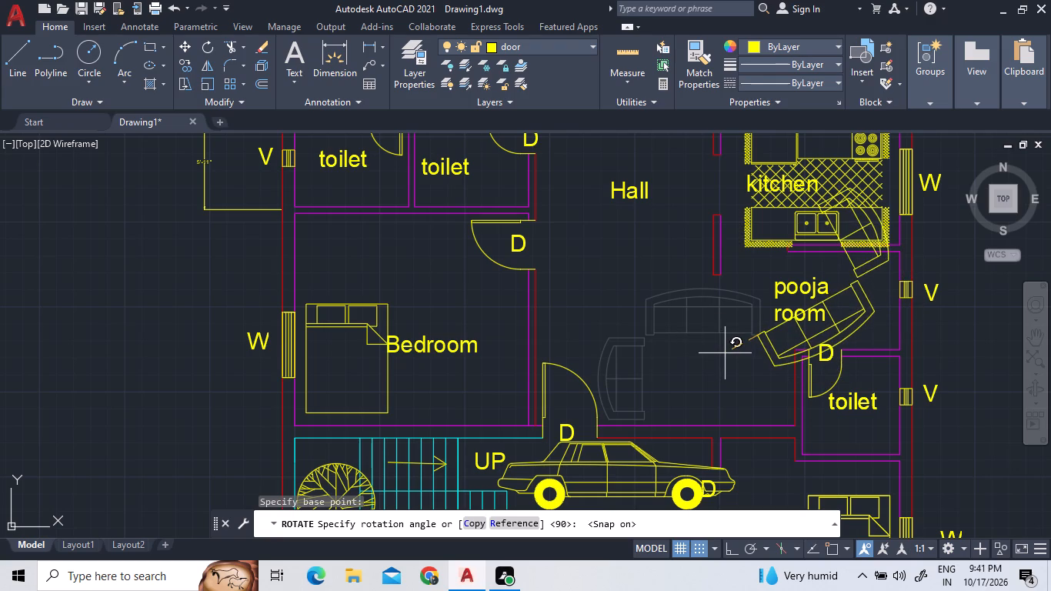
key("F8")
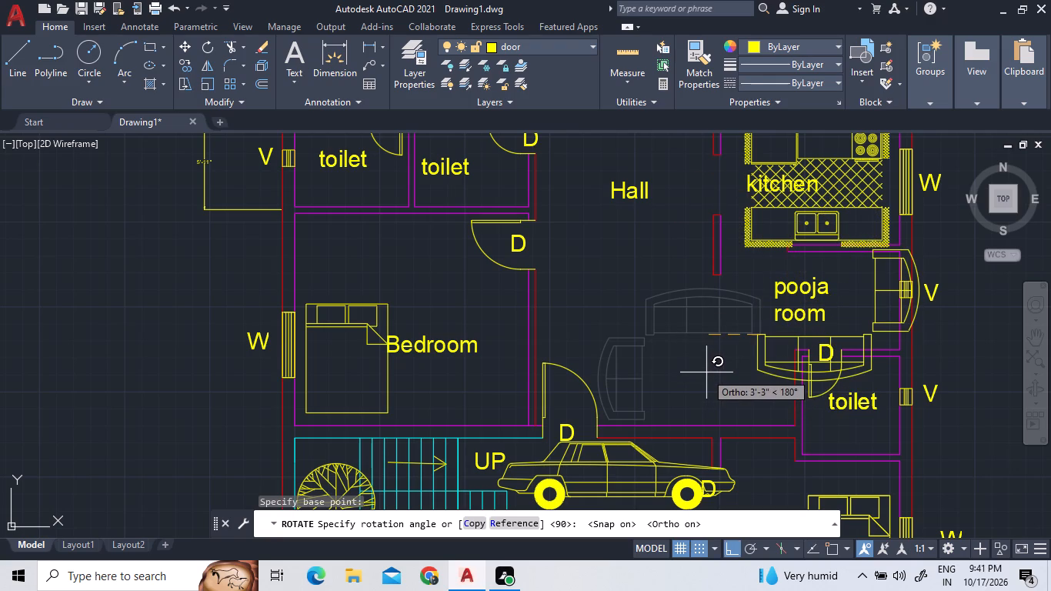
left_click(726, 337)
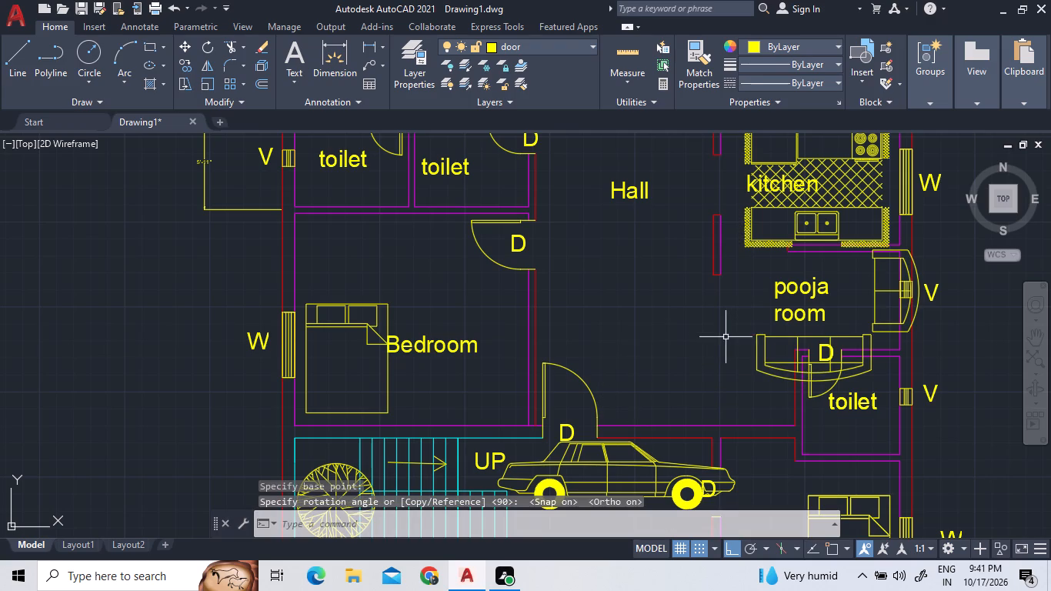
Move both rotated sofas southwest so the larger one sits along the hall's south wall, east of the entrance door.
left_click(874, 369)
left_click(860, 366)
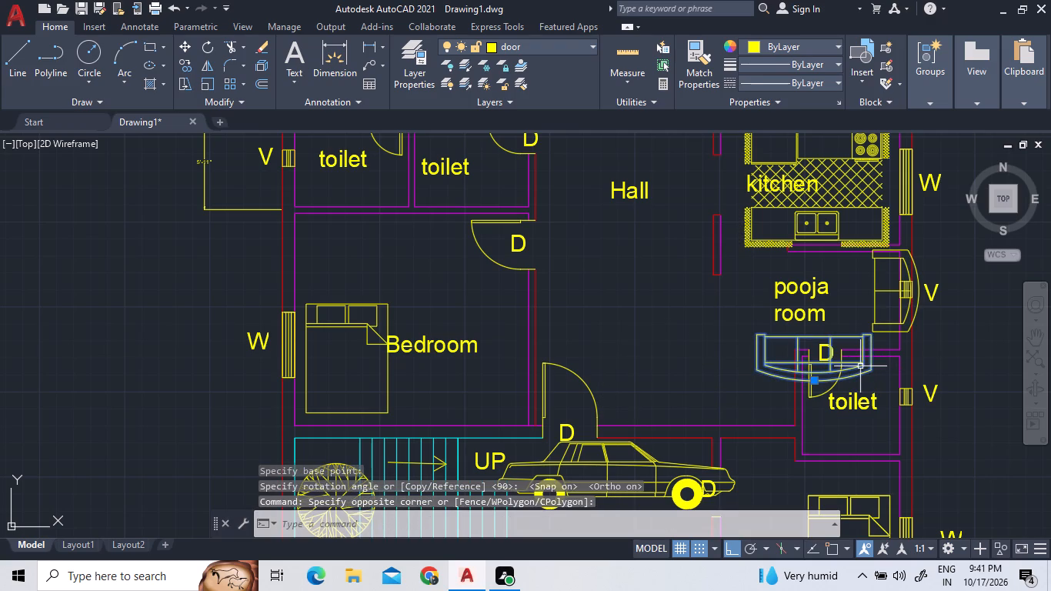
left_click(874, 292)
right_click(806, 326)
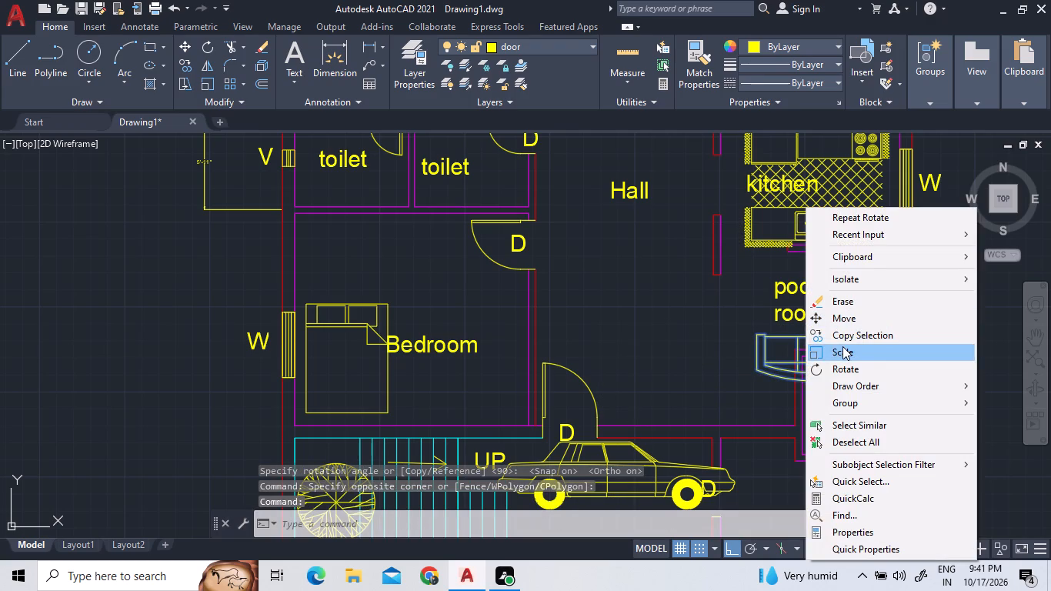
left_click(842, 321)
double_click(828, 358)
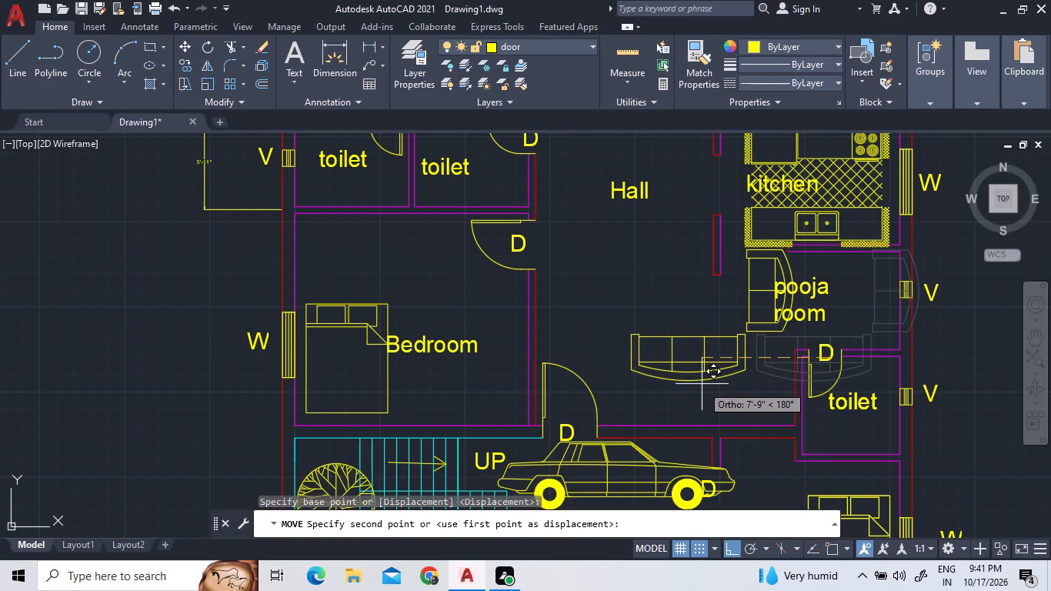
key("F8")
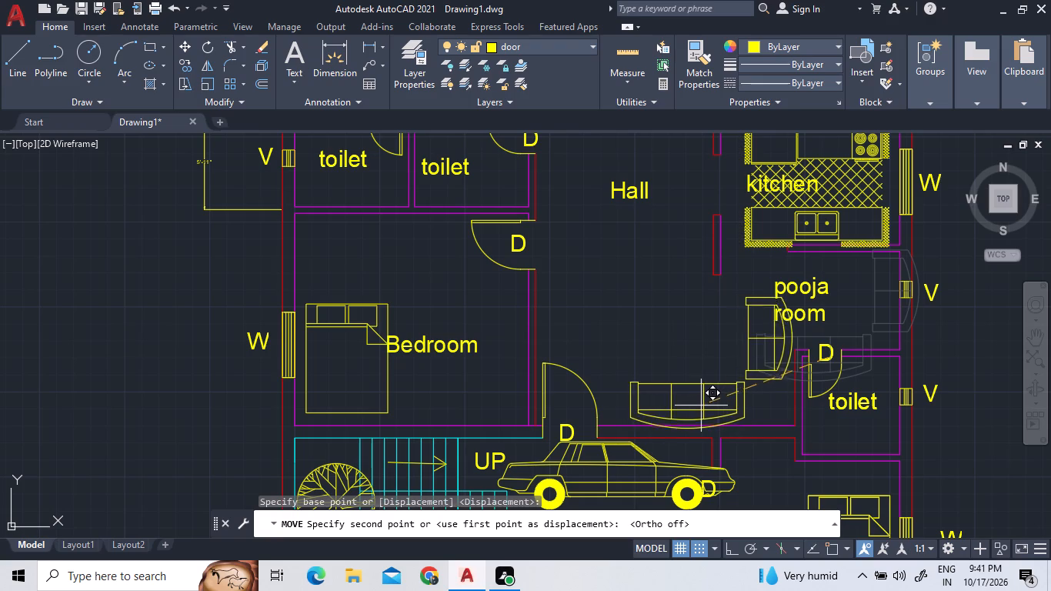
double_click(702, 400)
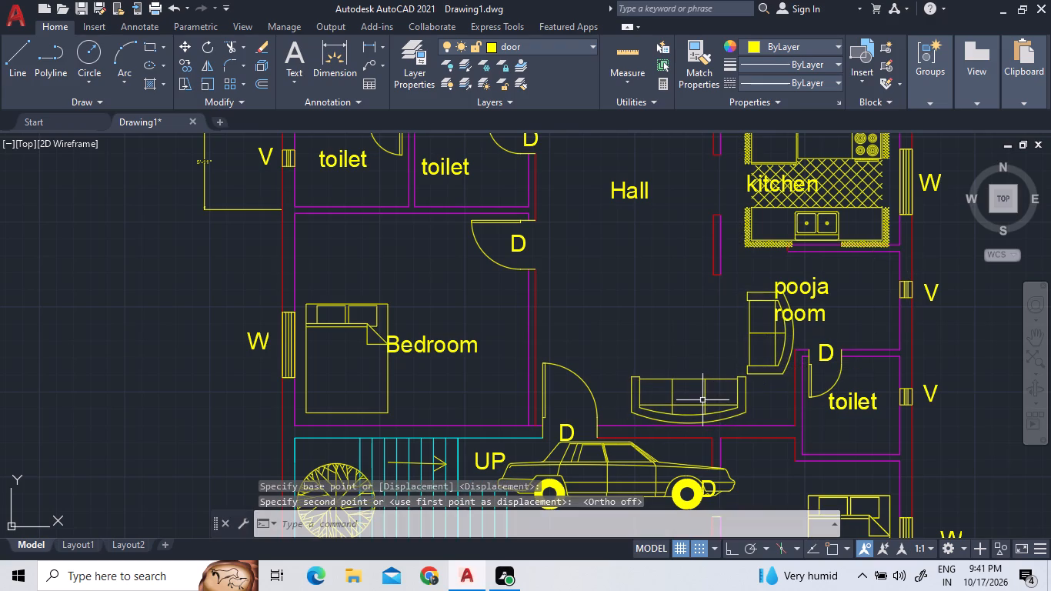
Scale both hall sofas down to roughly half size about the small sofa's northwest corner.
scroll(818, 249, "up", 2)
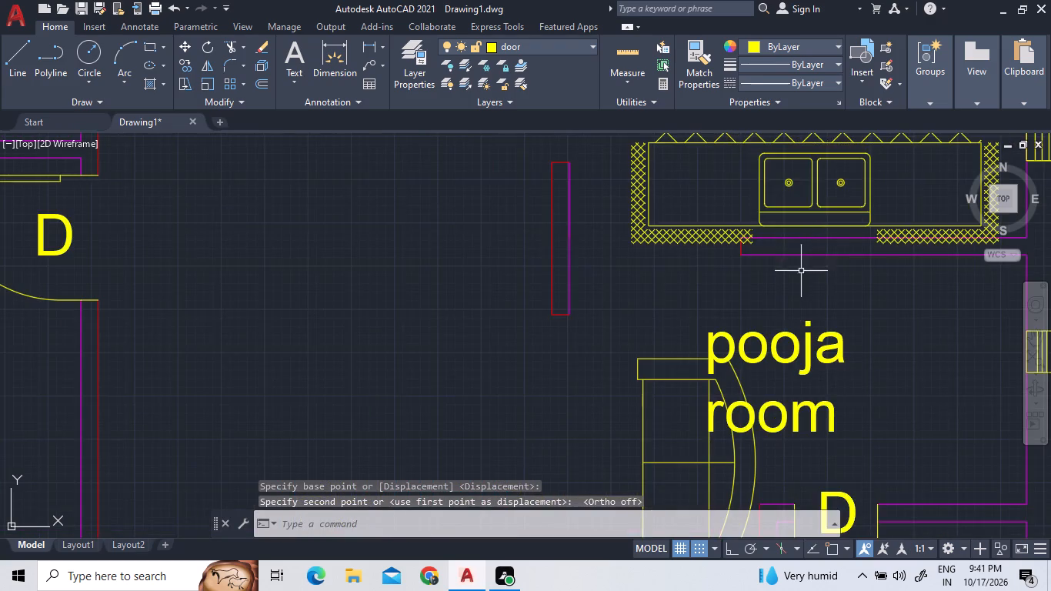
scroll(799, 275, "down", 2)
left_click(740, 318)
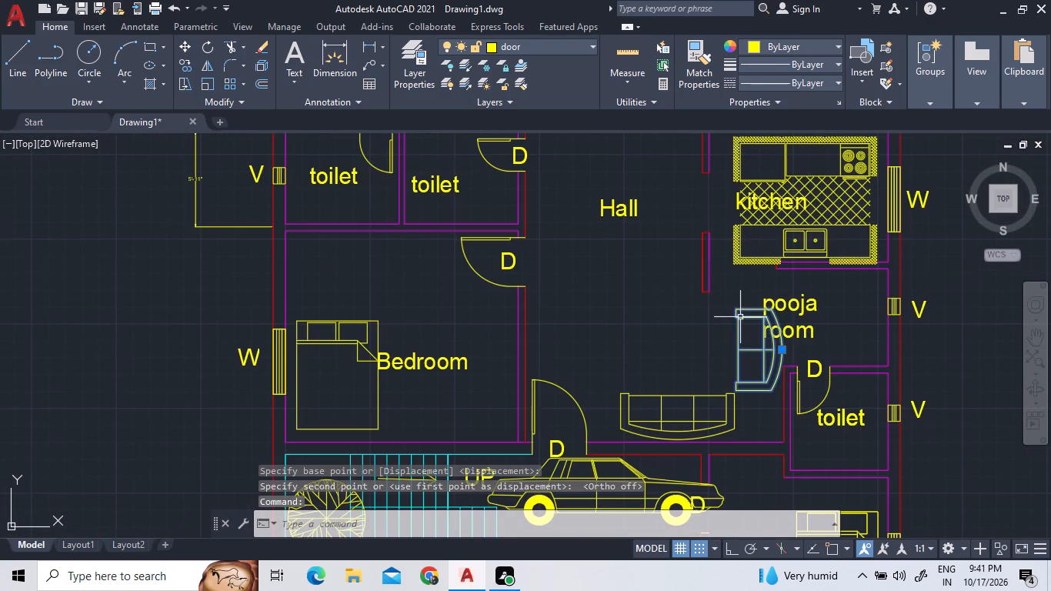
right_click(740, 317)
left_click(667, 399)
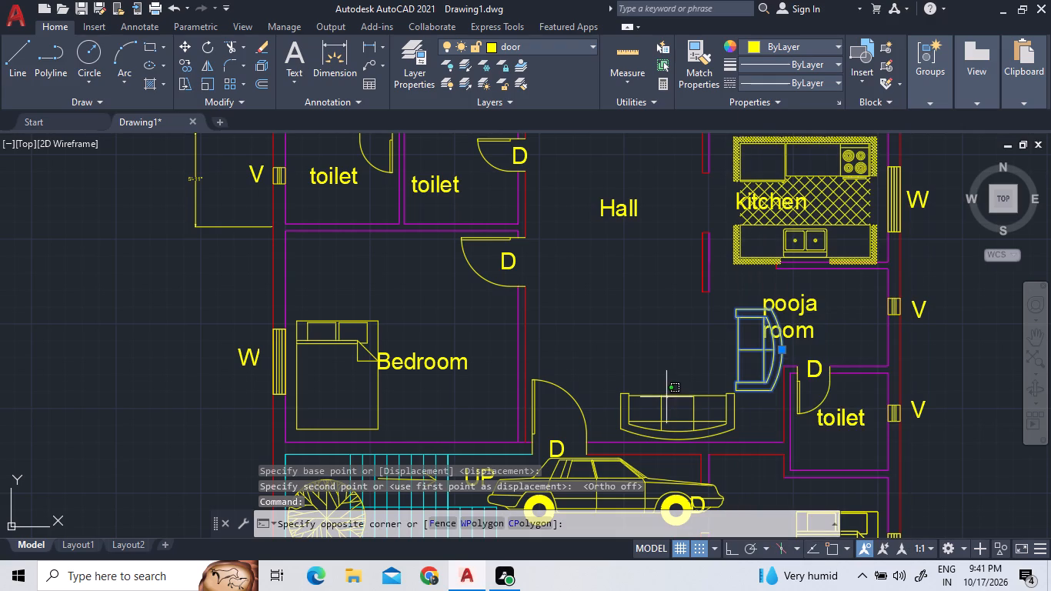
double_click(642, 389)
right_click(651, 346)
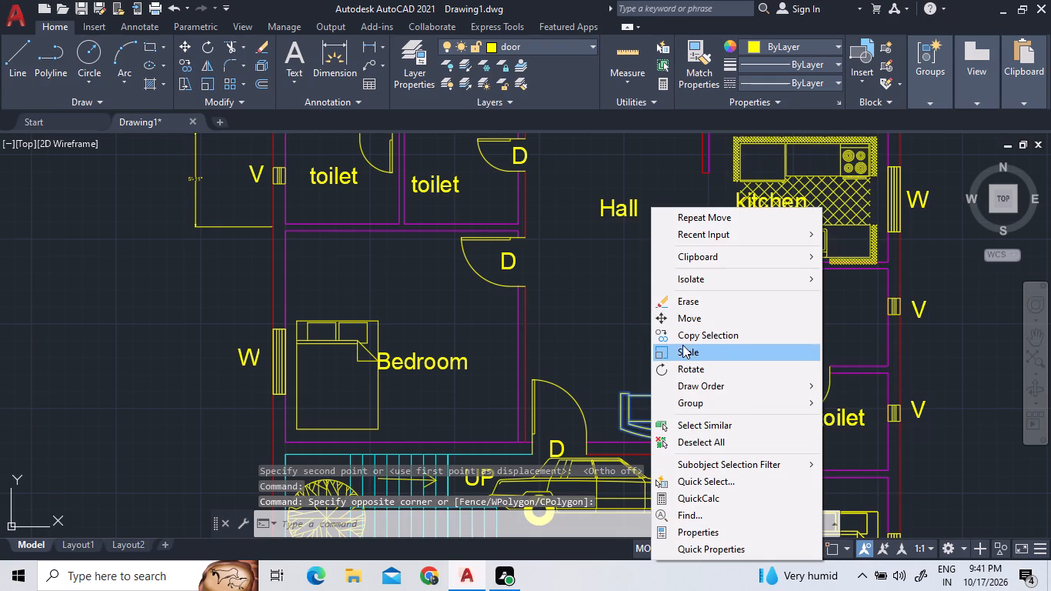
left_click(682, 349)
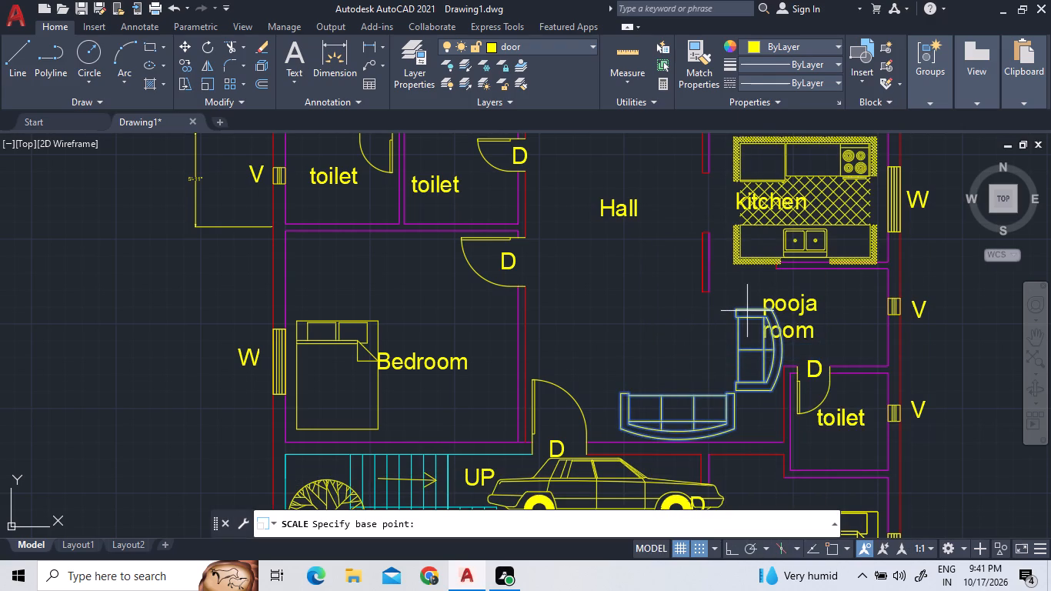
left_click(736, 309)
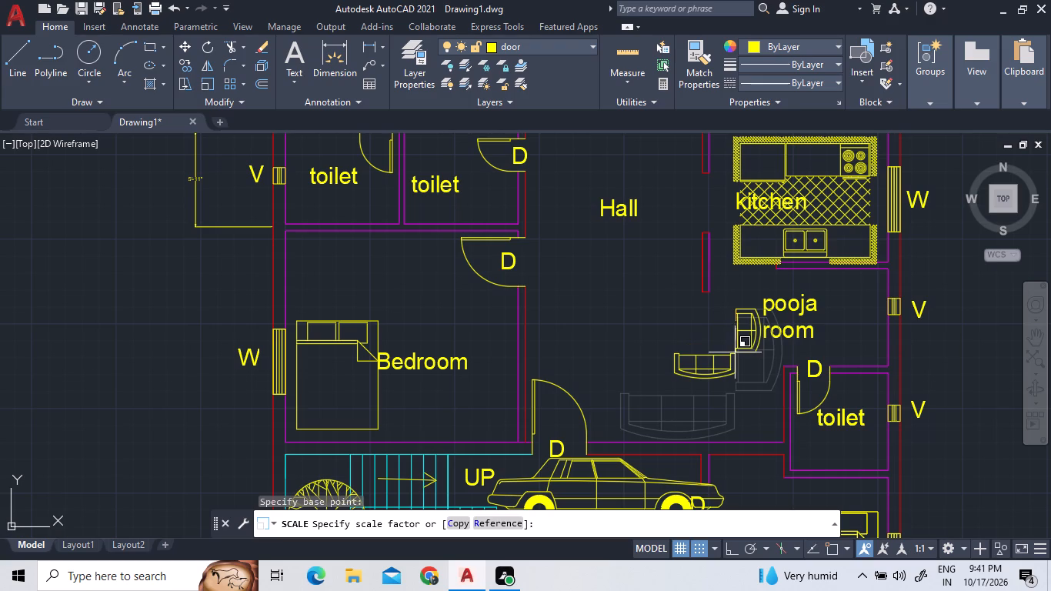
double_click(735, 352)
right_click(756, 376)
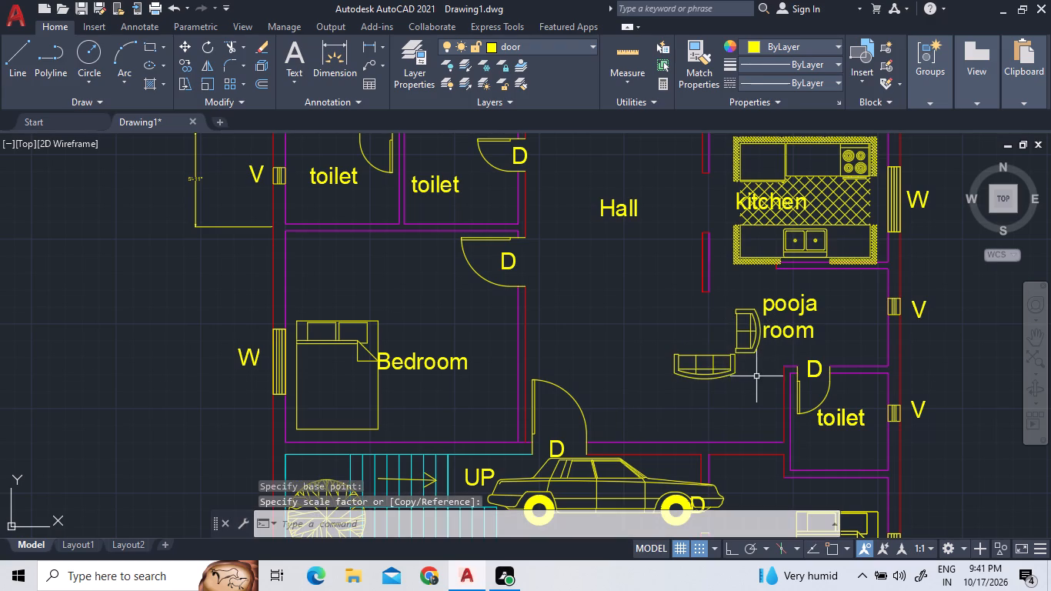
Move both reduced sofas slightly south and a little west within the hall.
left_click(729, 365)
double_click(746, 336)
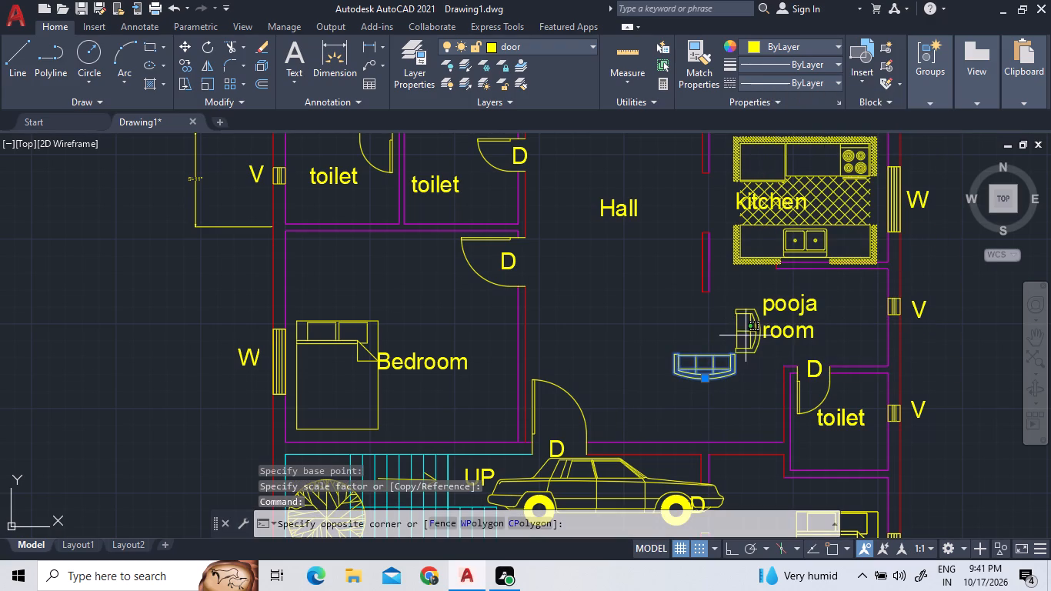
left_click(736, 335)
right_click(728, 337)
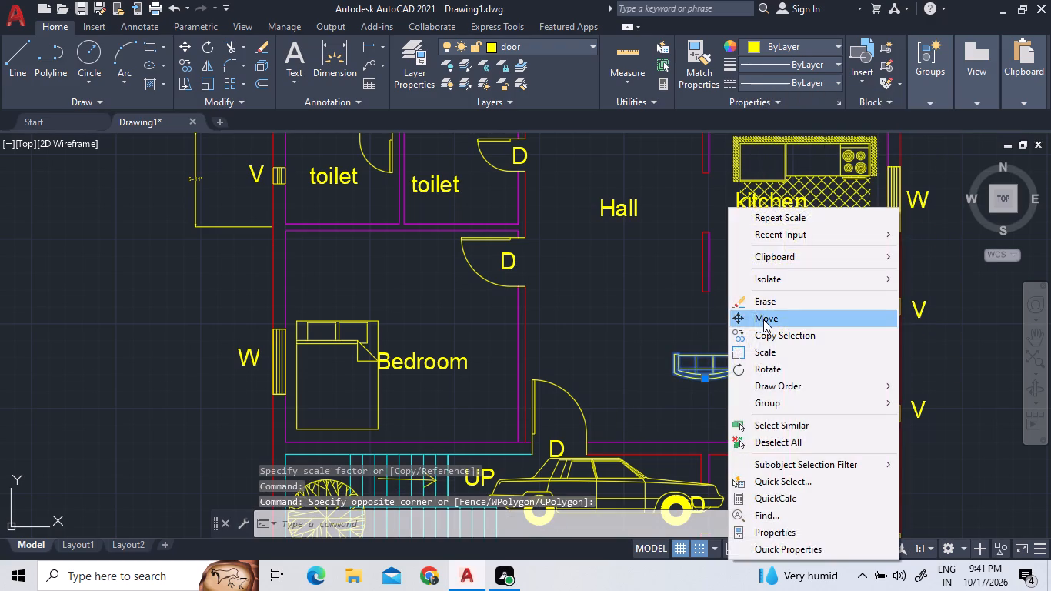
double_click(763, 319)
left_click(753, 357)
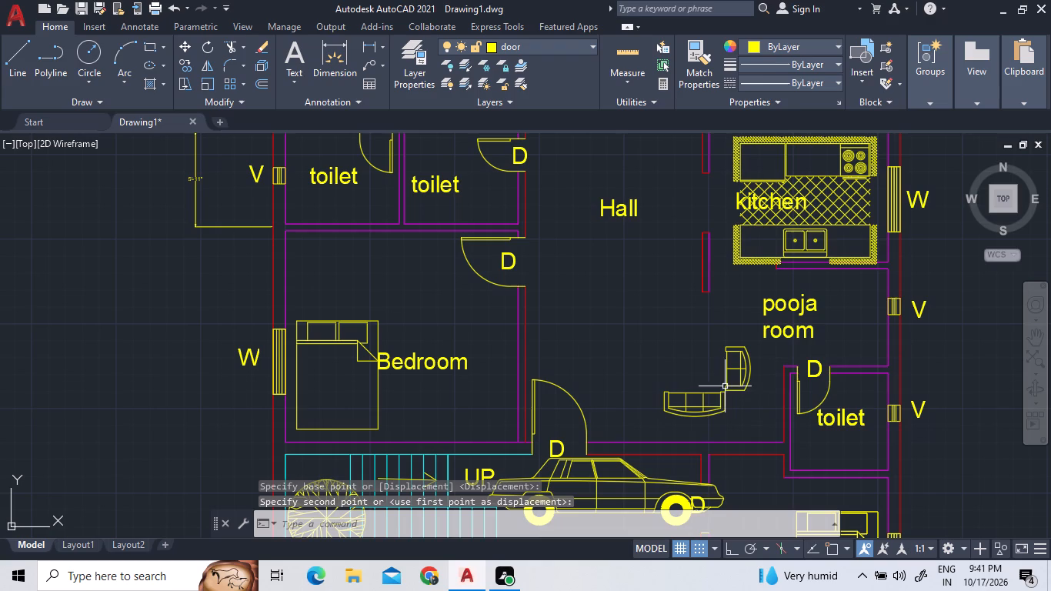
Move both reduced sofas southeast into the hall's corner, along the south wall and beside the toilet wall.
left_click(719, 382)
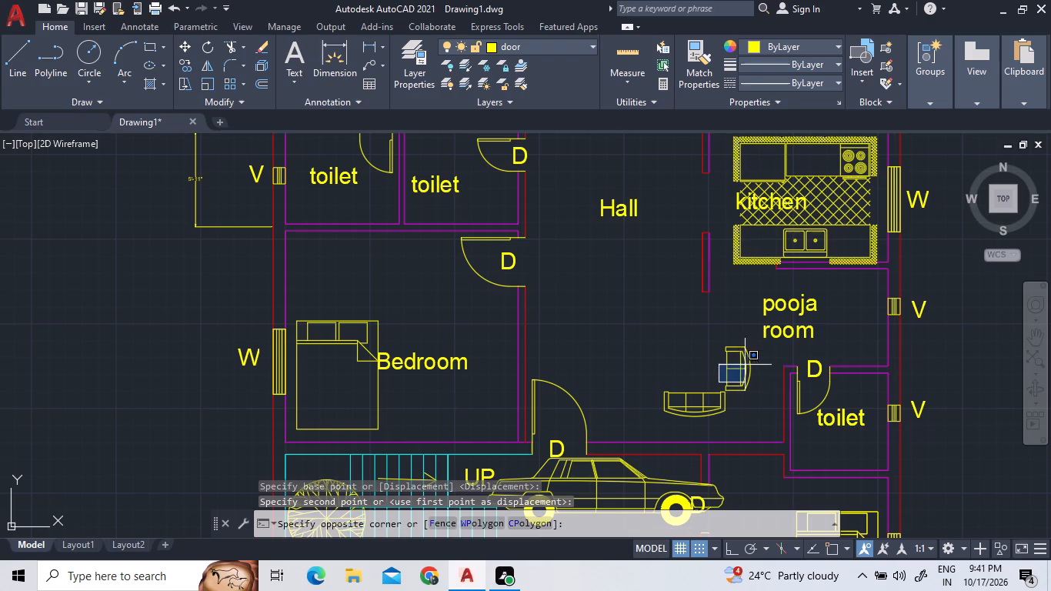
left_click(745, 356)
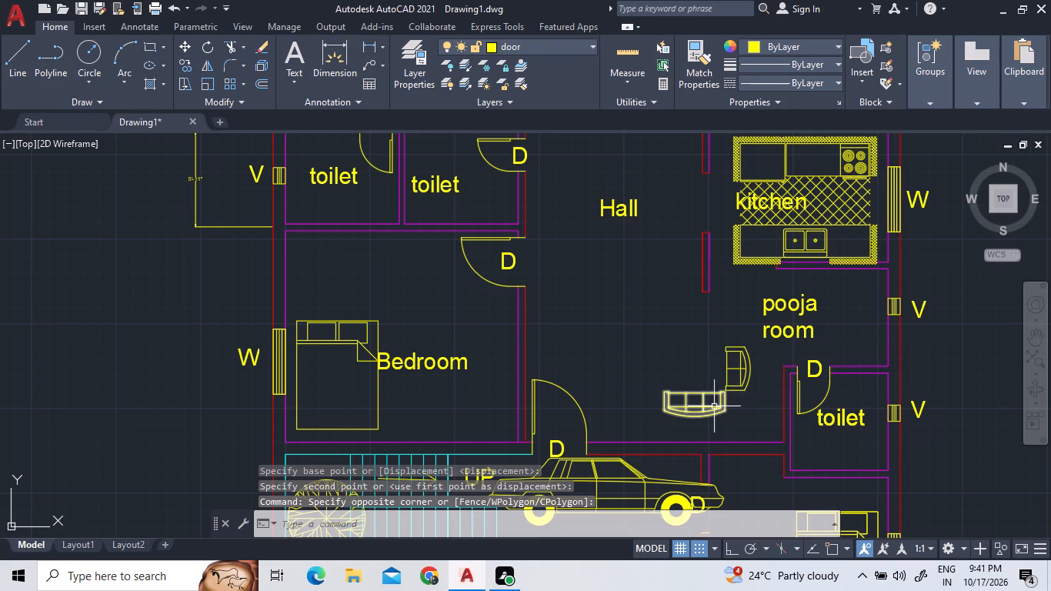
left_click(753, 364)
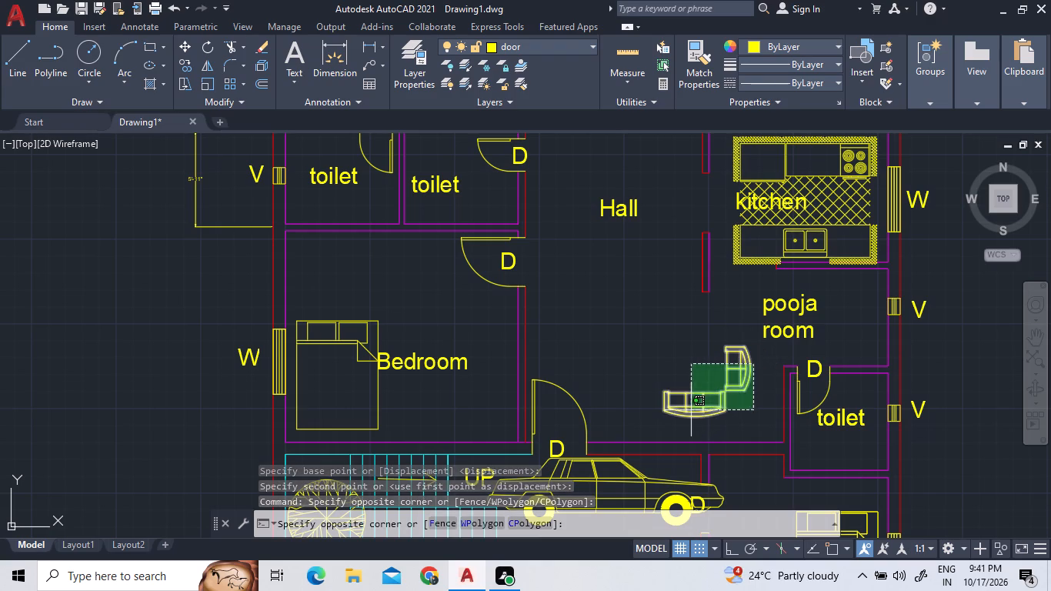
left_click(685, 412)
right_click(708, 402)
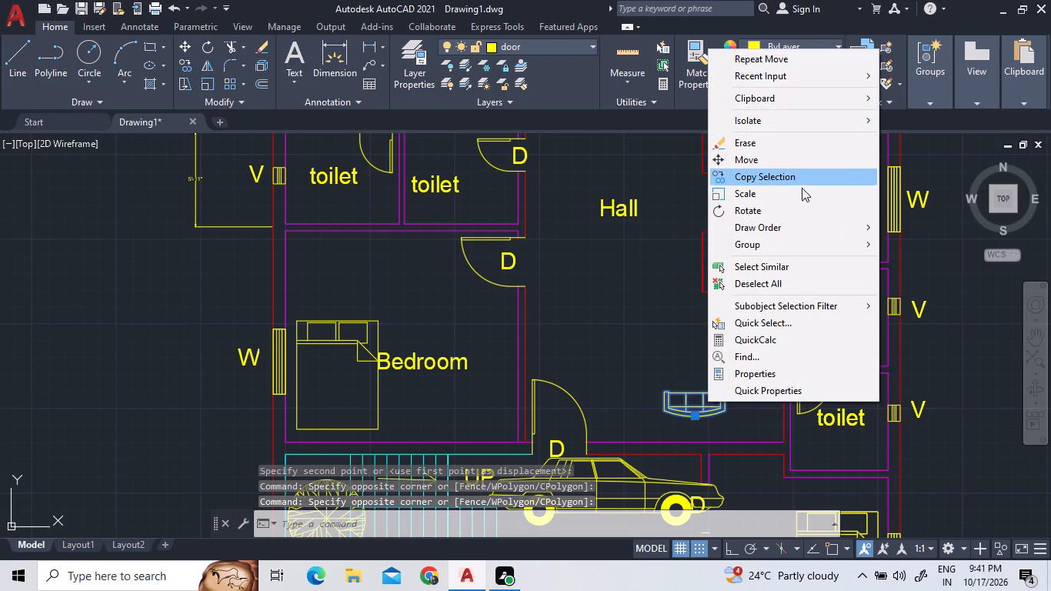
left_click(792, 156)
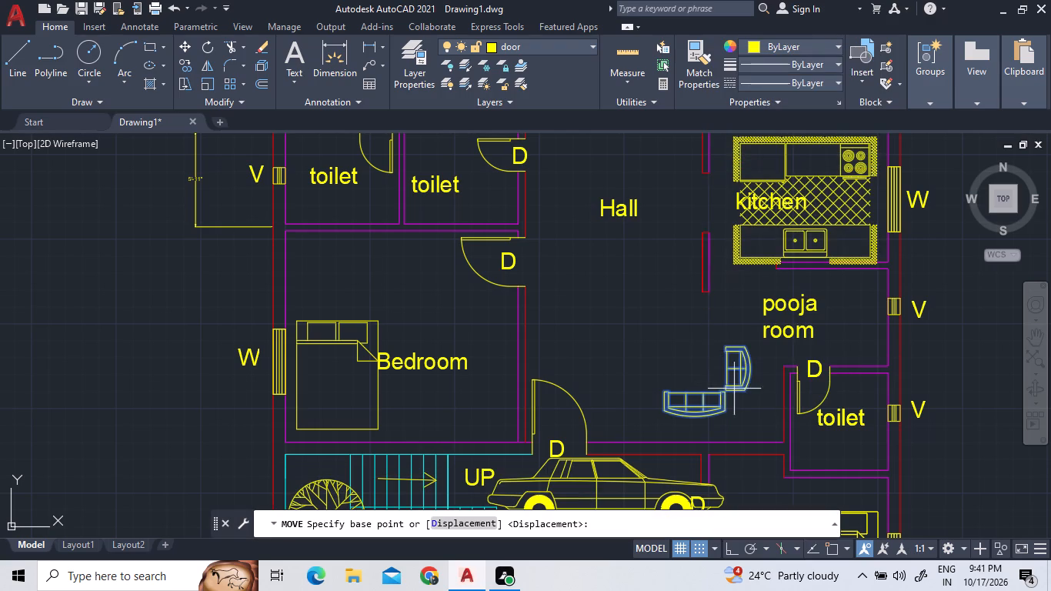
double_click(734, 389)
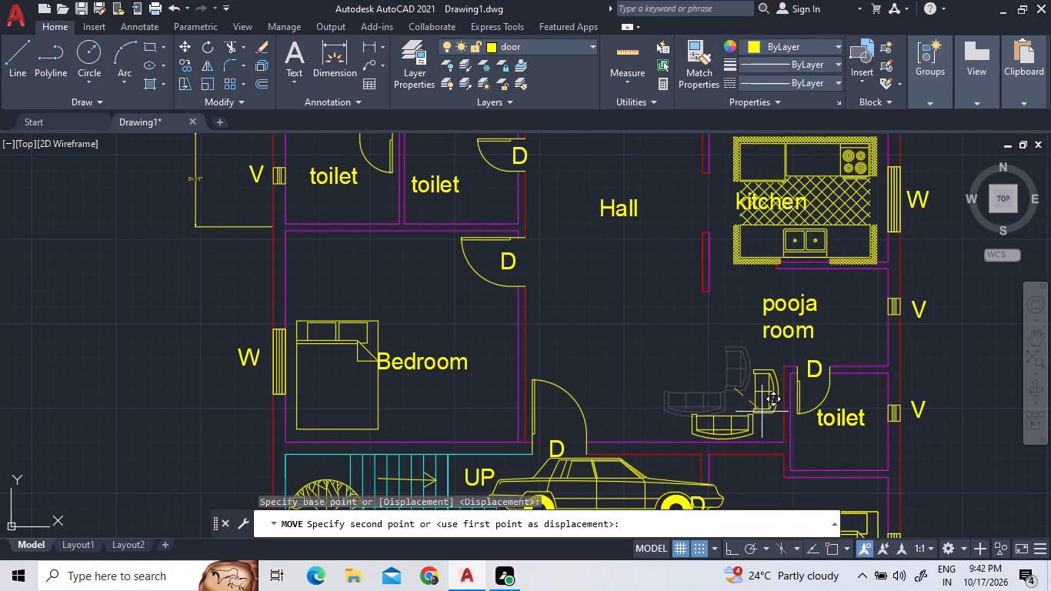
left_click(762, 412)
Examine the sofa arrangement in the hall's southeast corner and the layout of the whole furnished plan.
scroll(698, 324, "down", 1)
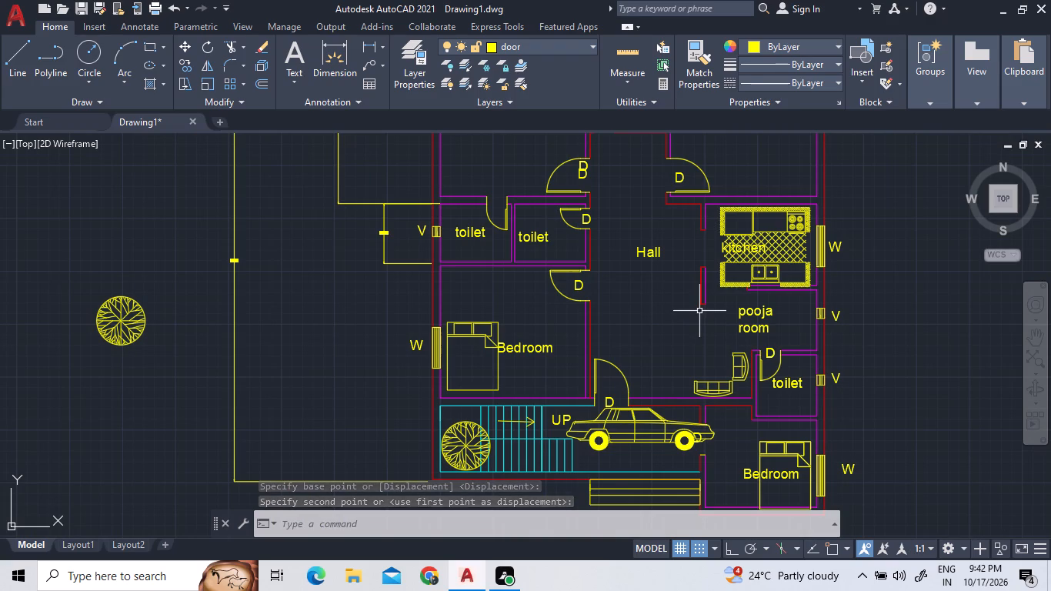
scroll(733, 332, "down", 1)
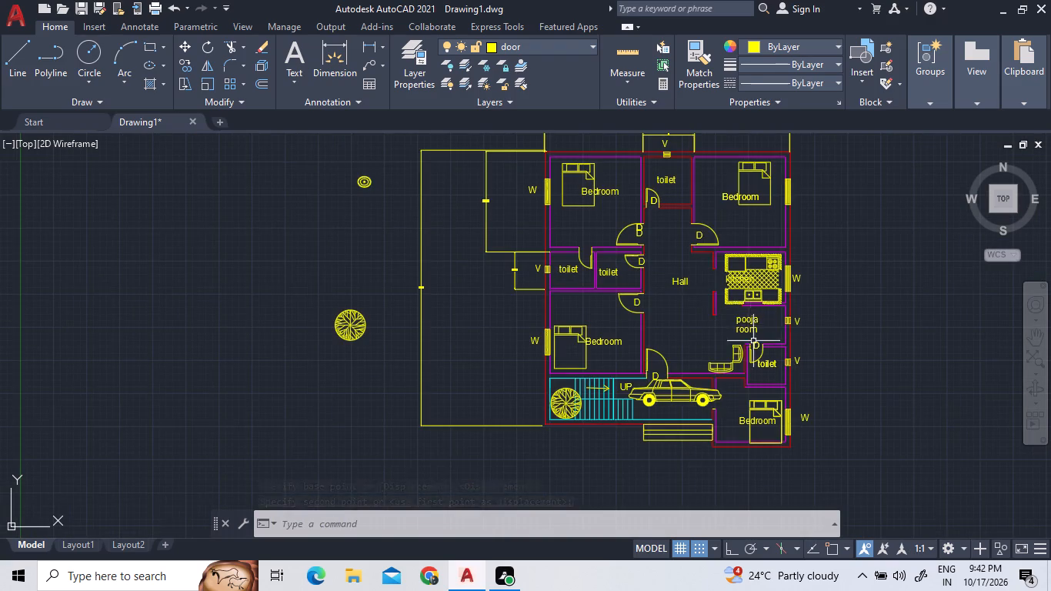
scroll(749, 362, "up", 3)
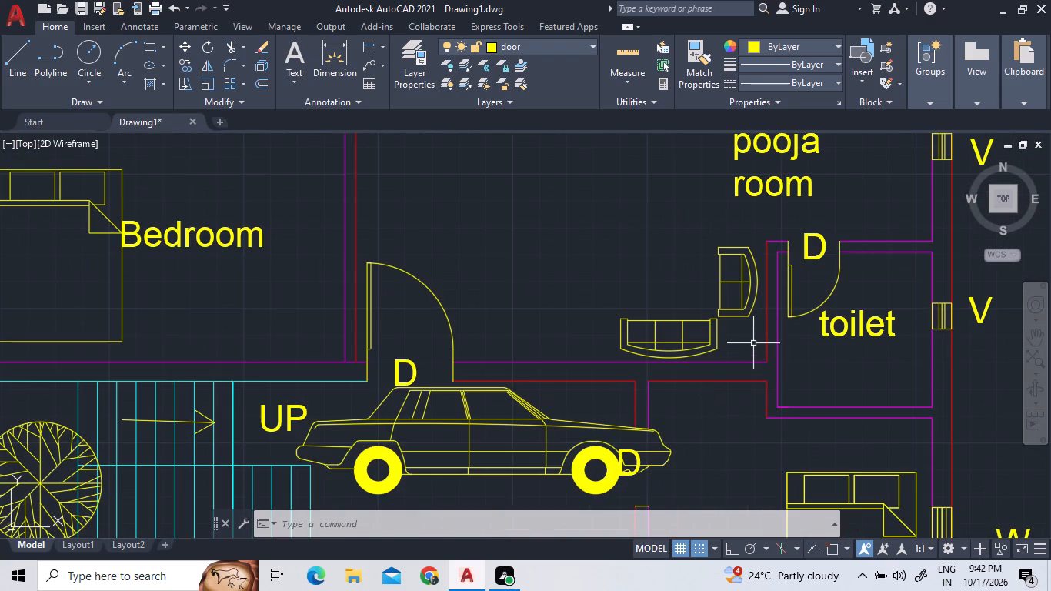
scroll(753, 341, "down", 2)
scroll(750, 336, "up", 1)
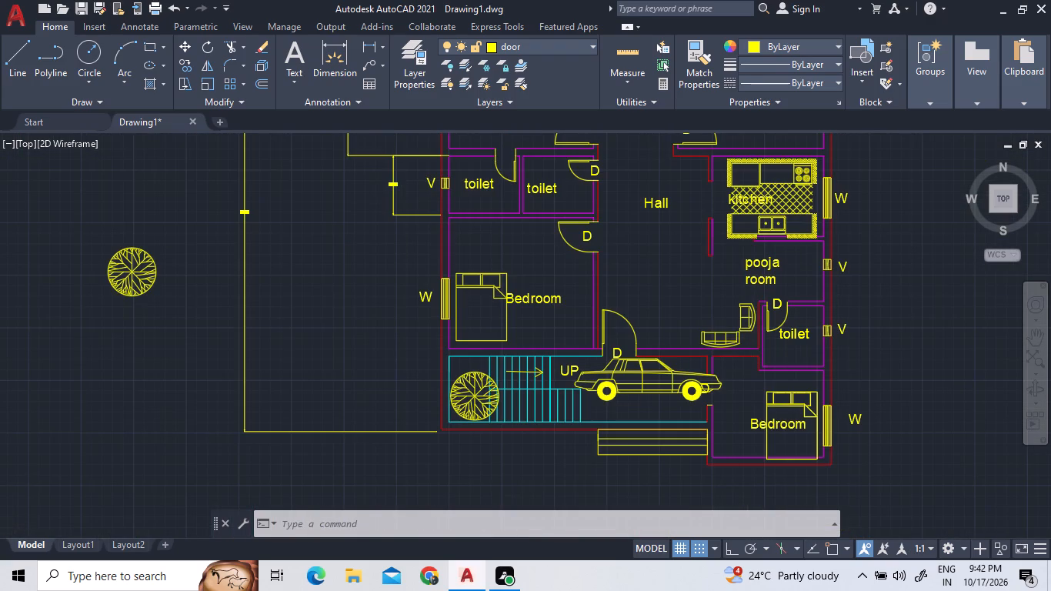
scroll(750, 336, "down", 1)
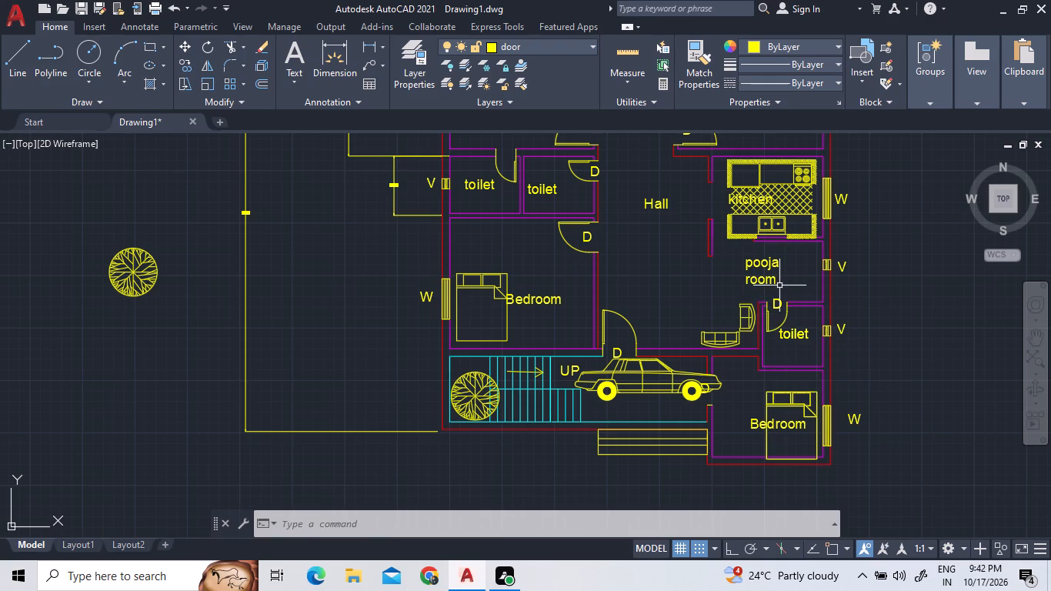
scroll(779, 285, "down", 2)
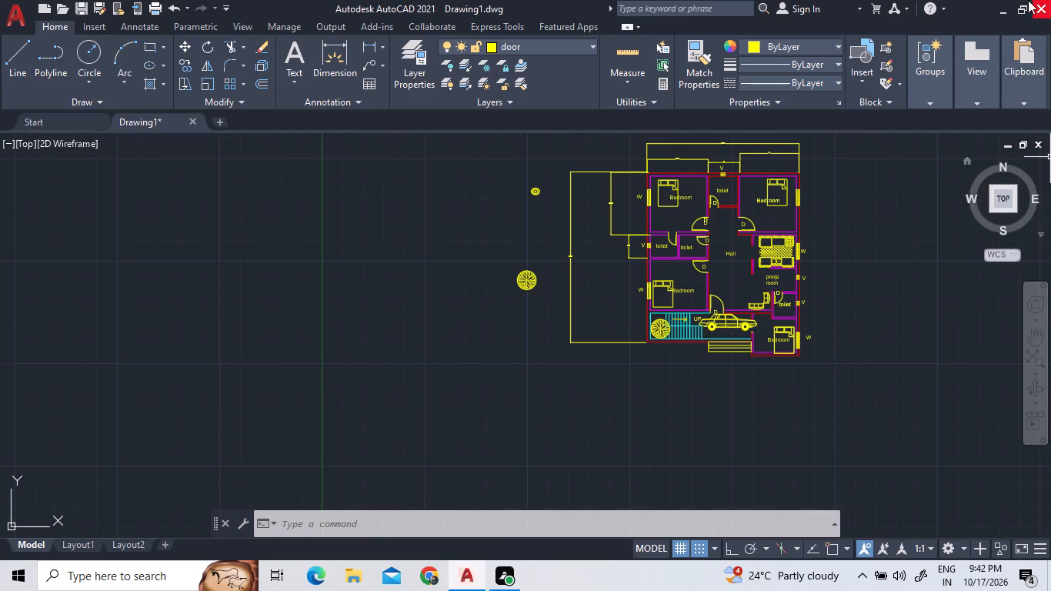
Copy the small round fixture from beside the plan into each of the four toilets, placing one near a corner of each.
scroll(732, 164, "up", 3)
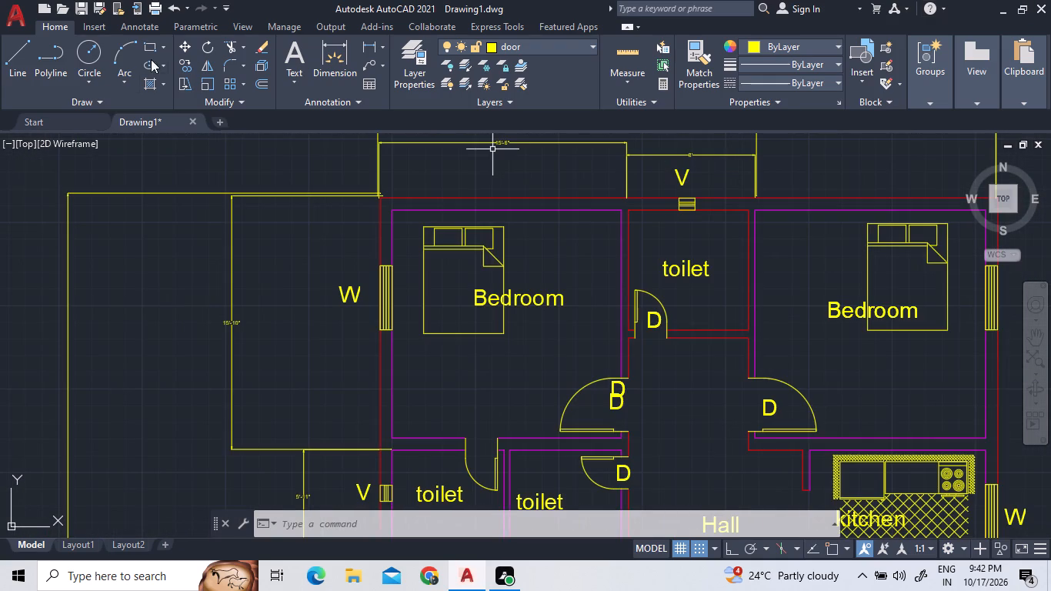
scroll(628, 290, "down", 1)
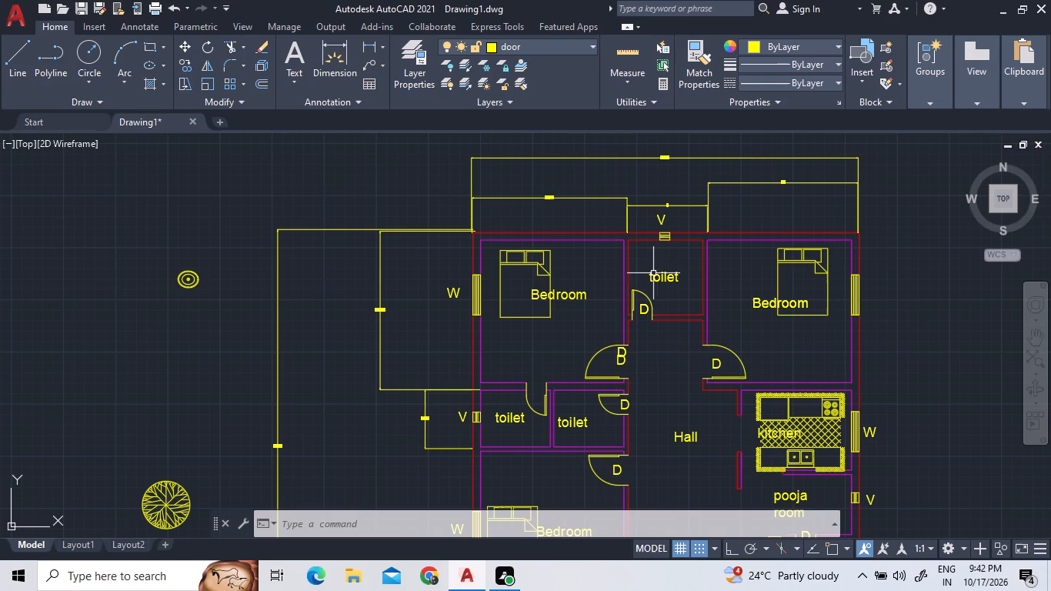
left_click(216, 302)
left_click(146, 244)
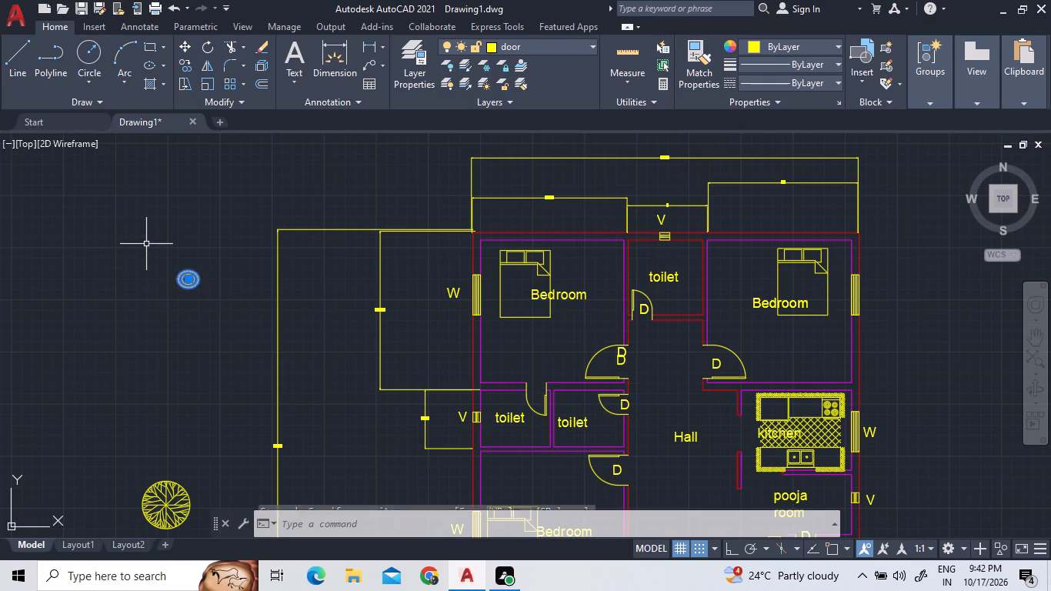
right_click(161, 239)
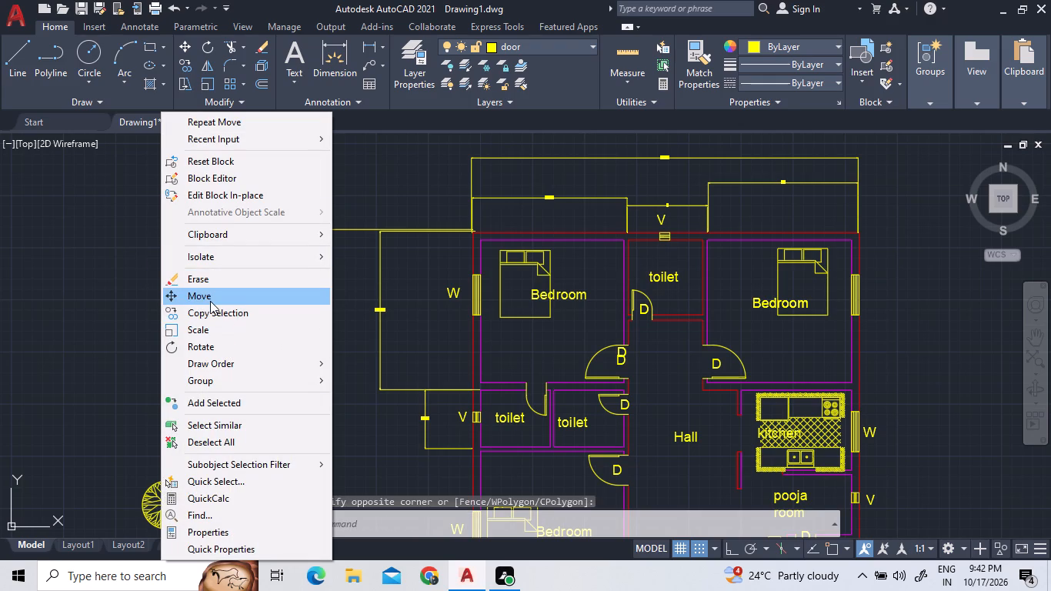
left_click(209, 309)
double_click(209, 299)
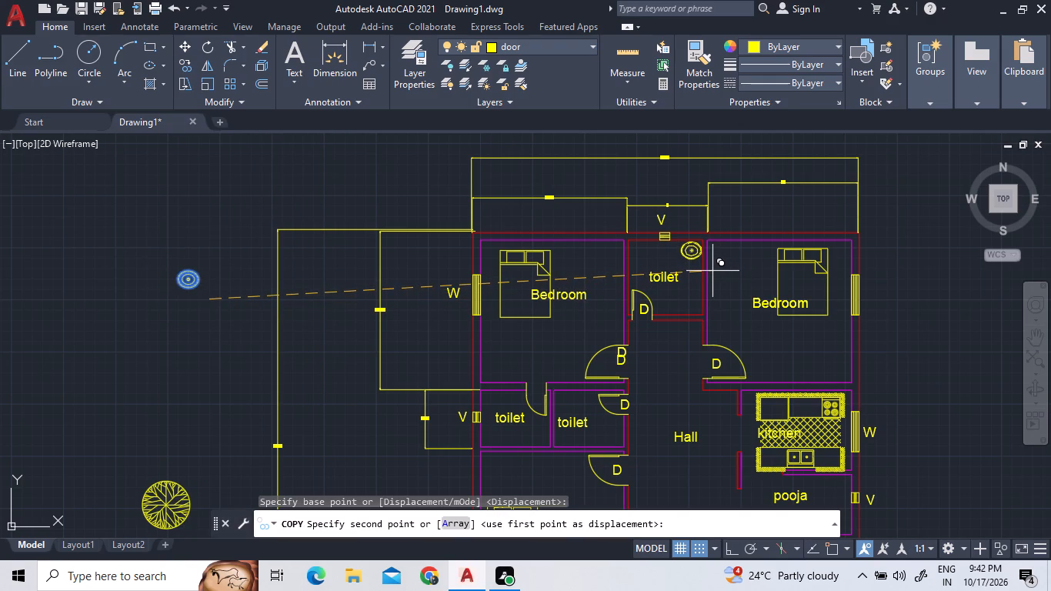
double_click(662, 273)
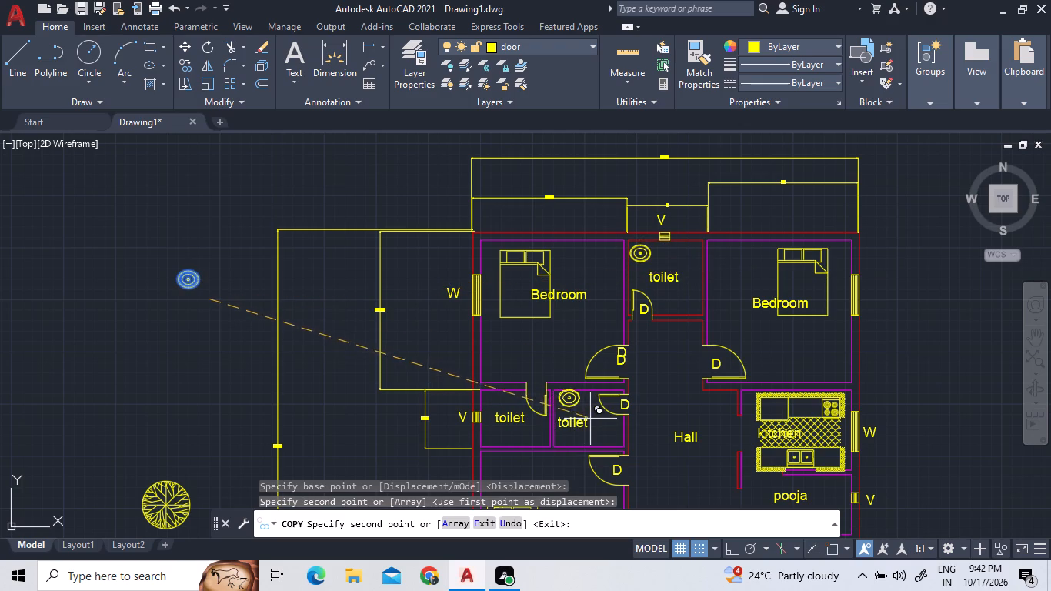
left_click(586, 421)
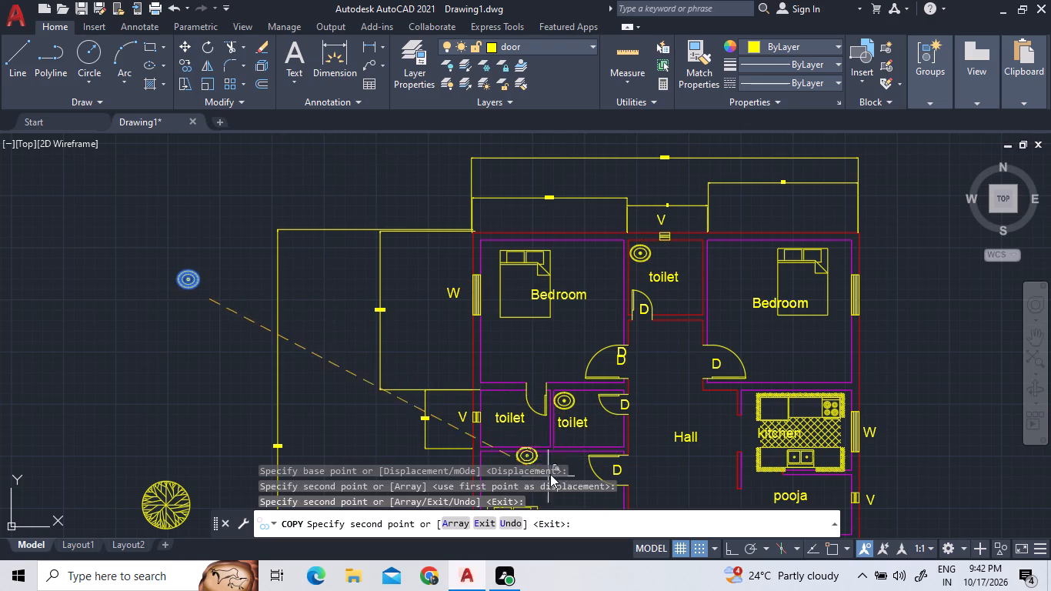
left_click(560, 455)
scroll(719, 322, "down", 2)
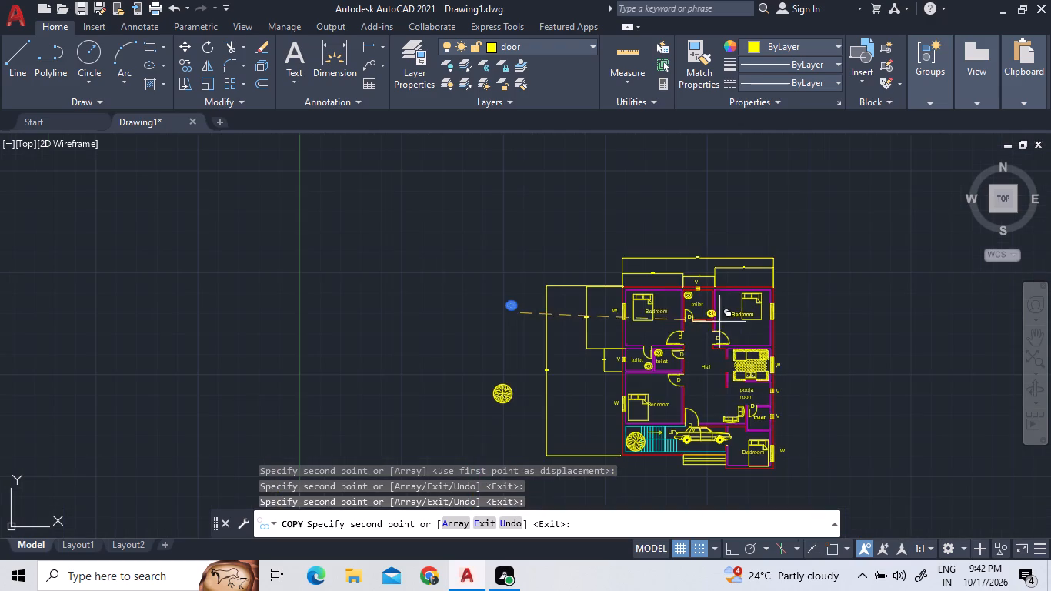
scroll(772, 436, "up", 2)
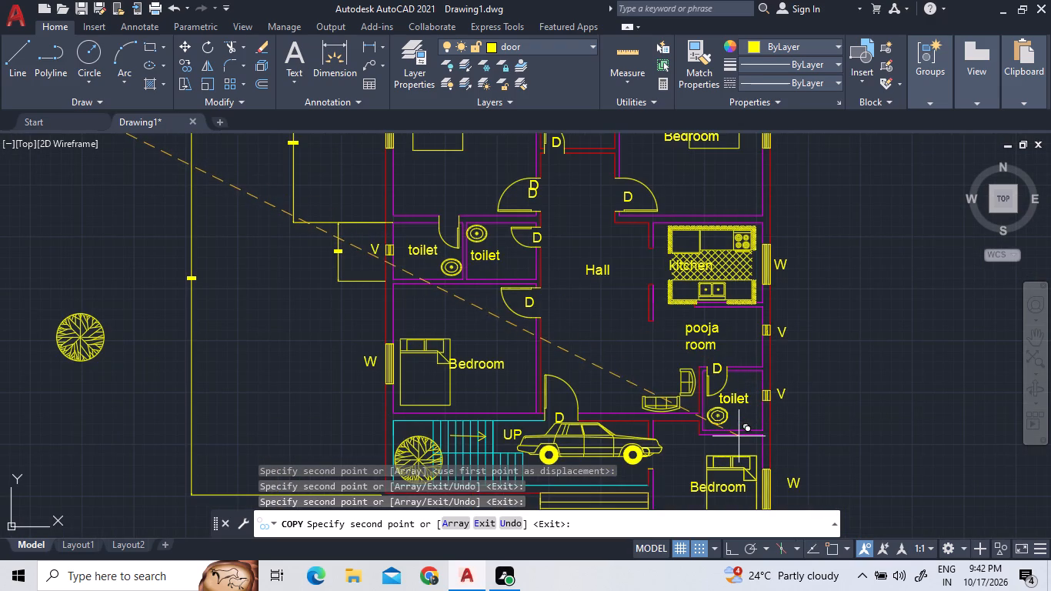
triple_click(737, 440)
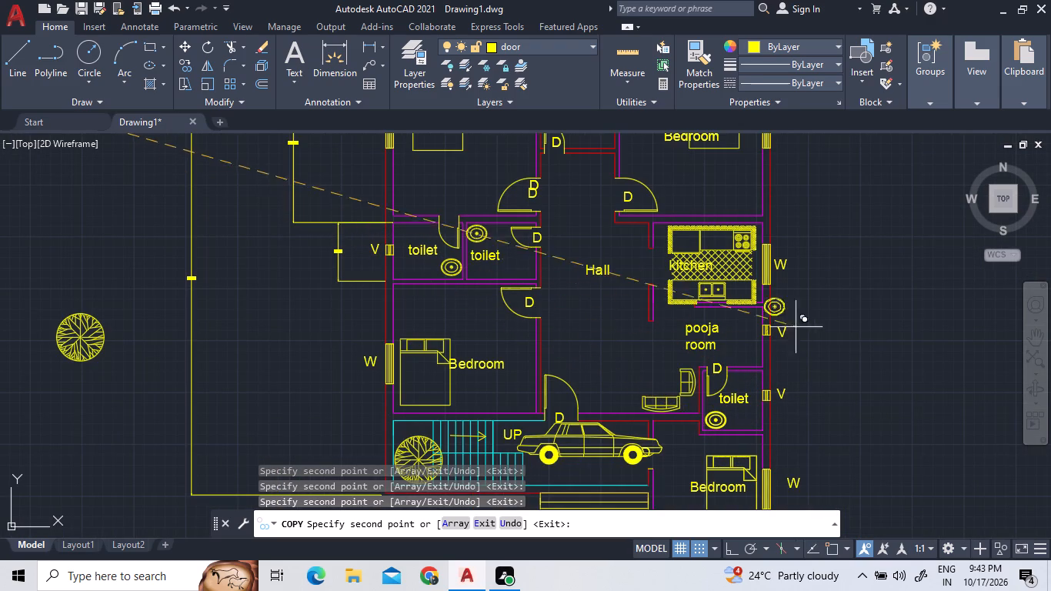
right_click(881, 252)
left_click(912, 257)
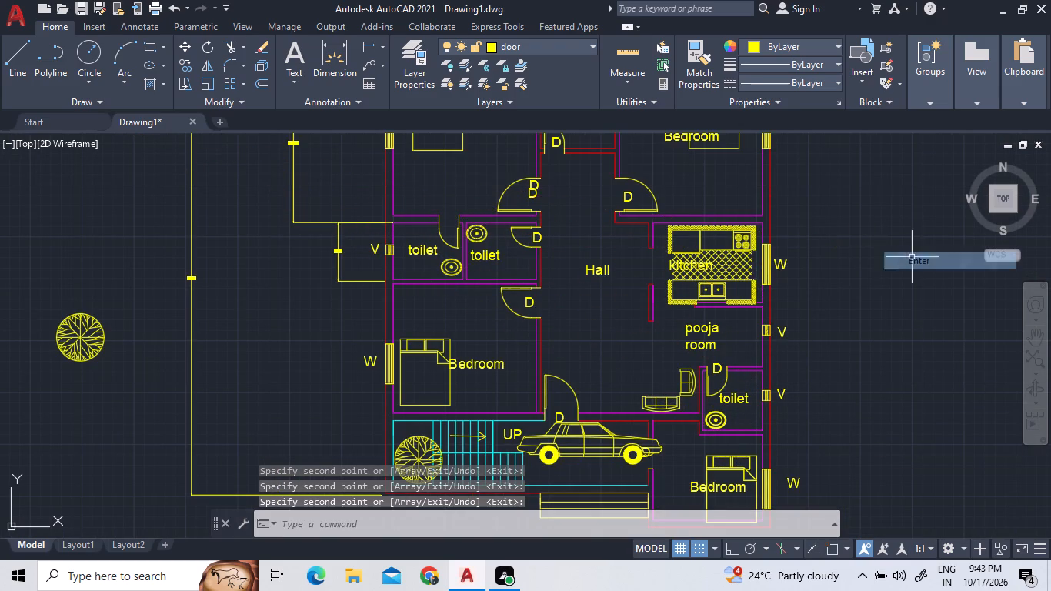
Erase the stray door block lying north of the floor plan.
scroll(512, 342, "down", 4)
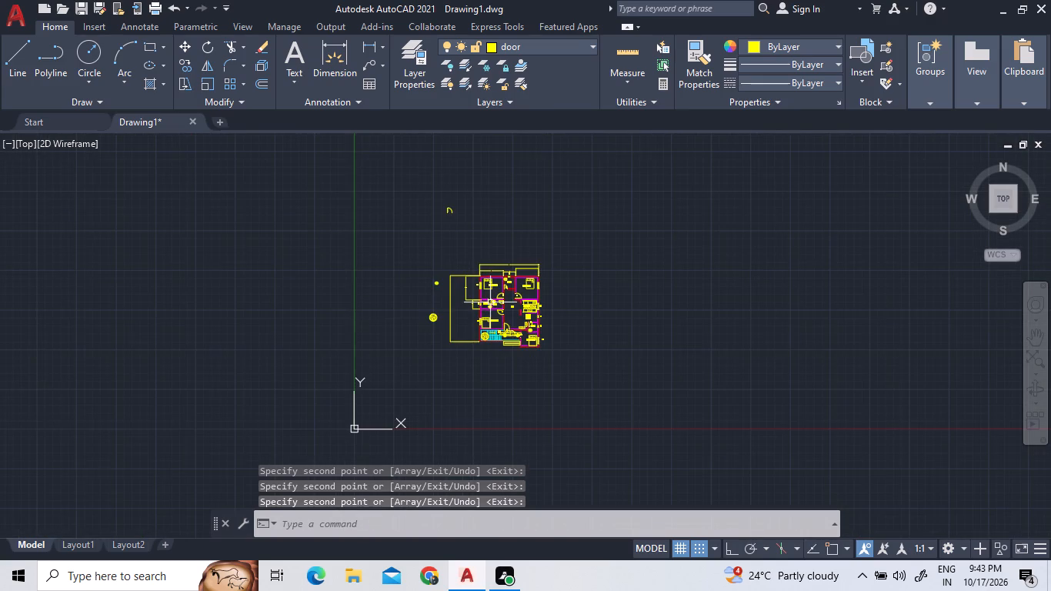
scroll(479, 258, "up", 2)
left_click(477, 216)
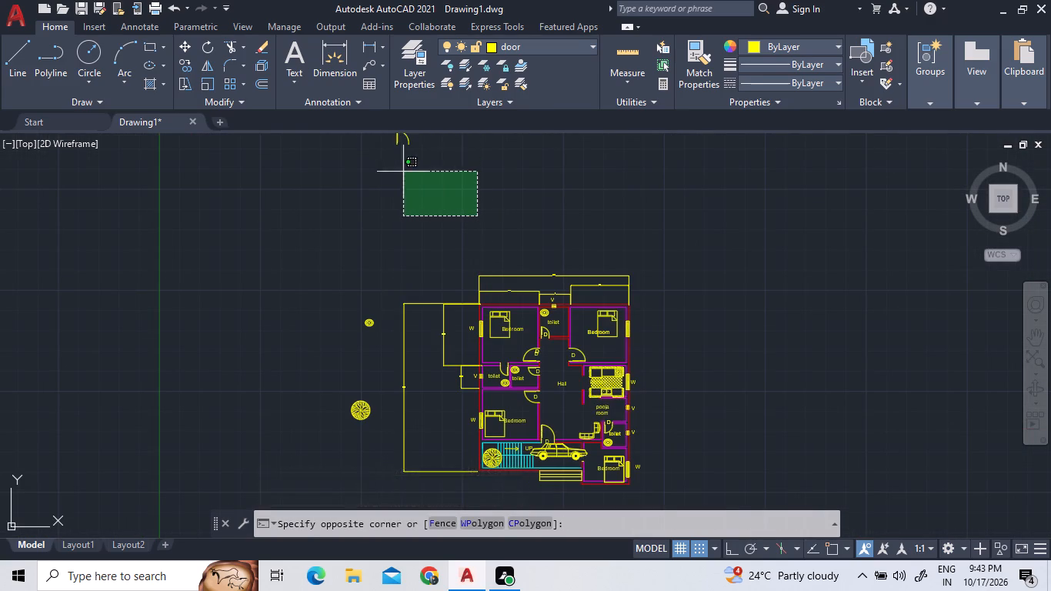
scroll(410, 198, "down", 2)
left_click(393, 163)
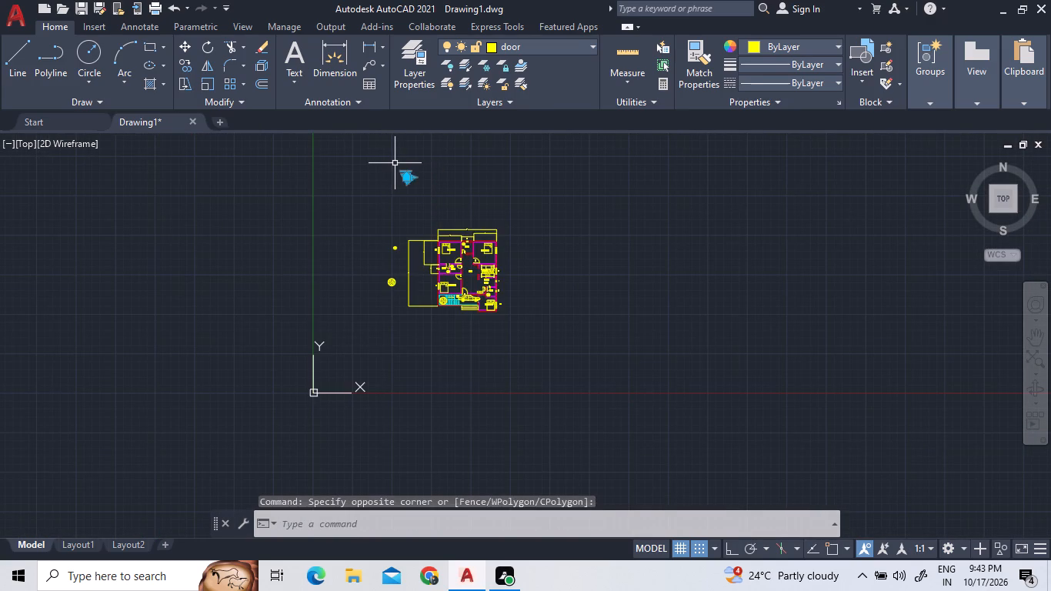
key("Delete")
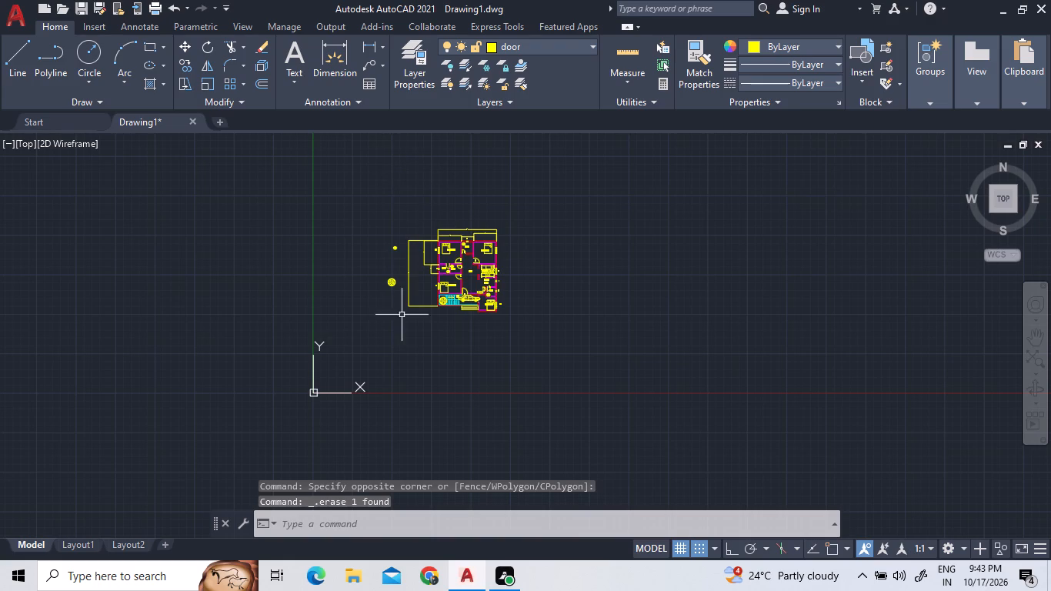
Erase the spare tree block lying west of the floor plan.
scroll(394, 301, "up", 2)
left_click(422, 263)
left_click(367, 209)
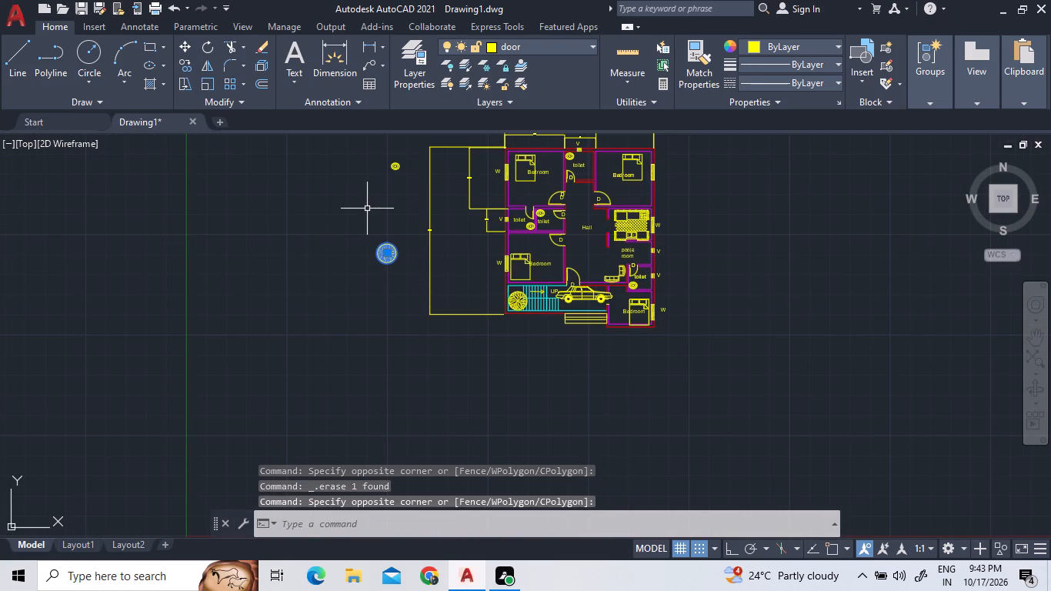
key("Delete")
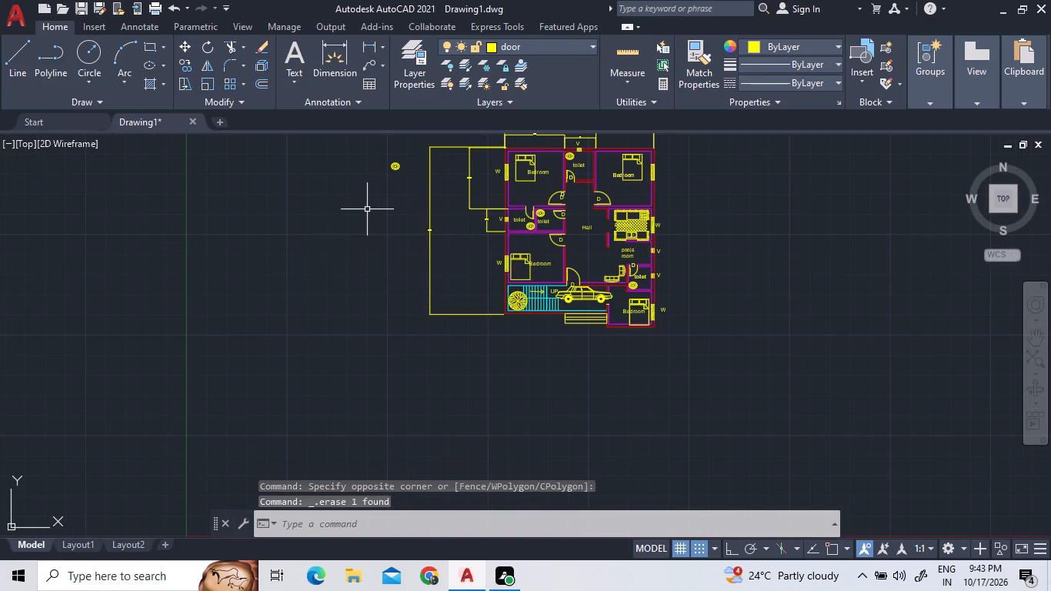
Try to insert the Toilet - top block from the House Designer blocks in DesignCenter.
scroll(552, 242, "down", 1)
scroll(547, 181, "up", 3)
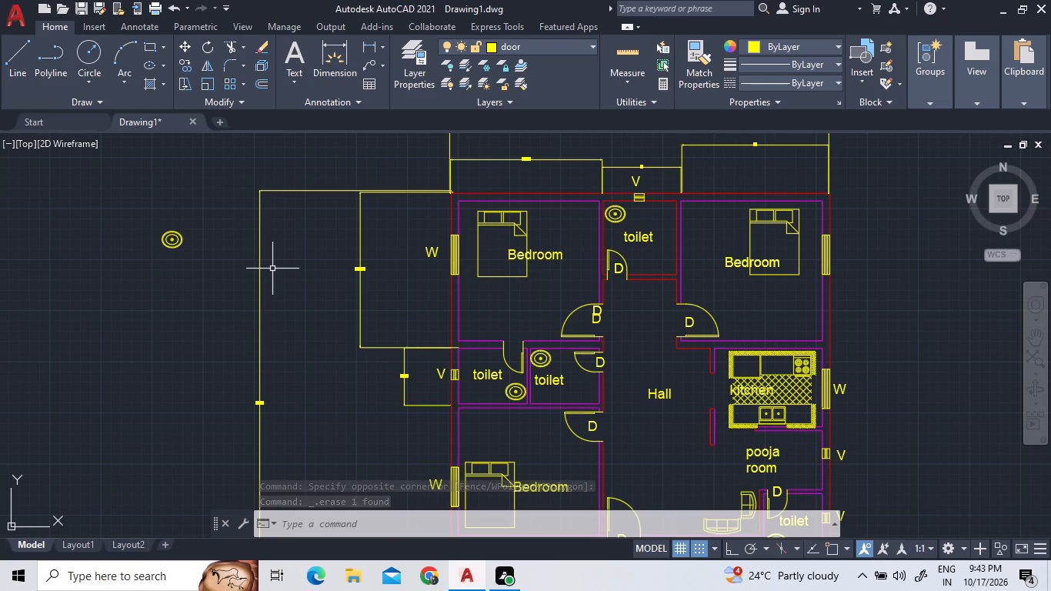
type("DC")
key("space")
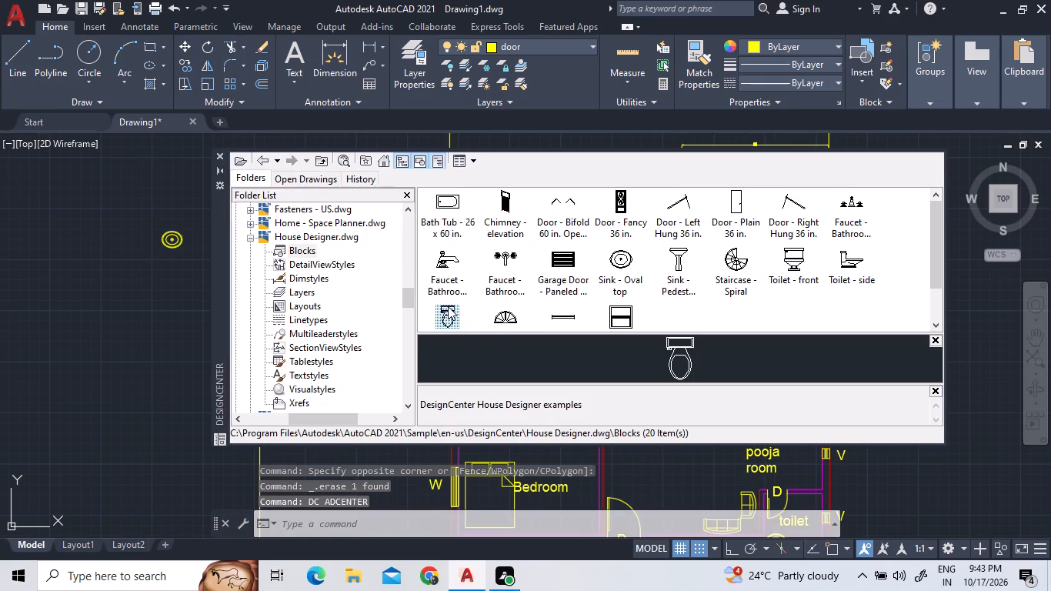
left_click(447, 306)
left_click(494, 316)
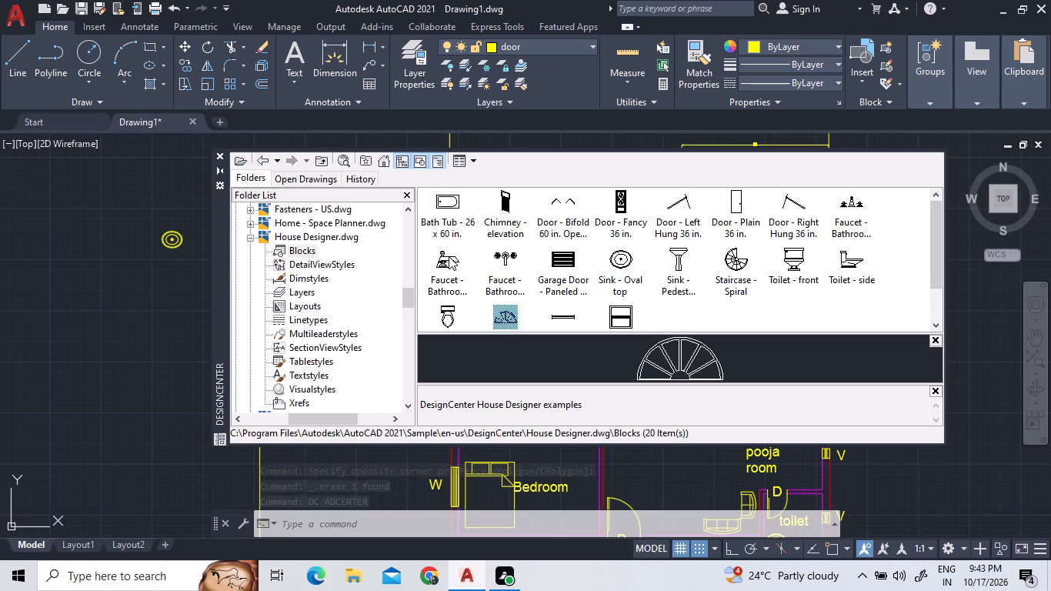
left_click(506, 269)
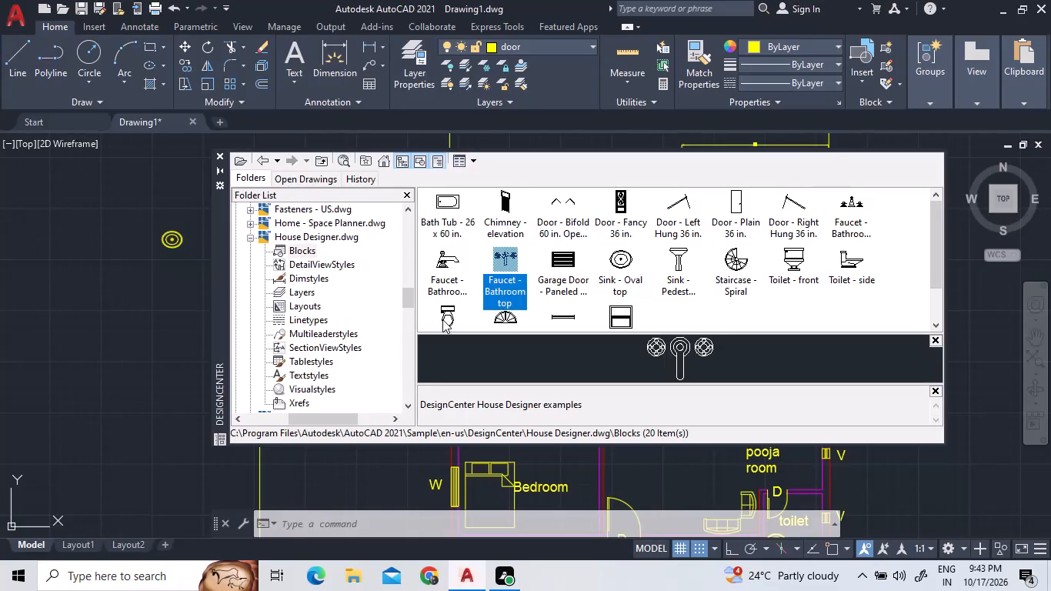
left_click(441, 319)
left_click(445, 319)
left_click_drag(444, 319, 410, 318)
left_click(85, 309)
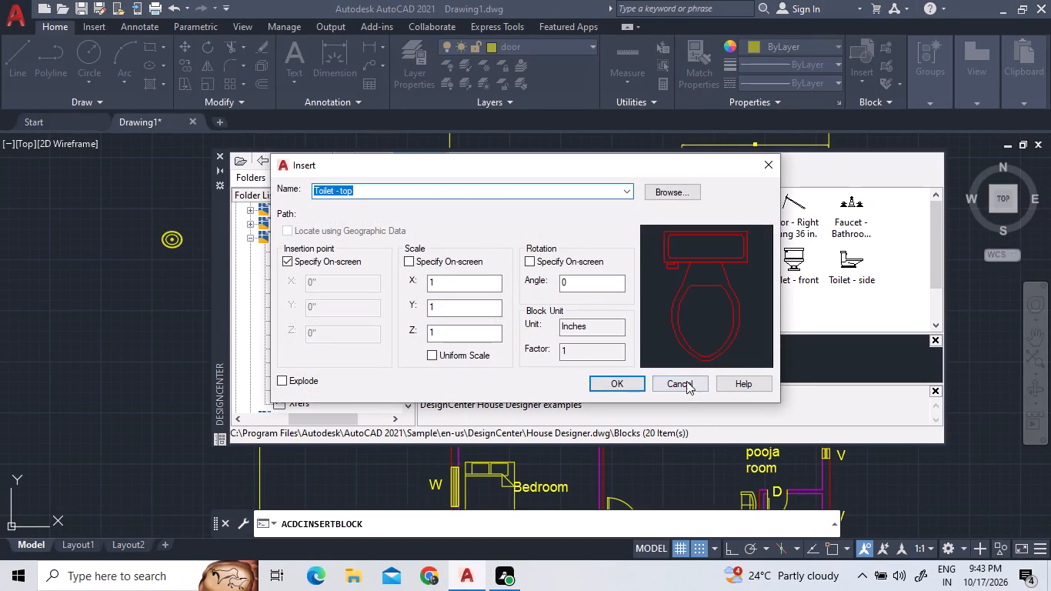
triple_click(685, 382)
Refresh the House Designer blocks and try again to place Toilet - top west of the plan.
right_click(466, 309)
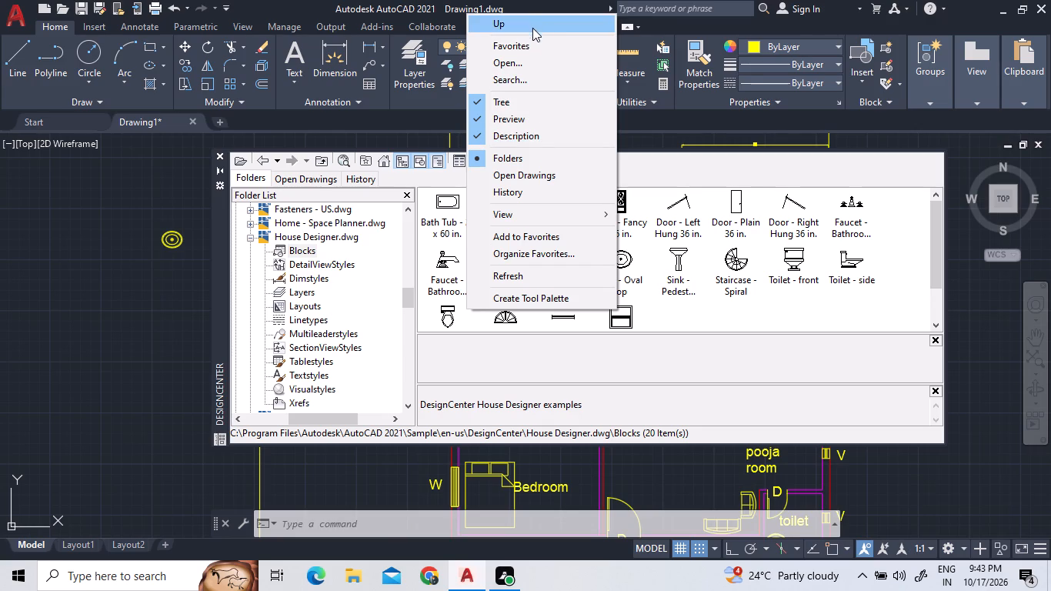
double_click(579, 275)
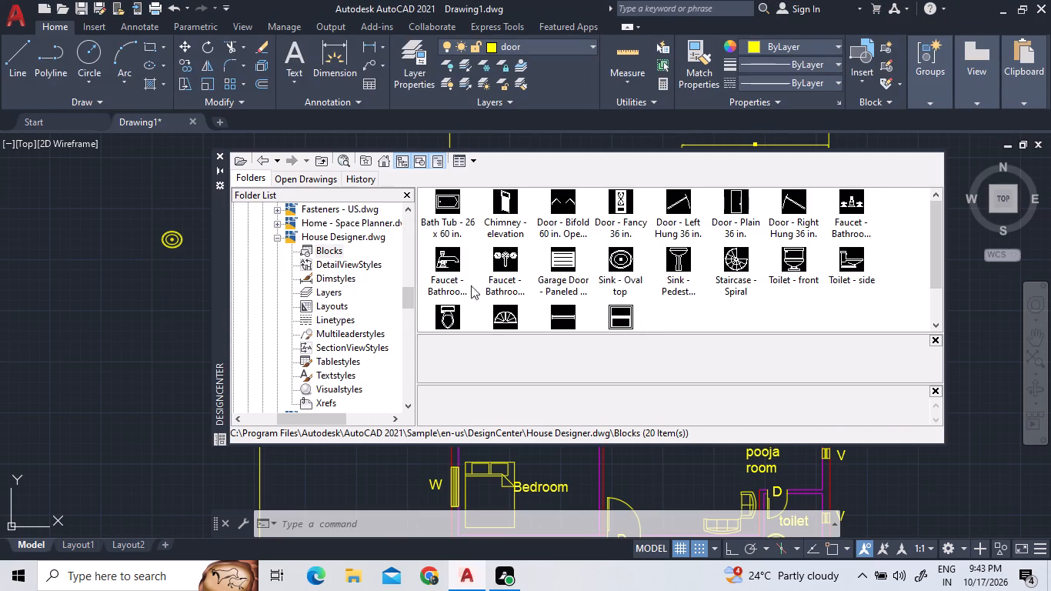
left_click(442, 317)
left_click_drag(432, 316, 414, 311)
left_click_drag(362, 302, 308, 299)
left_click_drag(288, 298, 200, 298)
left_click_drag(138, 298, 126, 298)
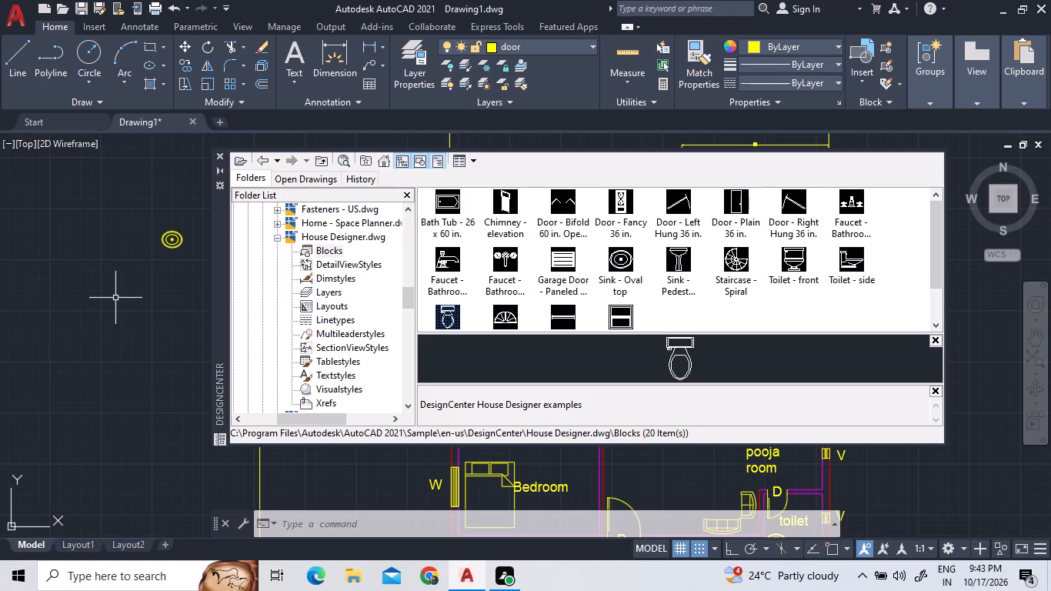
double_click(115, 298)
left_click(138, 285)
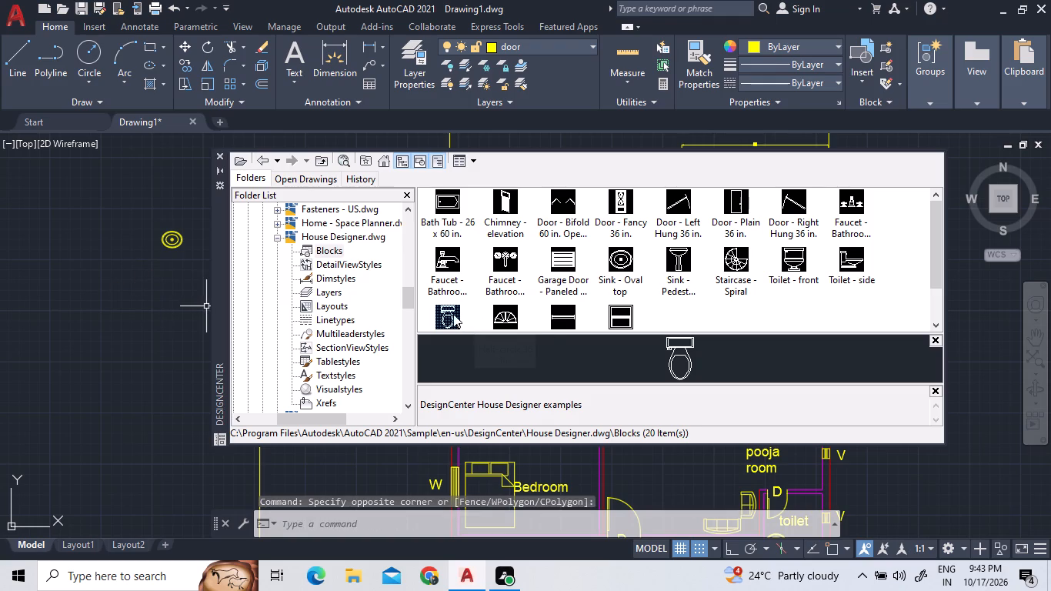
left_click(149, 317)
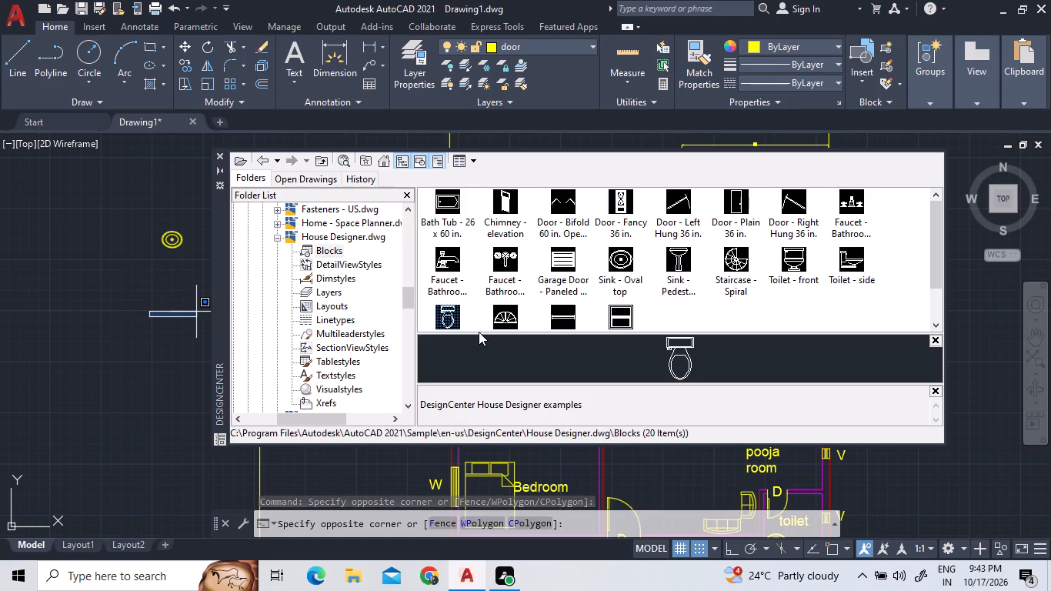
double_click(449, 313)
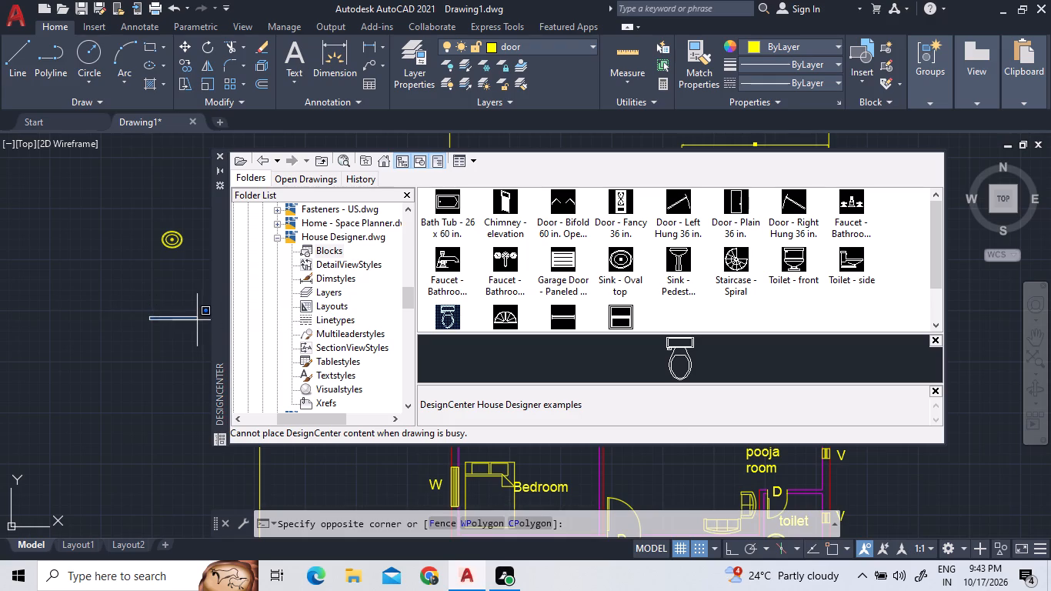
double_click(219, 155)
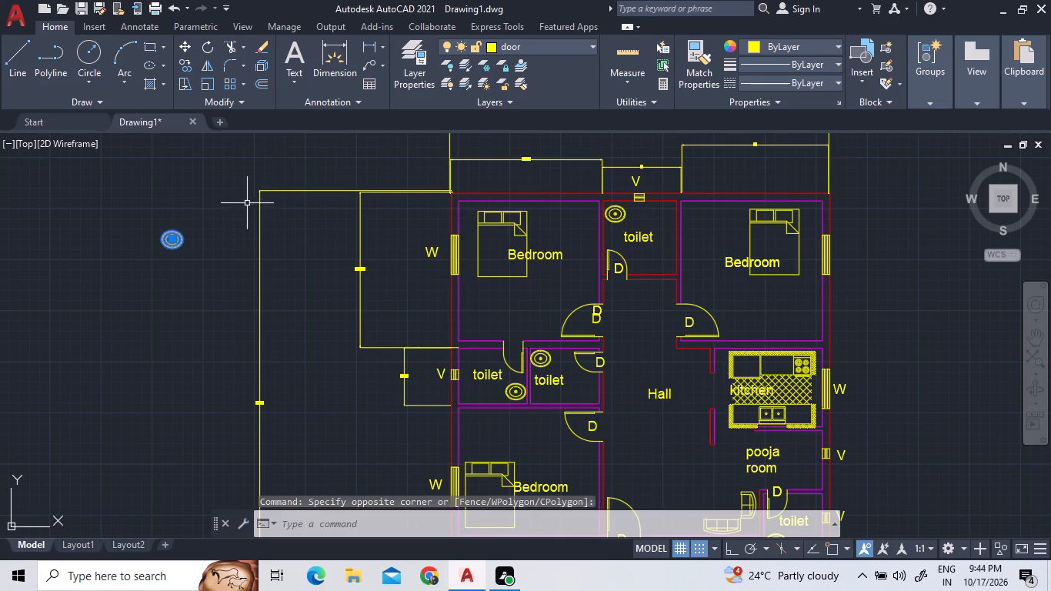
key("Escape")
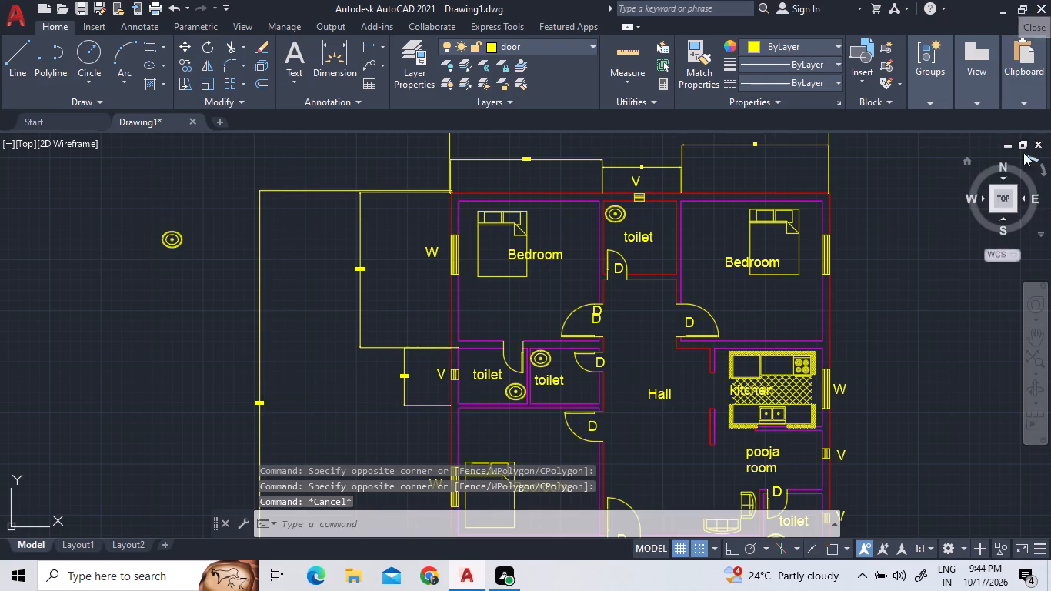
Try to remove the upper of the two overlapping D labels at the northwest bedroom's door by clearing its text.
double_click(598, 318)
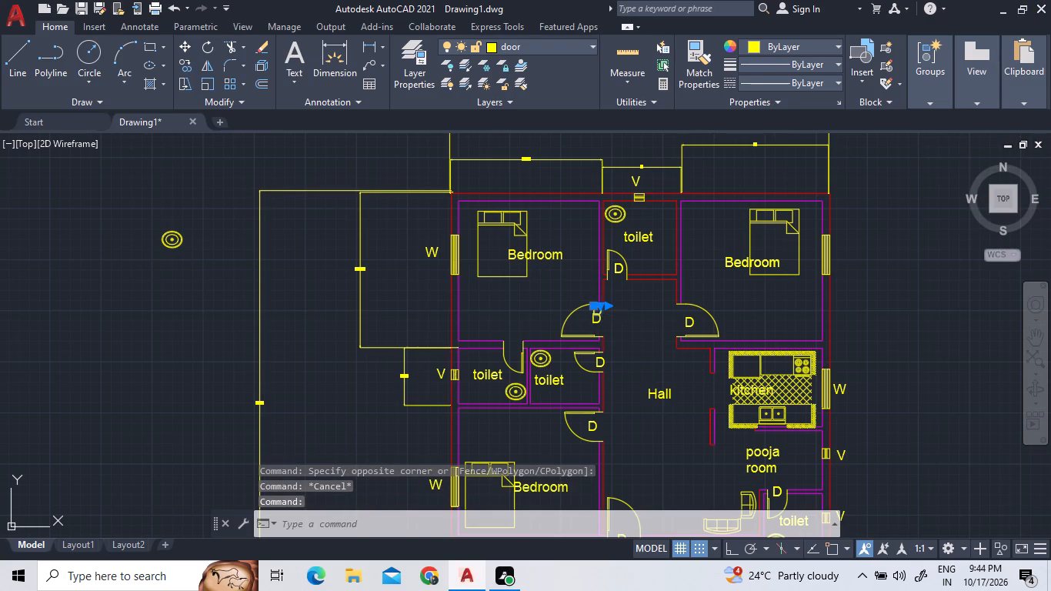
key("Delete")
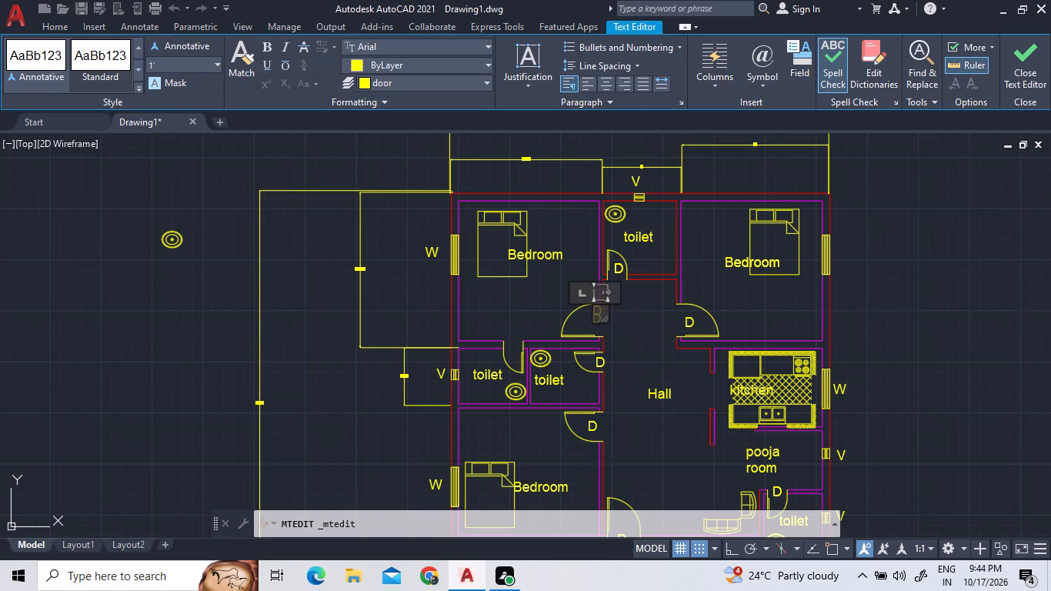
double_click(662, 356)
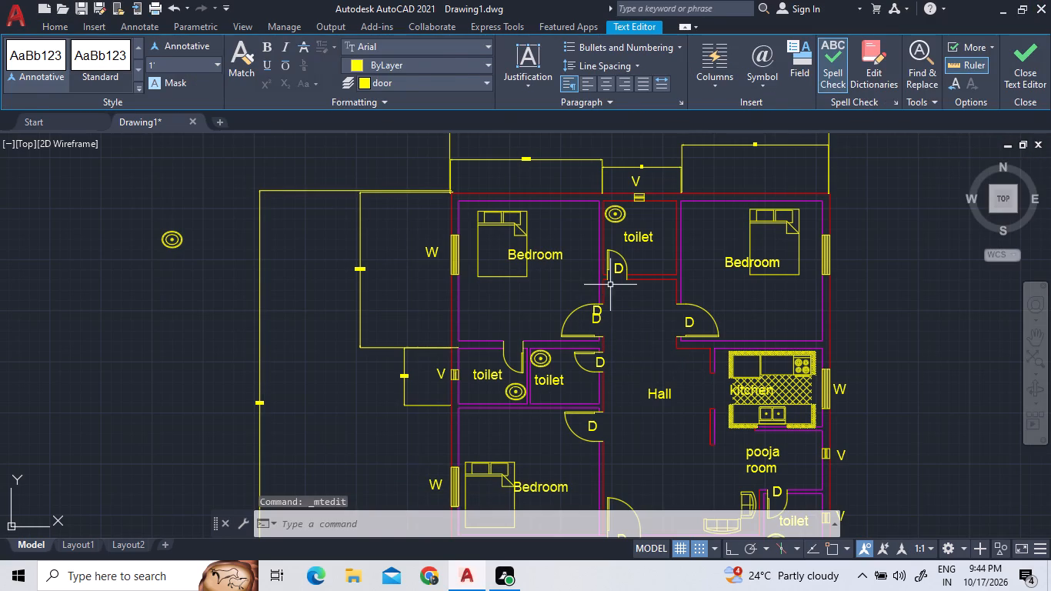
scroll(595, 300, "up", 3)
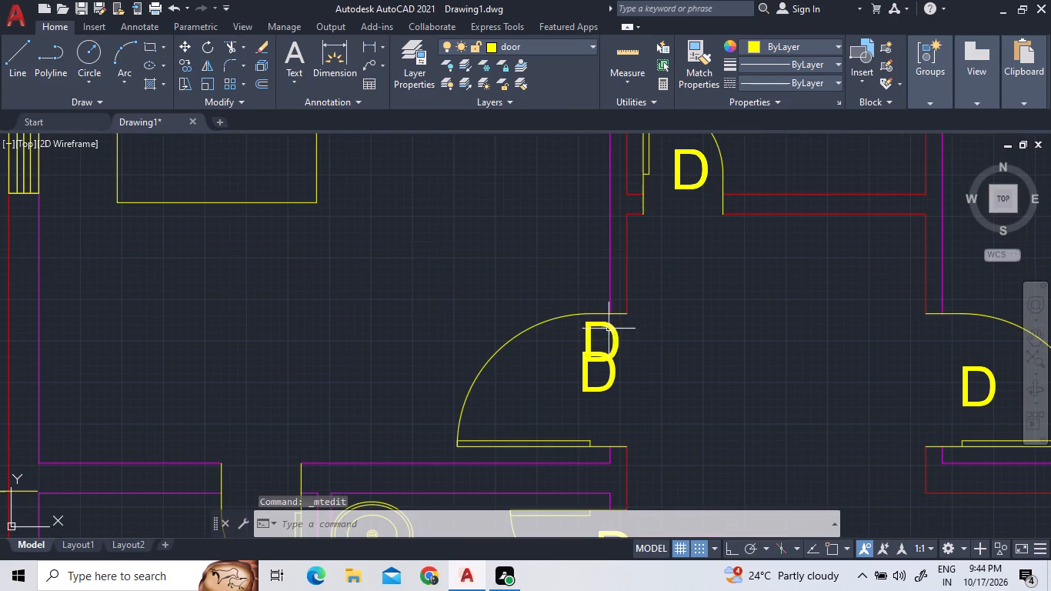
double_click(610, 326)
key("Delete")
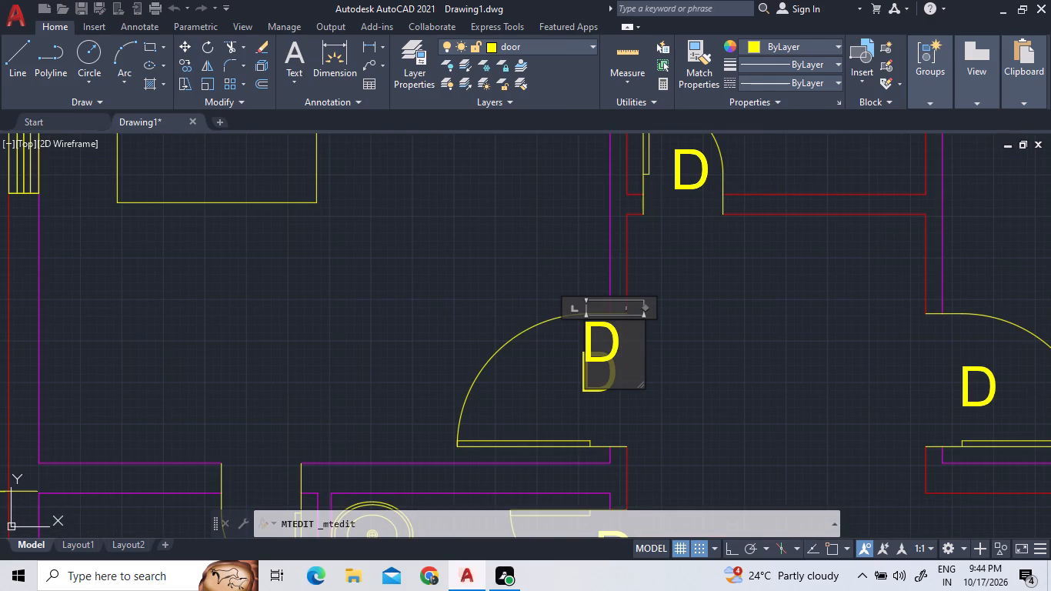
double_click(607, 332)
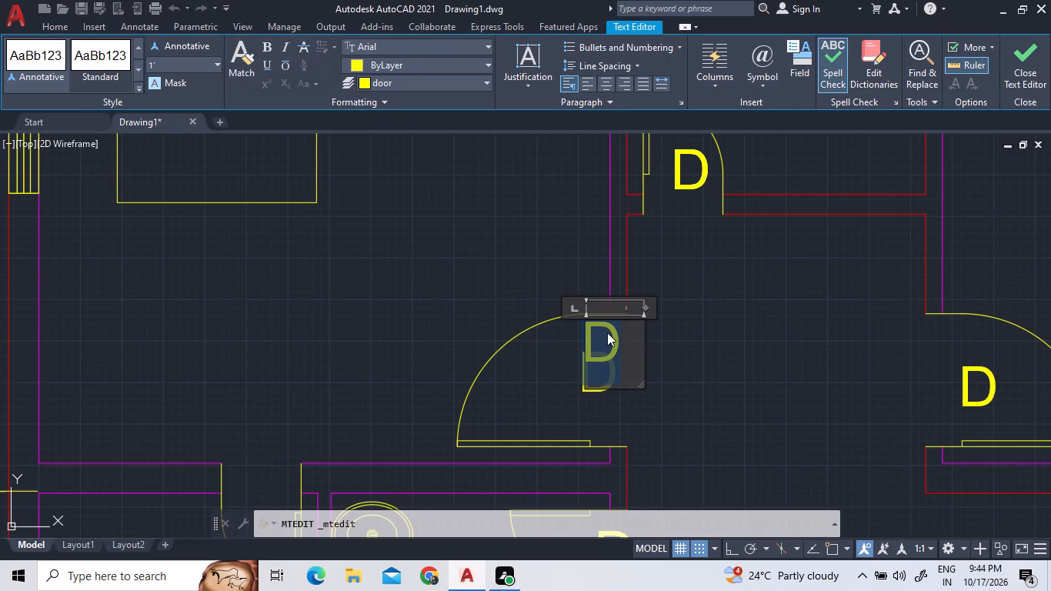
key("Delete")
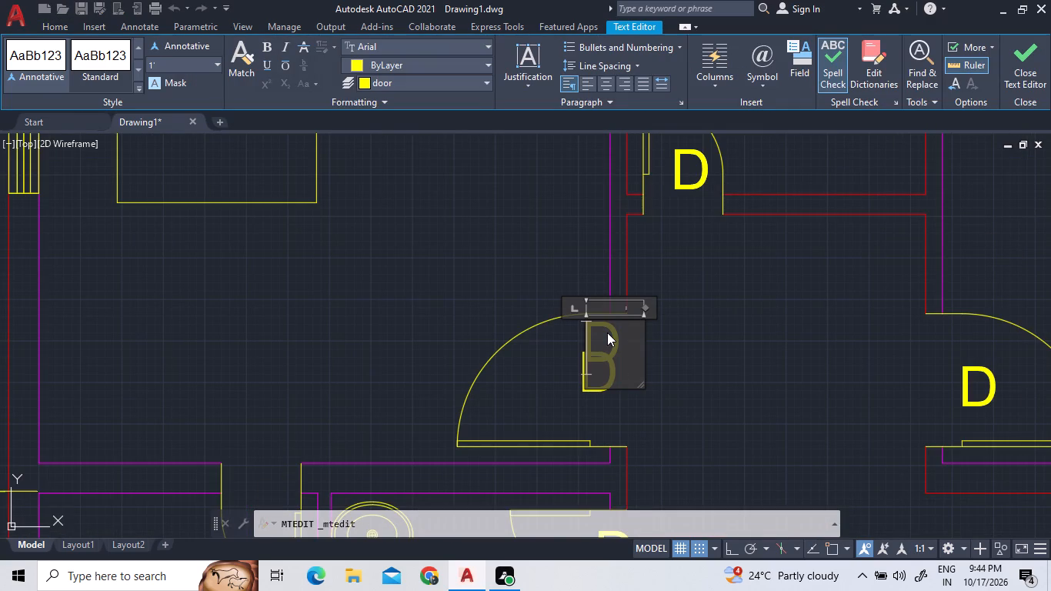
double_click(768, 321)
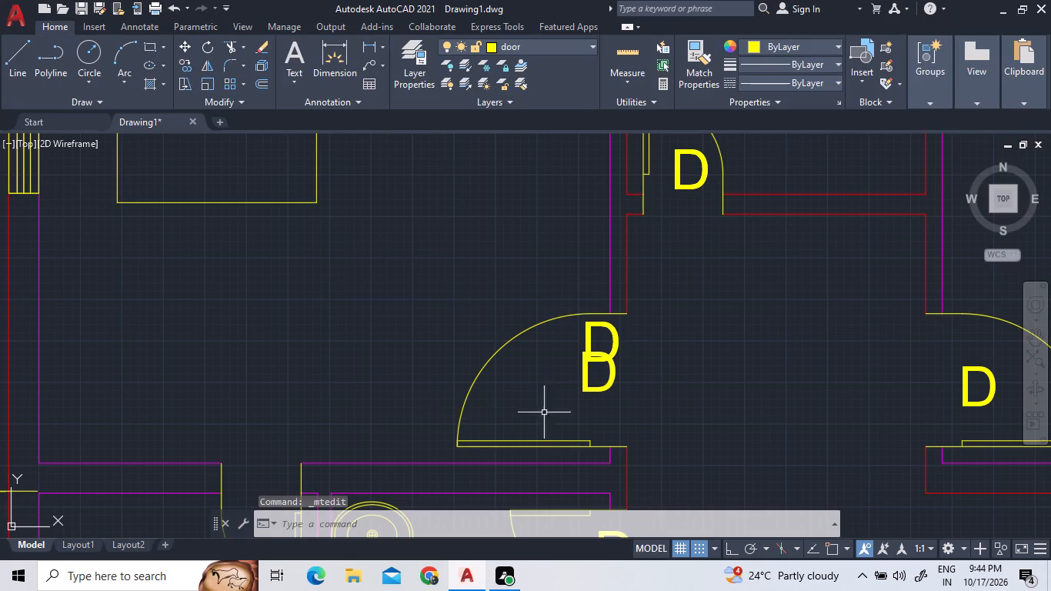
Erase one upper D label object from the overlapping labels at the northwest bedroom's door.
left_click(586, 393)
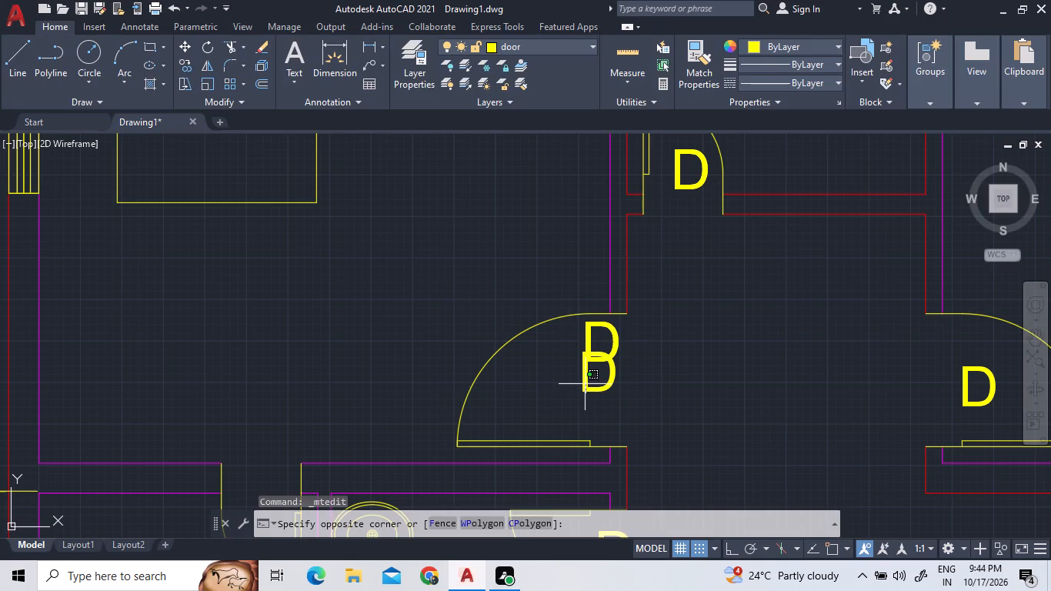
double_click(585, 376)
left_click(563, 360)
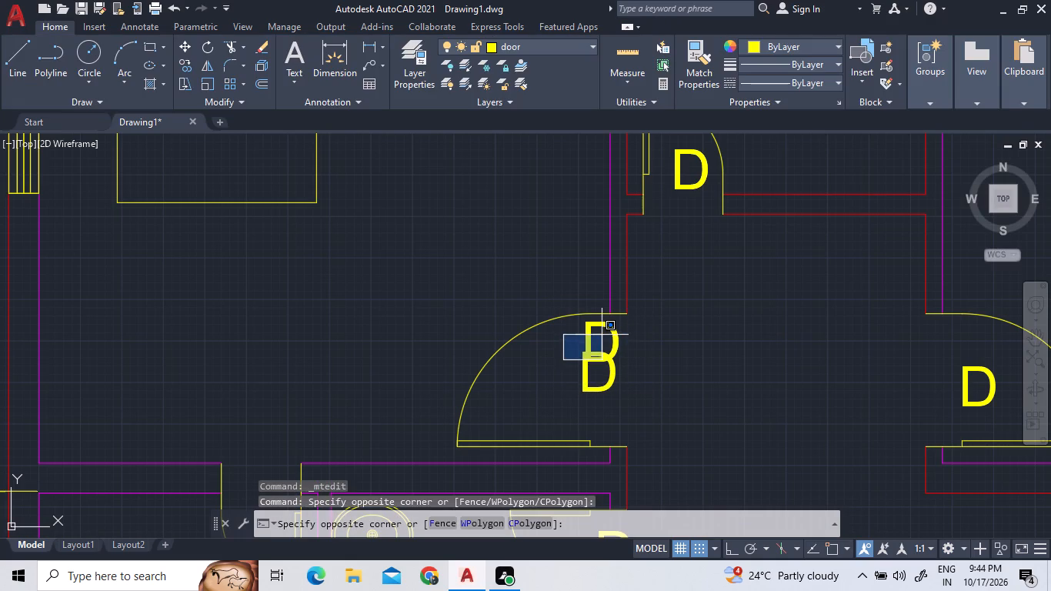
double_click(617, 326)
left_click(611, 329)
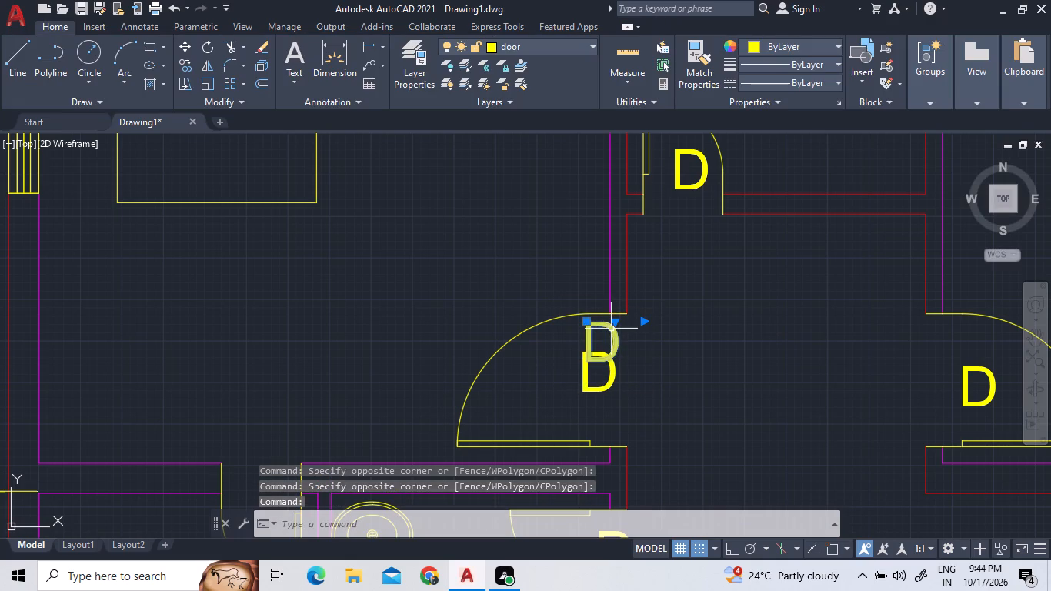
key("Delete")
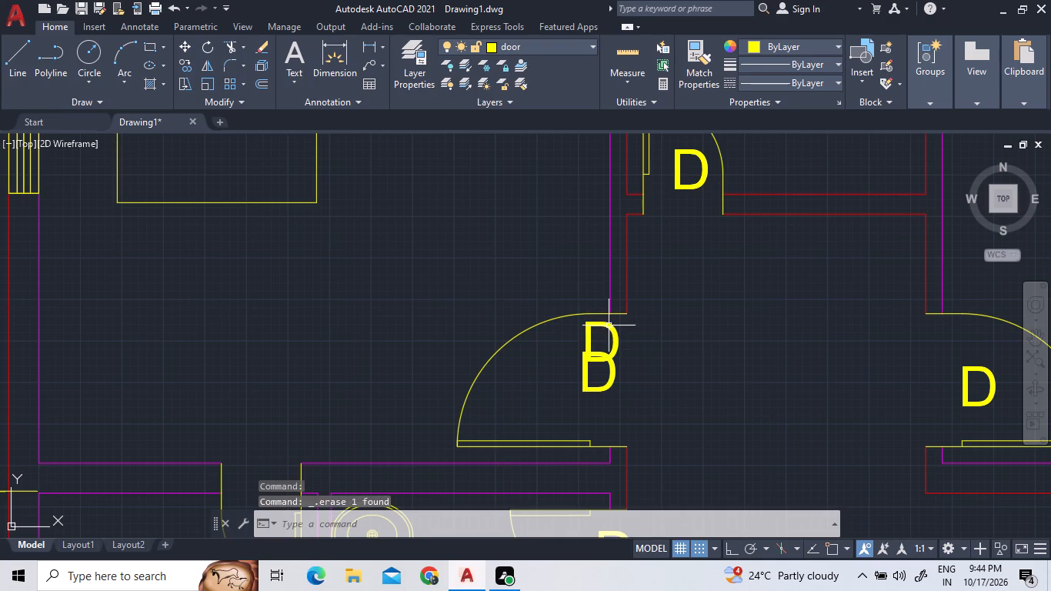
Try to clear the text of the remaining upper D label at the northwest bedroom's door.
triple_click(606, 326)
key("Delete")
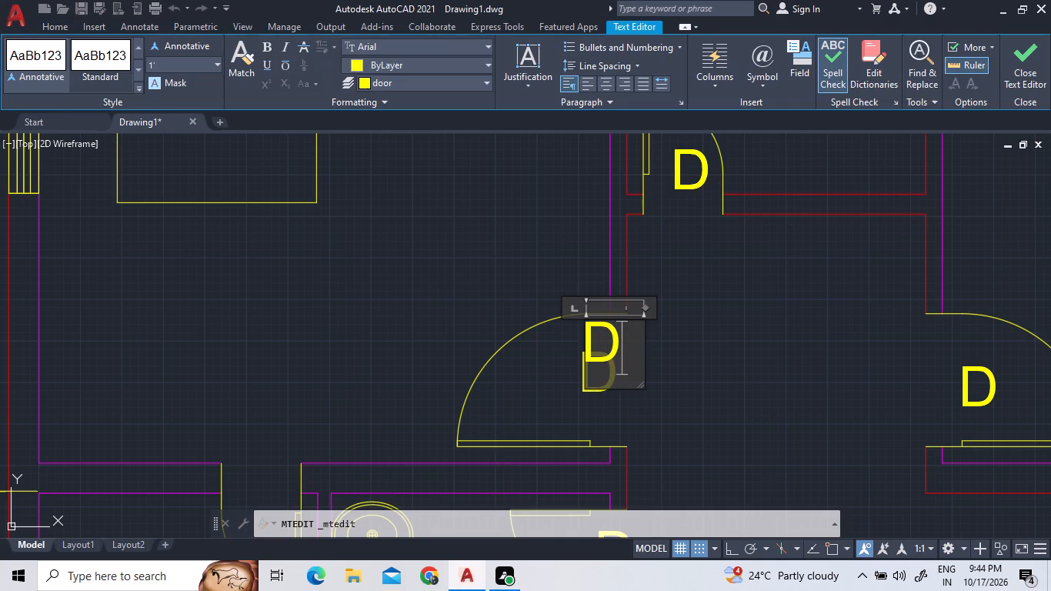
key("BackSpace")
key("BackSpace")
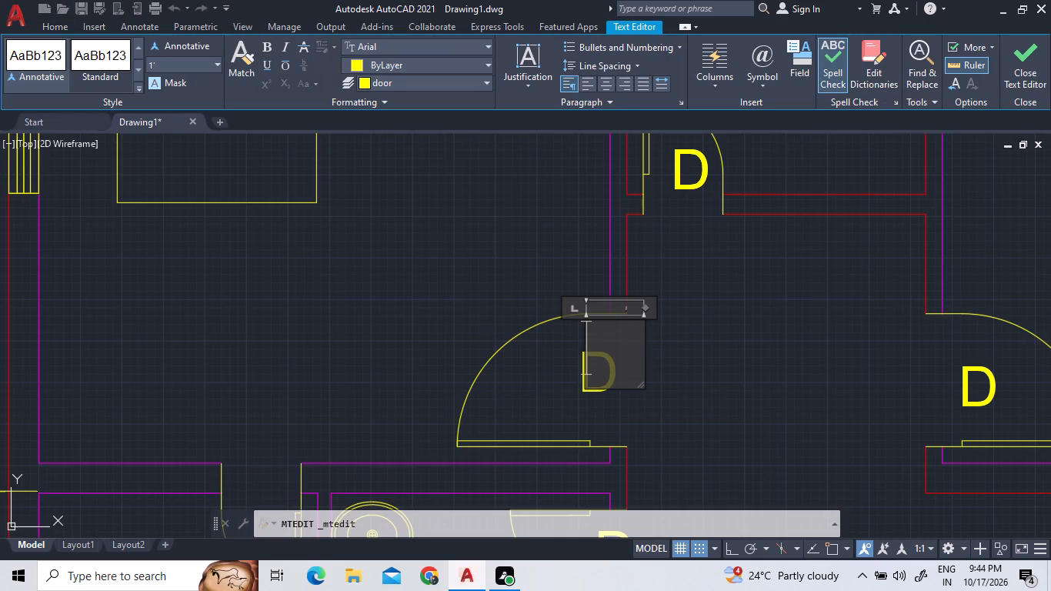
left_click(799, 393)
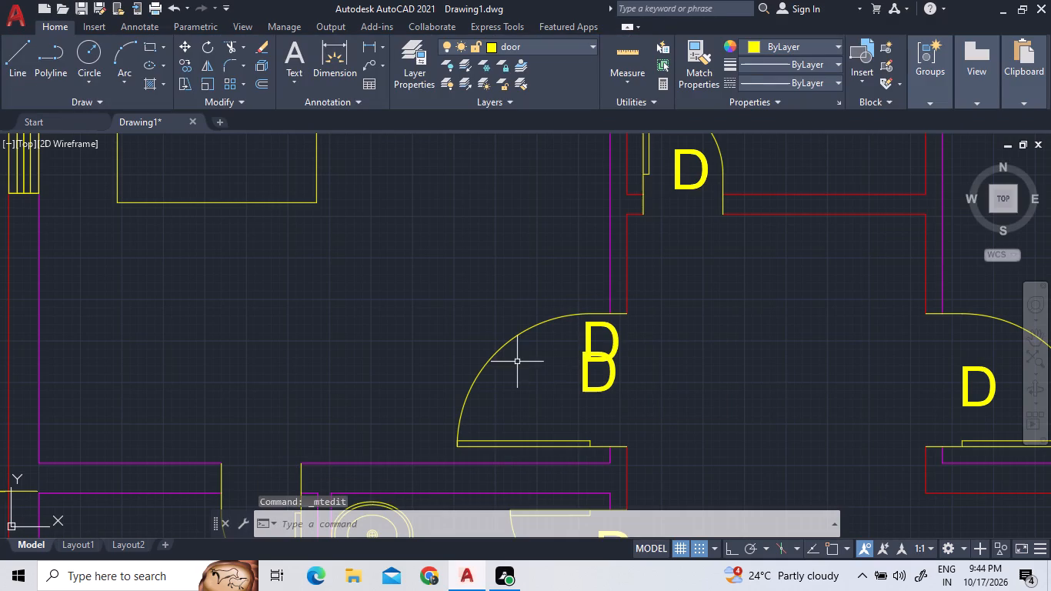
Erase the remaining upper D label overlapping the other label at the northwest bedroom's door.
left_click(603, 326)
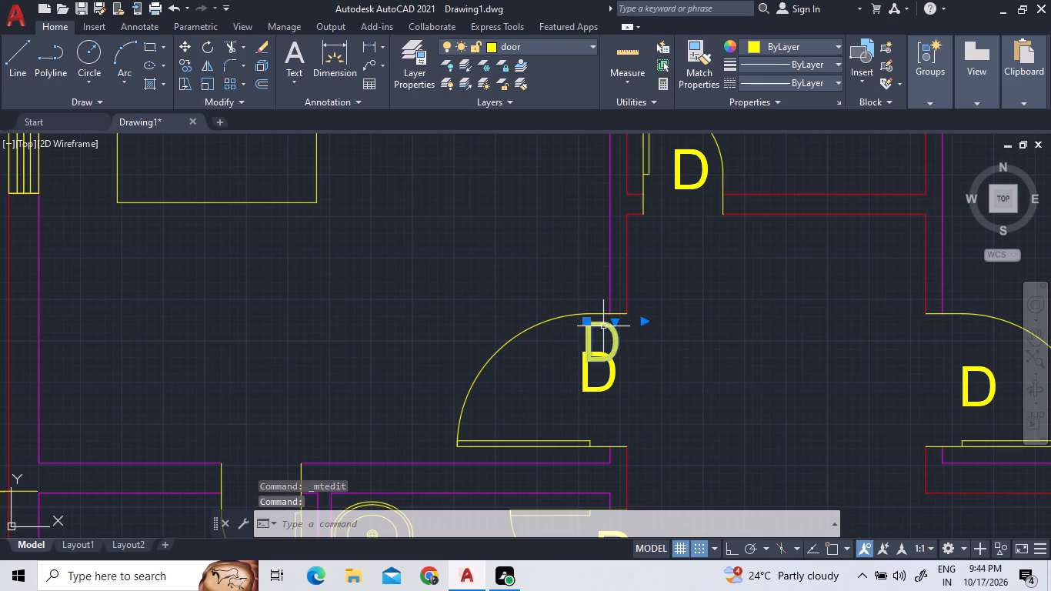
right_click(603, 326)
double_click(644, 282)
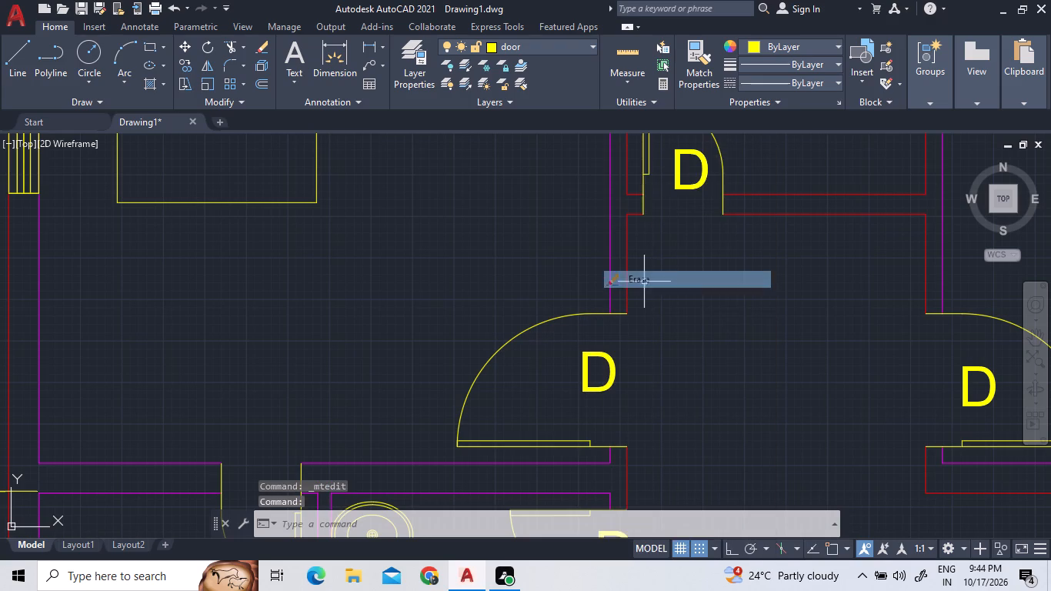
Erase the stray oval sink block lying outside the plan, west of the dimension lines.
scroll(635, 352, "down", 2)
left_click(649, 339)
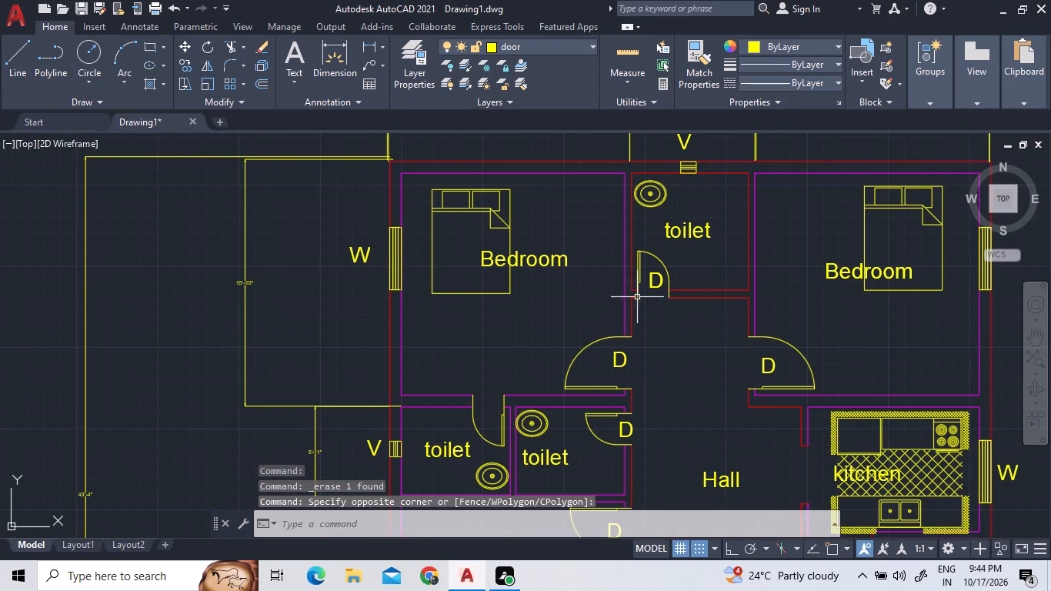
scroll(649, 289, "down", 1)
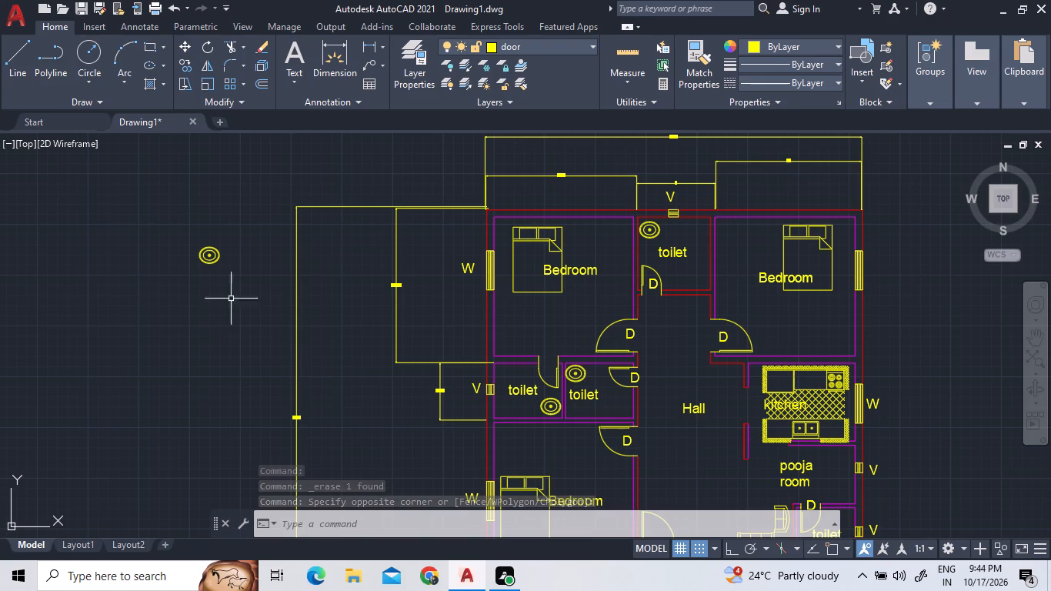
left_click(213, 272)
left_click(178, 229)
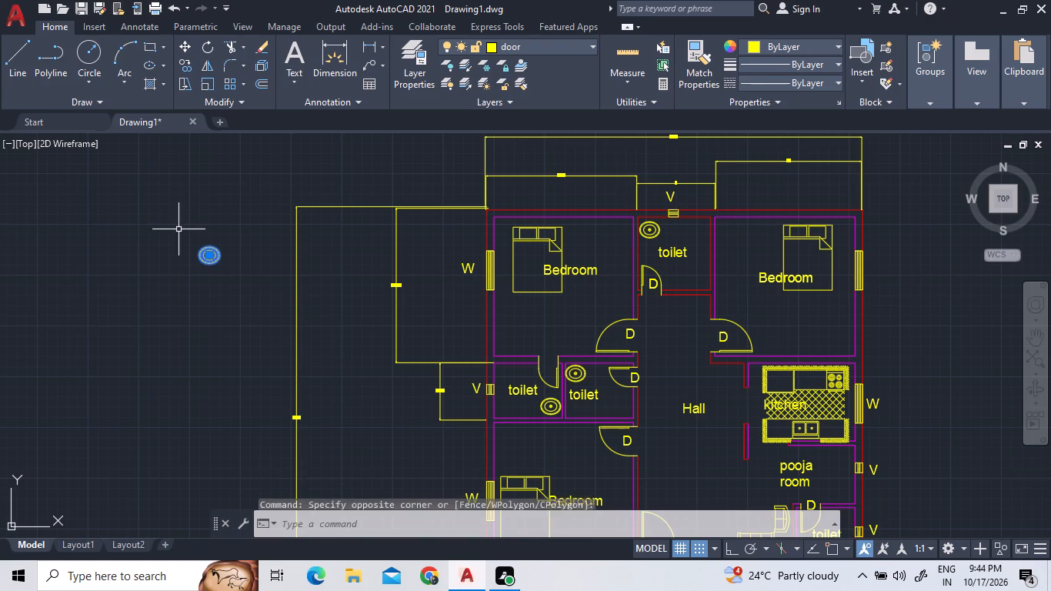
right_click(210, 249)
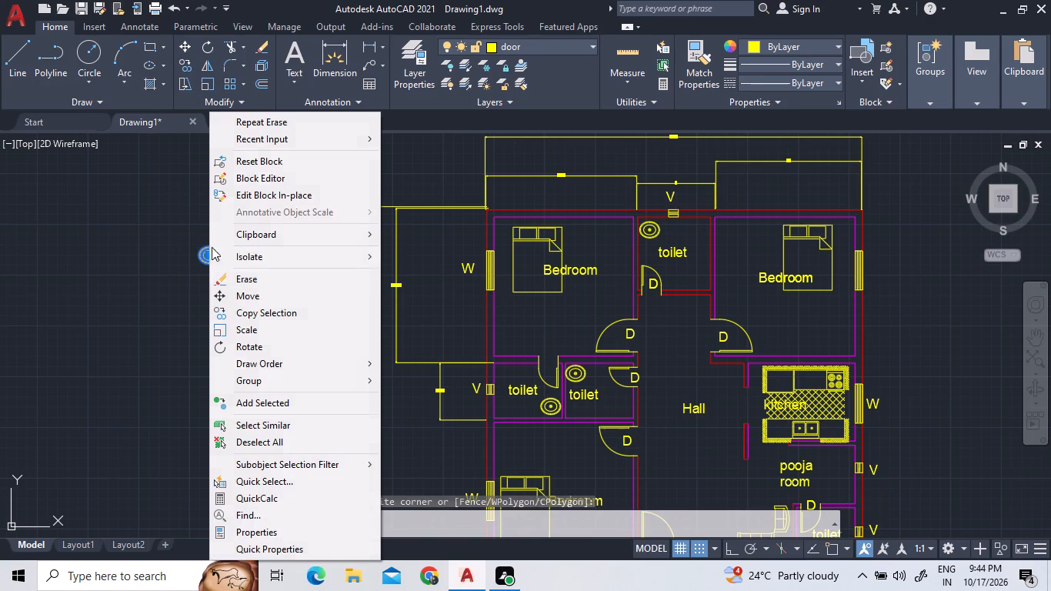
double_click(233, 279)
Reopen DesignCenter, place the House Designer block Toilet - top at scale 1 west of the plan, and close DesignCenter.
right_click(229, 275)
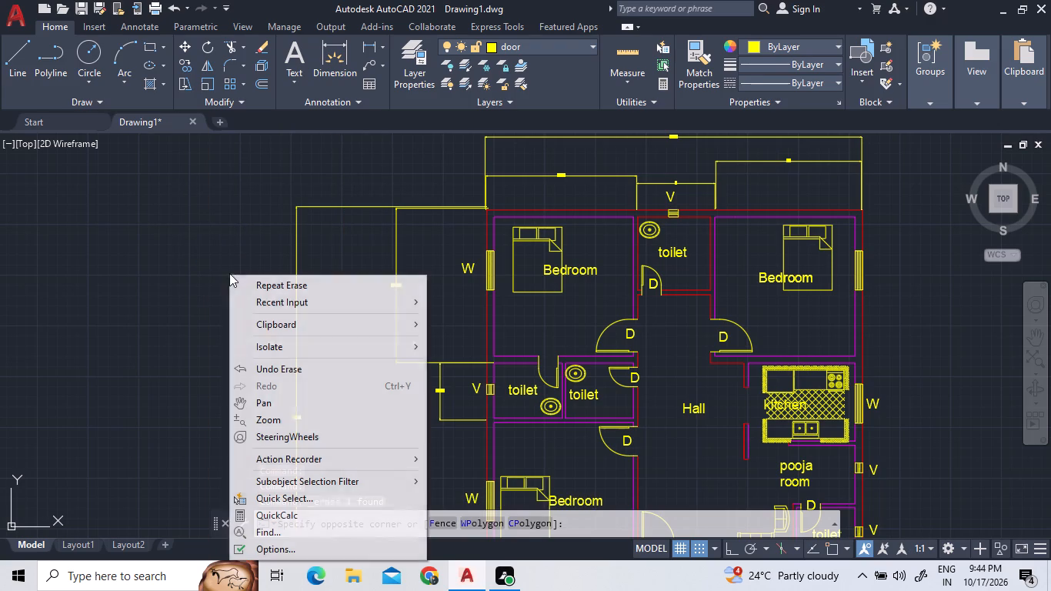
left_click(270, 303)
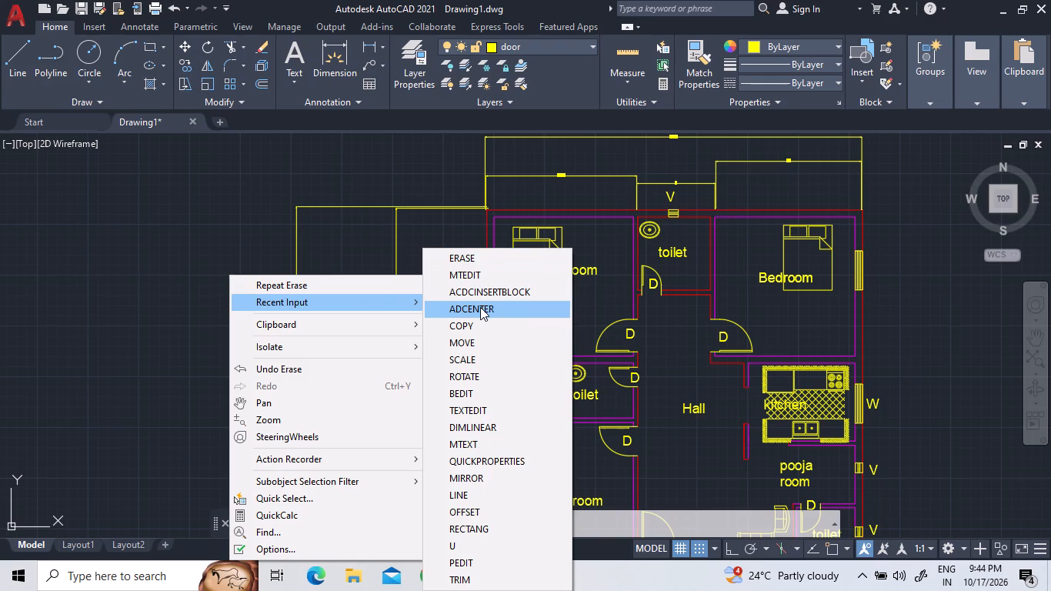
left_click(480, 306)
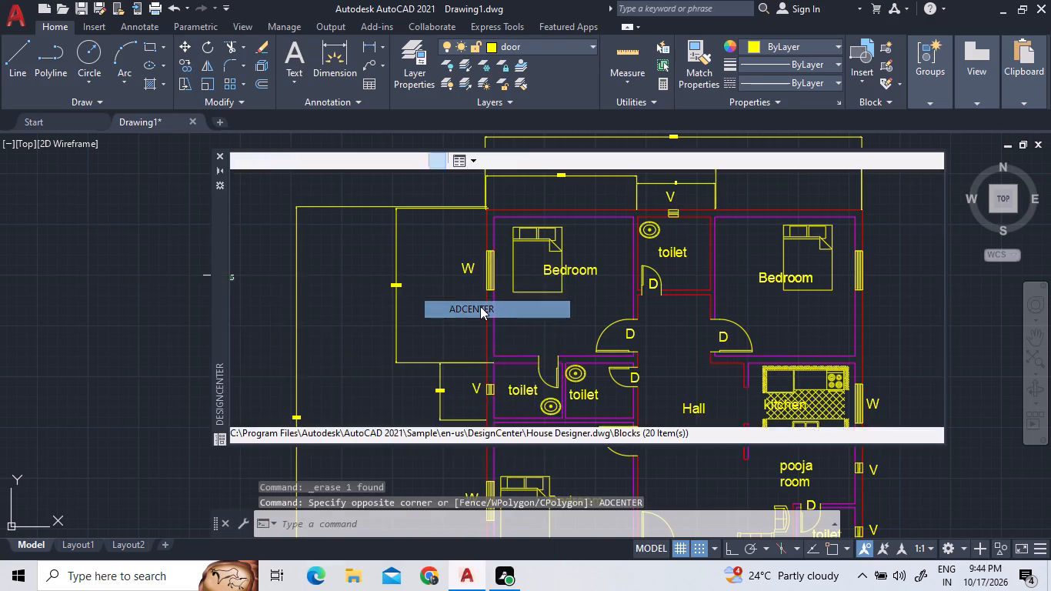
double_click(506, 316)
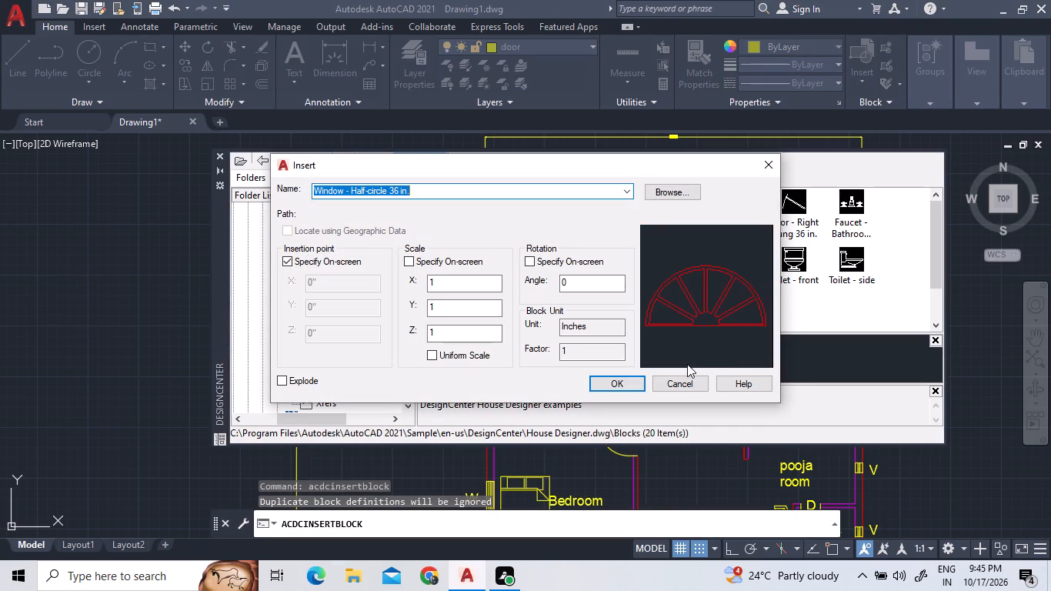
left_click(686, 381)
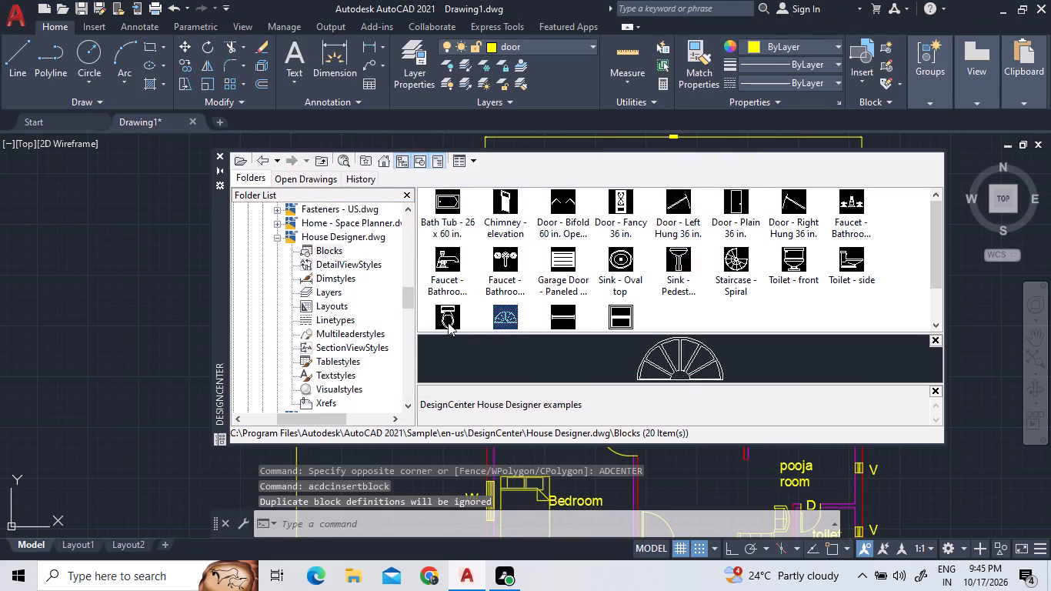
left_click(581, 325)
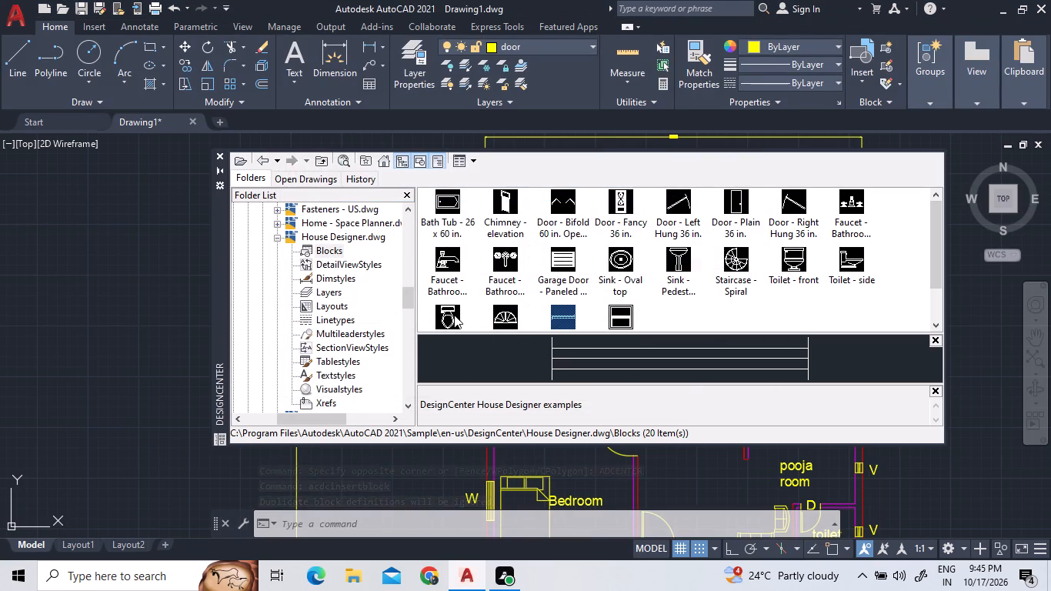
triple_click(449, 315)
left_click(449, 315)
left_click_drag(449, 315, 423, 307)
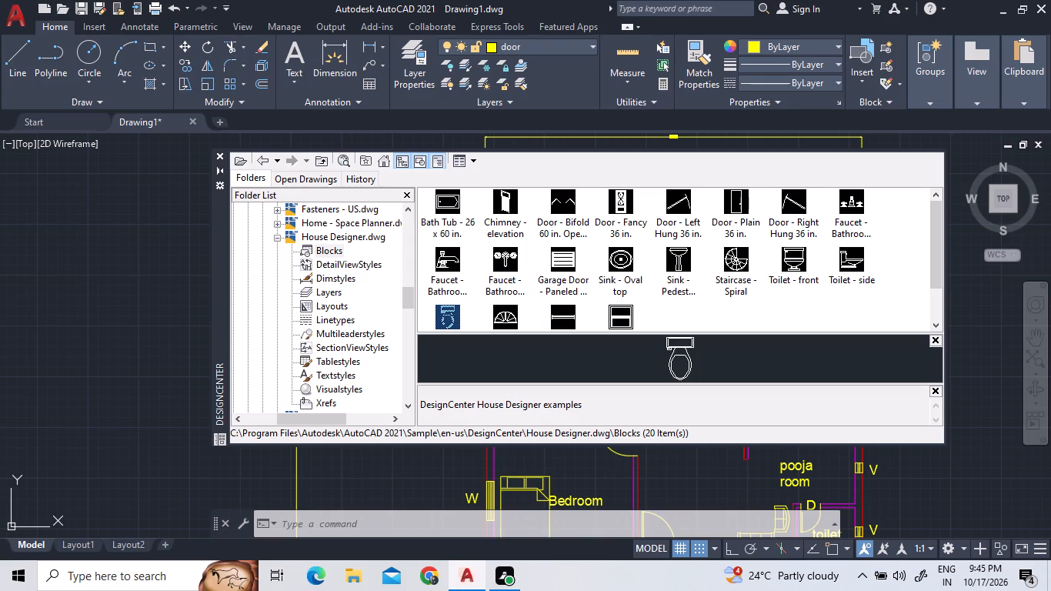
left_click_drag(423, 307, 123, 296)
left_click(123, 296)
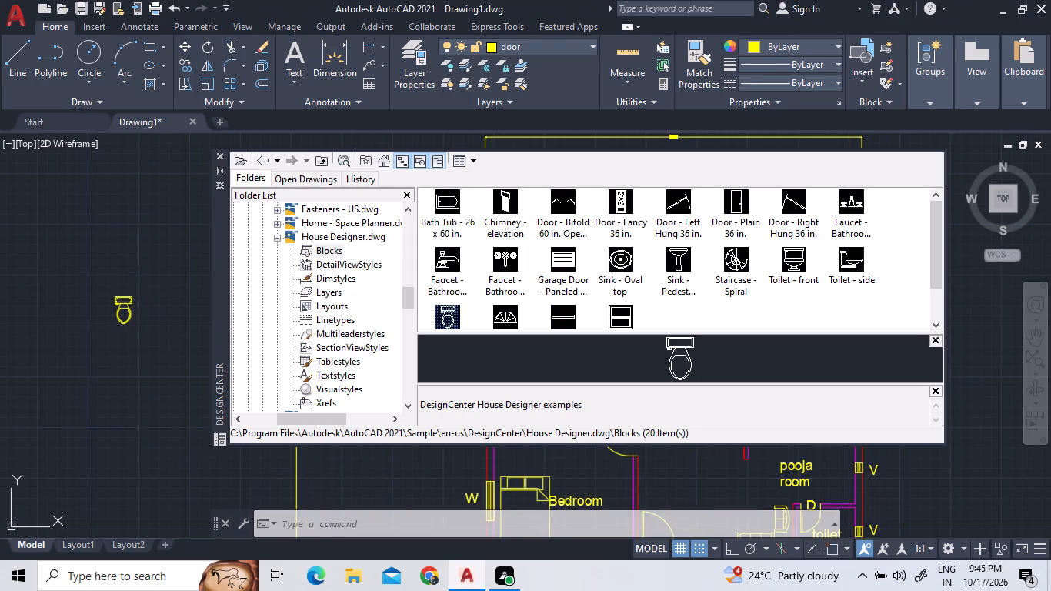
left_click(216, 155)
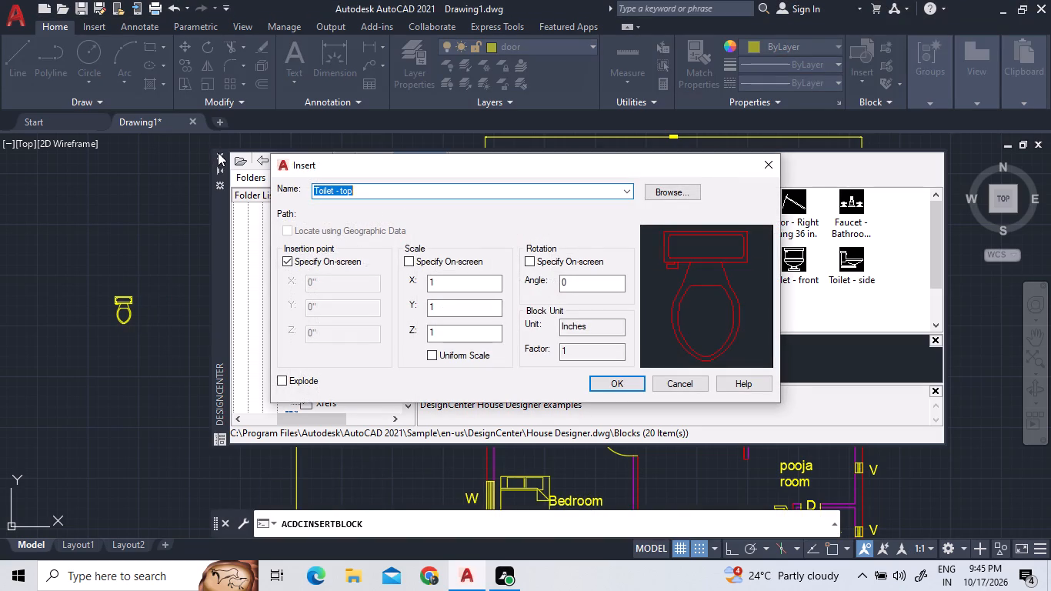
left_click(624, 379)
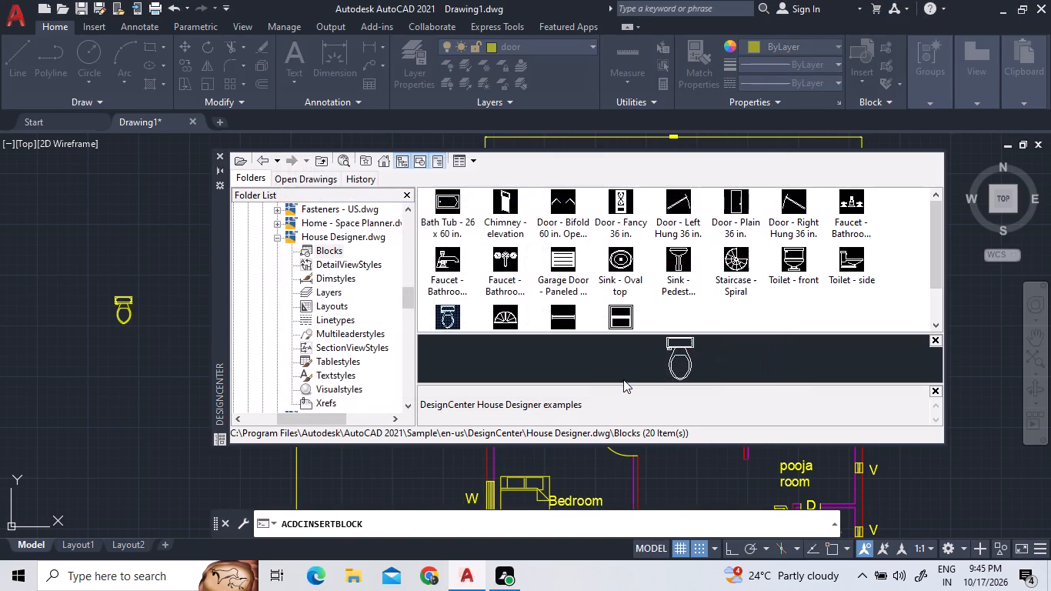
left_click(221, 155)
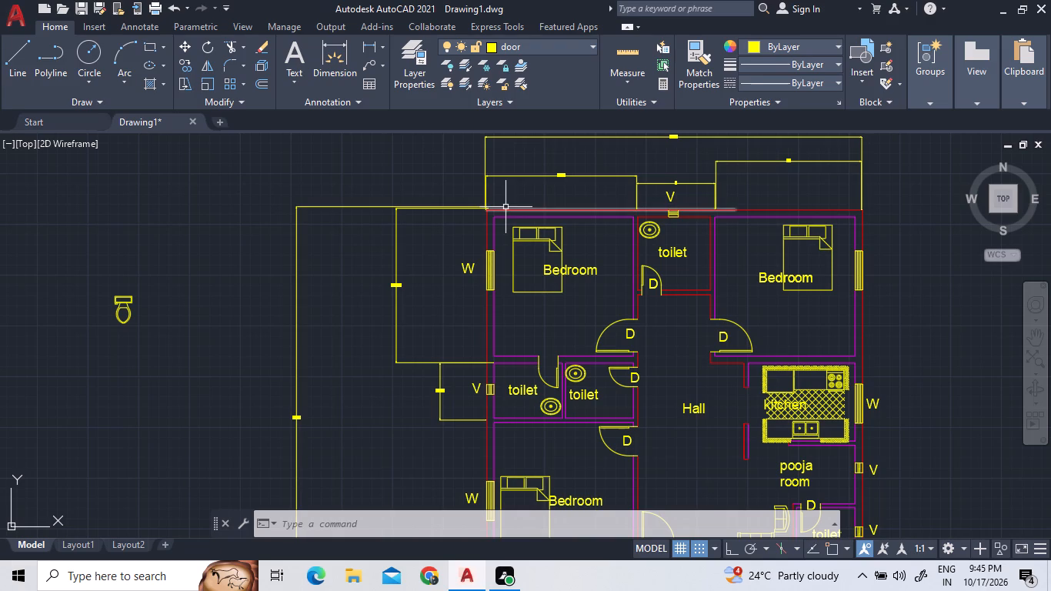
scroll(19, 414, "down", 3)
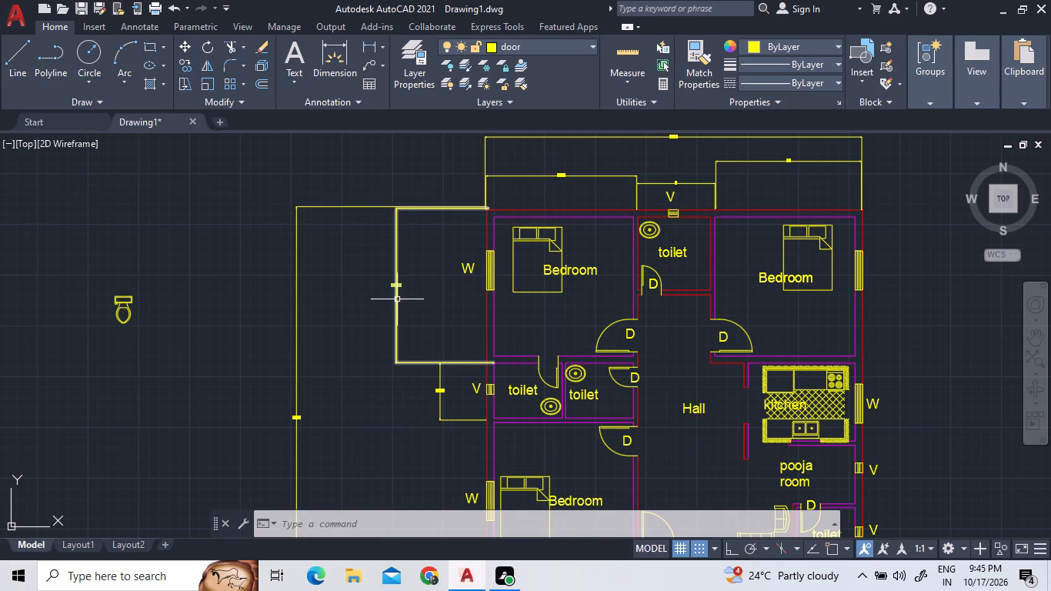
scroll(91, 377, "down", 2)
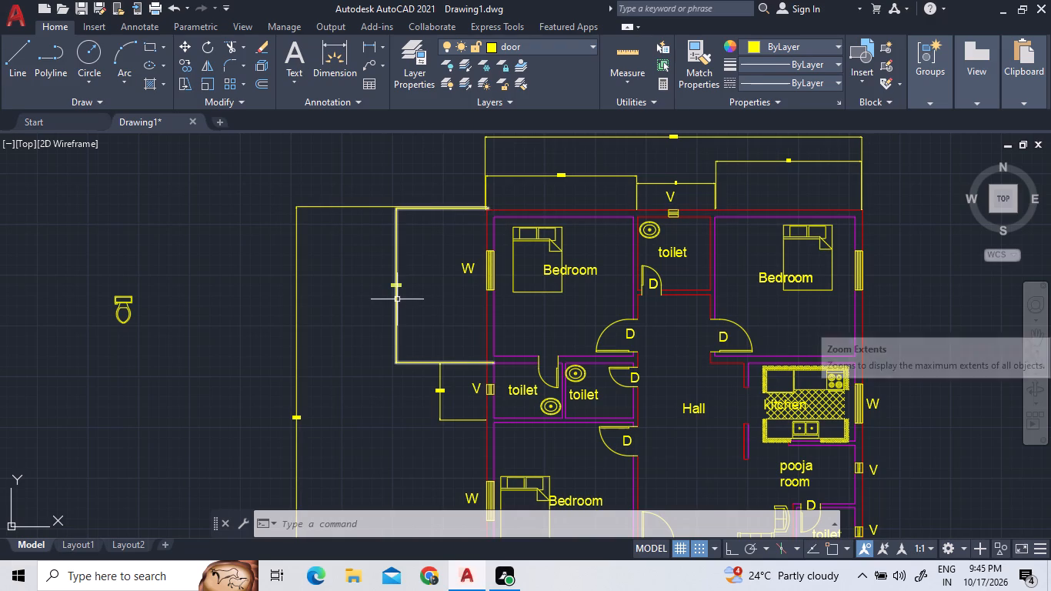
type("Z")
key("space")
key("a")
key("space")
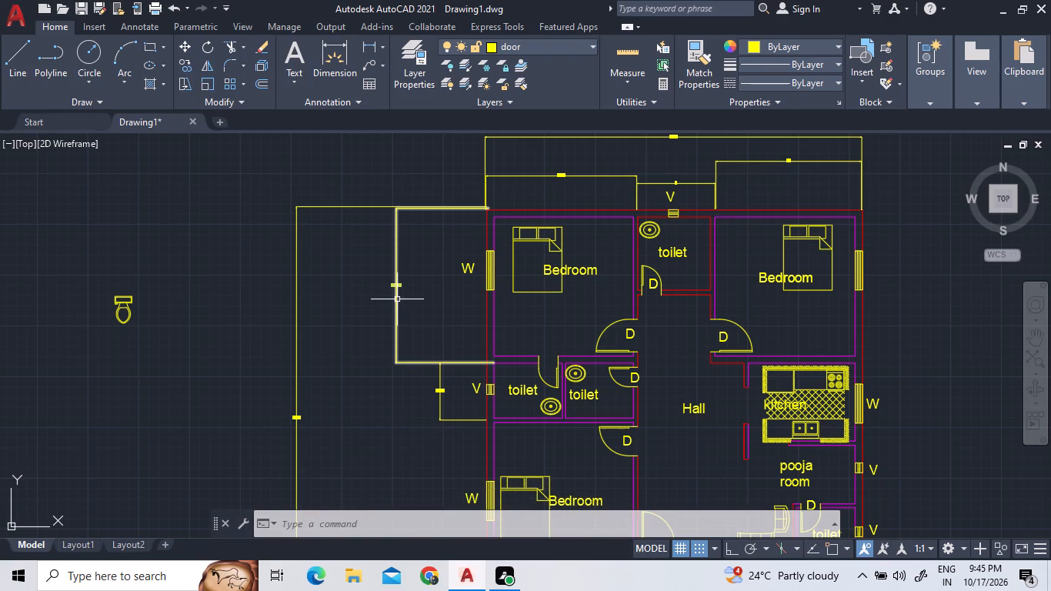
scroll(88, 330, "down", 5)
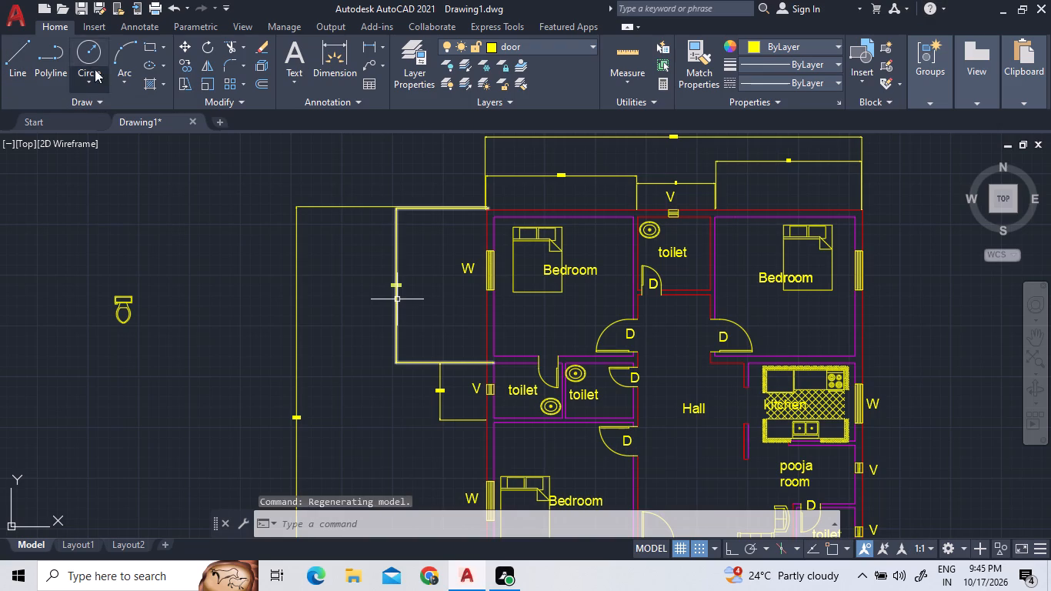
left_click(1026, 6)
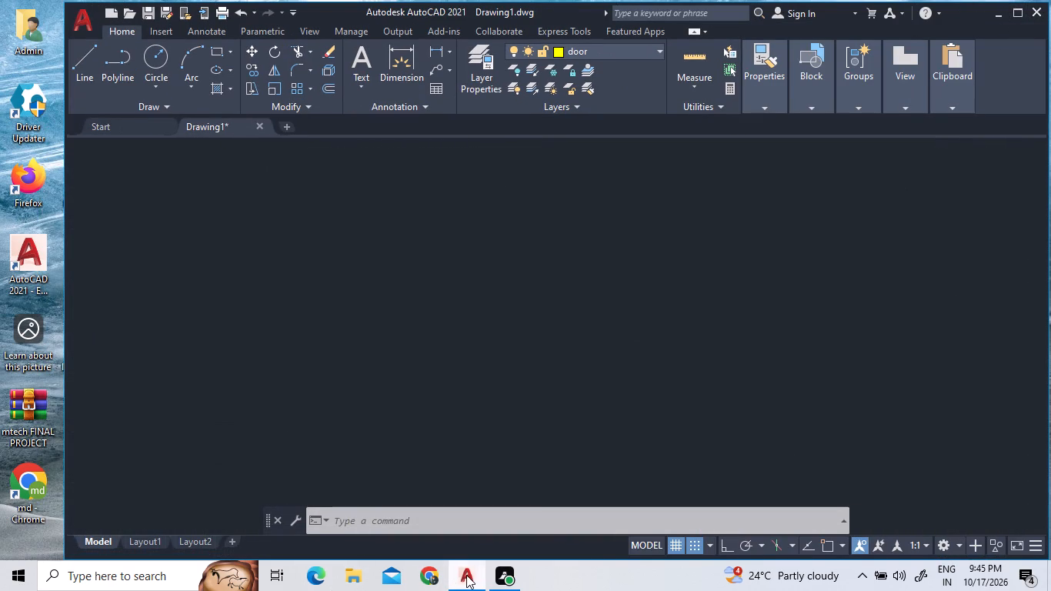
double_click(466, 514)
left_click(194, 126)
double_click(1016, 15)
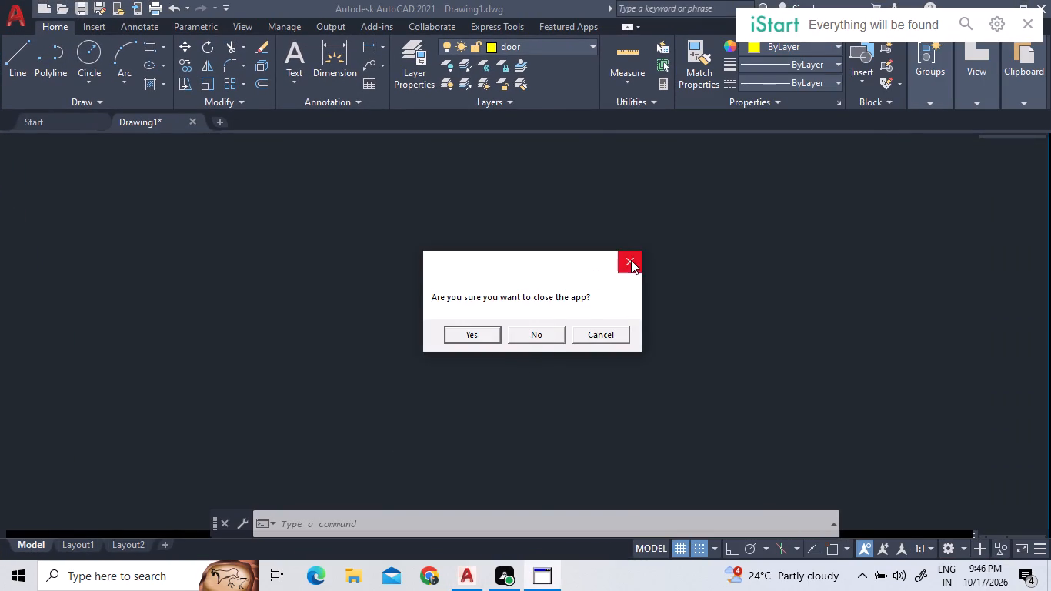
Dismiss the iStart search bar covering the drawing window, answering No to closing the app.
left_click(631, 260)
scroll(426, 407, "down", 3)
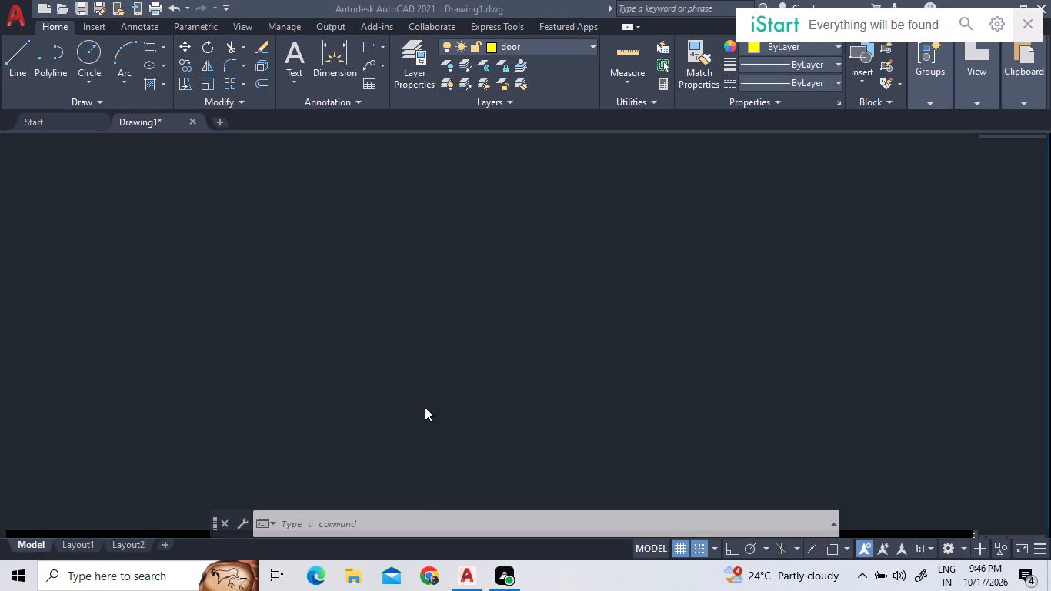
scroll(425, 406, "down", 1)
scroll(586, 279, "down", 1)
key("z")
key("space")
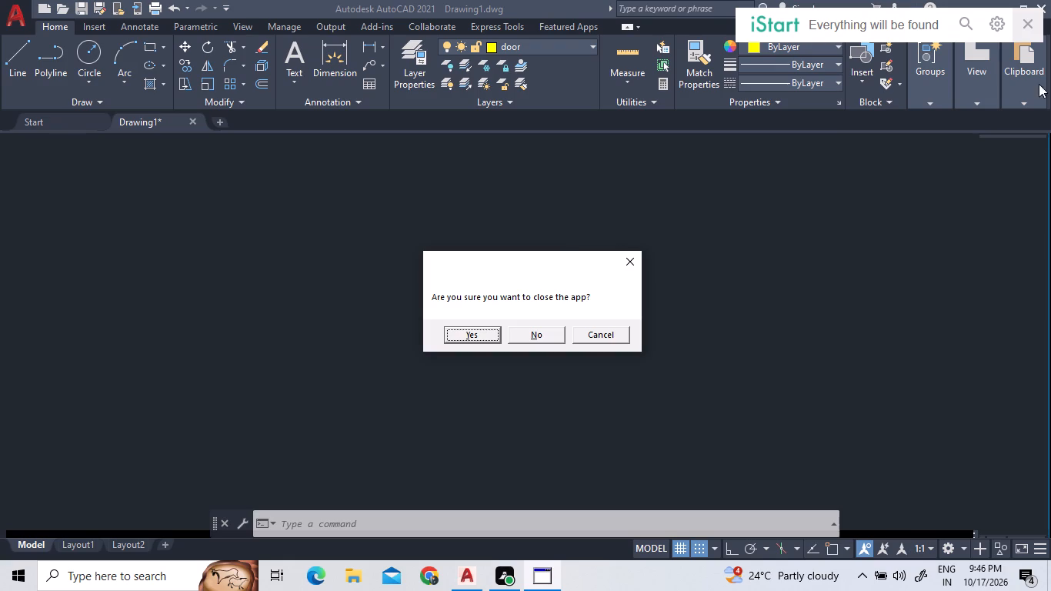
left_click(1036, 22)
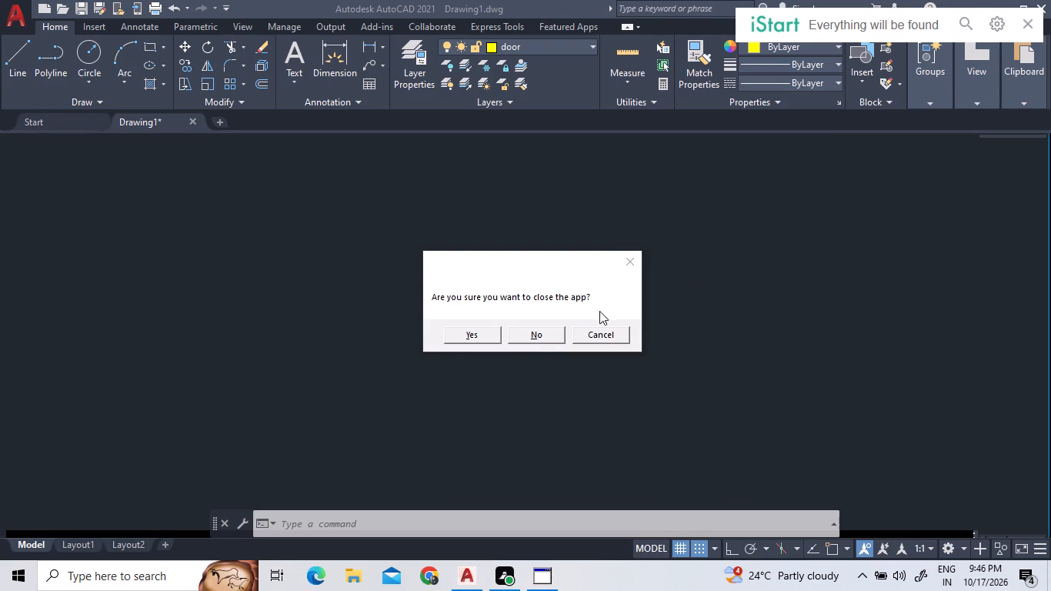
triple_click(533, 340)
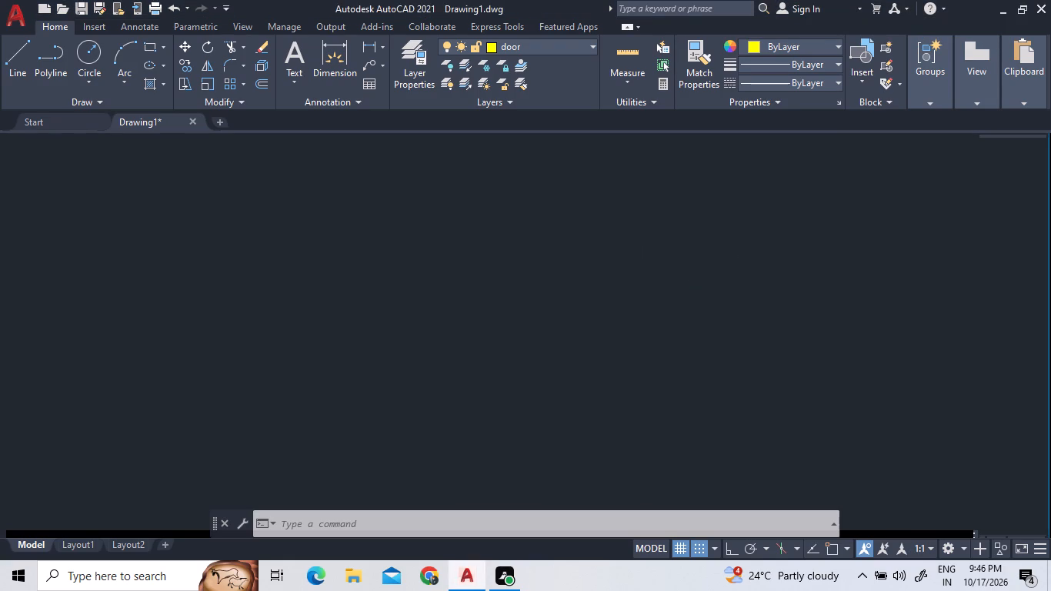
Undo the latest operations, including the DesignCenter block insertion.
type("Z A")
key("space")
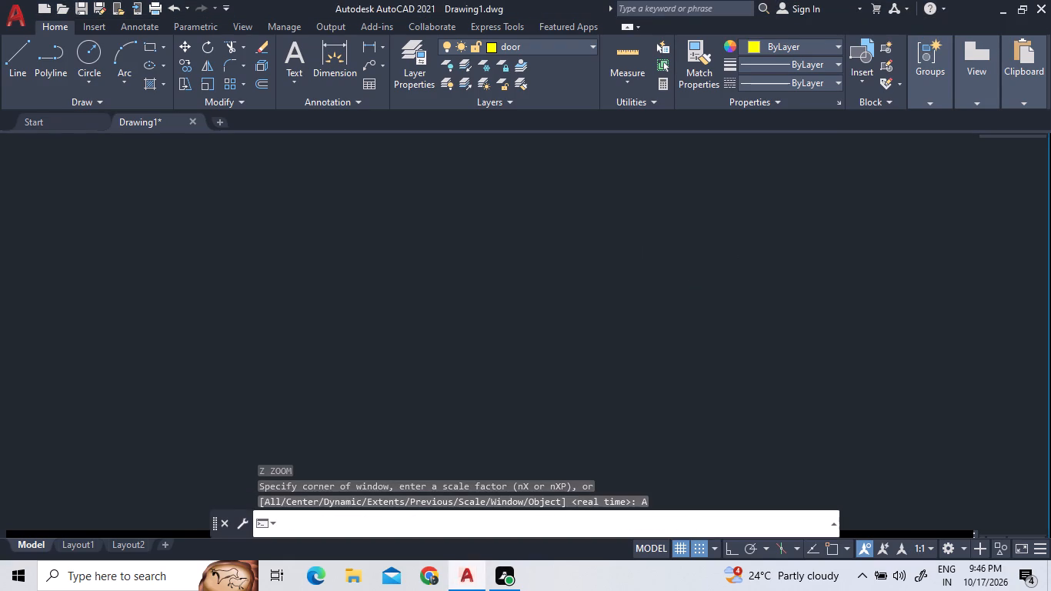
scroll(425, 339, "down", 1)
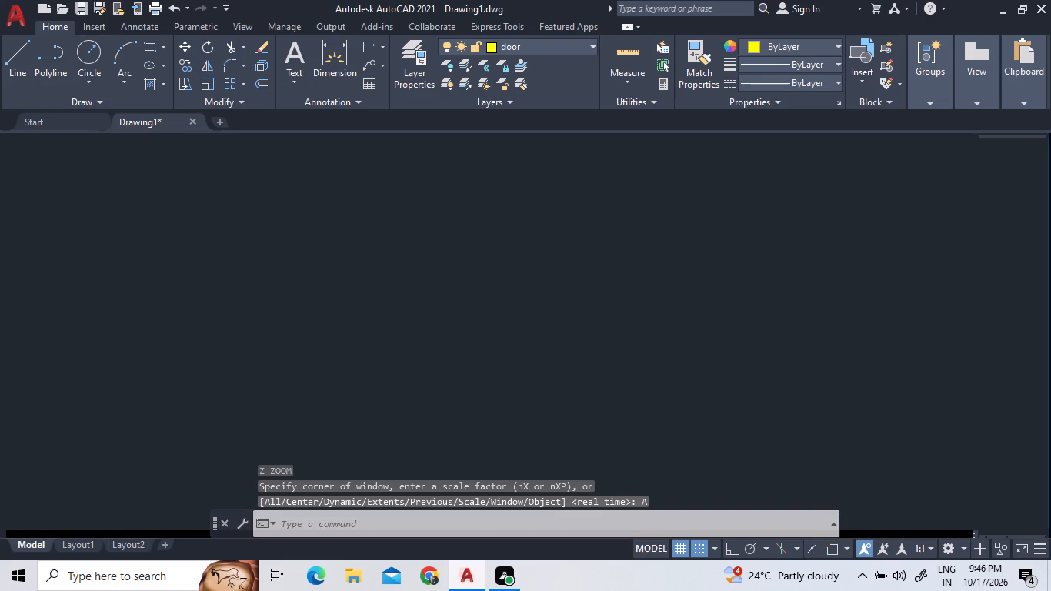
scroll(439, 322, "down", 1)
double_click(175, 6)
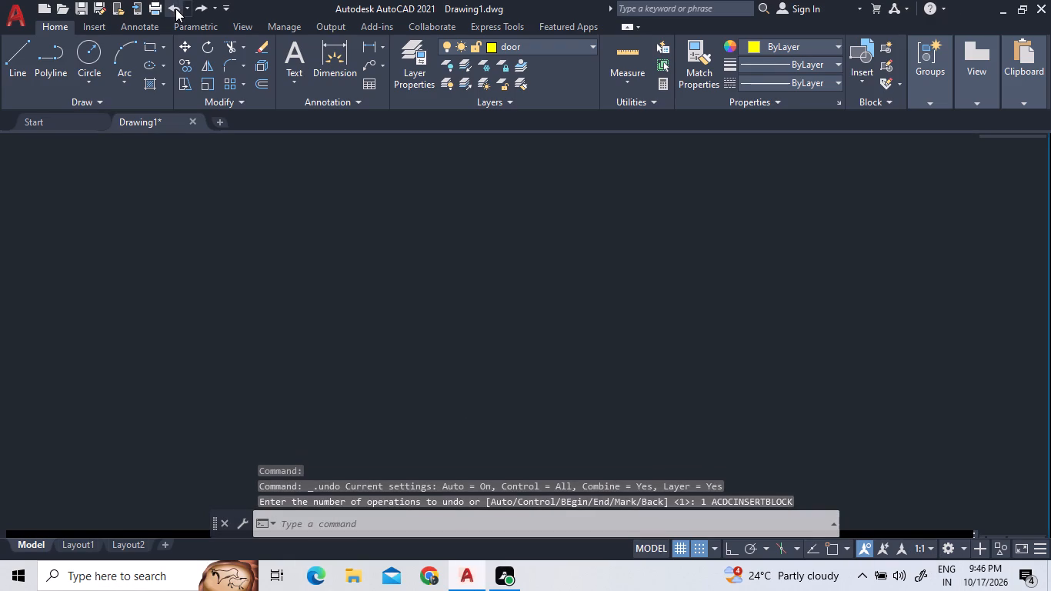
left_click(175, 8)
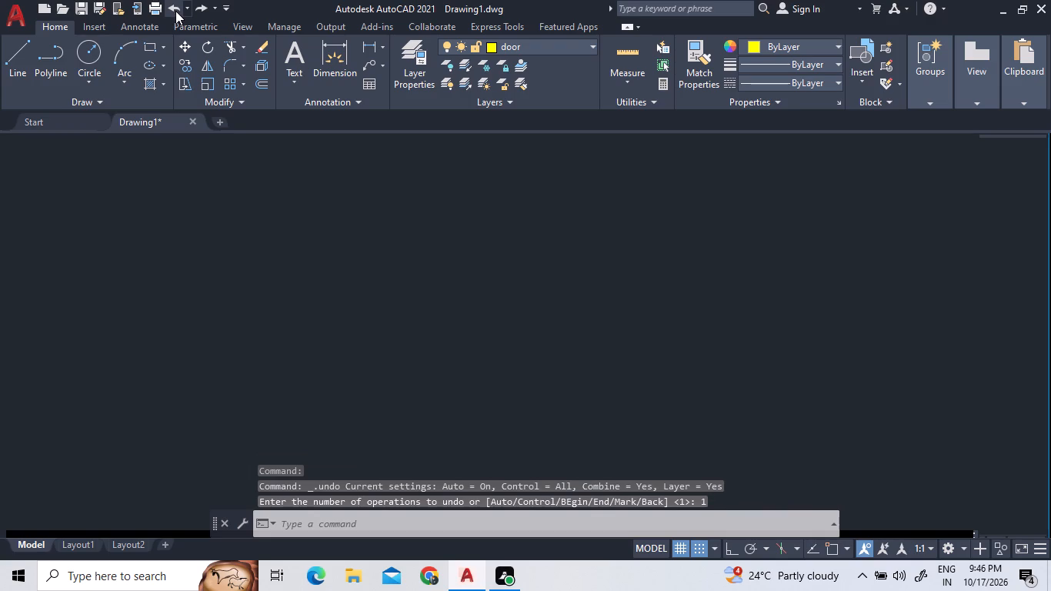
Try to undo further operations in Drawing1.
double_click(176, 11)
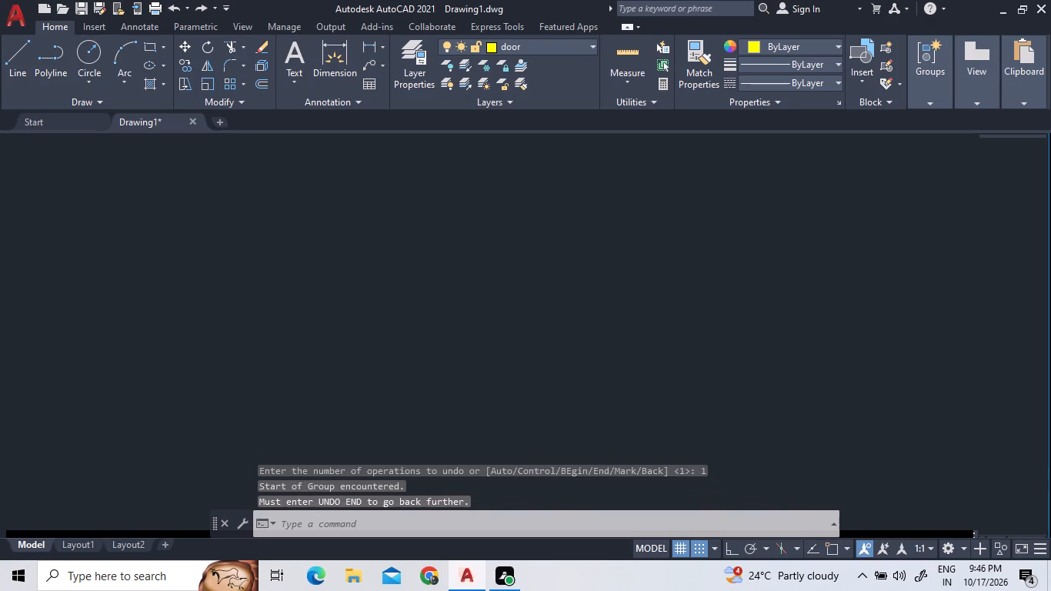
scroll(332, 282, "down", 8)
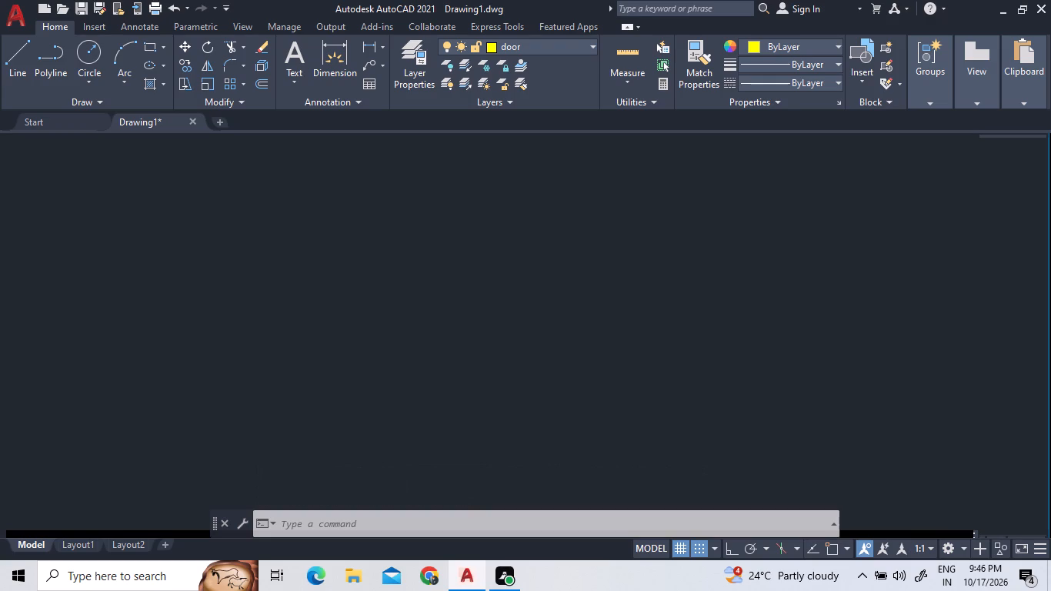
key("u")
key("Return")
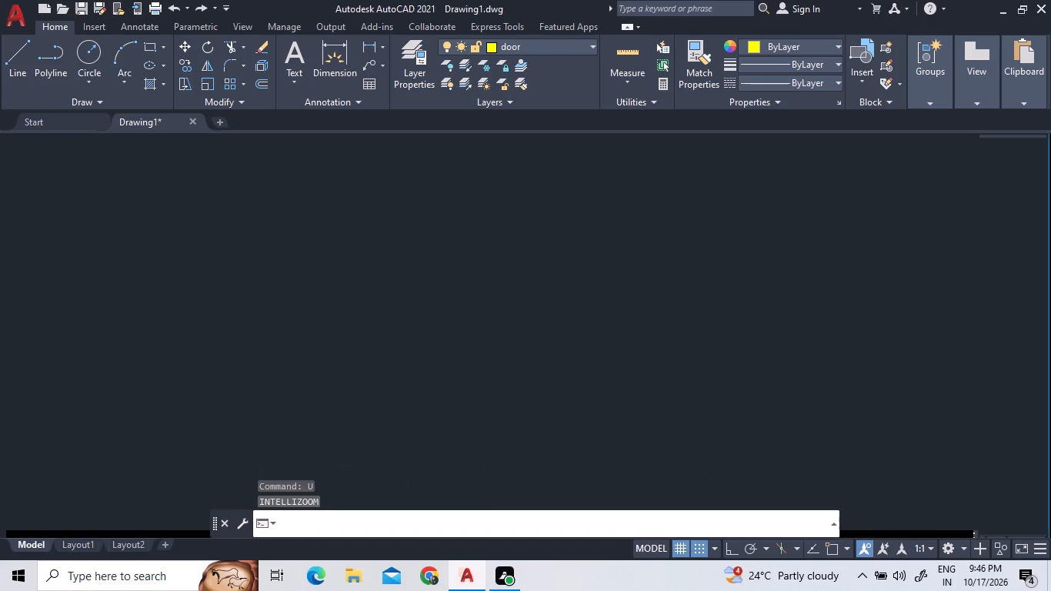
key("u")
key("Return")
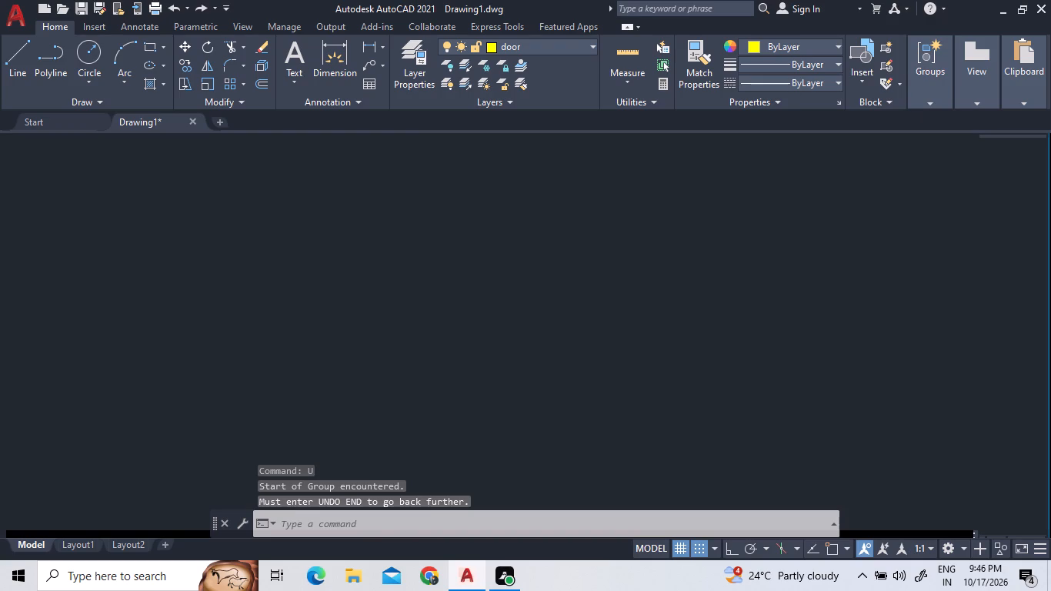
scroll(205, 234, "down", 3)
Refresh the blank drawing window by creating a new drawing, switching back to Drawing1 and closing the new drawing.
left_click(221, 119)
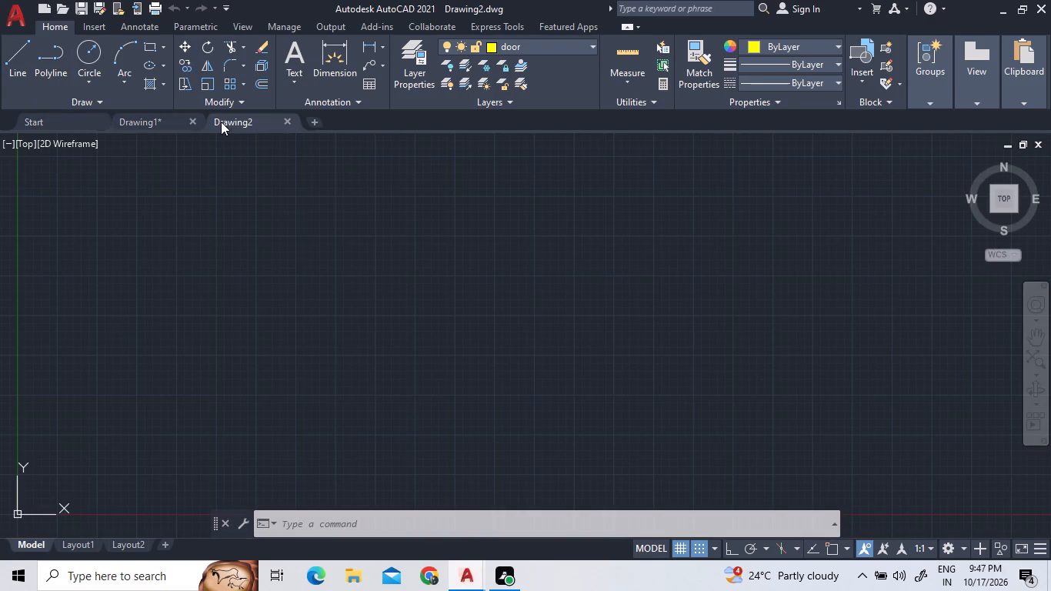
triple_click(158, 121)
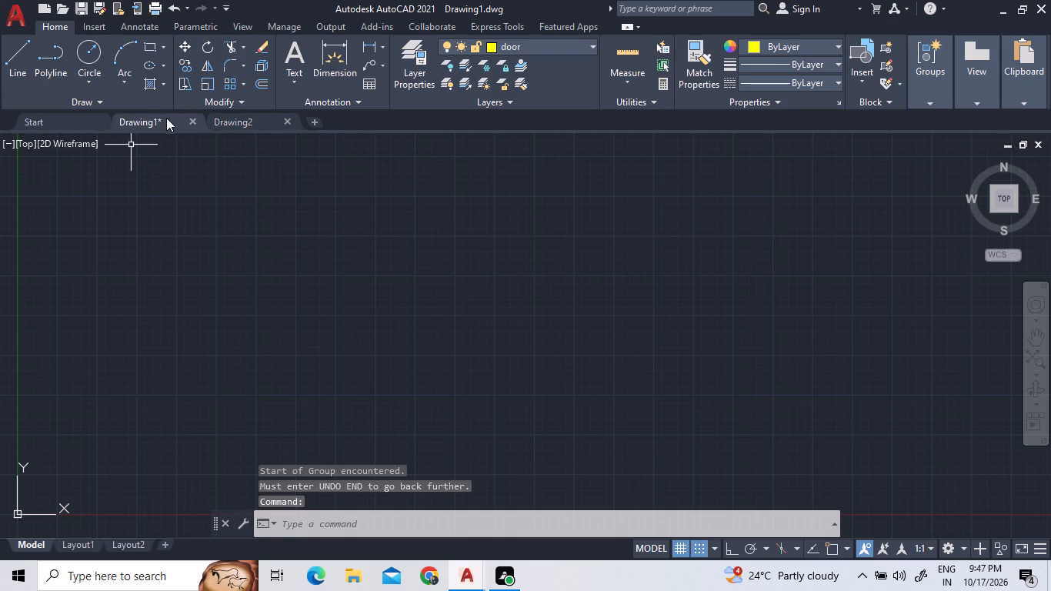
left_click(152, 116)
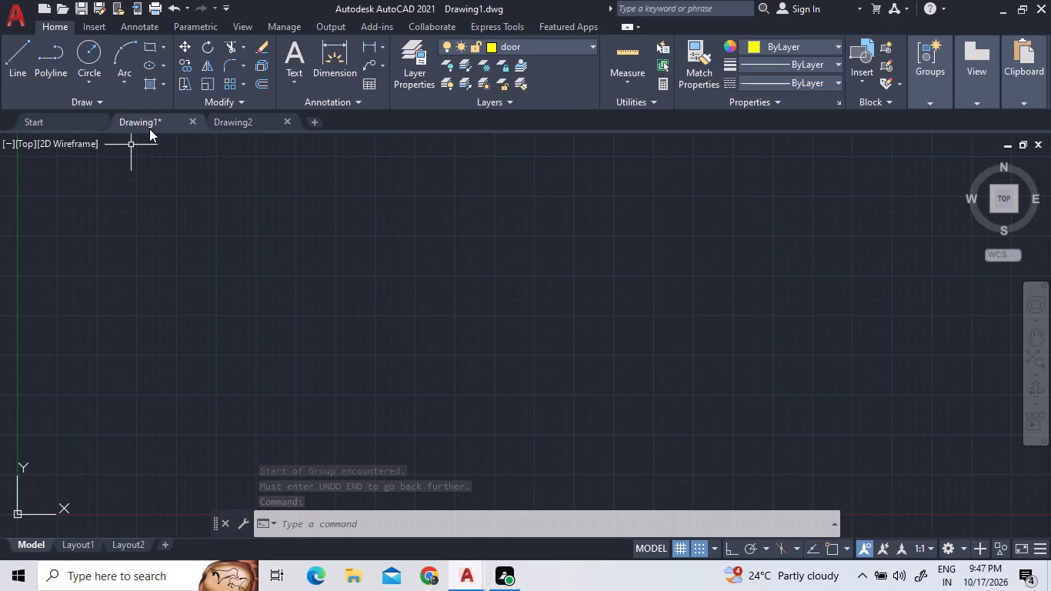
left_click(286, 120)
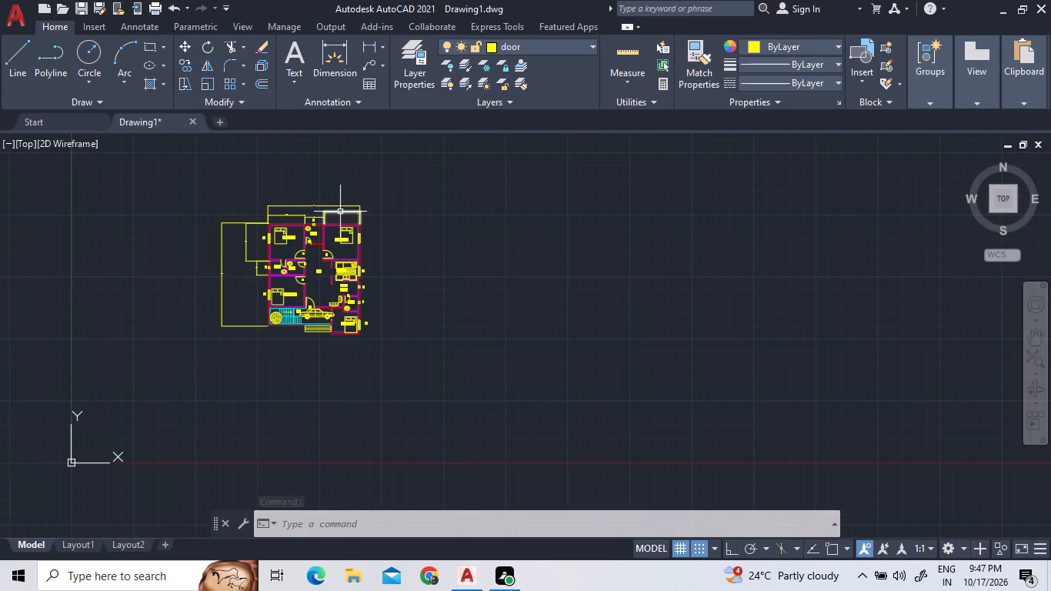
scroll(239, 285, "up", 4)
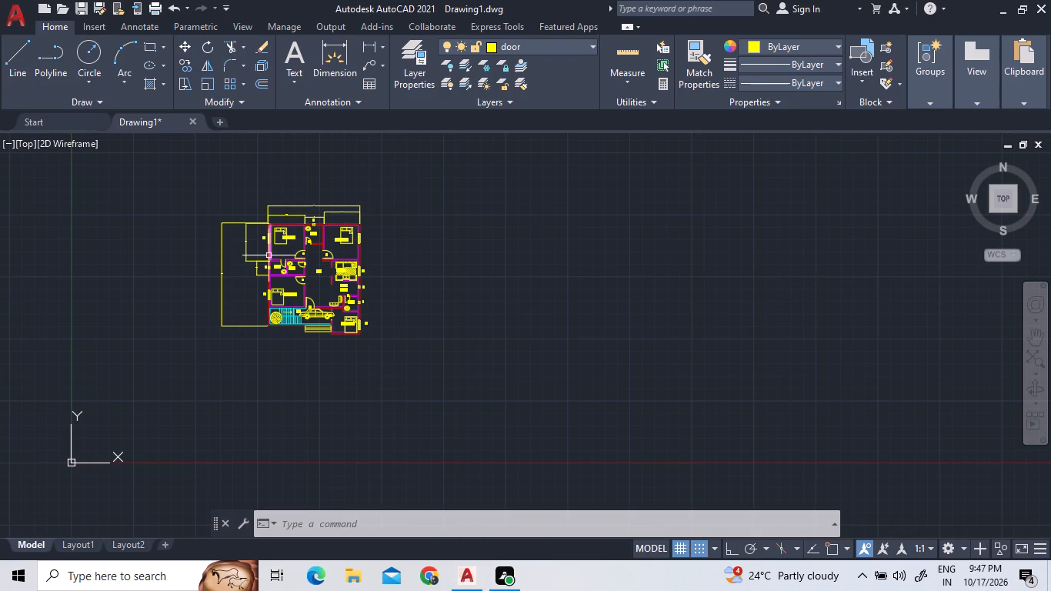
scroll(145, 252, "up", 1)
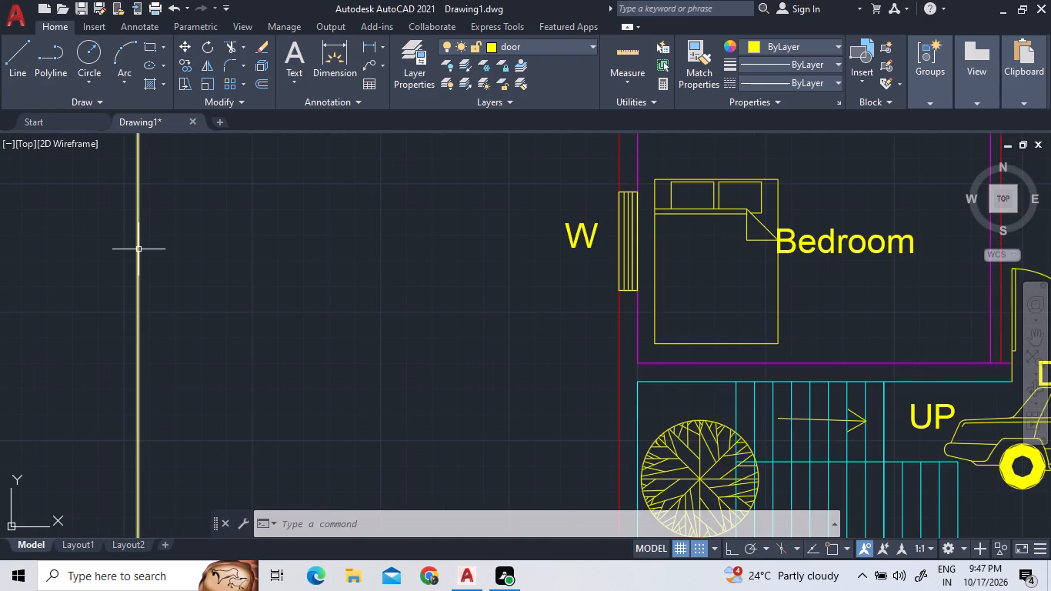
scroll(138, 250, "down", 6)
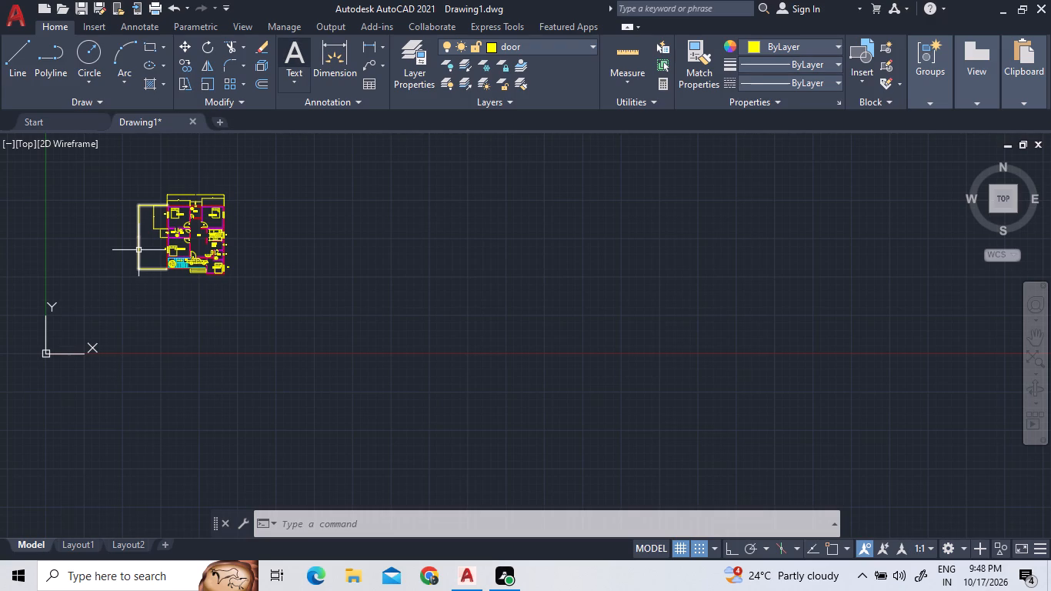
Save the drawing as 17 OCT NIGHT in the AUTOCAD folder on drive H.
left_click(77, 9)
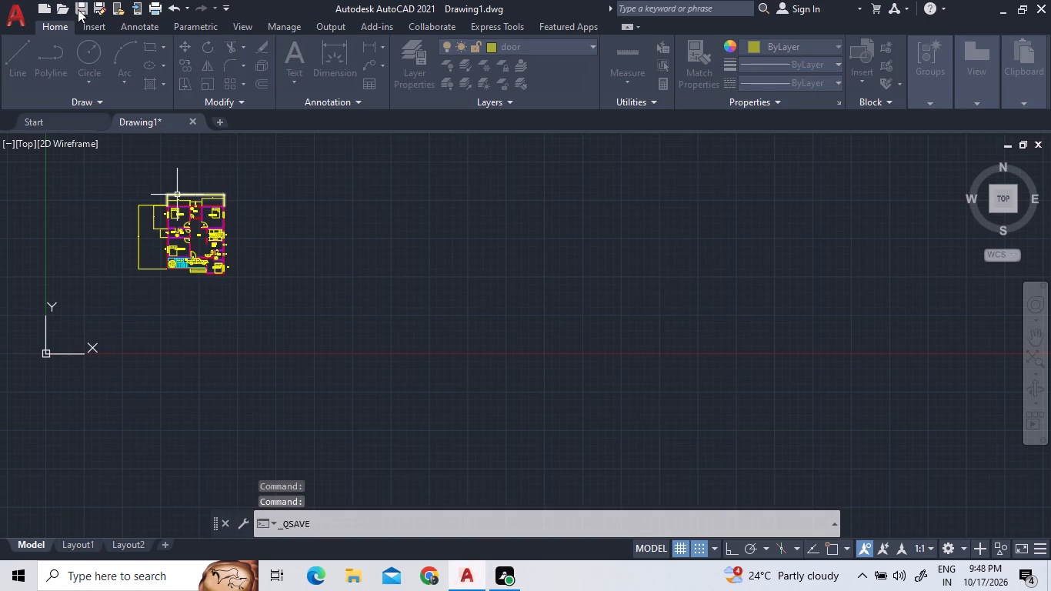
left_click(78, 9)
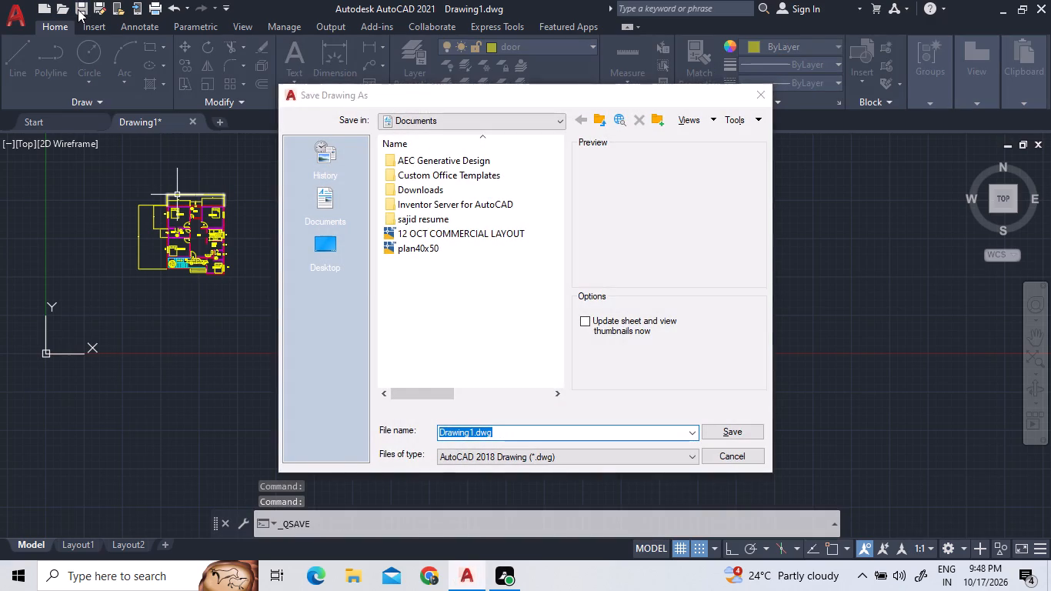
left_click(78, 9)
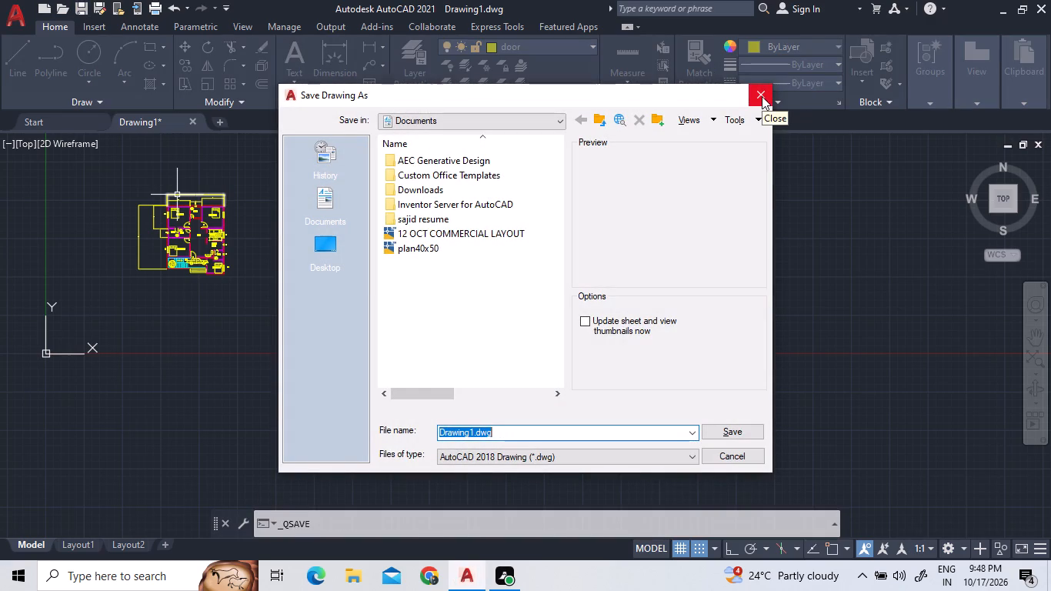
left_click(497, 117)
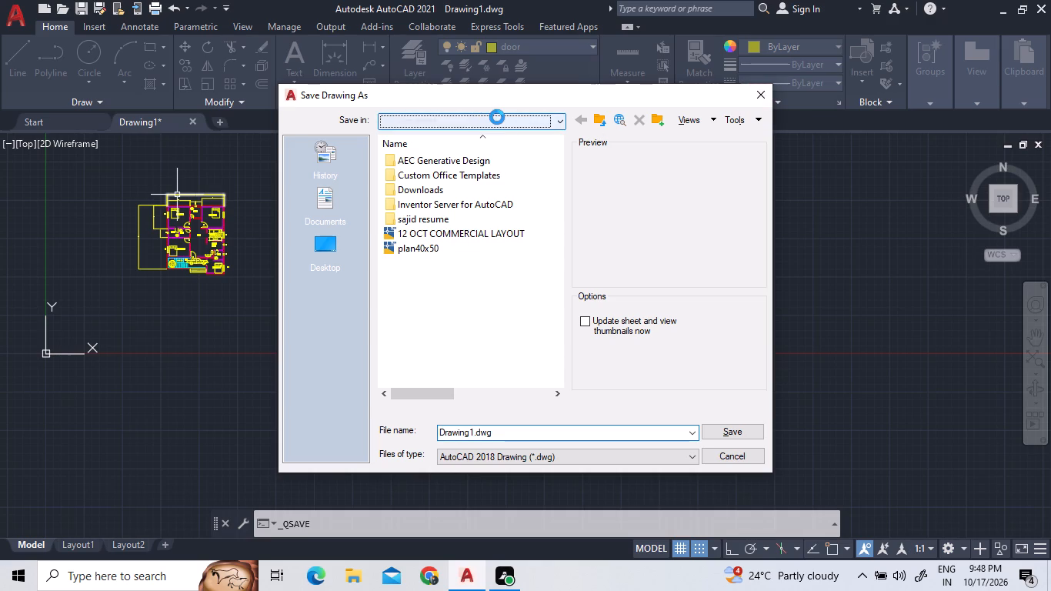
left_click(446, 225)
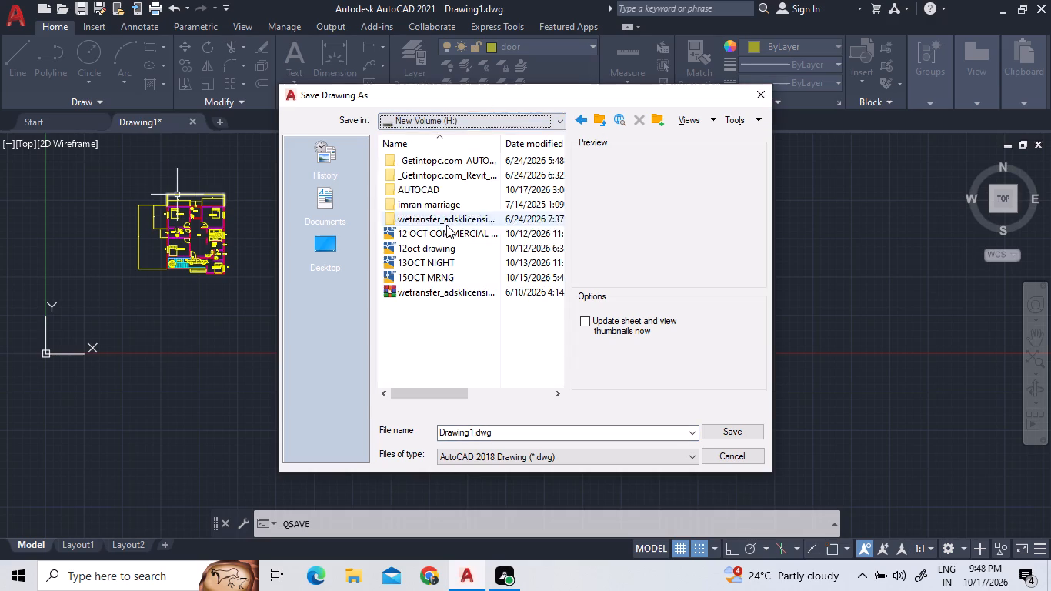
double_click(444, 188)
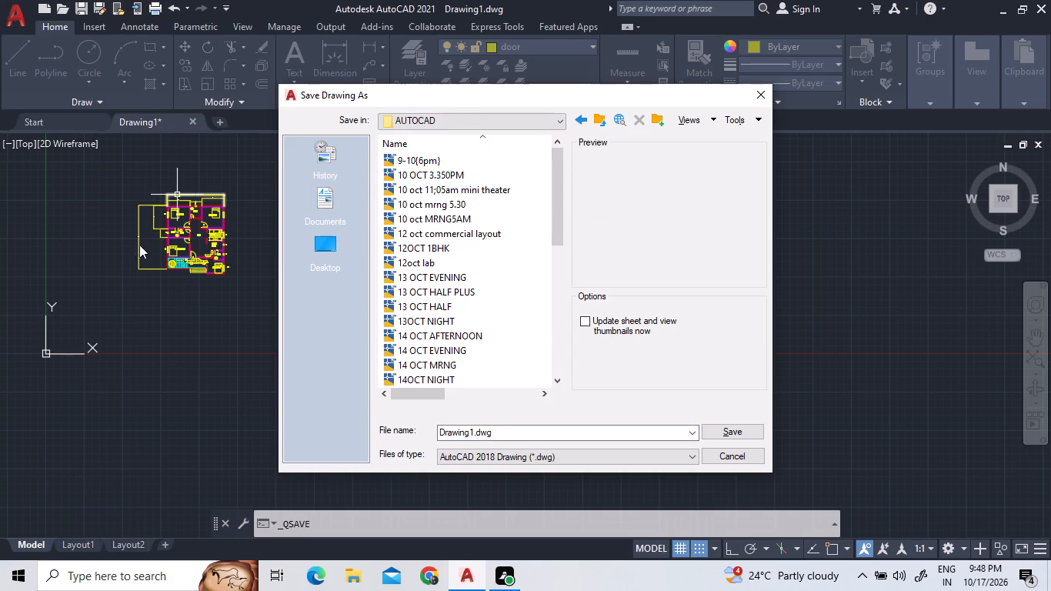
left_click(494, 429)
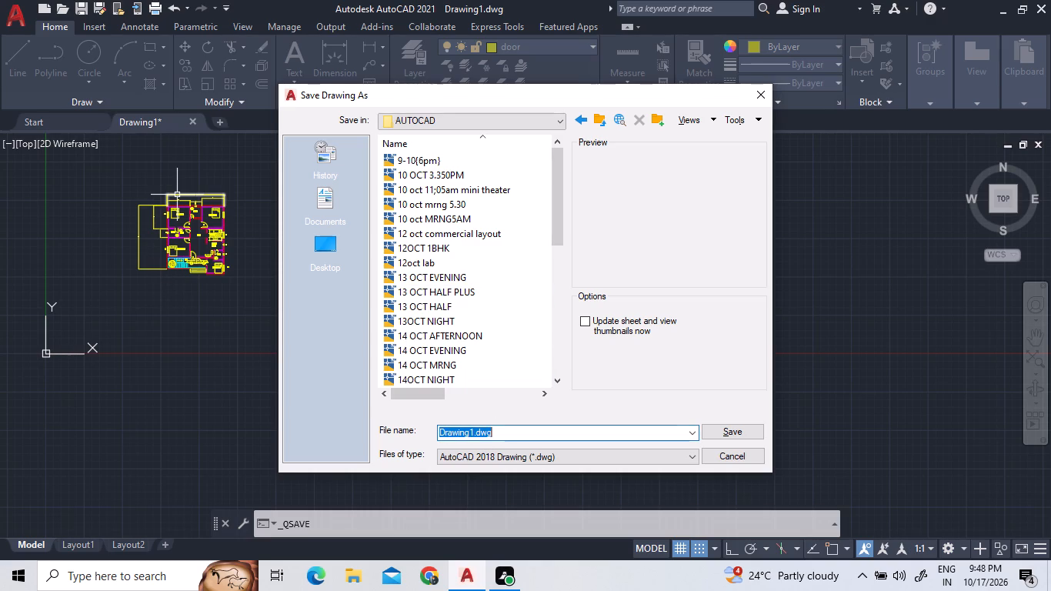
key("1")
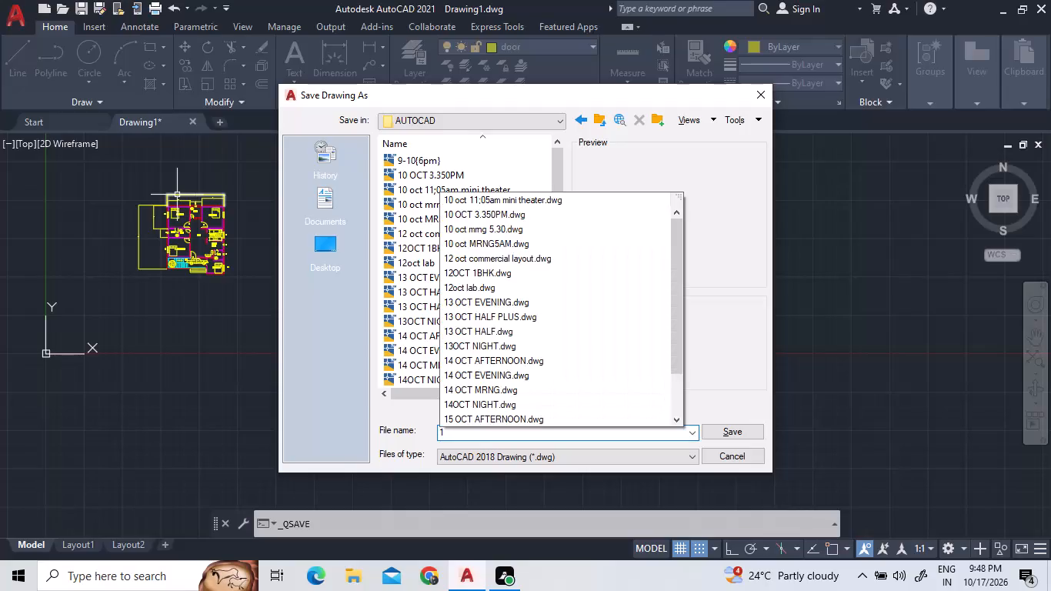
type("7")
key("space")
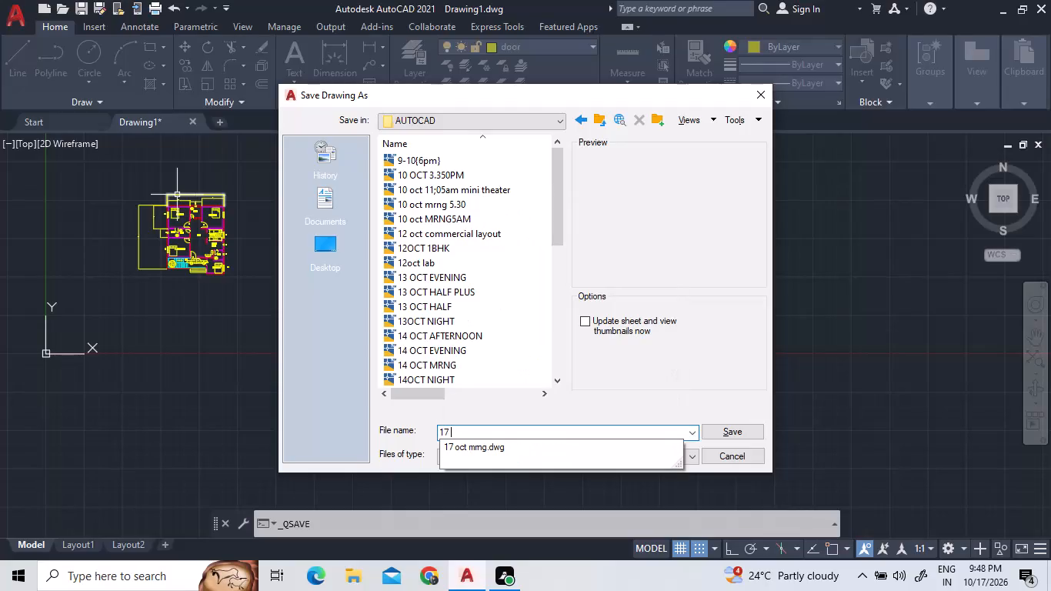
key("o")
type("CT")
key("space")
type("NIGHT")
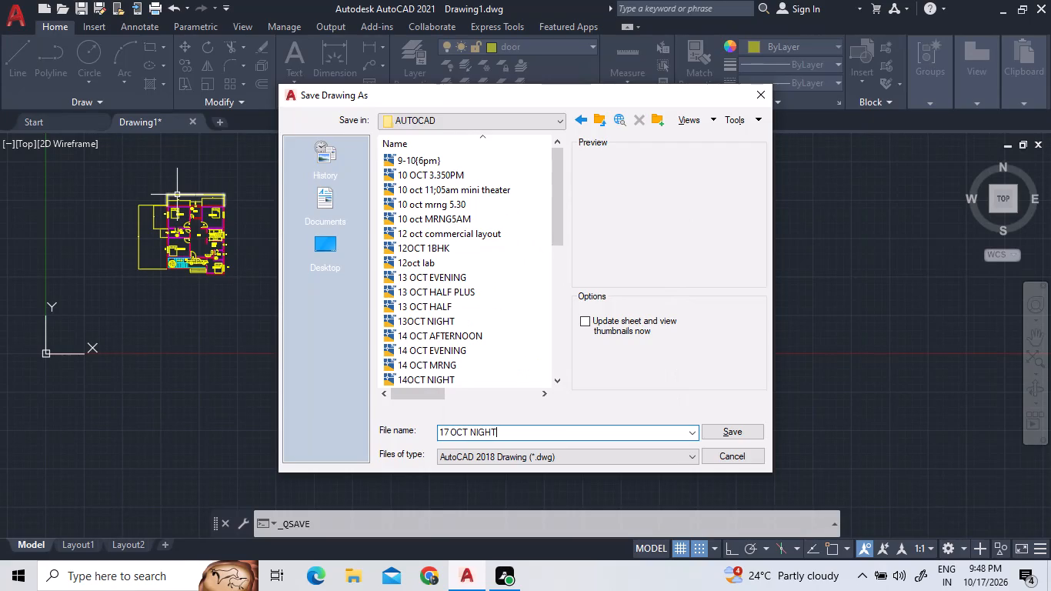
key("Return")
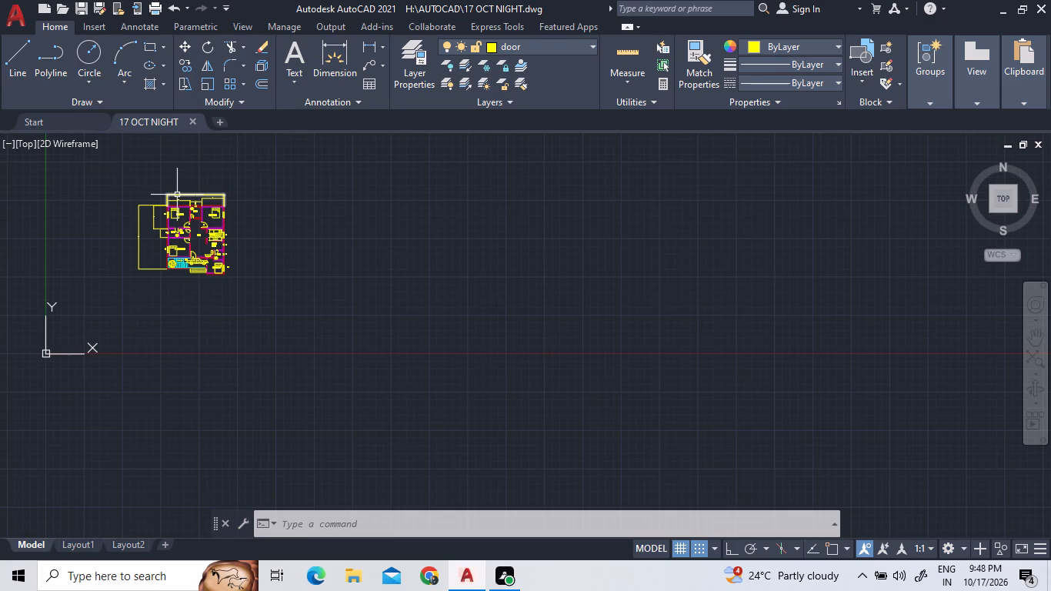
Save the 17 OCT NIGHT drawing again.
key("z")
key("space")
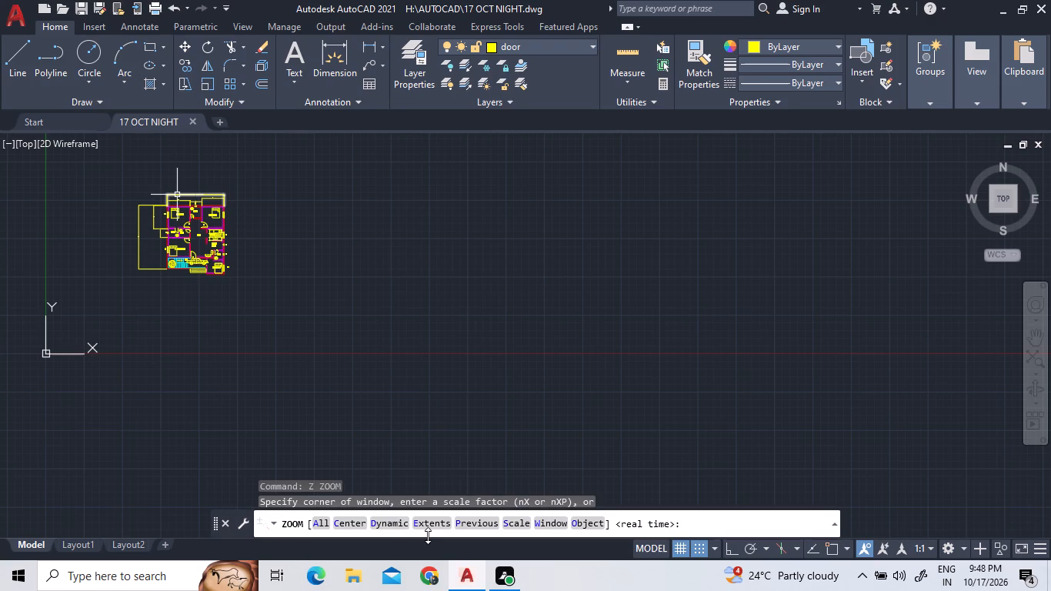
left_click(554, 532)
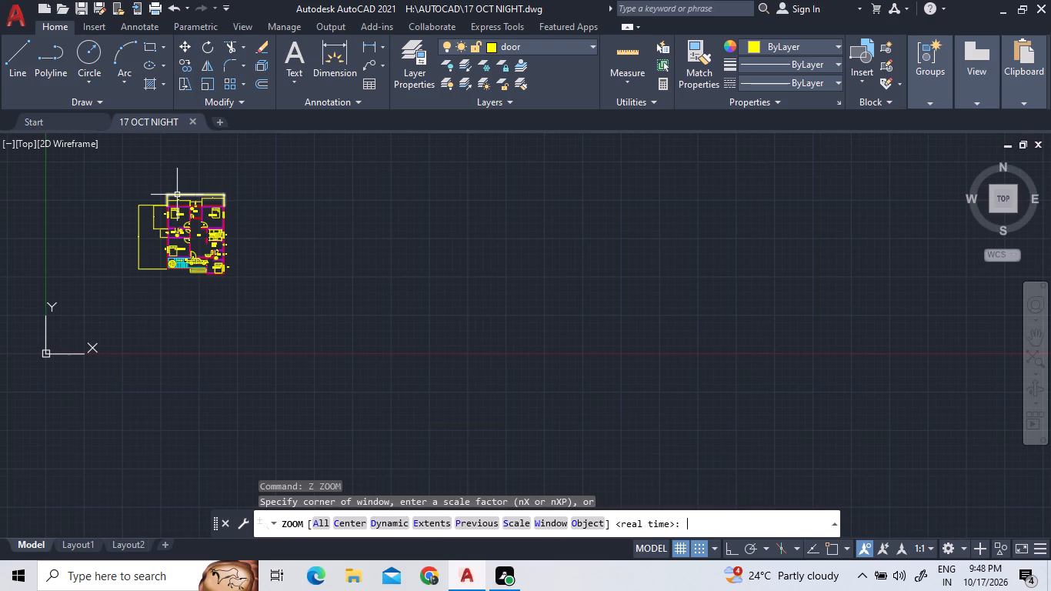
double_click(553, 528)
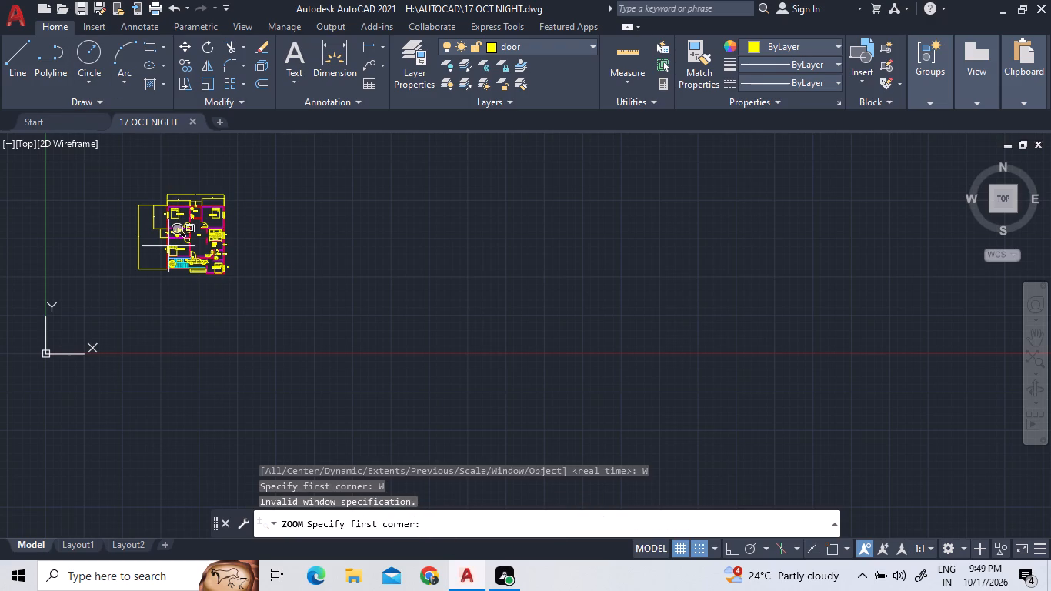
double_click(99, 186)
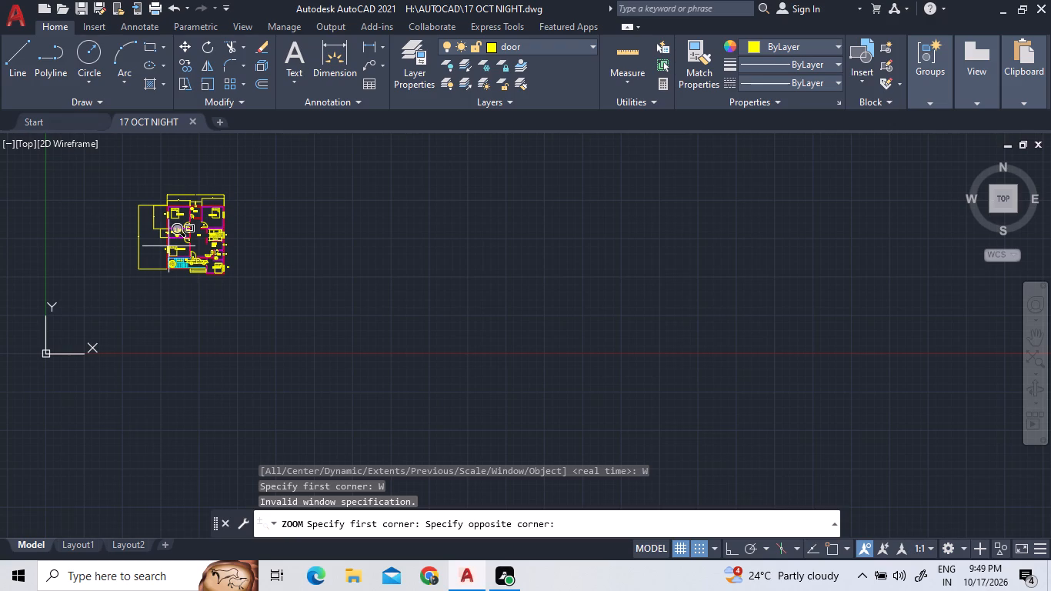
left_click(202, 255)
left_click(214, 259)
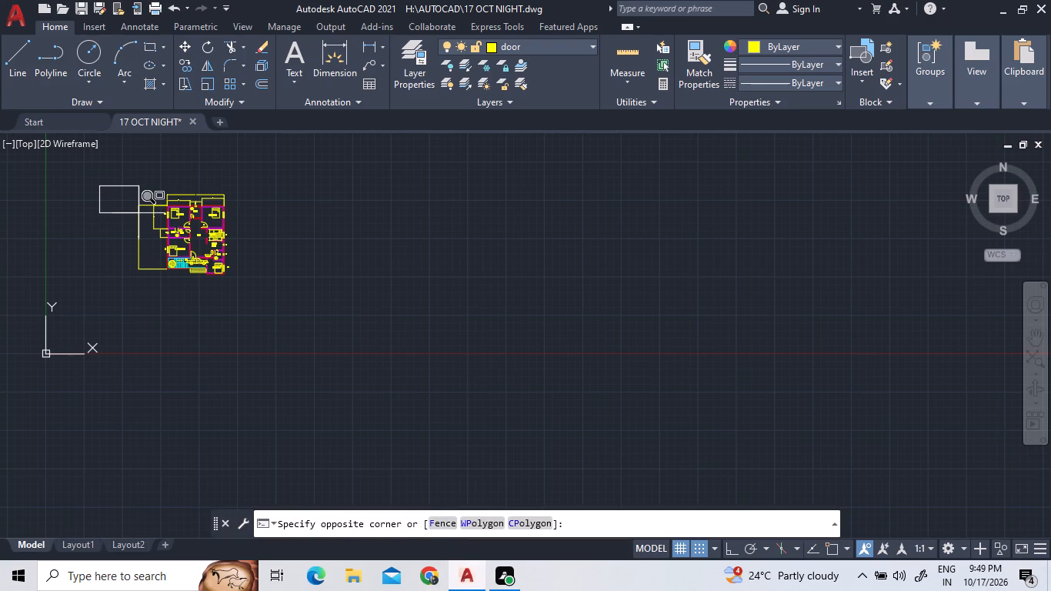
left_click(84, 7)
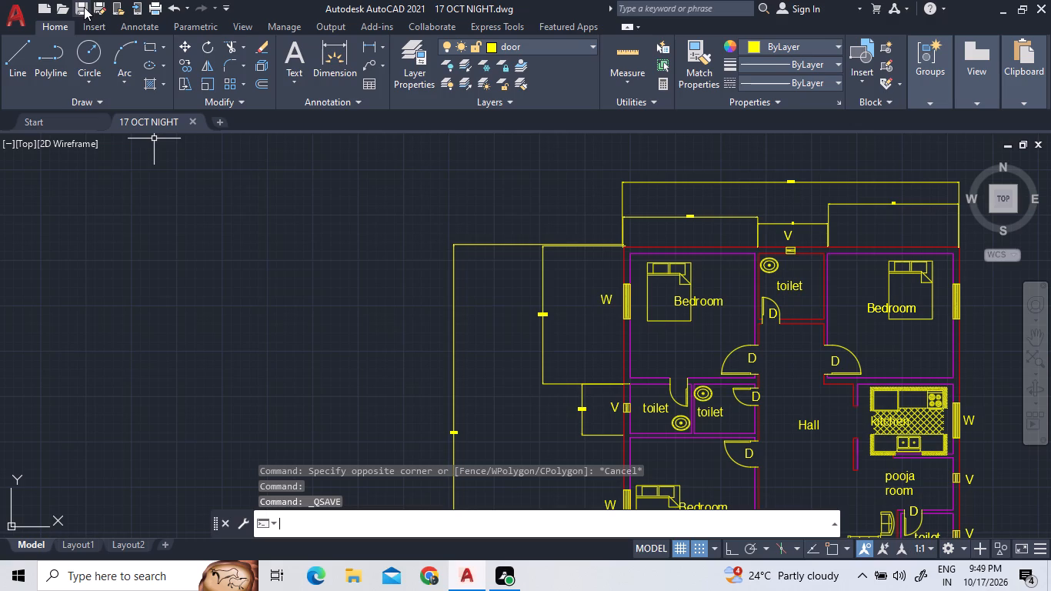
Open DesignCenter, look through the Home - Space Planner.dwg blocks, and display the blocks of House Designer.dwg.
scroll(298, 243, "down", 3)
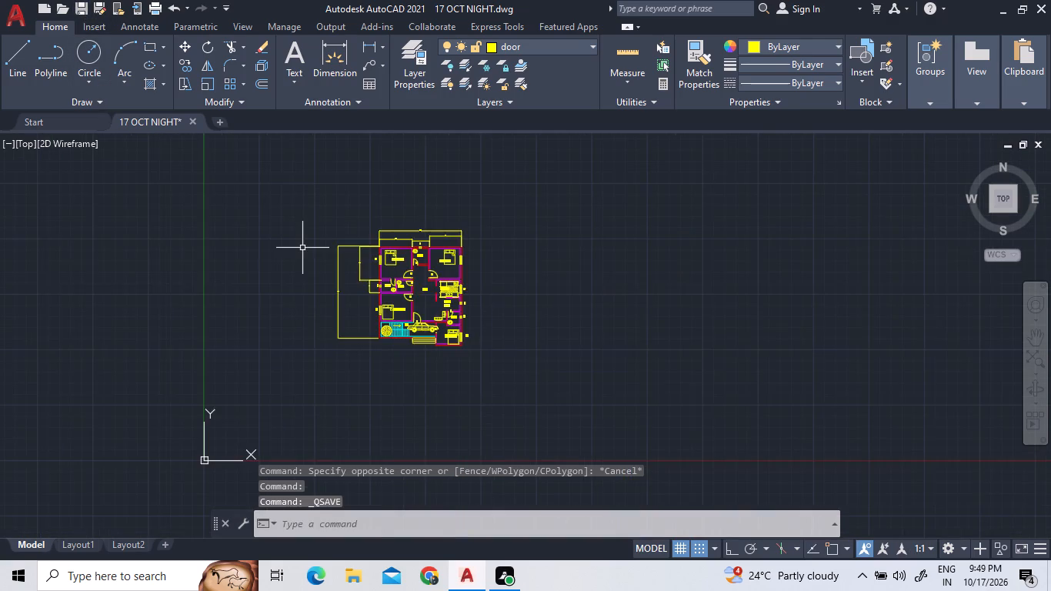
scroll(302, 248, "down", 2)
scroll(302, 248, "up", 2)
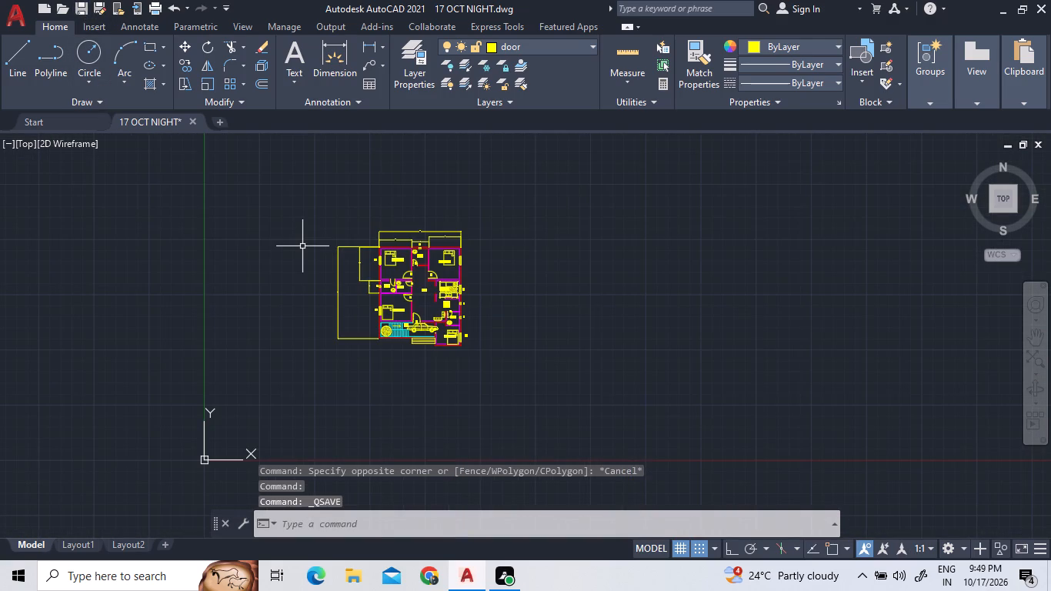
type("DC")
key("space")
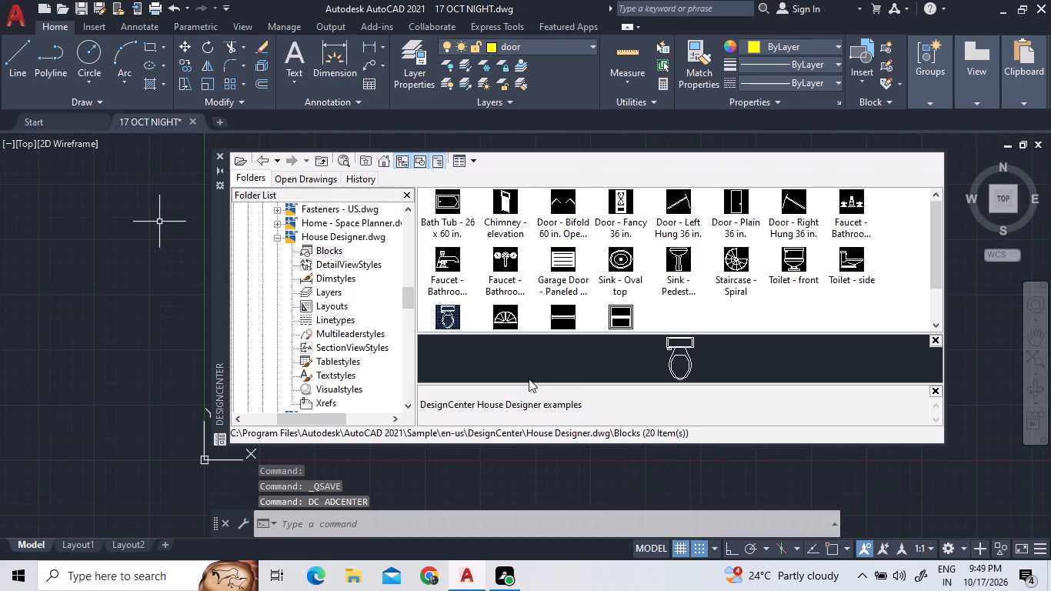
left_click(504, 304)
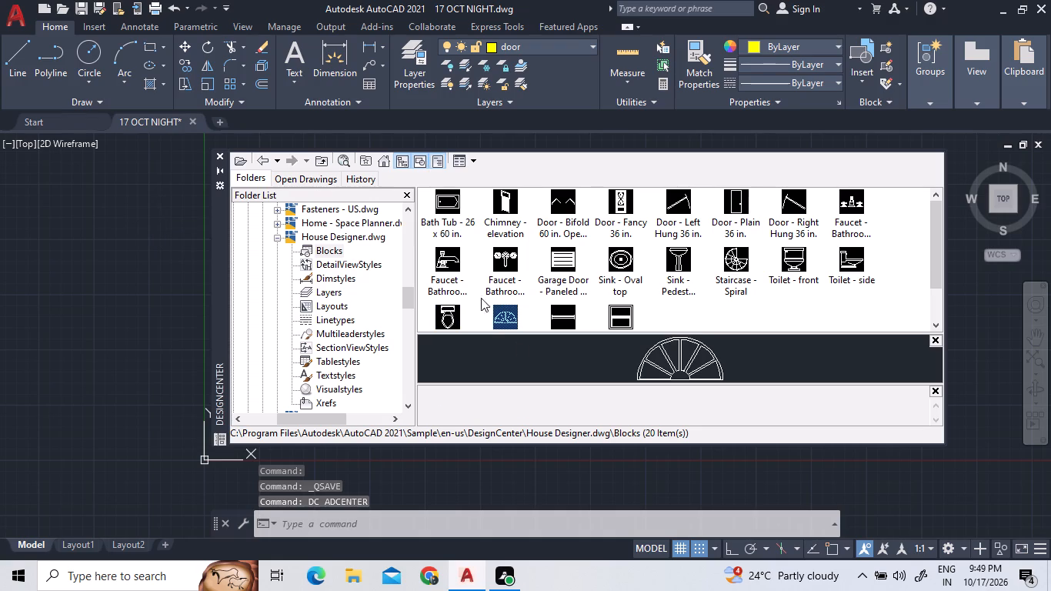
left_click(456, 314)
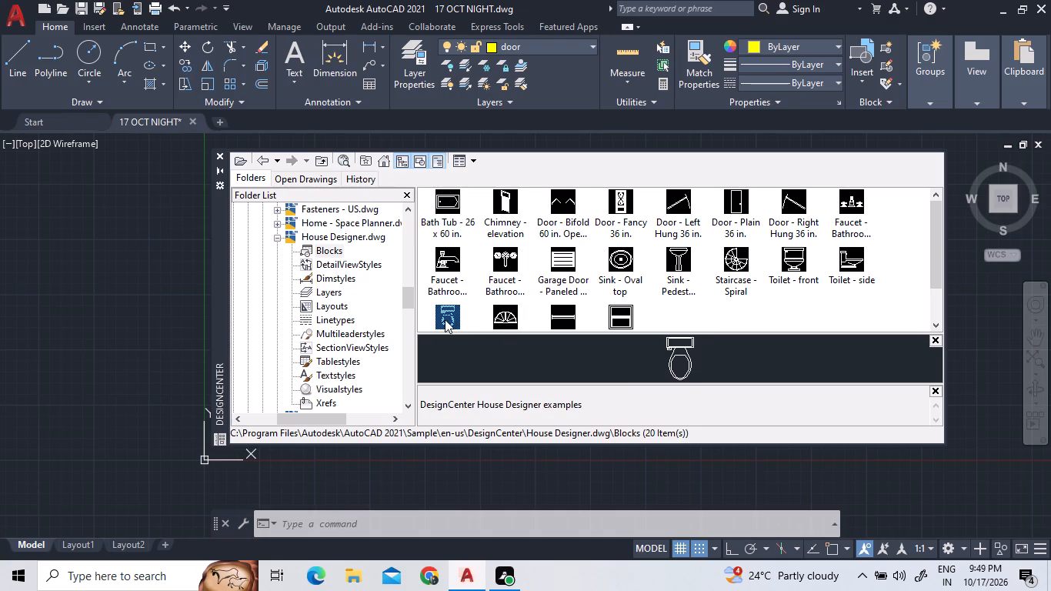
left_click(274, 239)
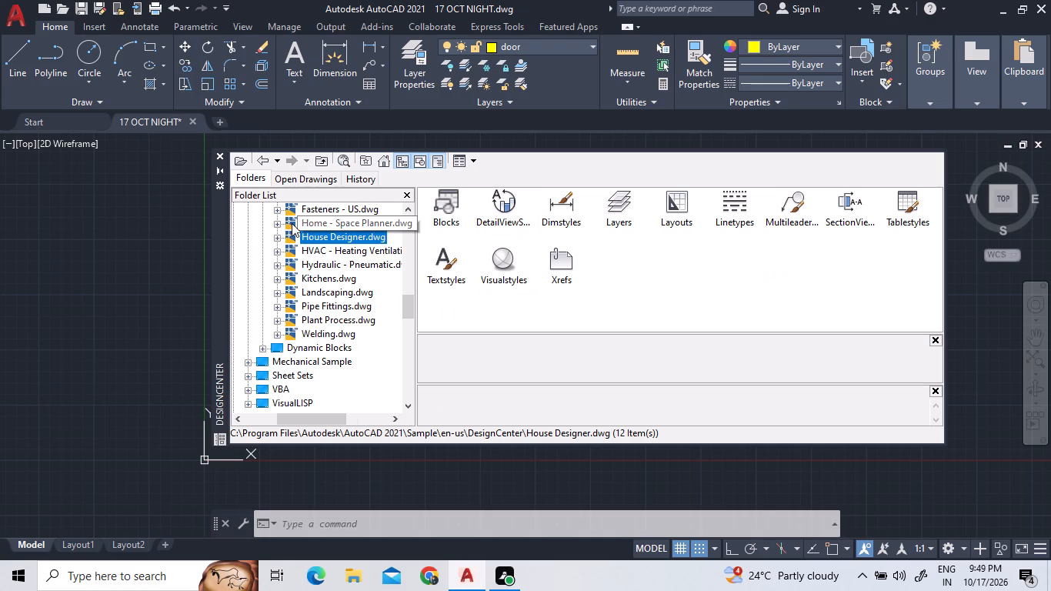
left_click(292, 222)
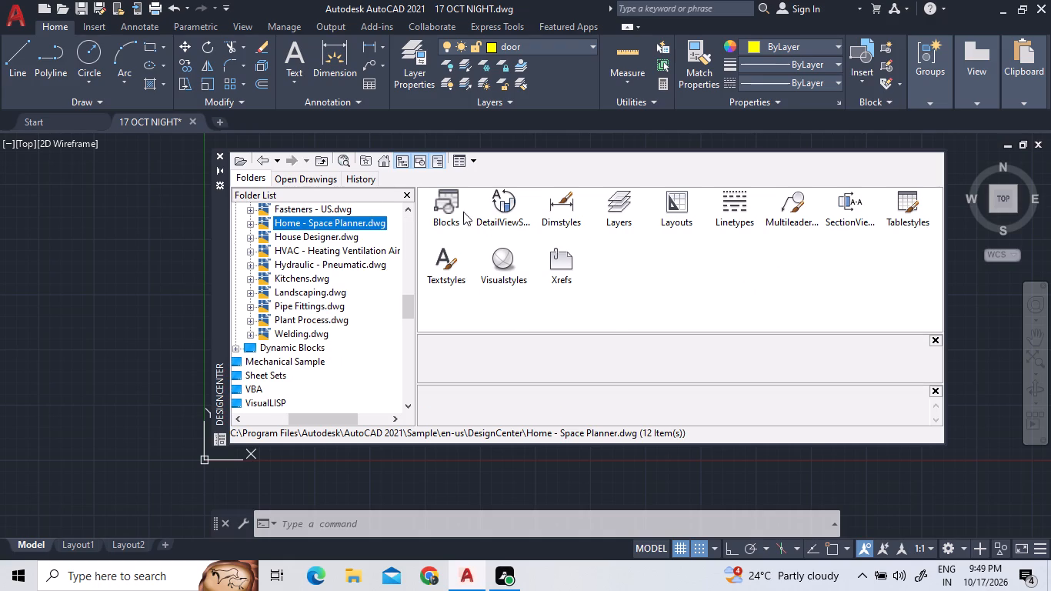
double_click(455, 210)
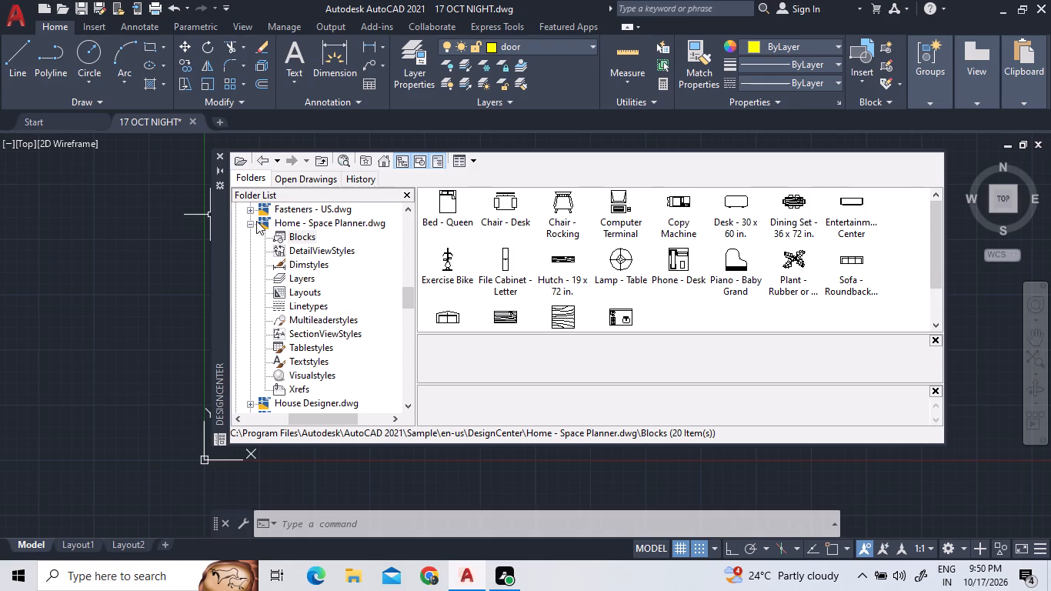
left_click(252, 221)
left_click(288, 239)
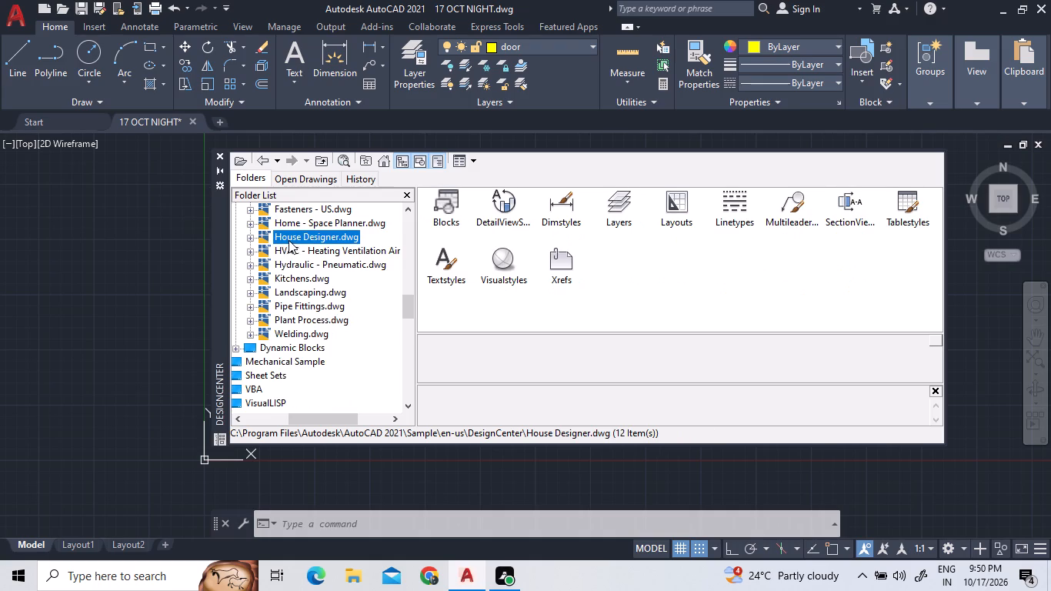
double_click(446, 203)
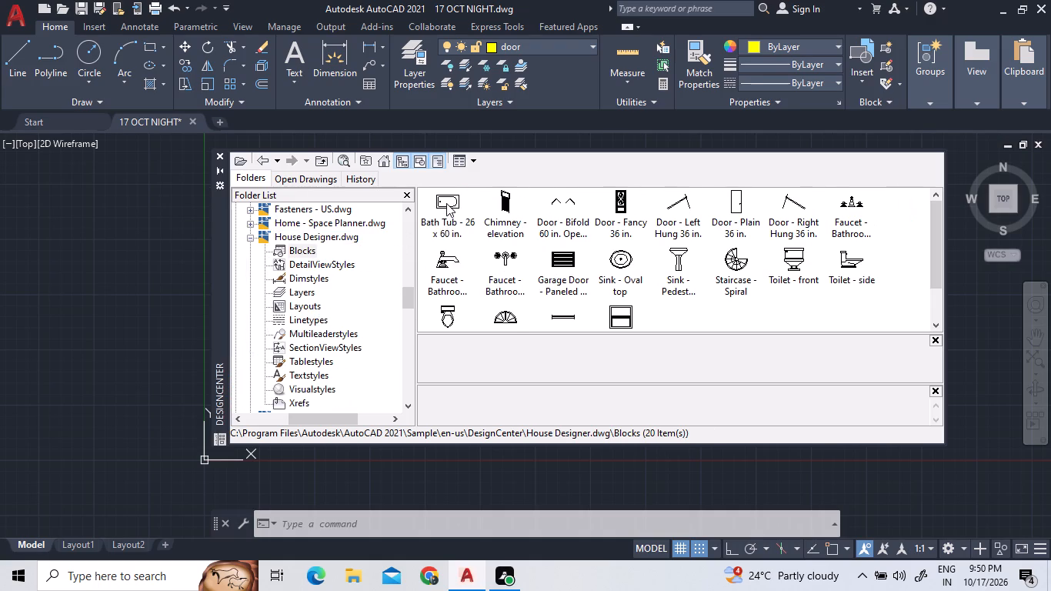
Insert the Toilet - top block at scale 1 and rotation 0 in the empty area beside the plan, and close DesignCenter.
left_click(445, 314)
left_click_drag(445, 314, 314, 301)
left_click_drag(299, 299, 90, 290)
double_click(90, 290)
triple_click(90, 295)
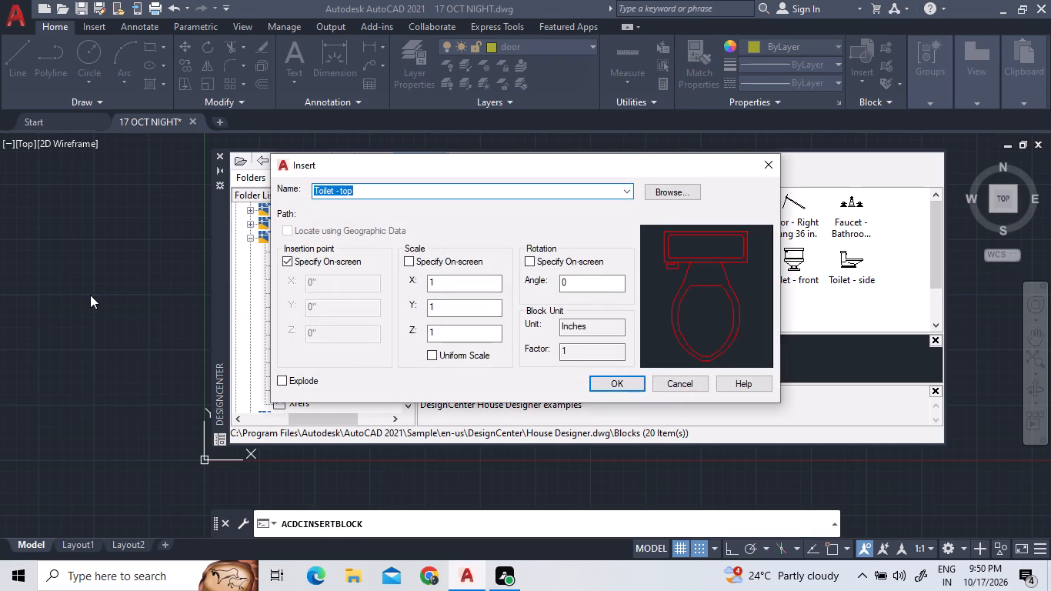
left_click(616, 382)
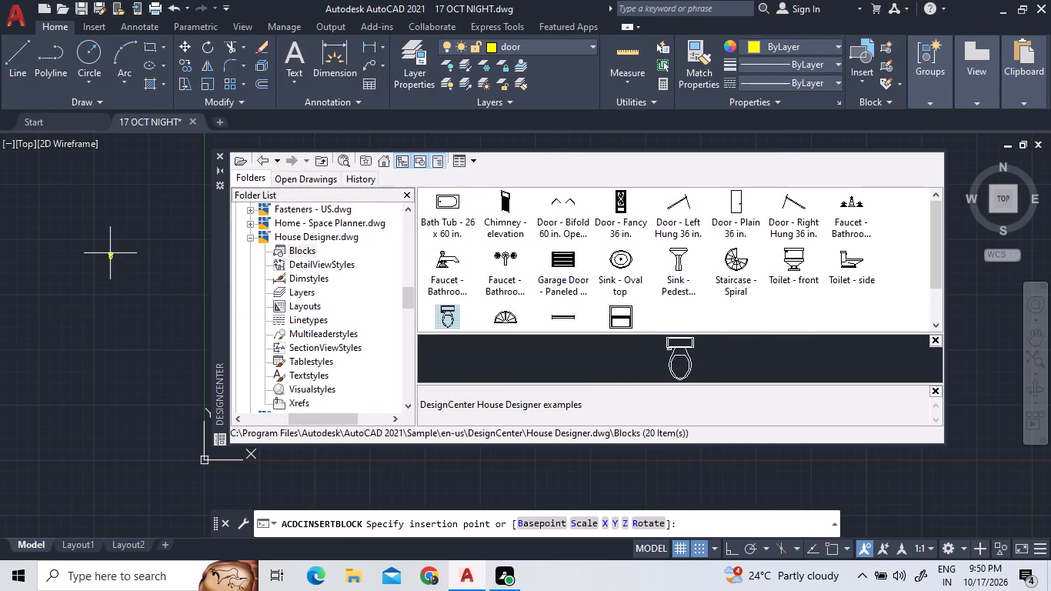
left_click(110, 253)
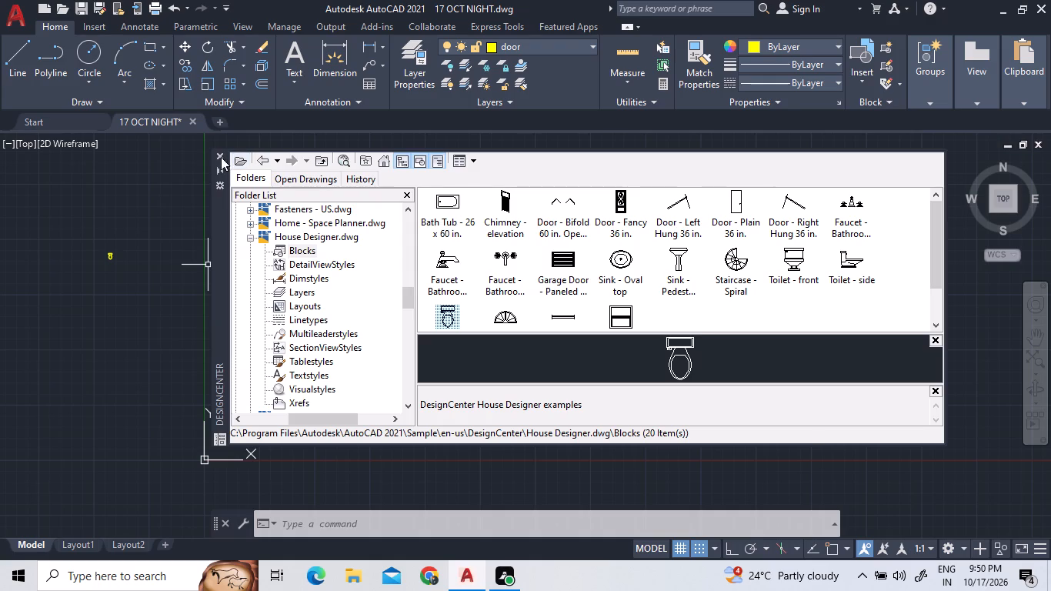
triple_click(221, 157)
Move the inserted toilet block into the upper corner of the toilet room beside the outer wall, above the lower-left bedroom.
left_click(87, 279)
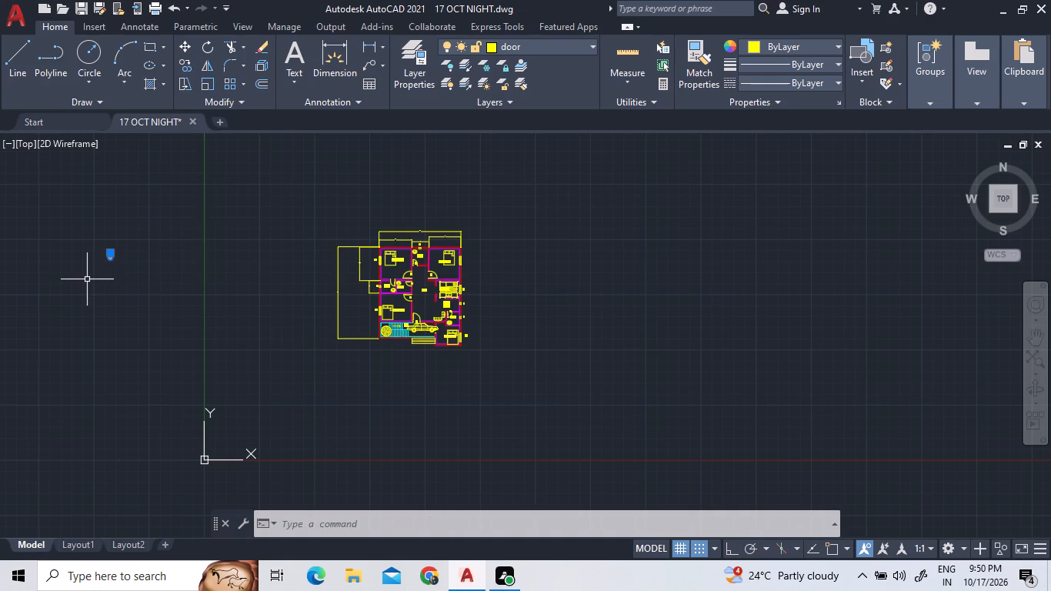
right_click(88, 278)
triple_click(130, 299)
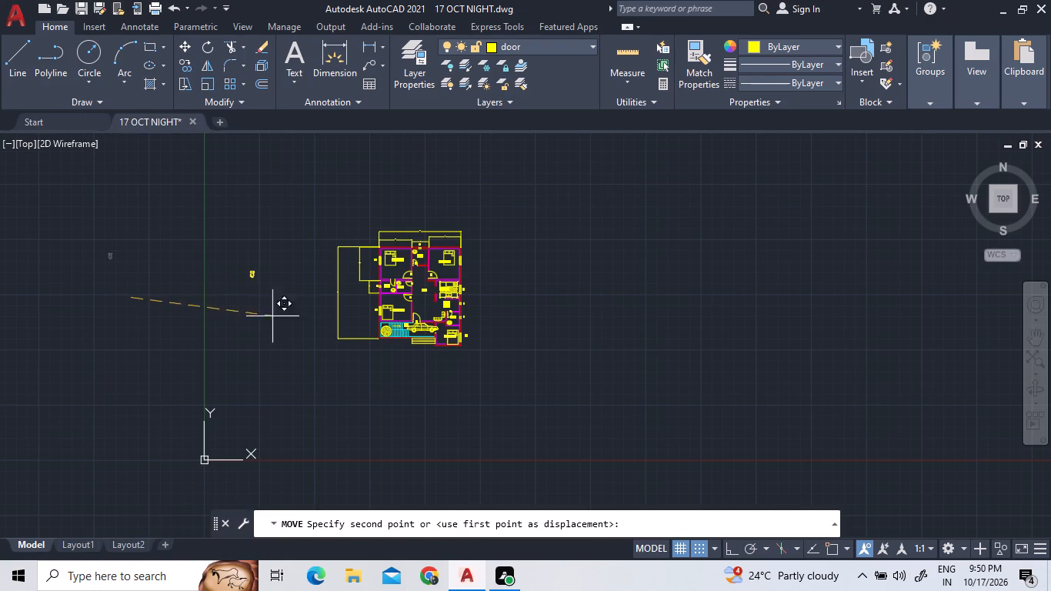
scroll(448, 317, "up", 3)
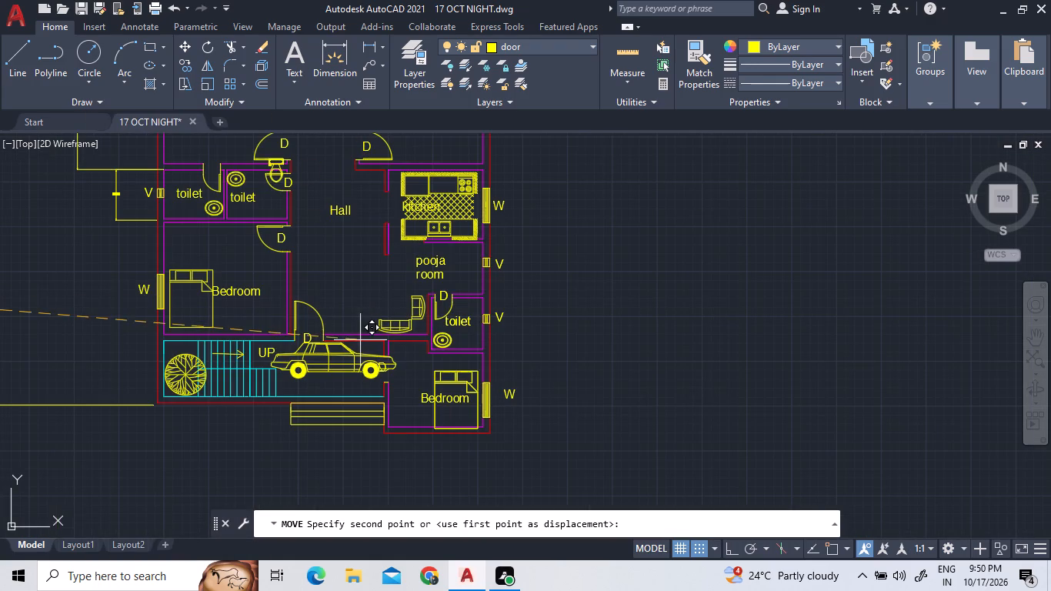
scroll(268, 364, "up", 1)
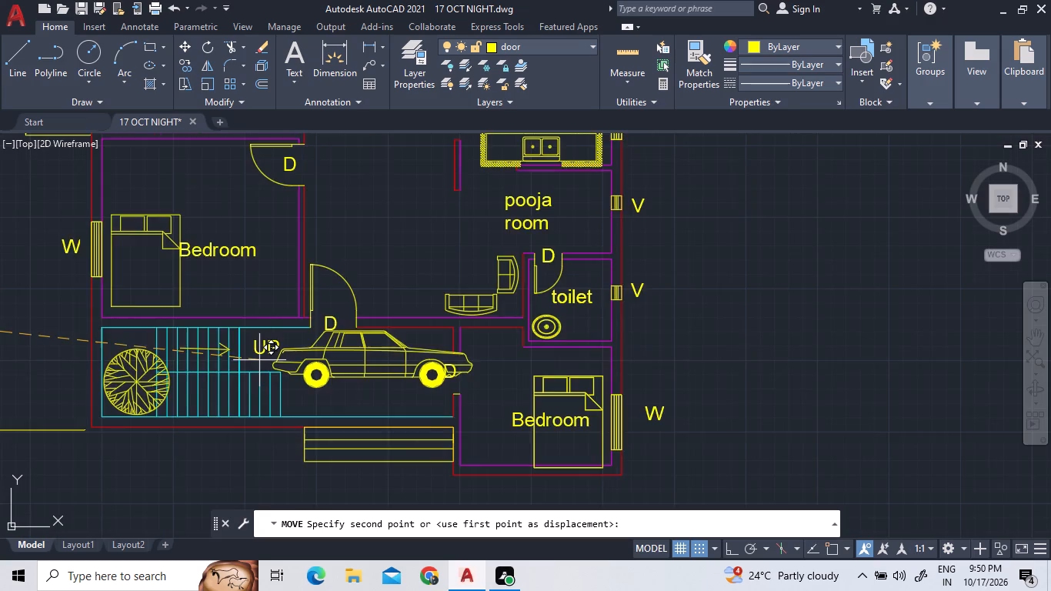
scroll(259, 360, "down", 1)
scroll(259, 351, "up", 1)
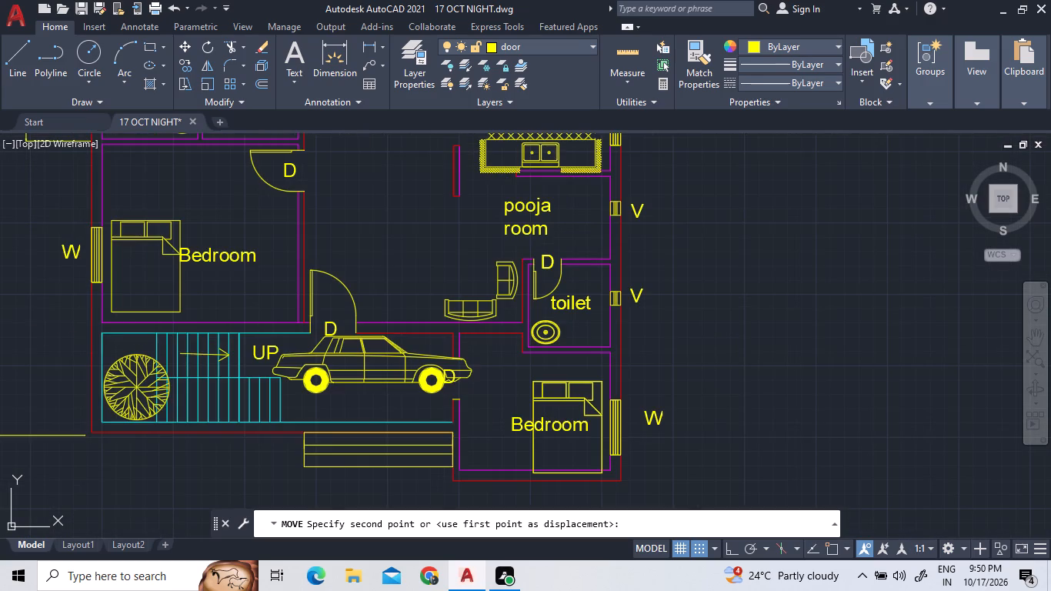
scroll(259, 355, "down", 1)
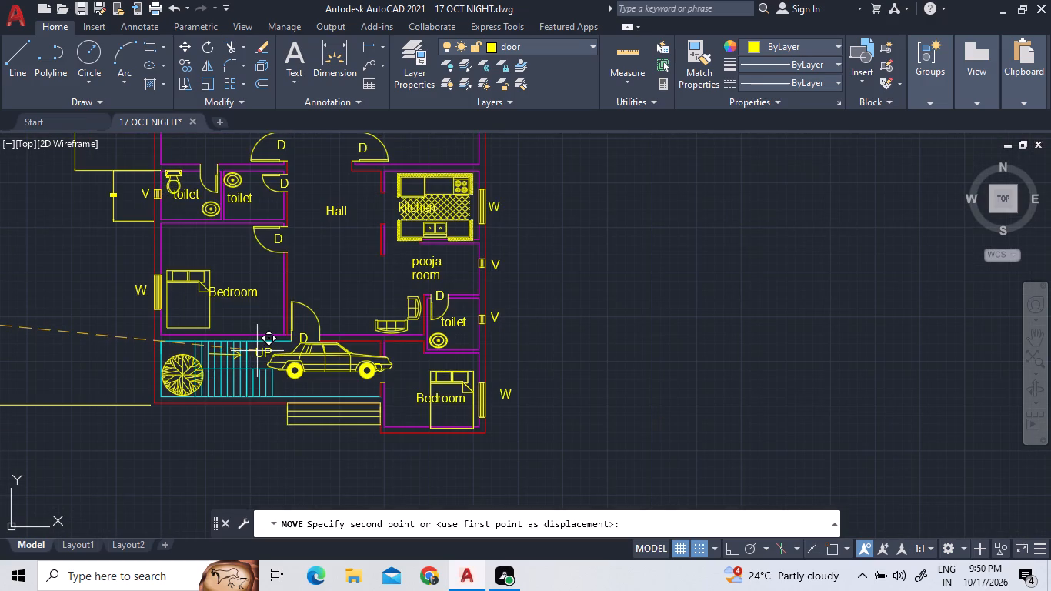
triple_click(257, 352)
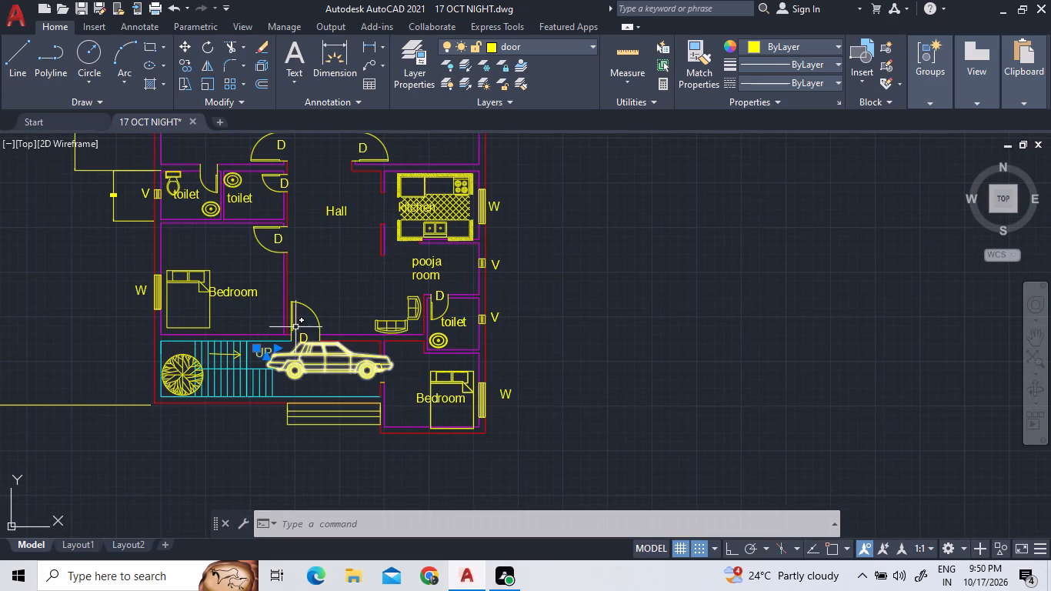
Copy the placed toilet block into the adjacent toilet room, the one below the pooja room, and the one between the two upper bedrooms.
scroll(178, 181, "up", 2)
left_click(202, 192)
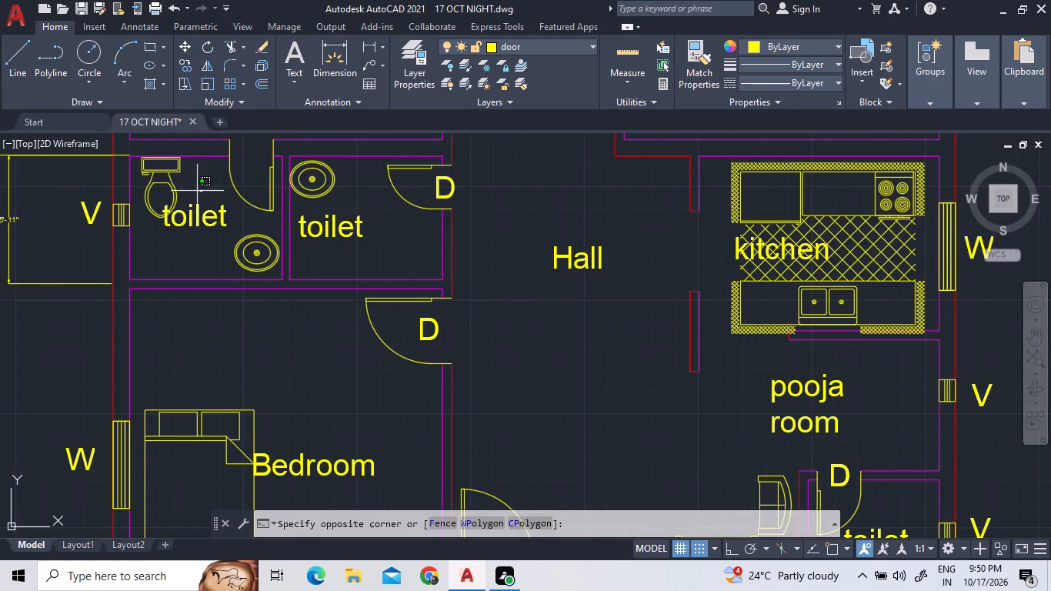
left_click(149, 175)
right_click(149, 175)
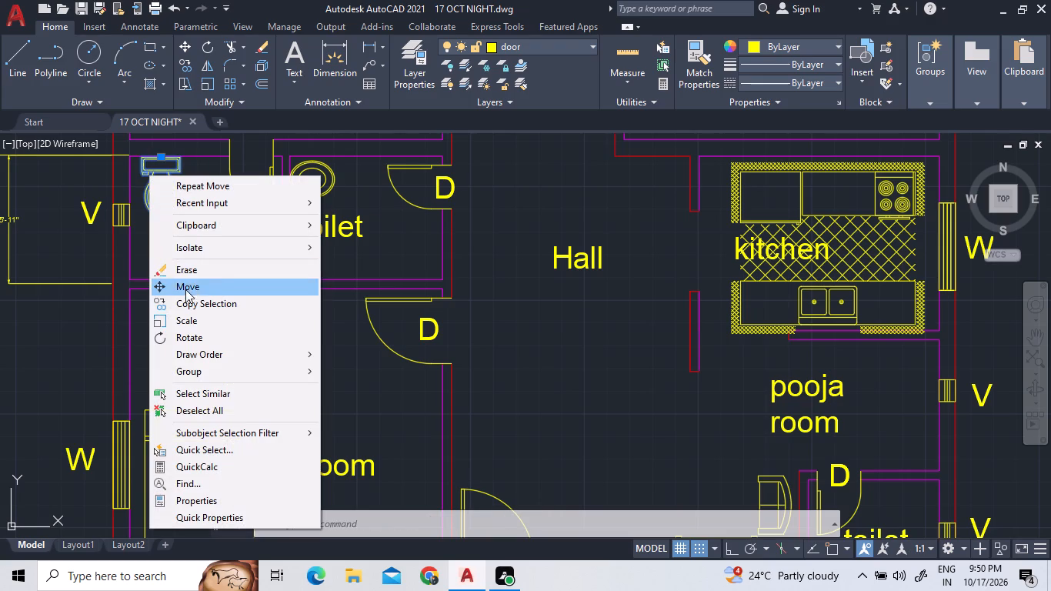
double_click(189, 302)
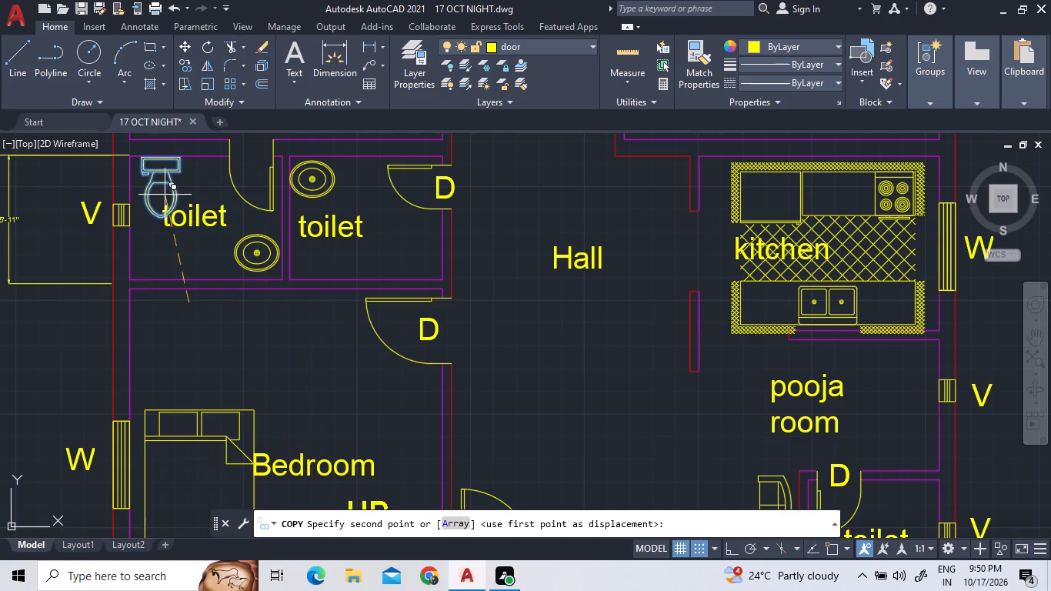
left_click(422, 364)
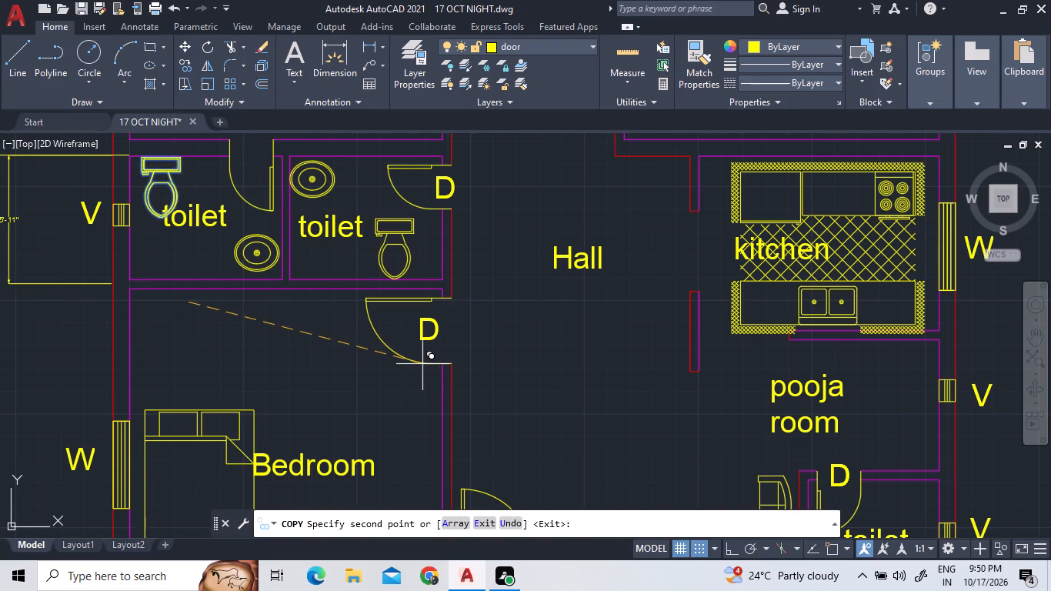
scroll(419, 306, "down", 1)
scroll(772, 428, "down", 1)
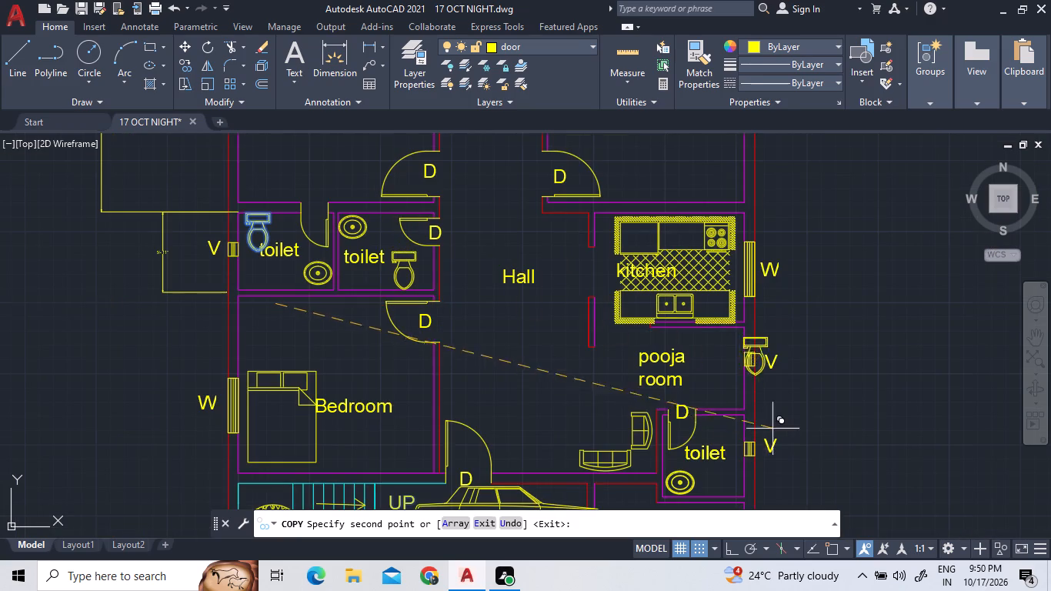
scroll(772, 429, "down", 1)
scroll(765, 474, "up", 2)
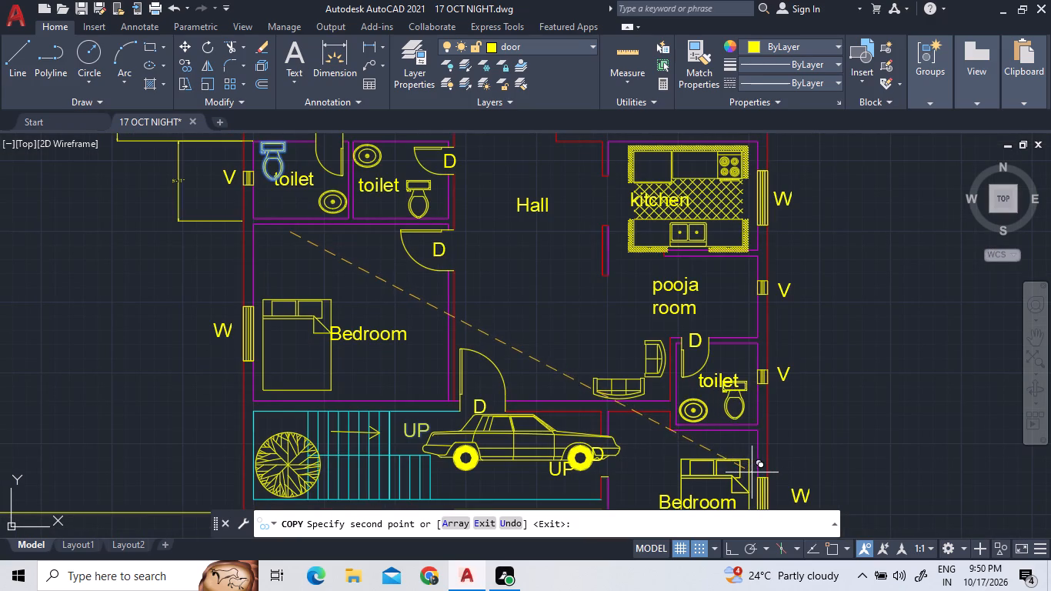
double_click(763, 469)
scroll(687, 386, "down", 2)
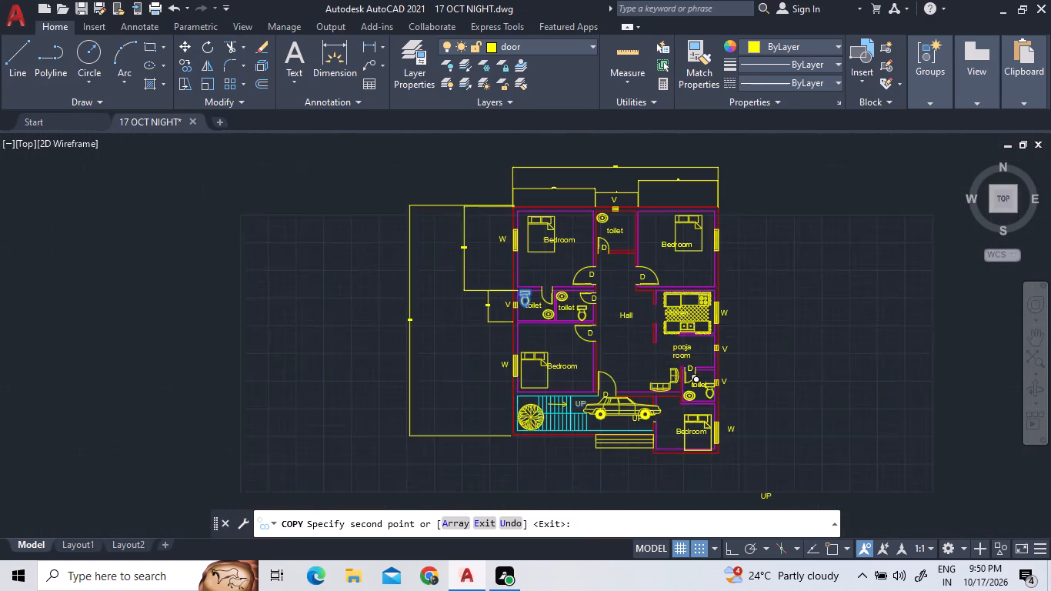
scroll(599, 247, "up", 2)
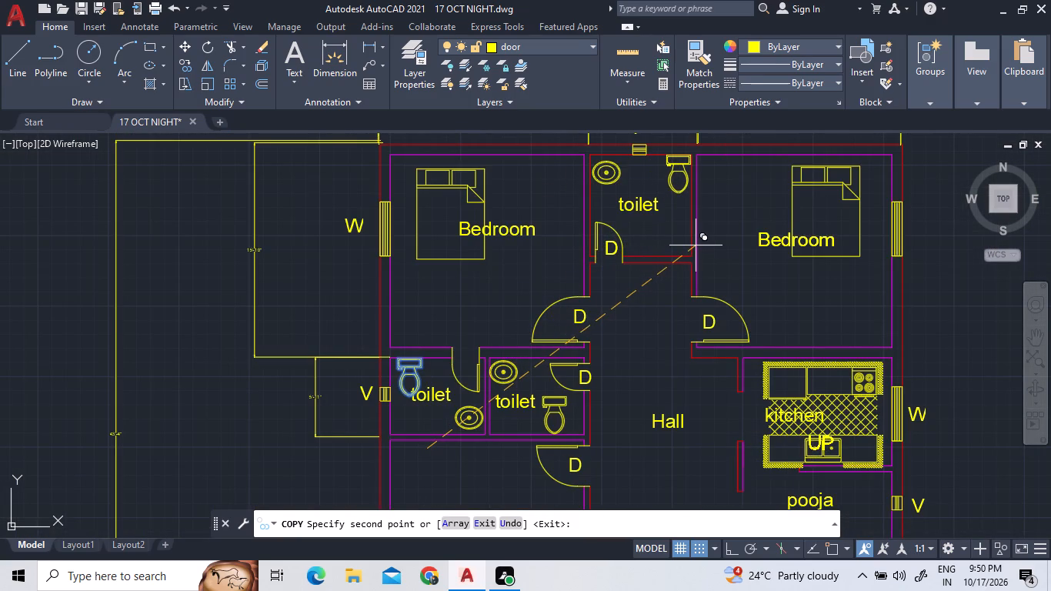
left_click(695, 246)
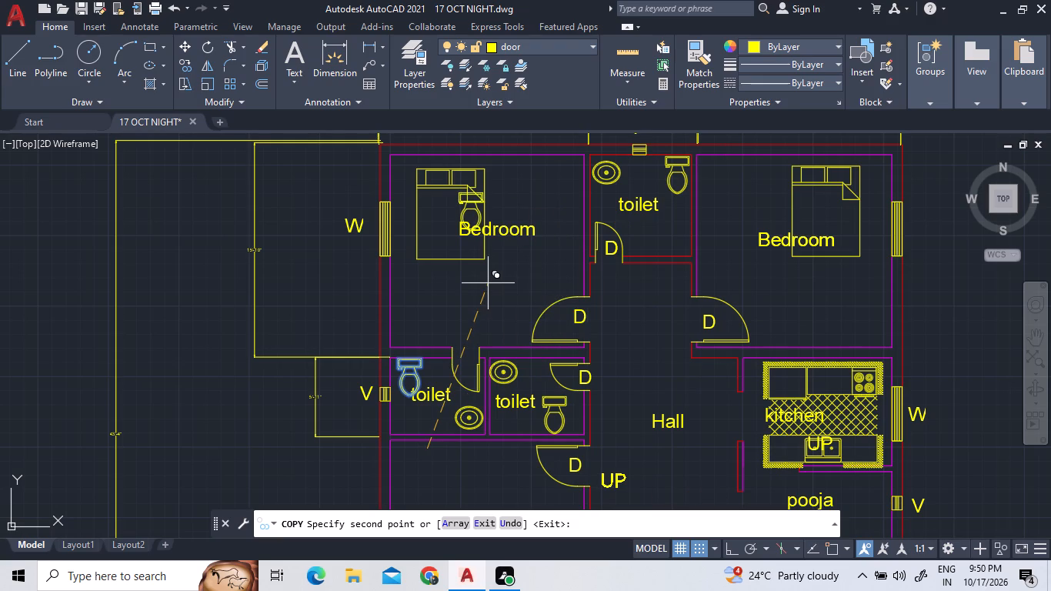
key("Escape")
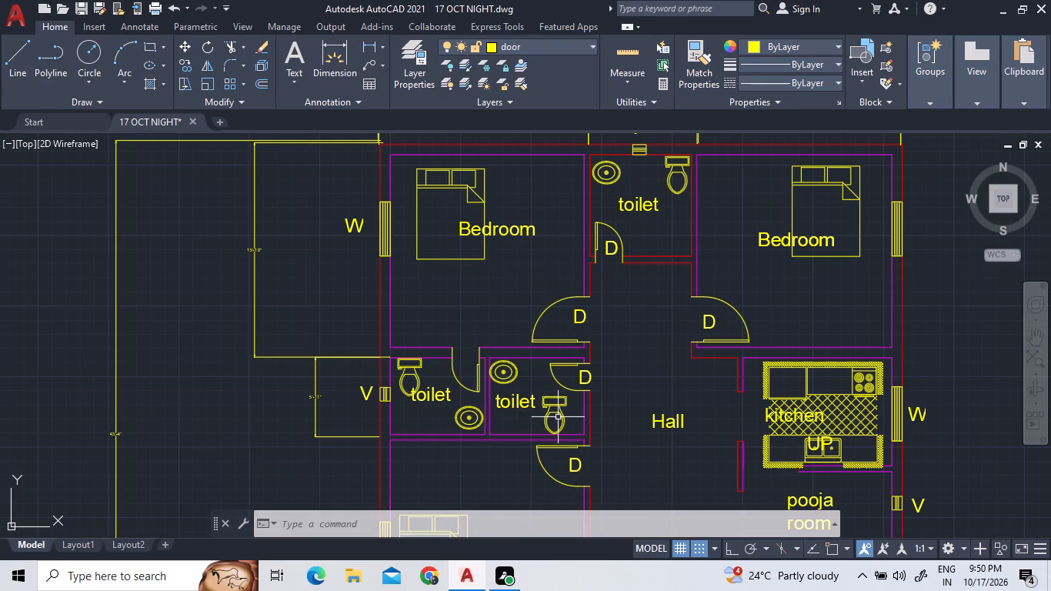
Rotate the toilet block in the toilet room beside the hall by 180° about its tank edge, with snap off and ortho on.
left_click(558, 409)
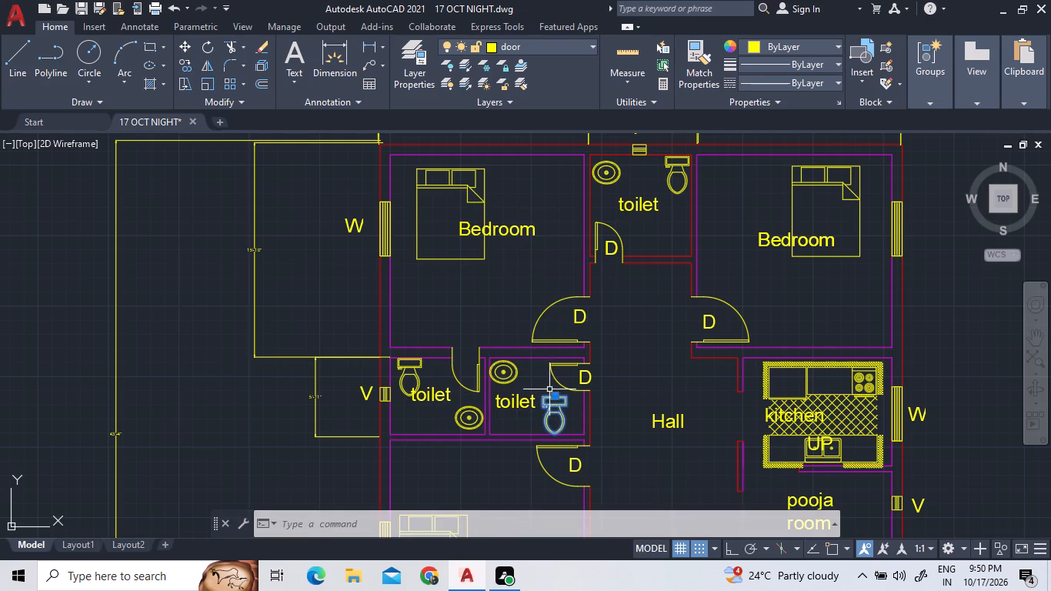
right_click(547, 392)
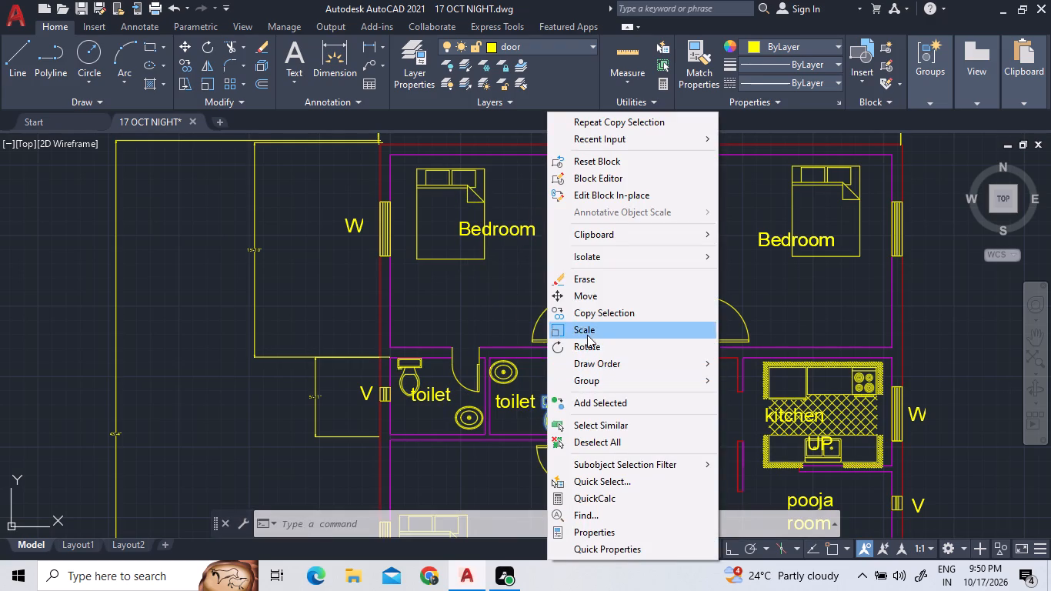
left_click(583, 343)
left_click(565, 397)
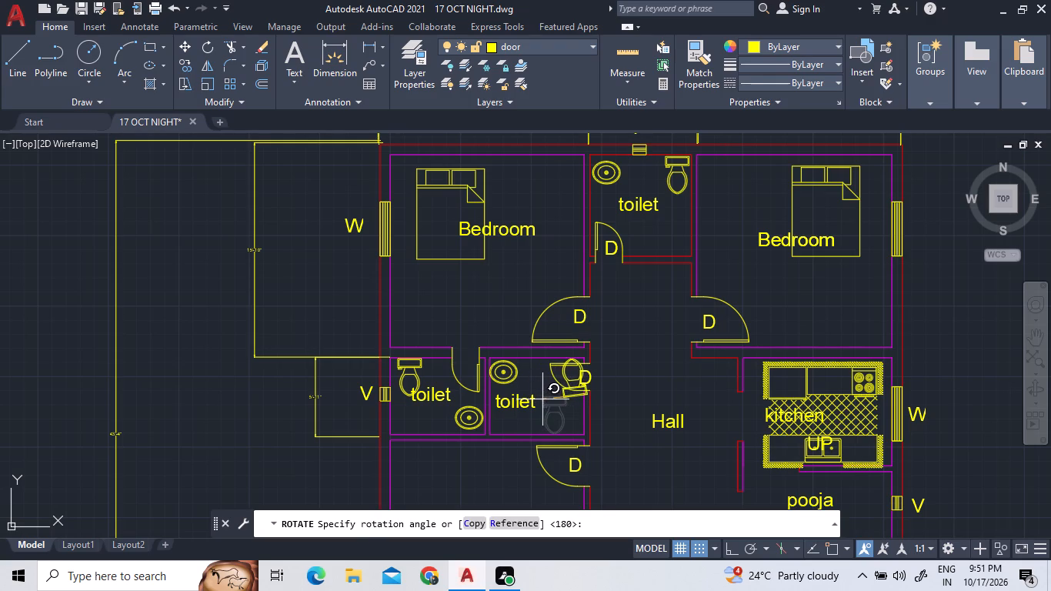
key("F9")
key("F8")
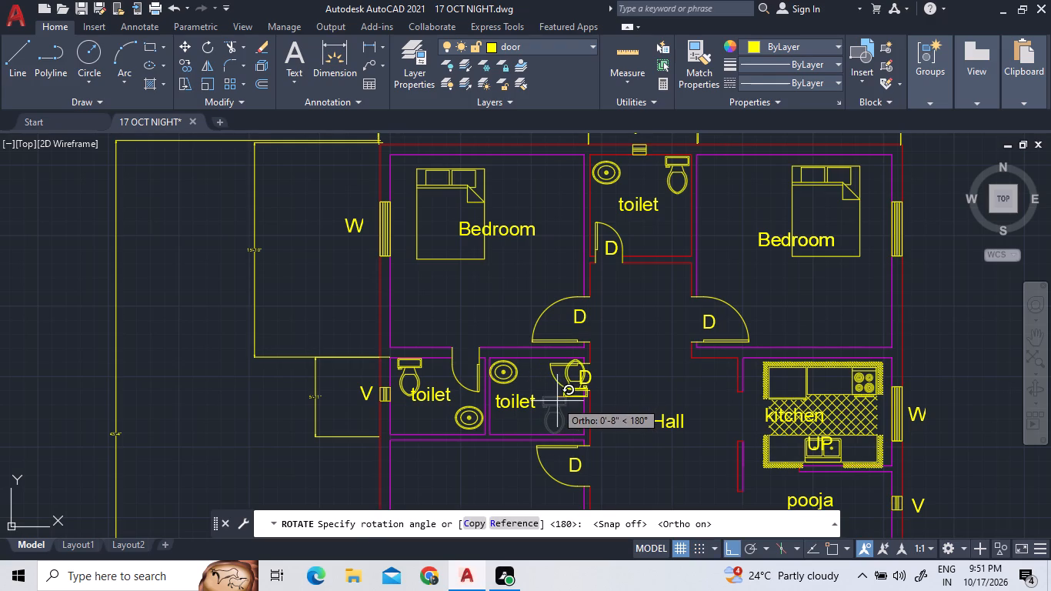
left_click(556, 404)
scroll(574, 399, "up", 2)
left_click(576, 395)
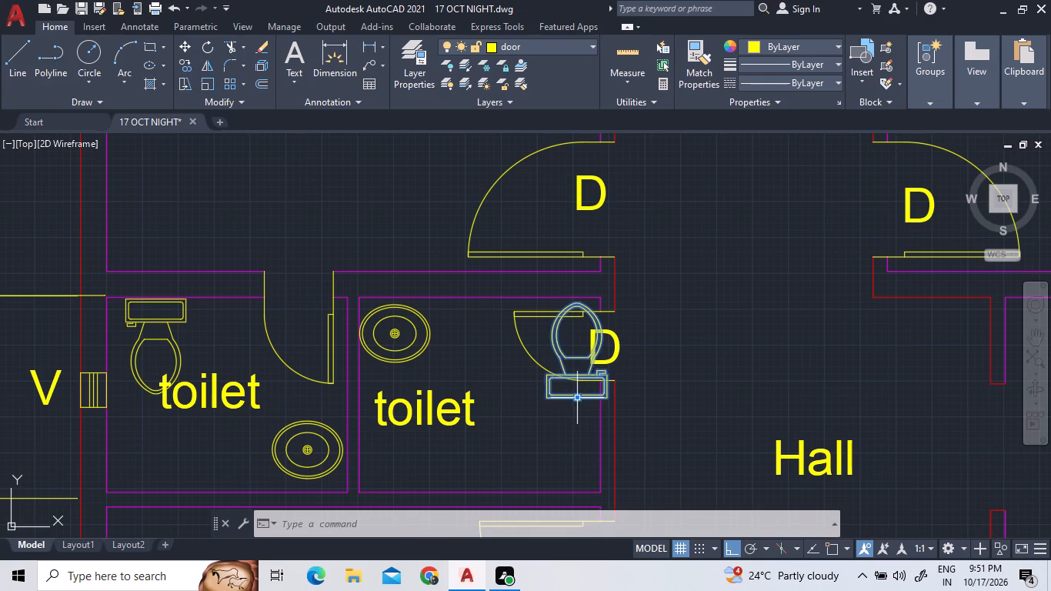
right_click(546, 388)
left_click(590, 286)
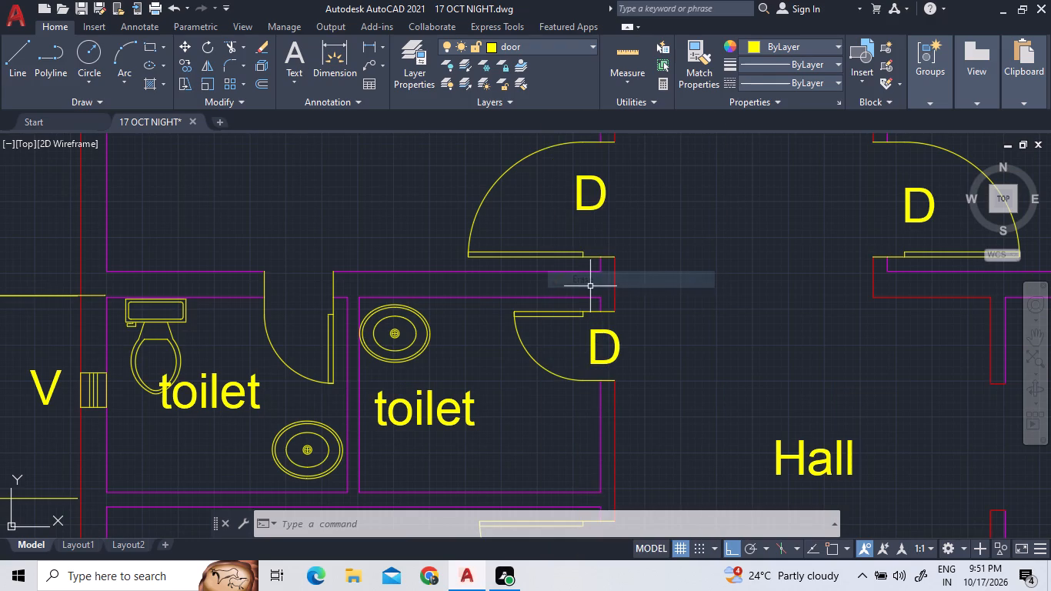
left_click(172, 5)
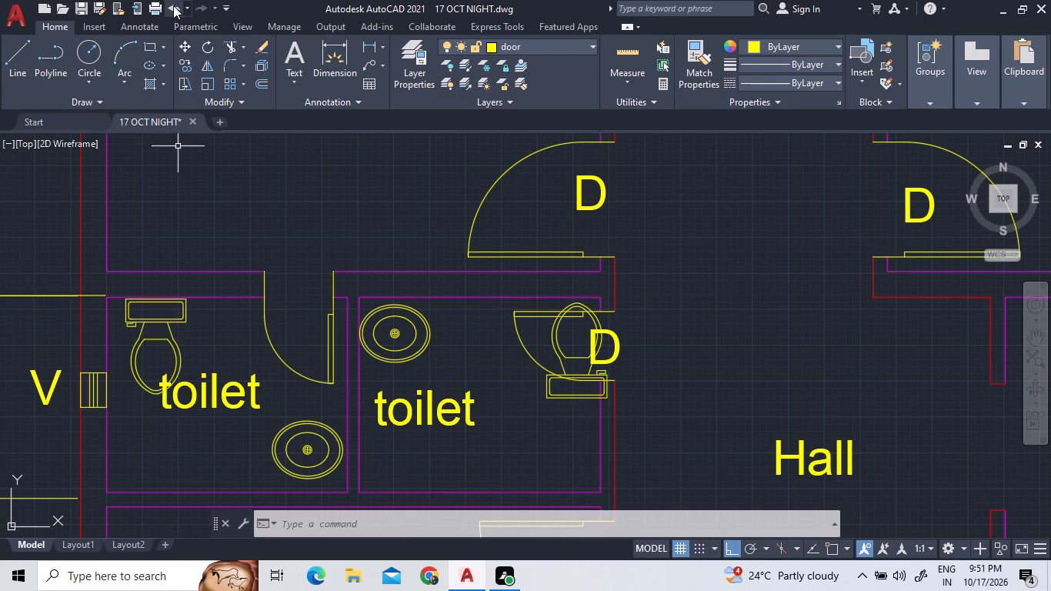
Move the rotated toilet block, with snap on and ortho off, so its tank sits against the lower wall of the toilet room beside the hall.
left_click(576, 409)
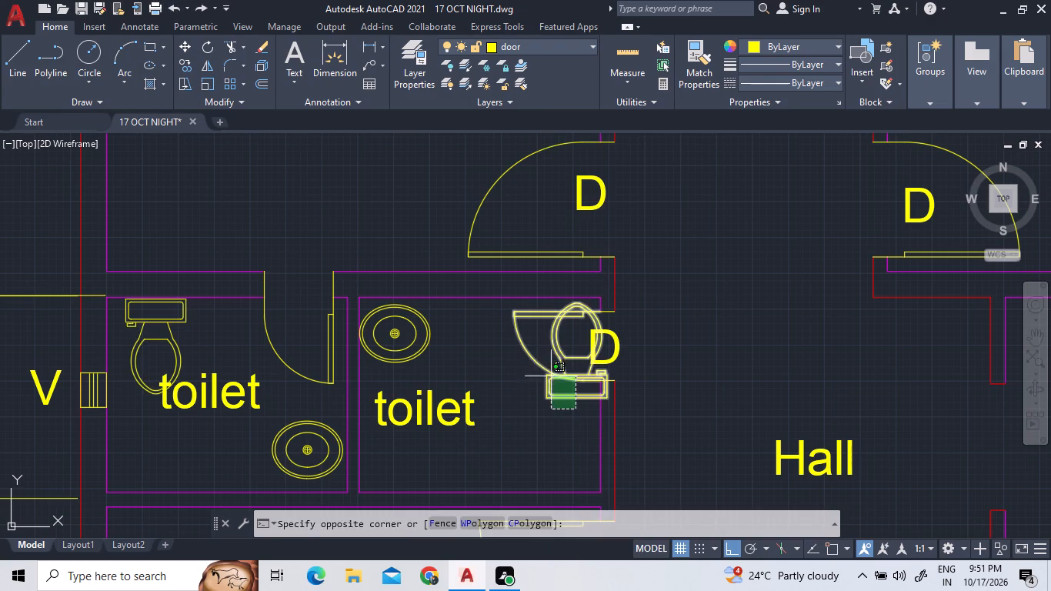
left_click(548, 390)
right_click(548, 390)
left_click(607, 292)
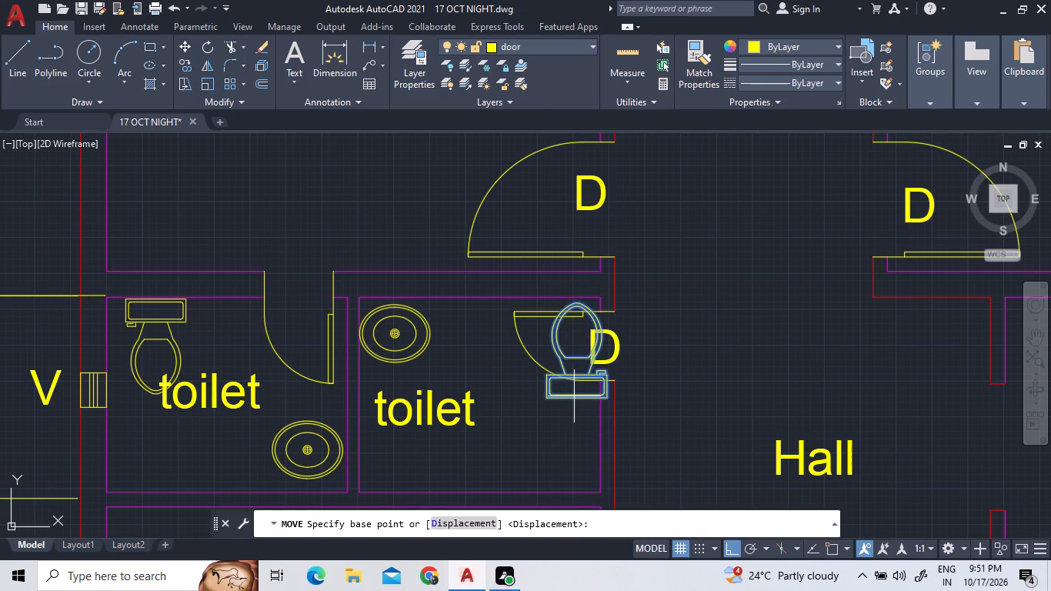
double_click(574, 397)
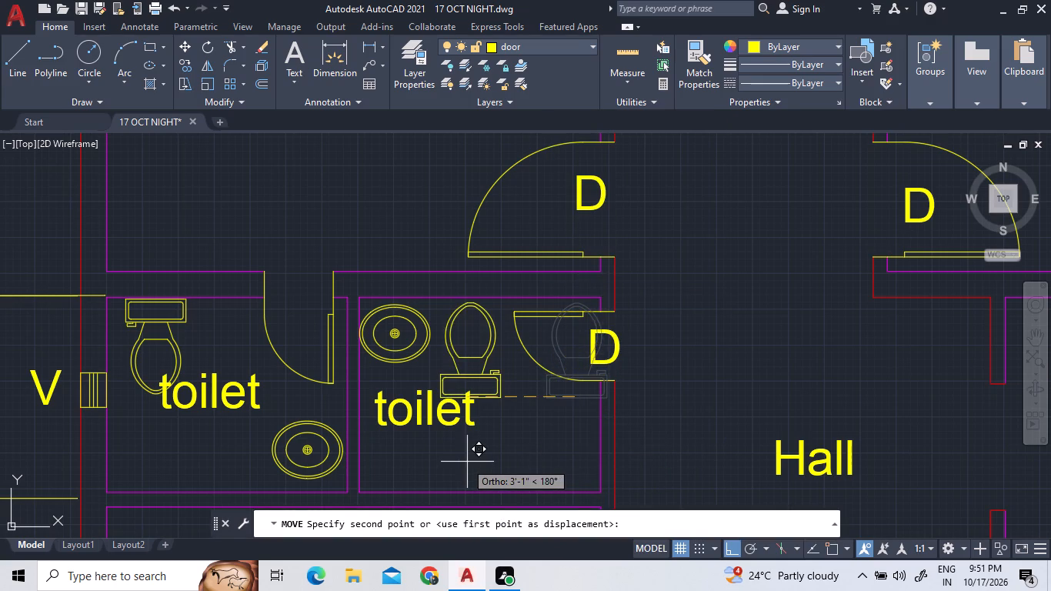
key("F9")
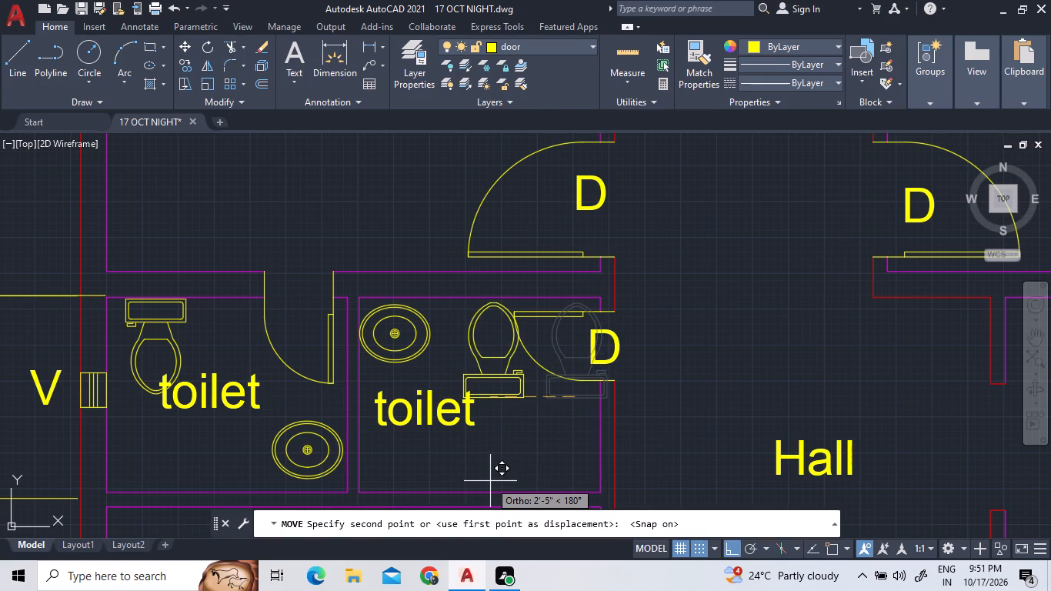
key("F8")
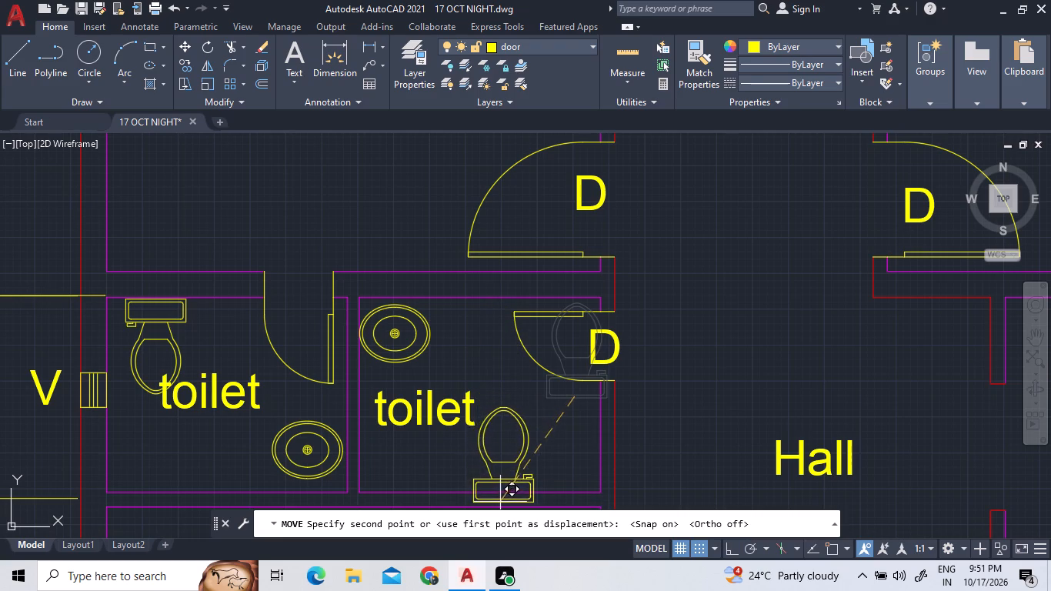
scroll(517, 489, "up", 2)
scroll(517, 466, "down", 1)
scroll(497, 519, "up", 2)
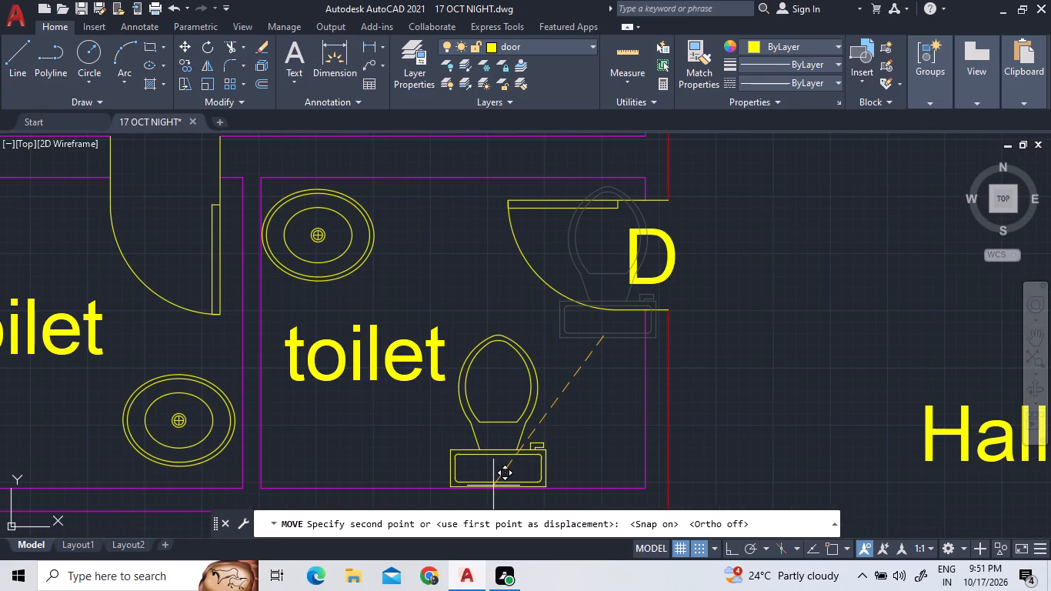
triple_click(493, 486)
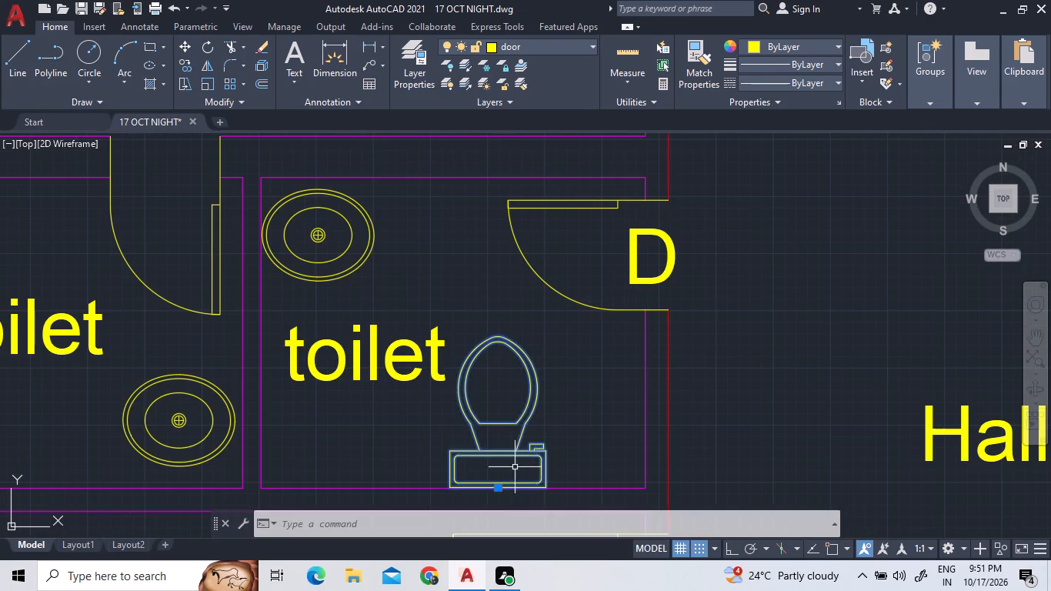
Move the toilet block below the pooja room up against its room's upper wall, together with the still-selected rotated toilet block.
scroll(527, 449, "down", 4)
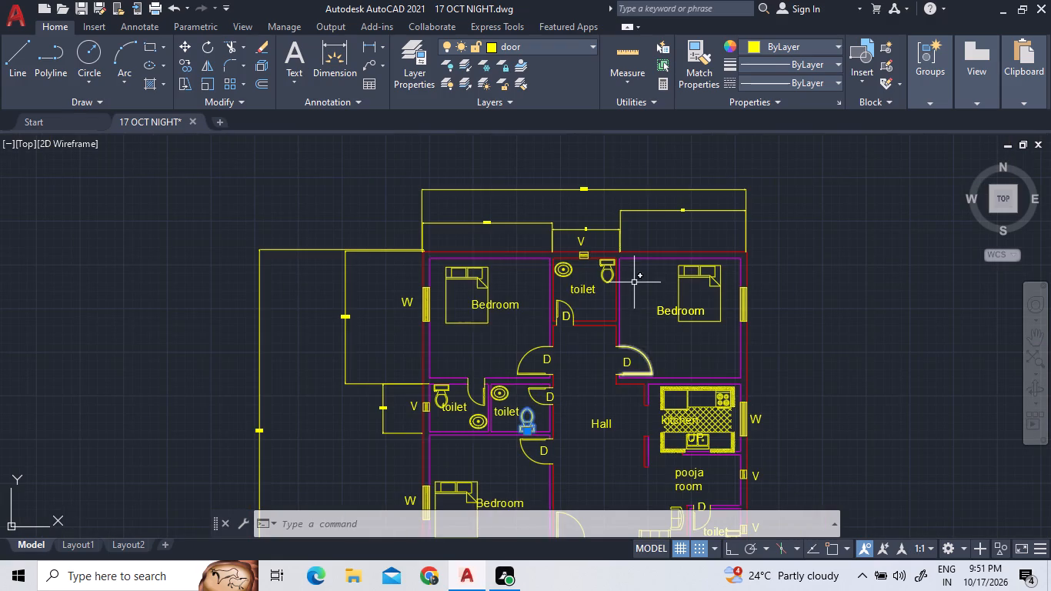
scroll(633, 282, "down", 1)
scroll(731, 536, "up", 1)
scroll(666, 452, "up", 2)
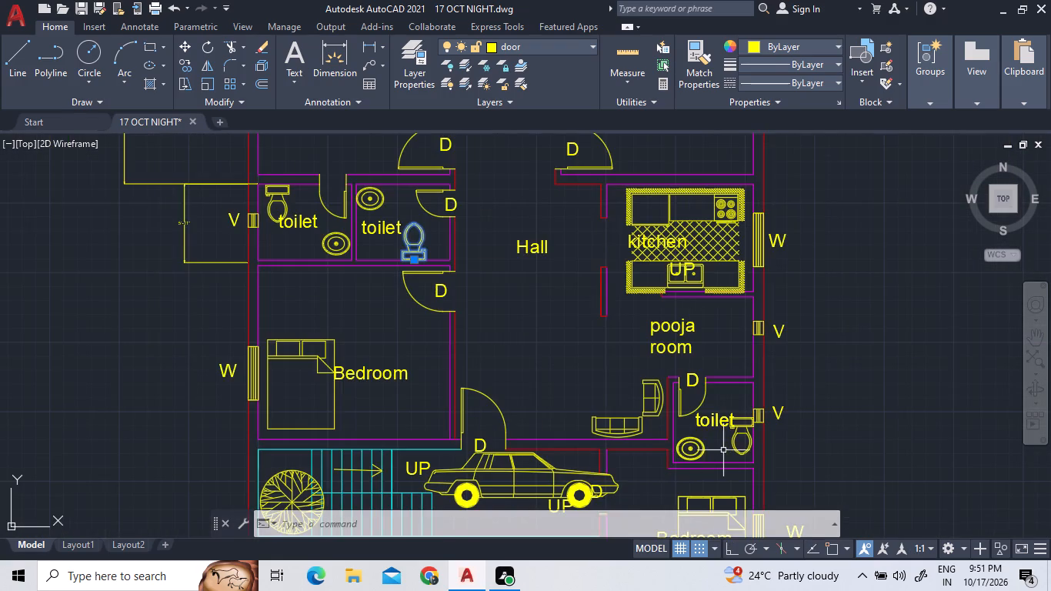
scroll(734, 453, "up", 2)
double_click(753, 426)
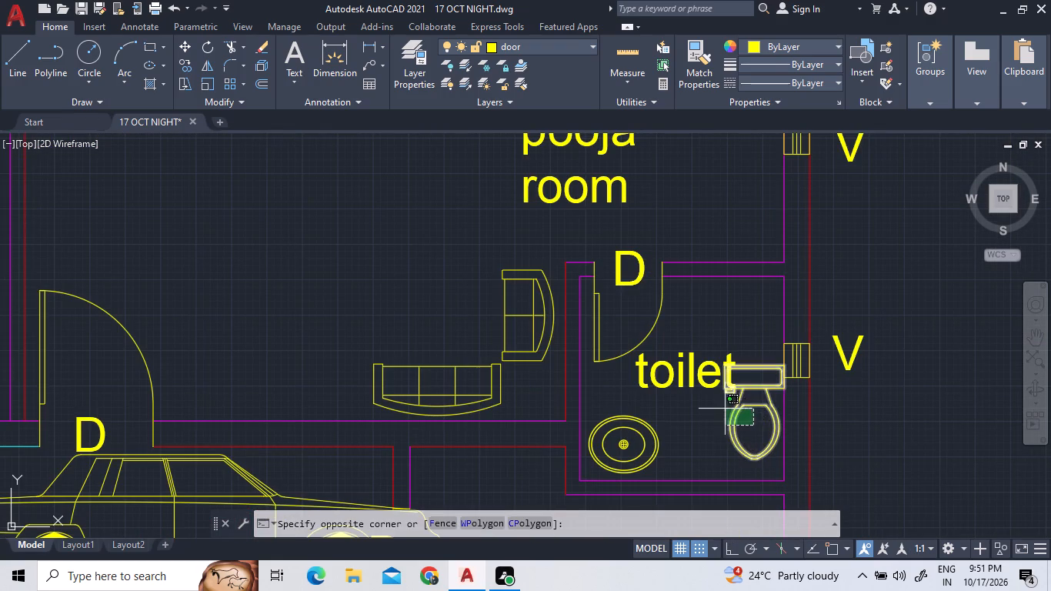
left_click(722, 407)
right_click(758, 376)
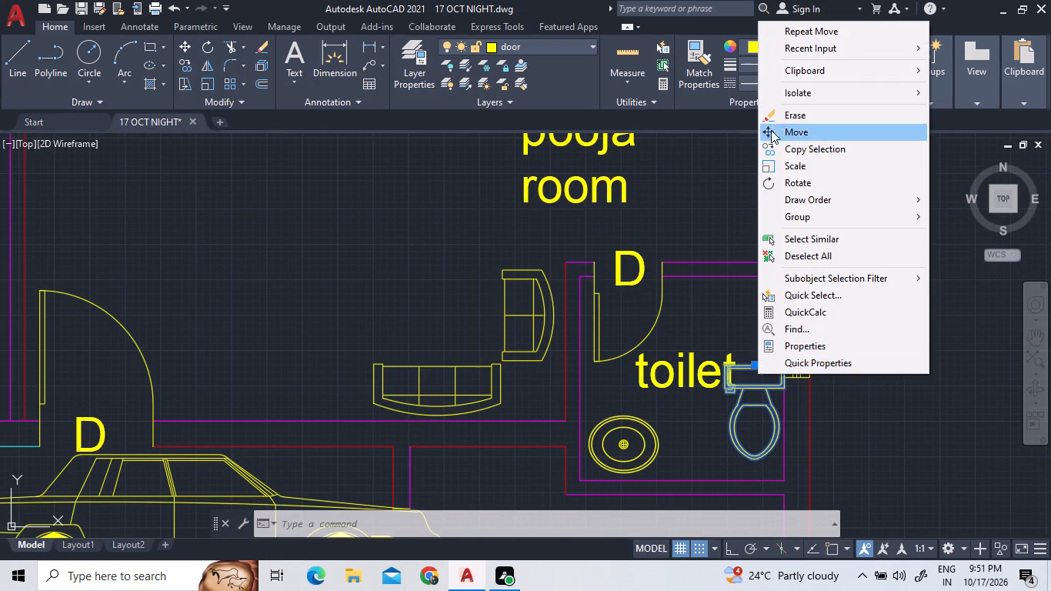
left_click(795, 139)
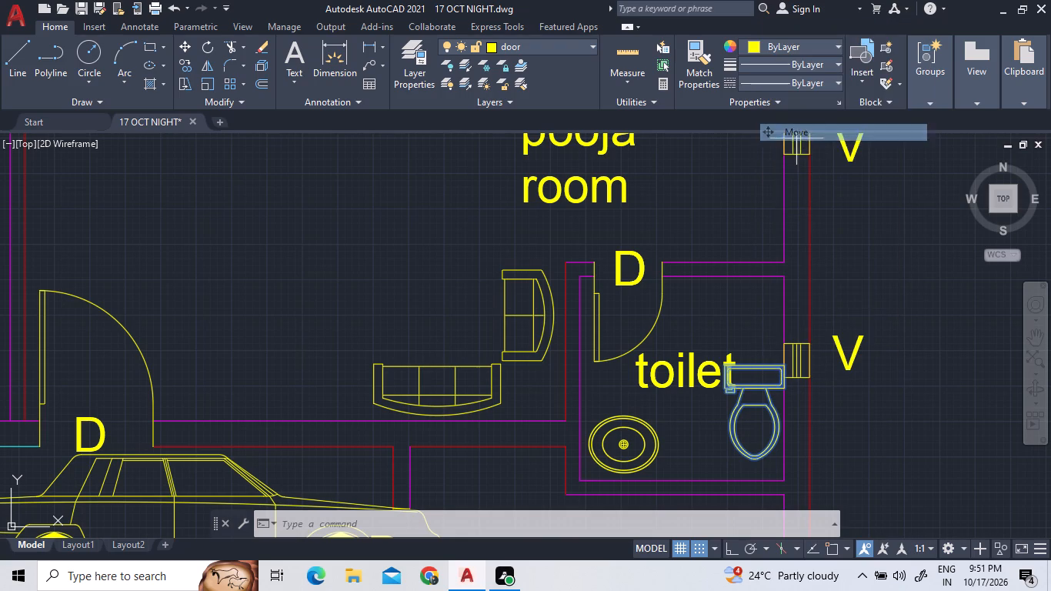
left_click(755, 364)
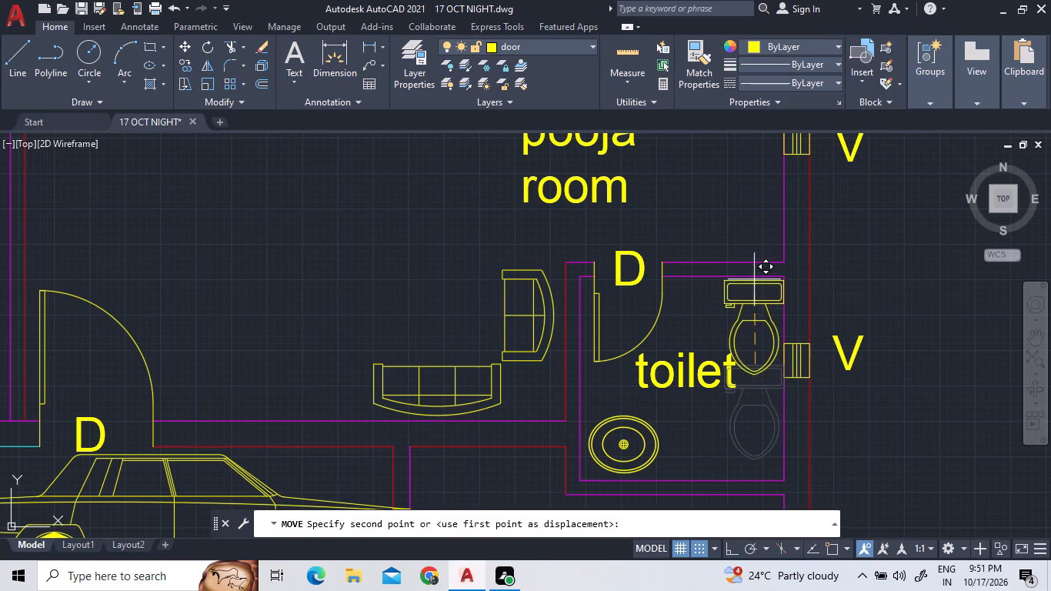
double_click(753, 278)
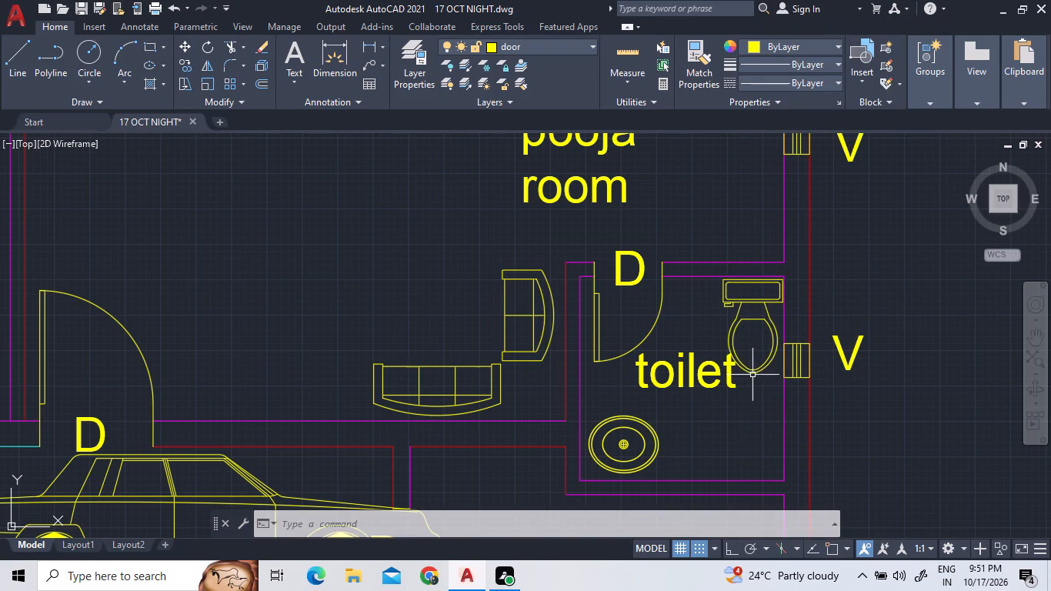
Move the rotated toilet block back down so its tank rests against the lower wall of the toilet room beside the hall.
scroll(759, 379, "down", 2)
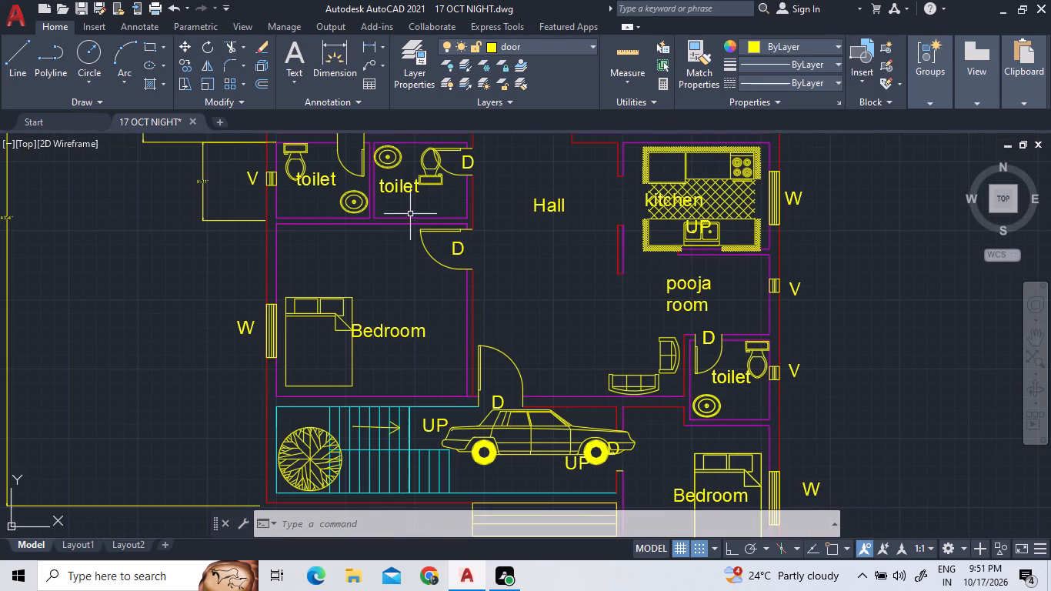
scroll(427, 125, "up", 3)
left_click(469, 242)
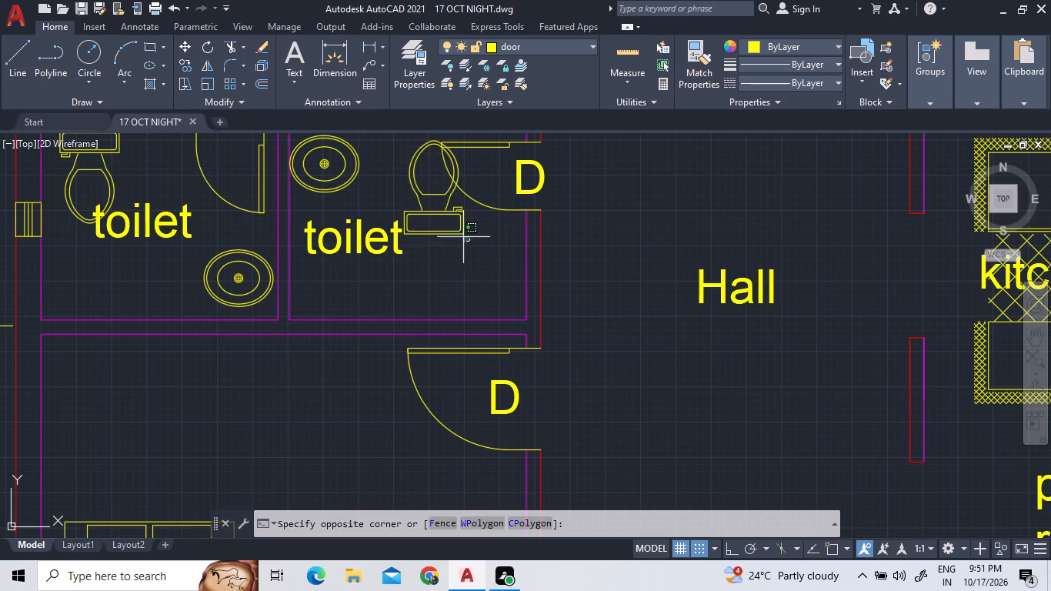
double_click(449, 227)
right_click(449, 227)
left_click(495, 294)
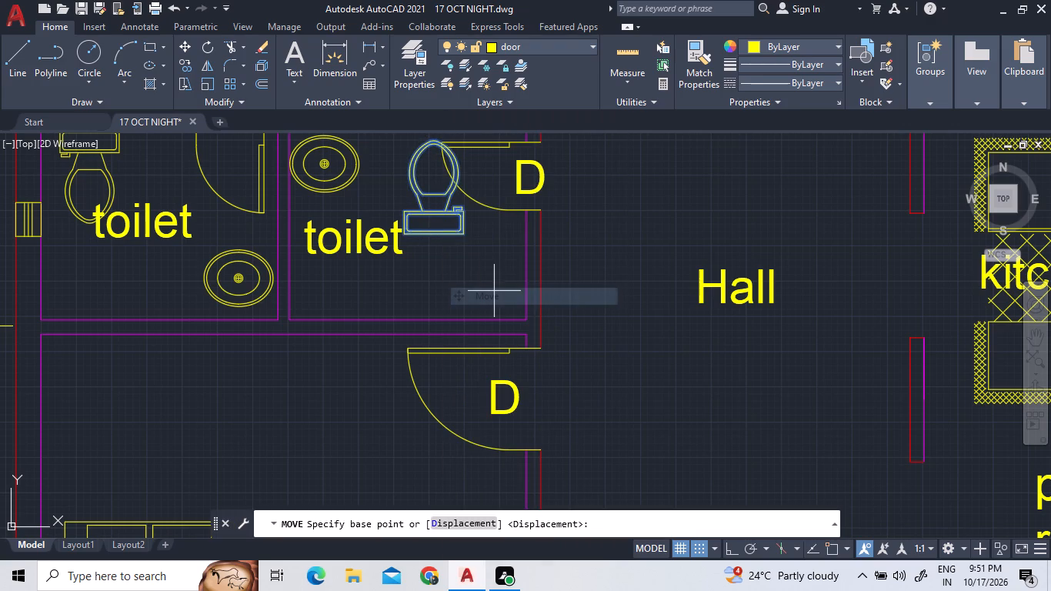
left_click(429, 230)
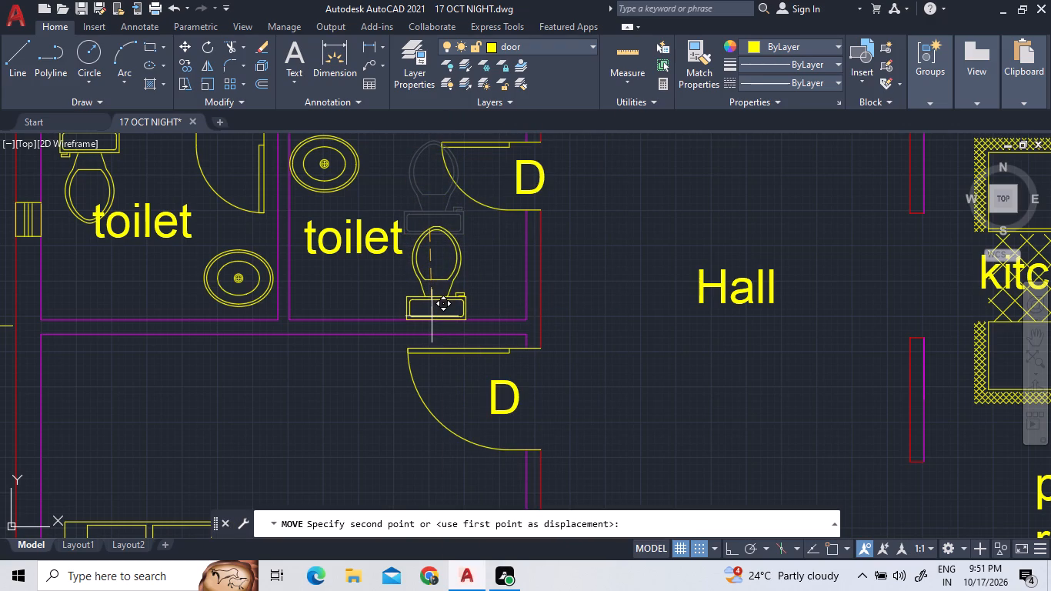
triple_click(432, 316)
Erase the stray UP text outside the plan near the lower-right bedroom, together with the still-selected rotated toilet block.
scroll(509, 285, "down", 4)
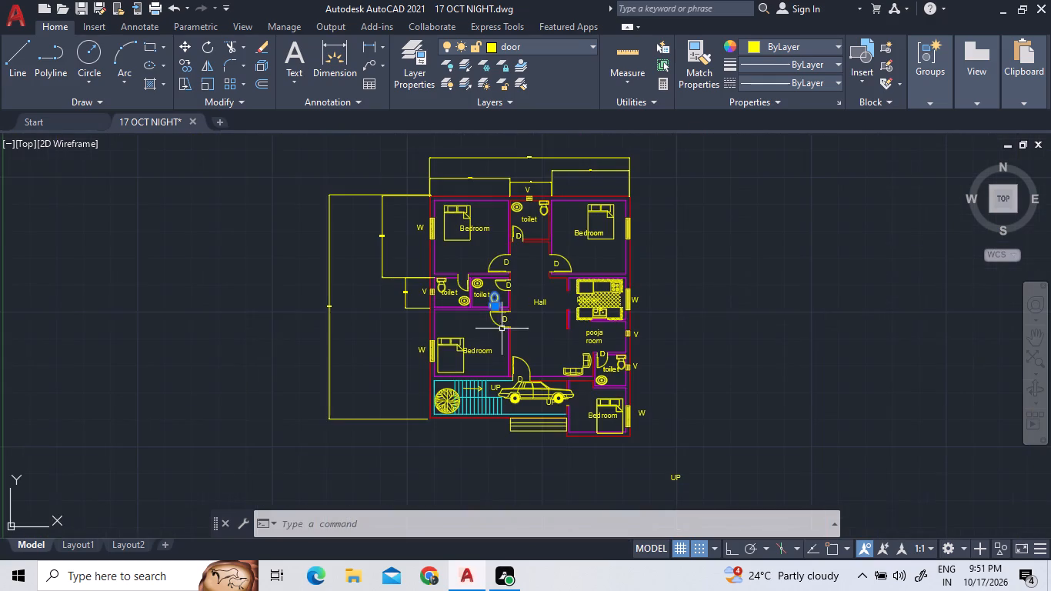
scroll(539, 162, "up", 2)
scroll(531, 239, "up", 3)
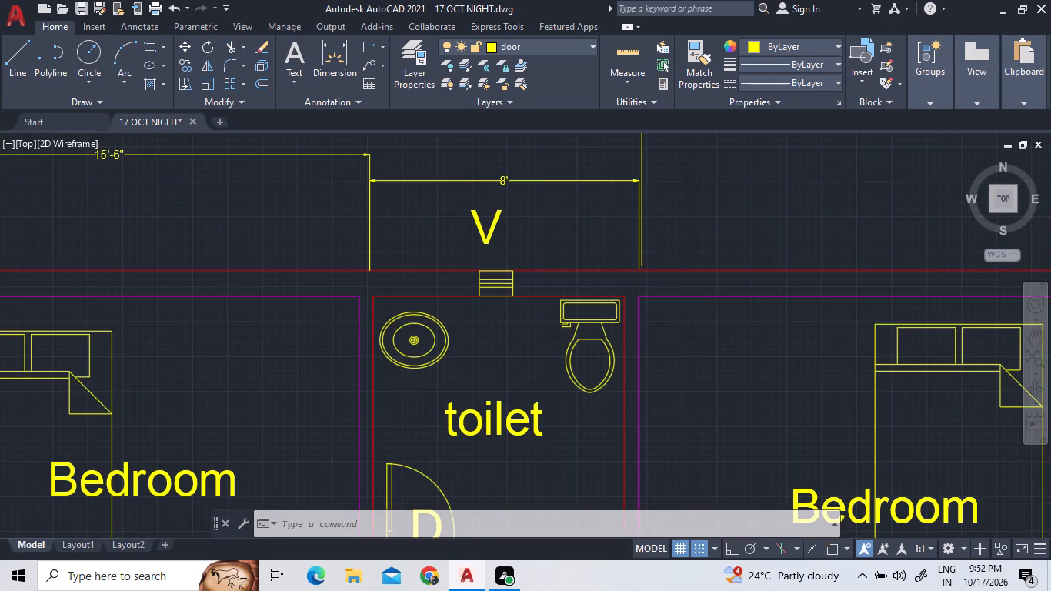
scroll(531, 241, "down", 2)
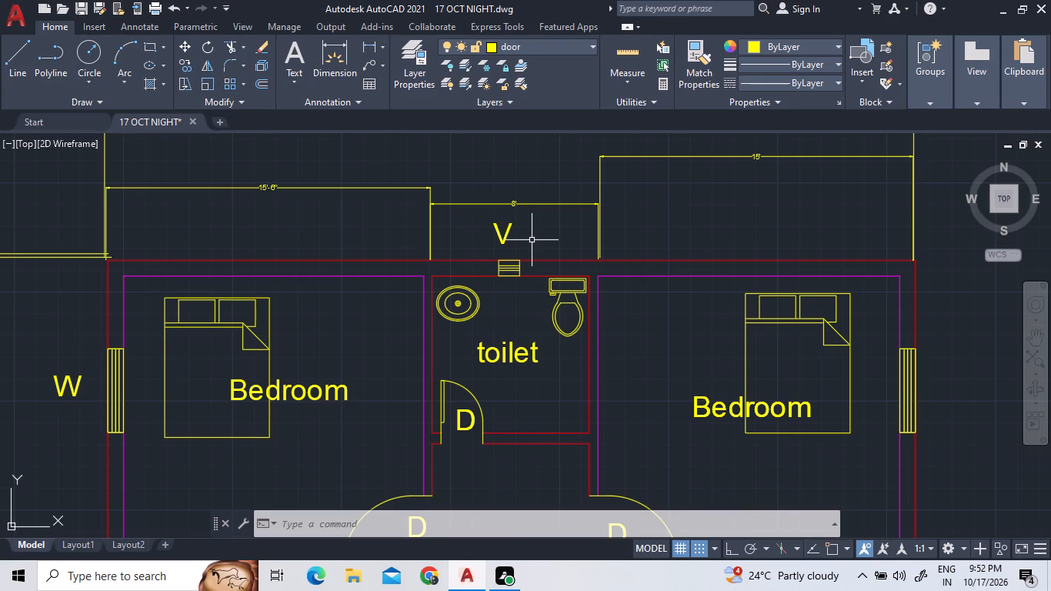
scroll(493, 237, "down", 4)
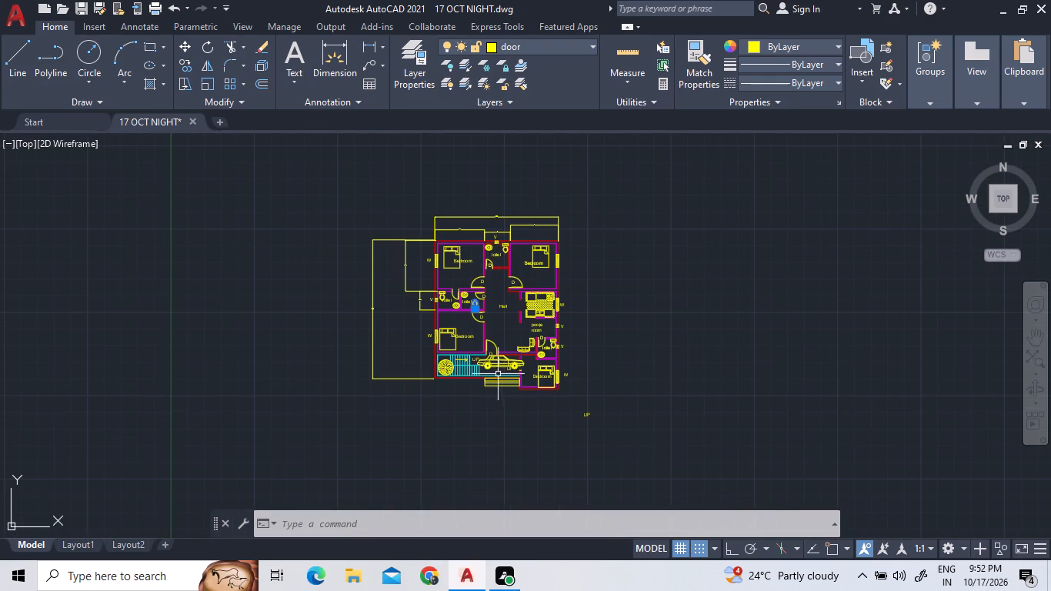
scroll(495, 389, "up", 3)
scroll(716, 412, "down", 1)
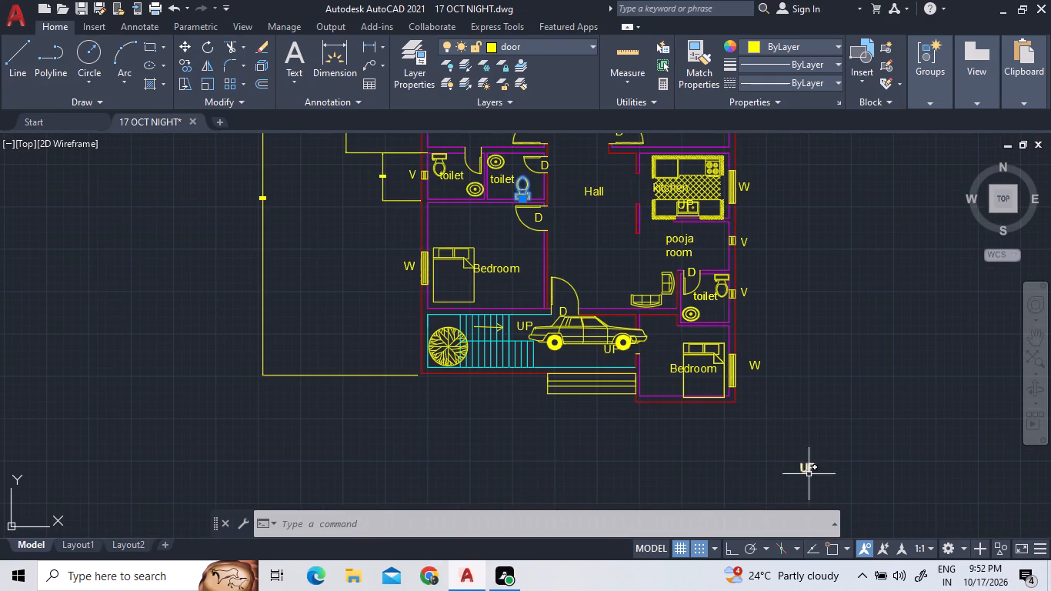
left_click(813, 477)
left_click(790, 462)
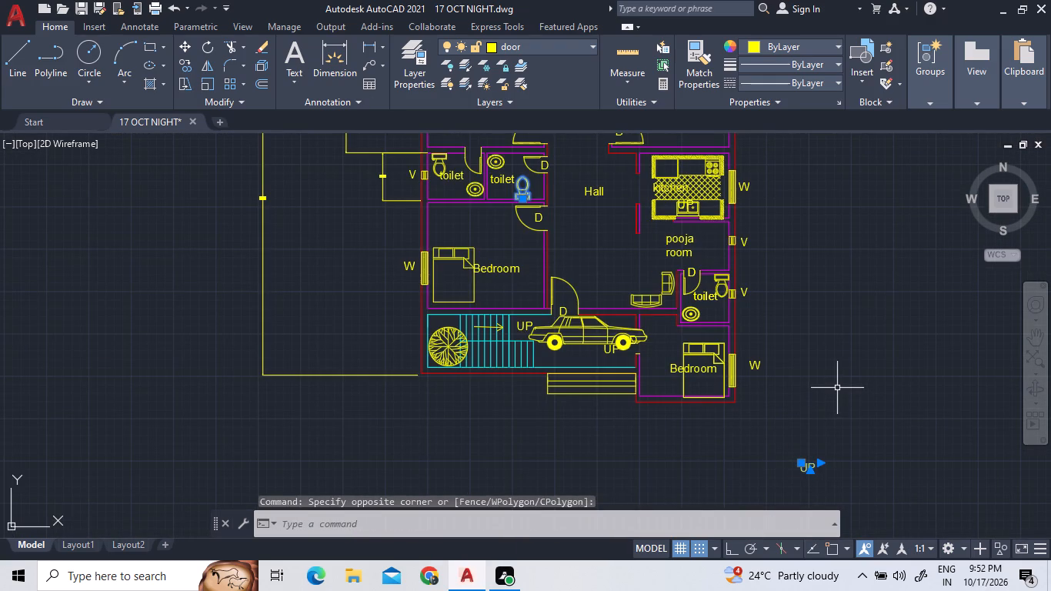
key("Delete")
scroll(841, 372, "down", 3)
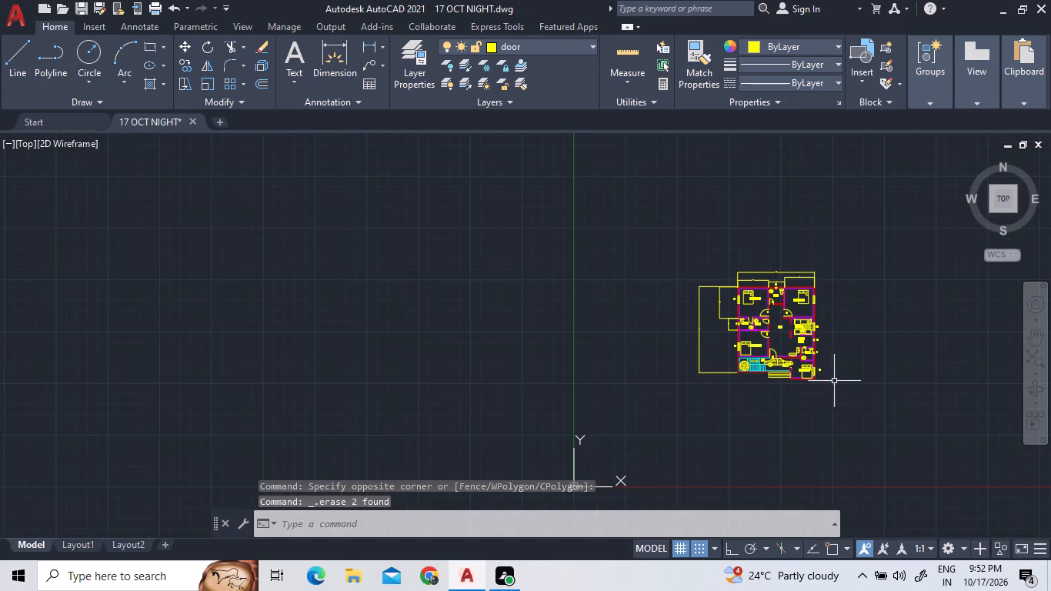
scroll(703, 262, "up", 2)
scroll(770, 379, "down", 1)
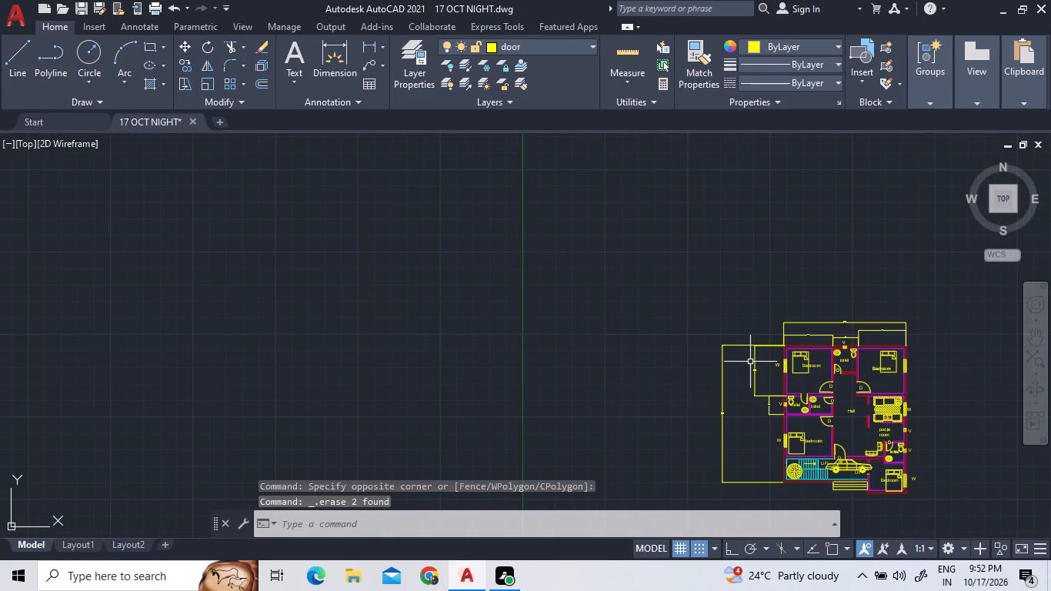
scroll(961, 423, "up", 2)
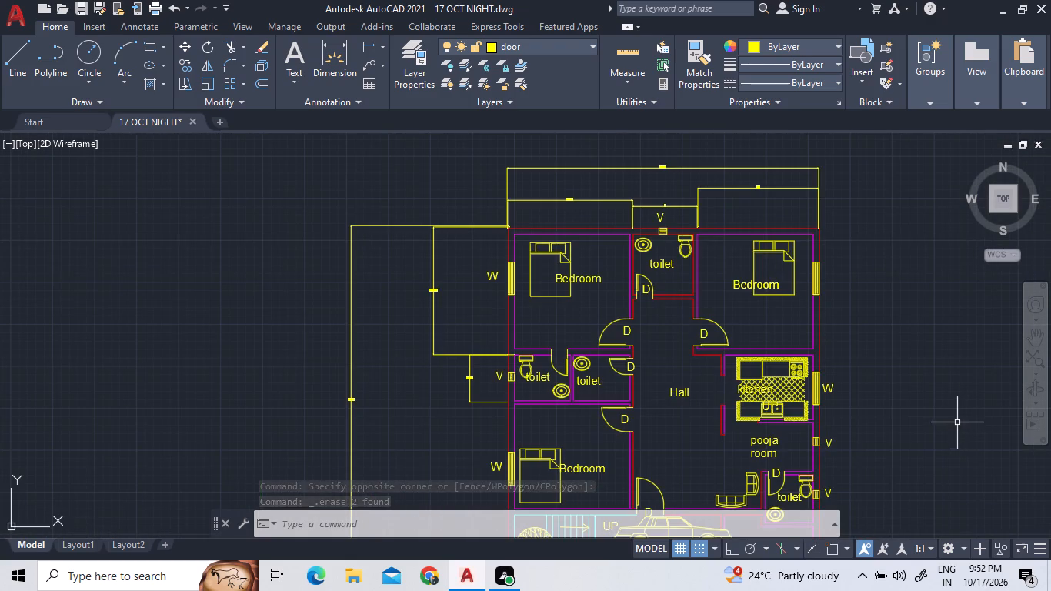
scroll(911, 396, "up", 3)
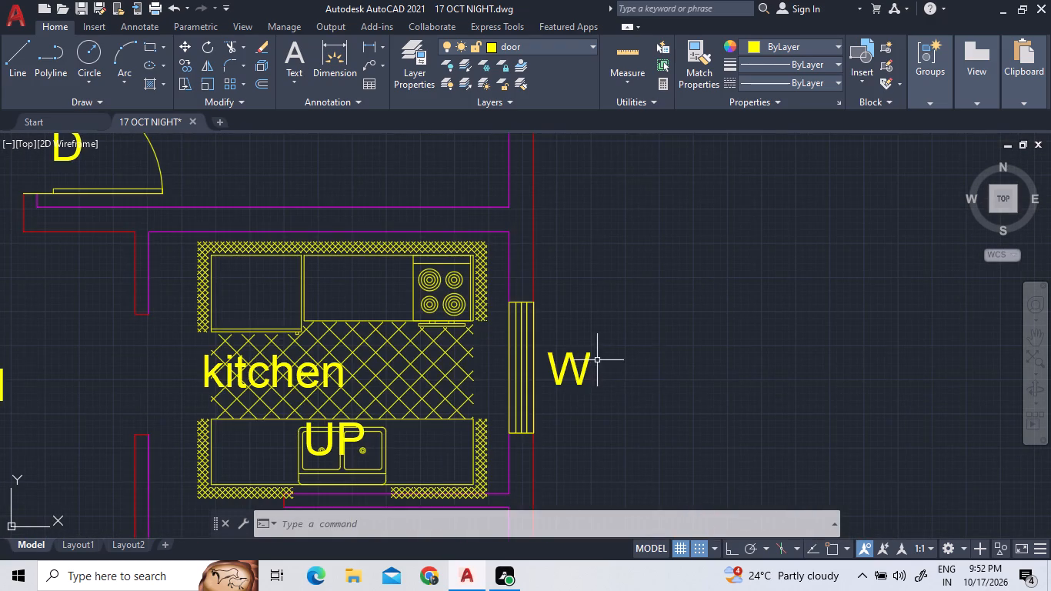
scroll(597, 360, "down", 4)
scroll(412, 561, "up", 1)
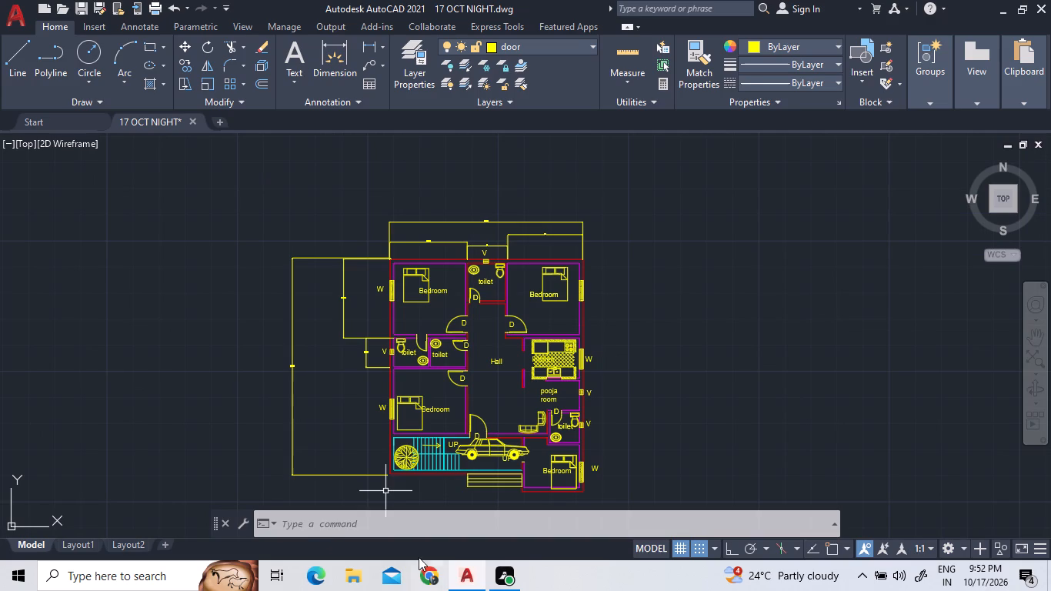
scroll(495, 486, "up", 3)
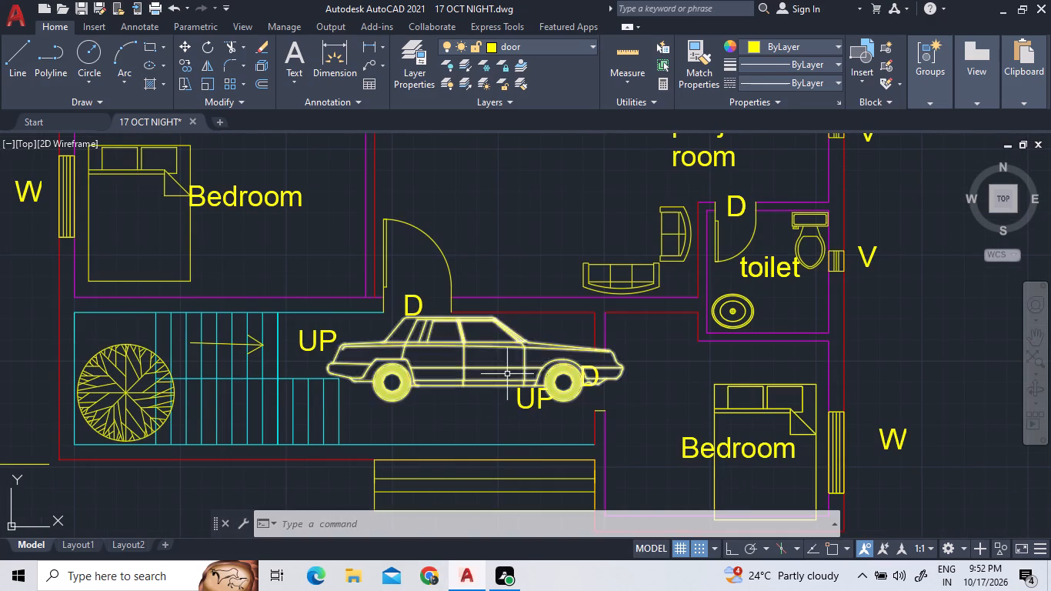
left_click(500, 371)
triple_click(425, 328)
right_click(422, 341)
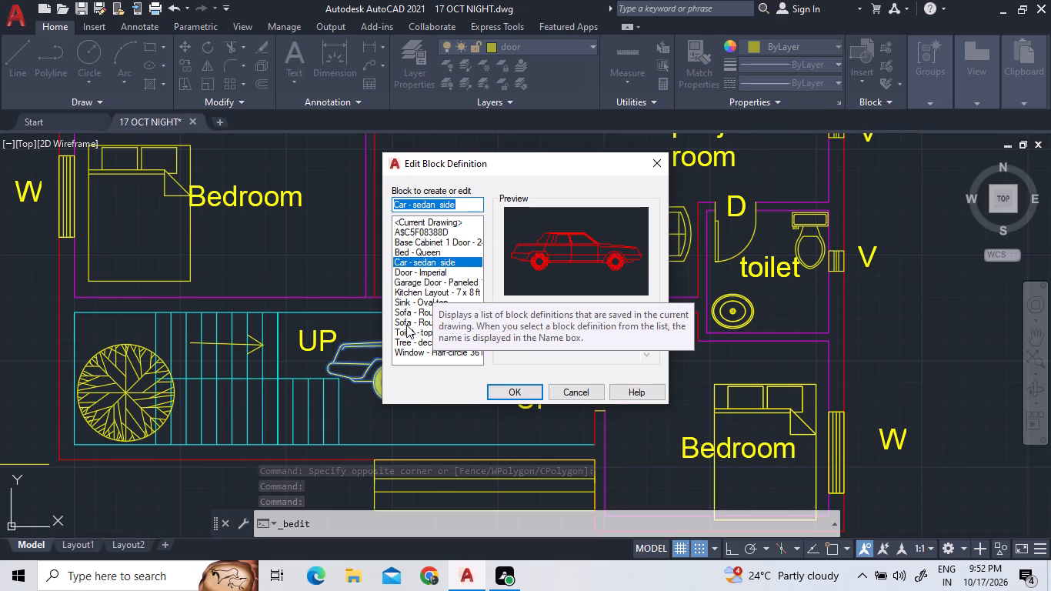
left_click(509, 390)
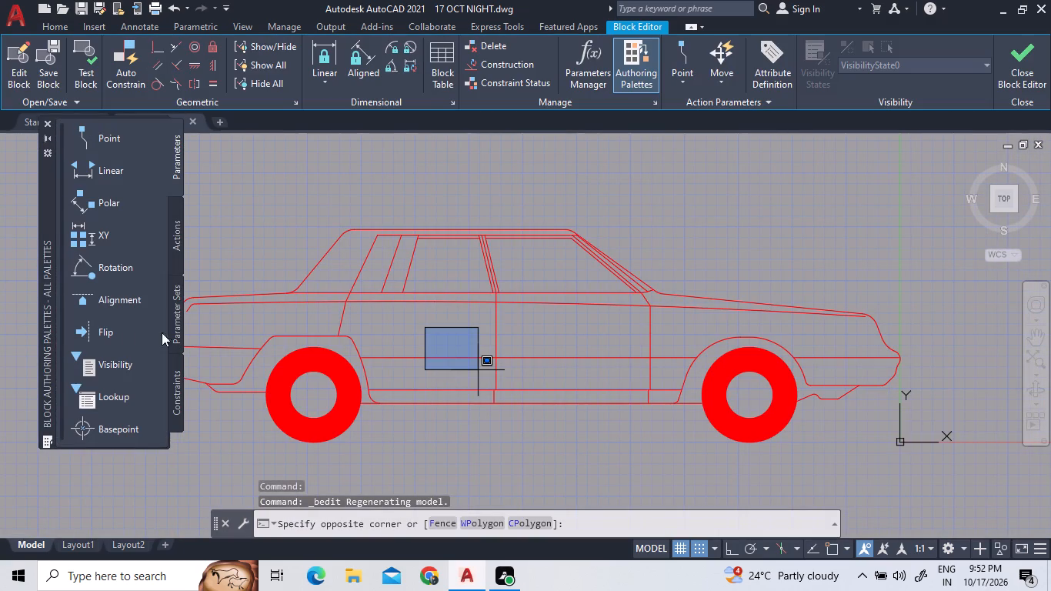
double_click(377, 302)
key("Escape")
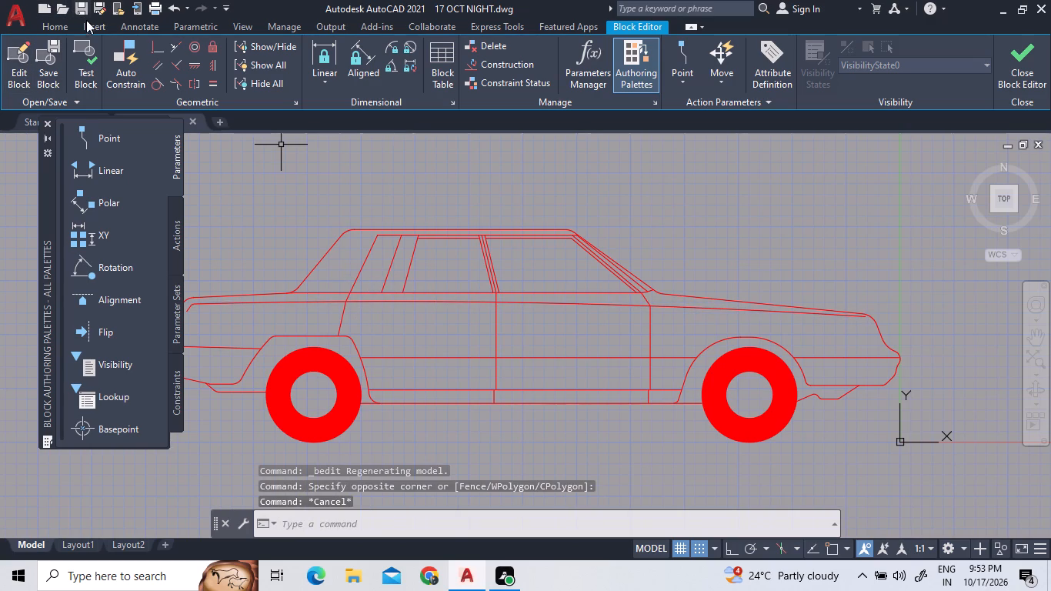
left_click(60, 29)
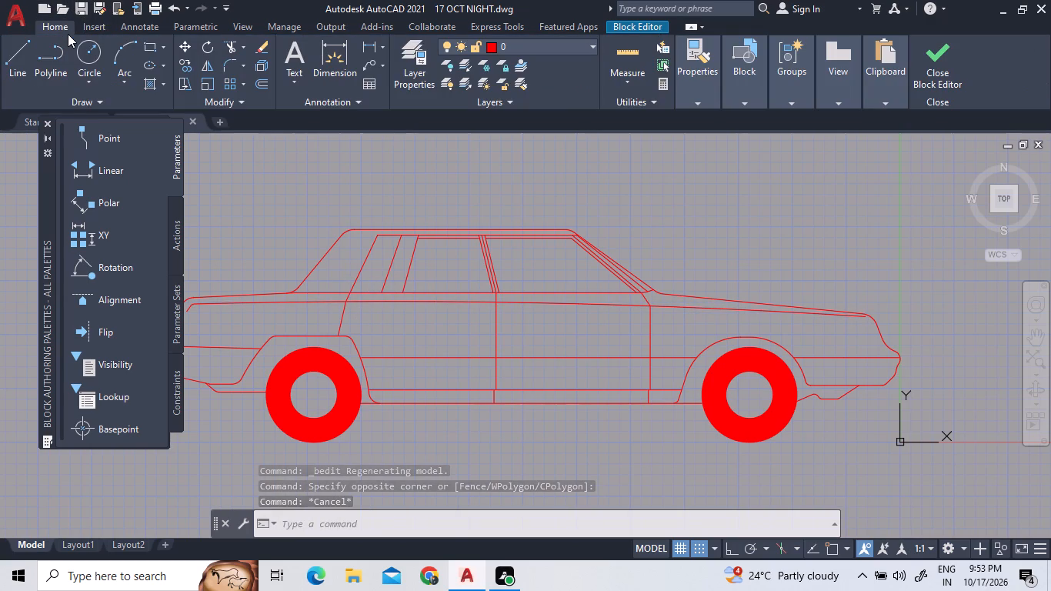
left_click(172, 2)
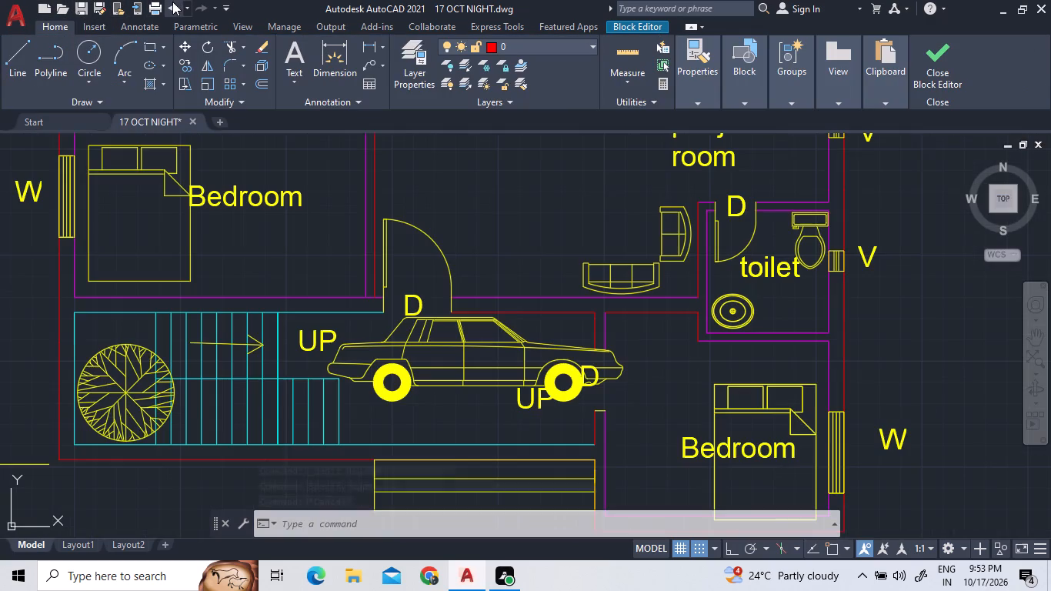
Scale the car block beside the stairs down to a little over a third of its size.
left_click(408, 339)
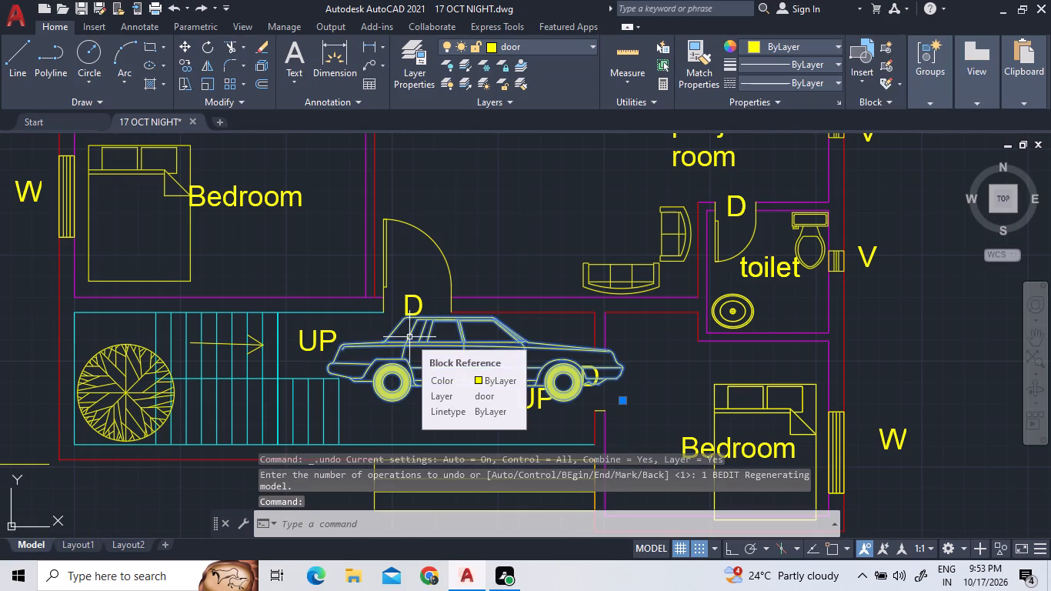
right_click(409, 338)
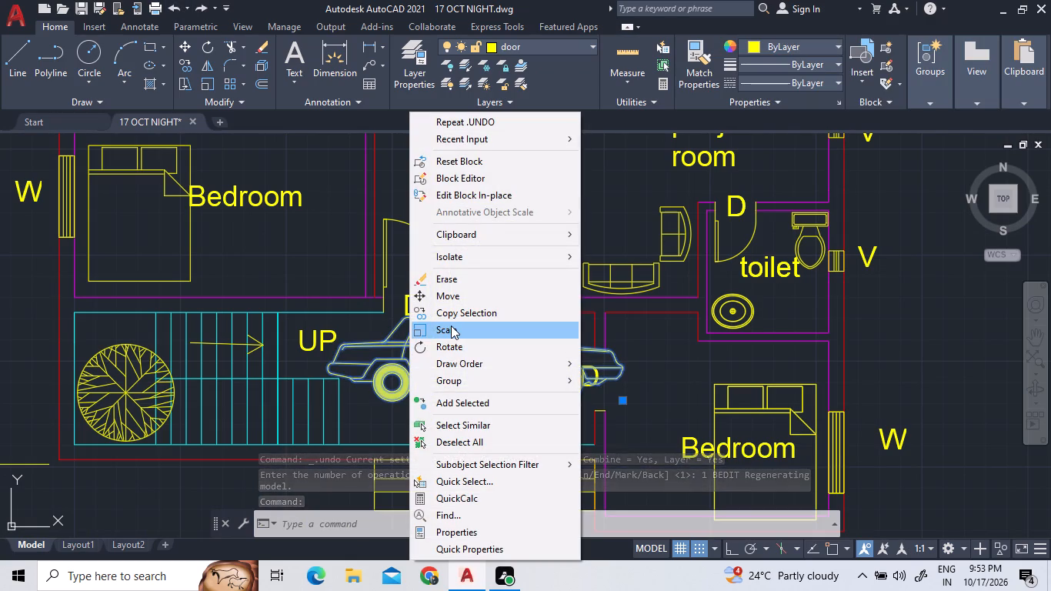
left_click(451, 326)
double_click(398, 356)
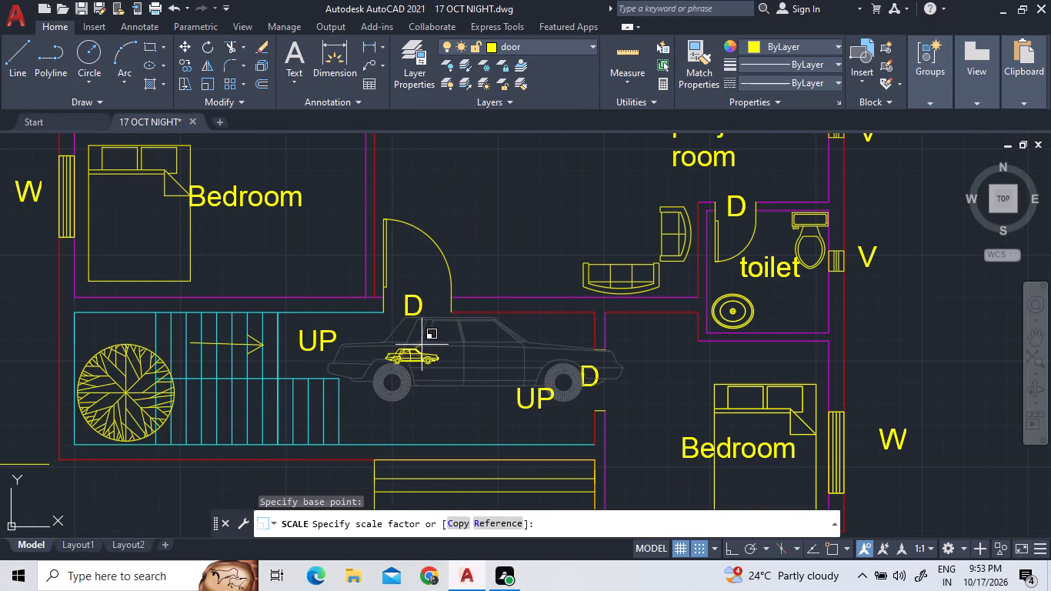
left_click(445, 330)
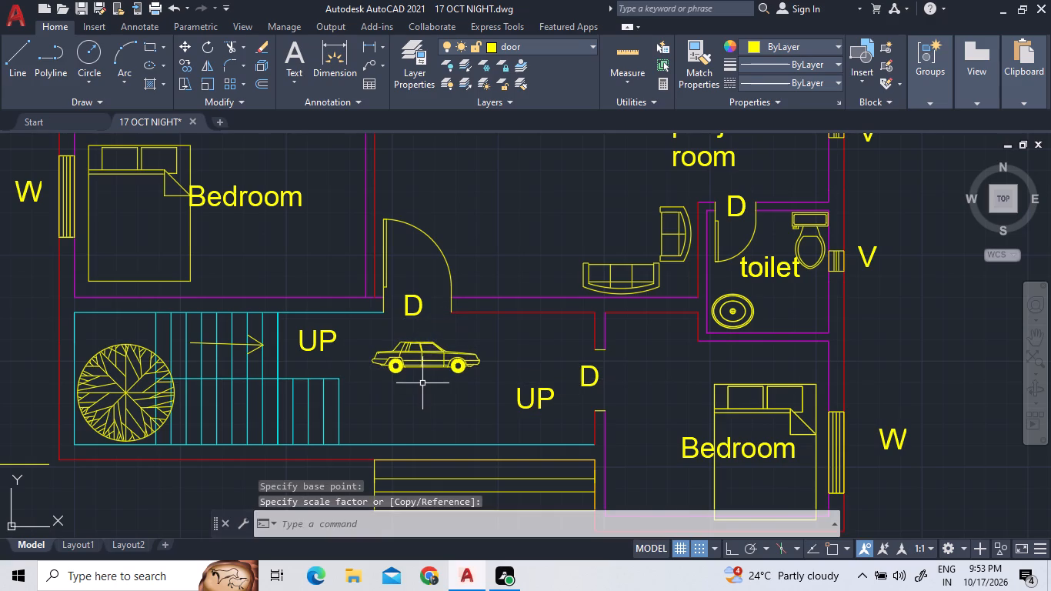
Move the reduced car block away from the stairs, toward the middle of the open space before the lower bedroom's door.
right_click(440, 383)
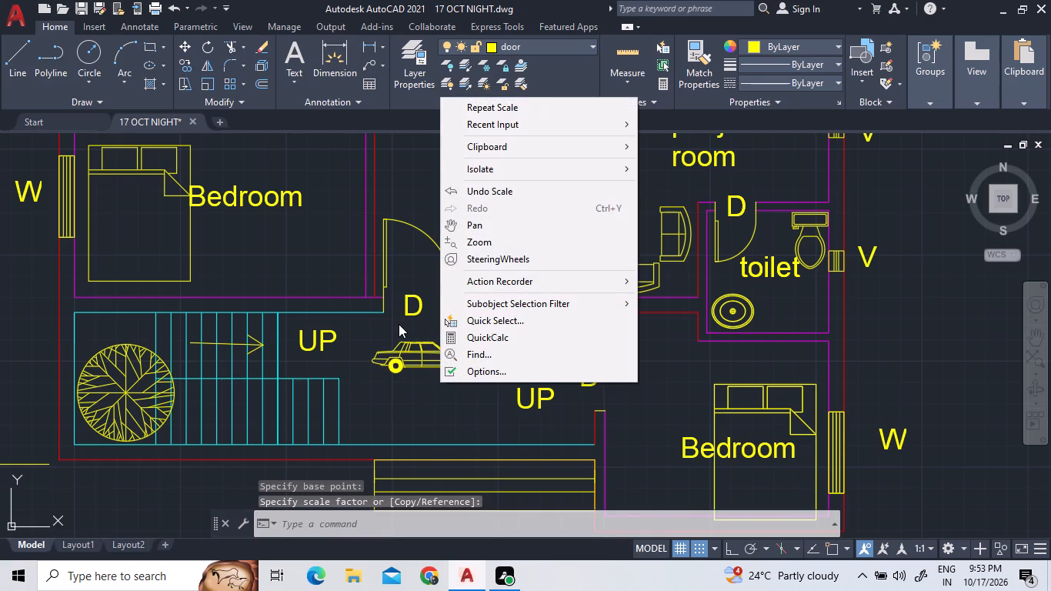
left_click(390, 327)
left_click(409, 372)
left_click(430, 382)
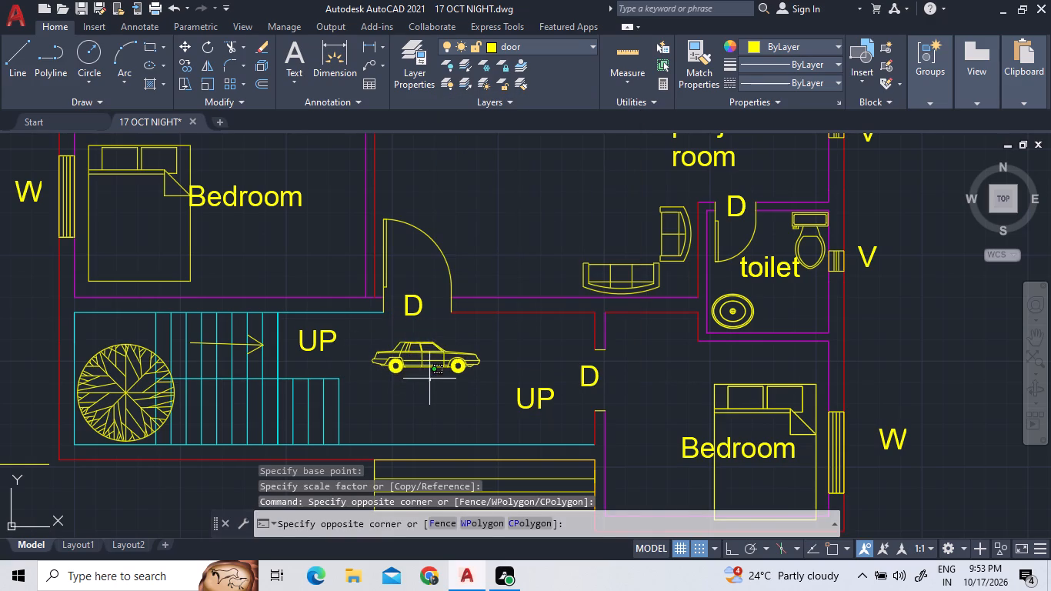
left_click(383, 322)
right_click(385, 326)
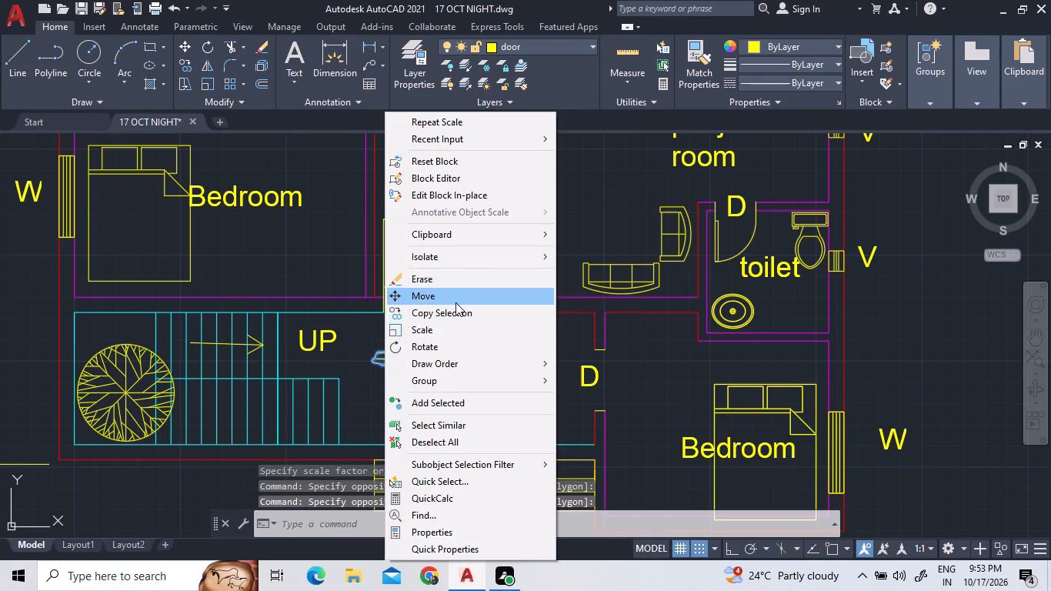
left_click(455, 302)
double_click(445, 372)
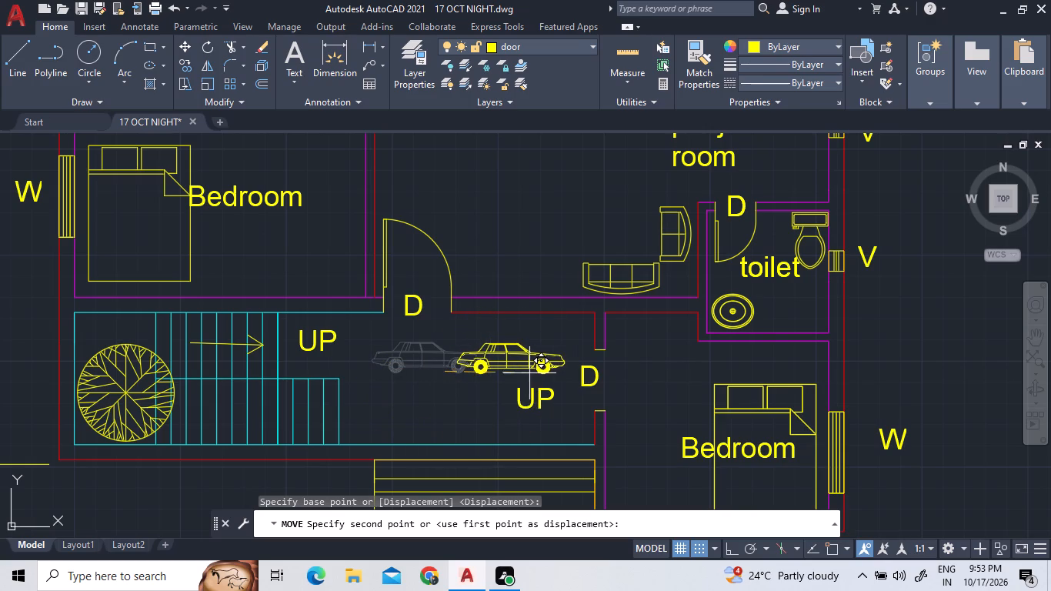
left_click(493, 388)
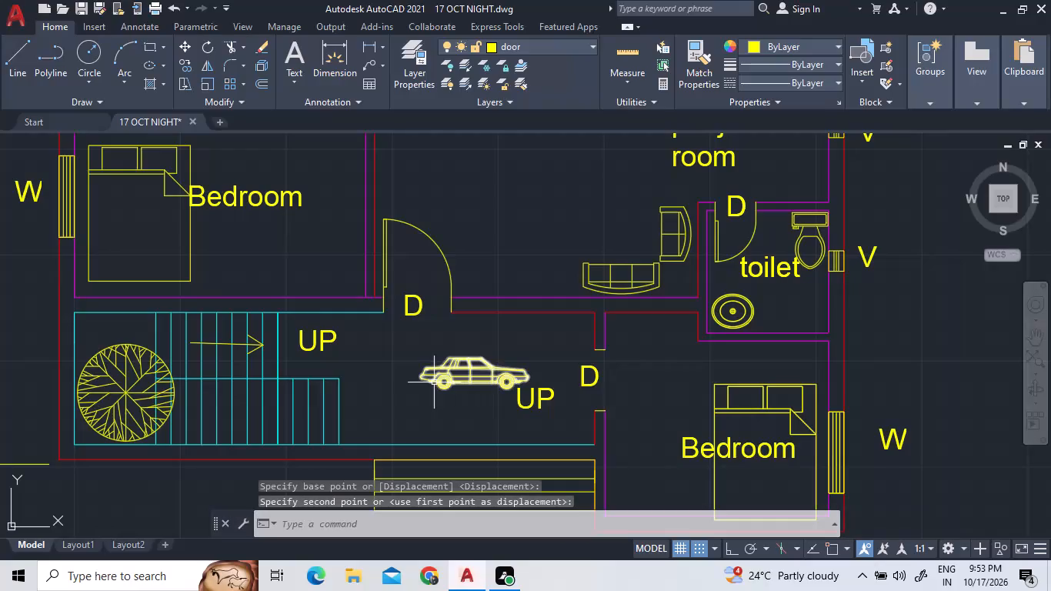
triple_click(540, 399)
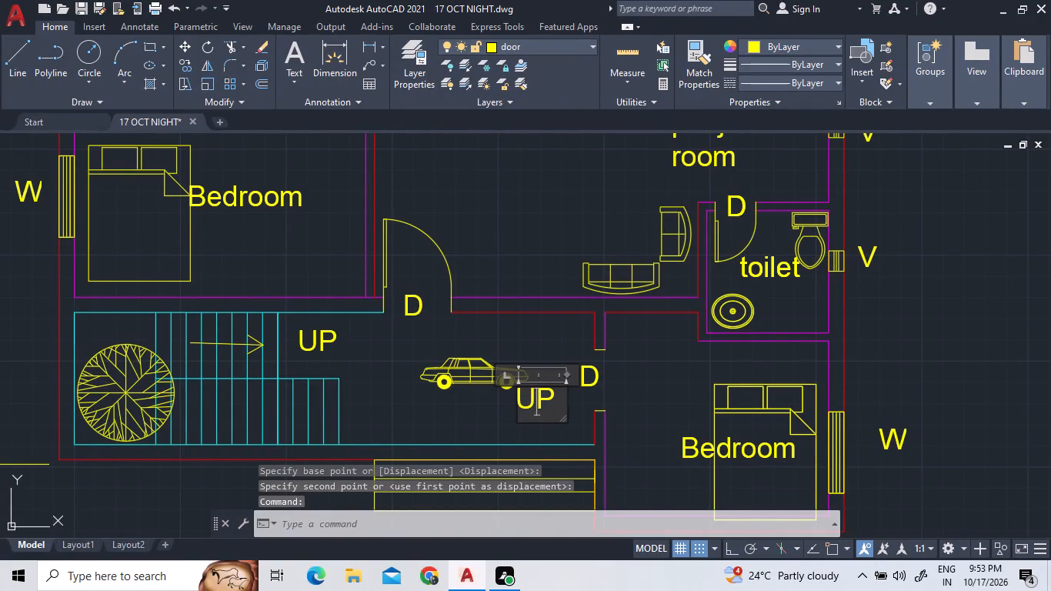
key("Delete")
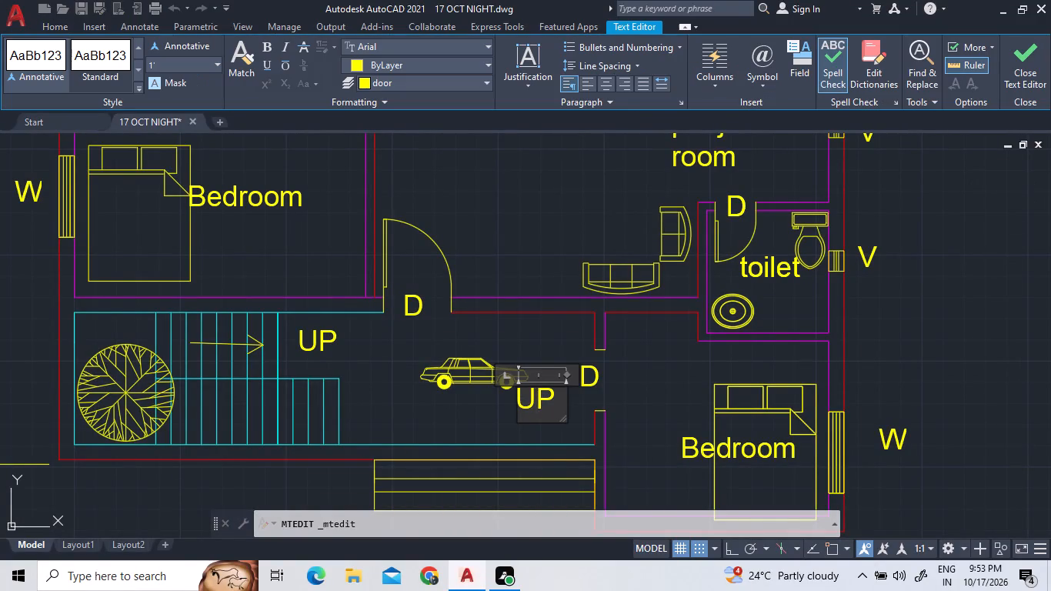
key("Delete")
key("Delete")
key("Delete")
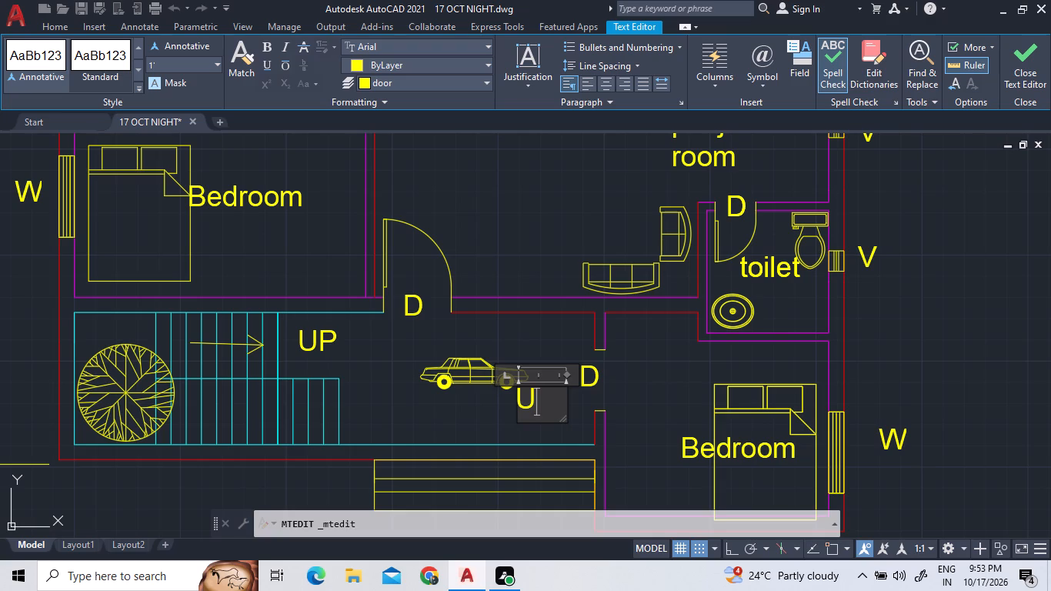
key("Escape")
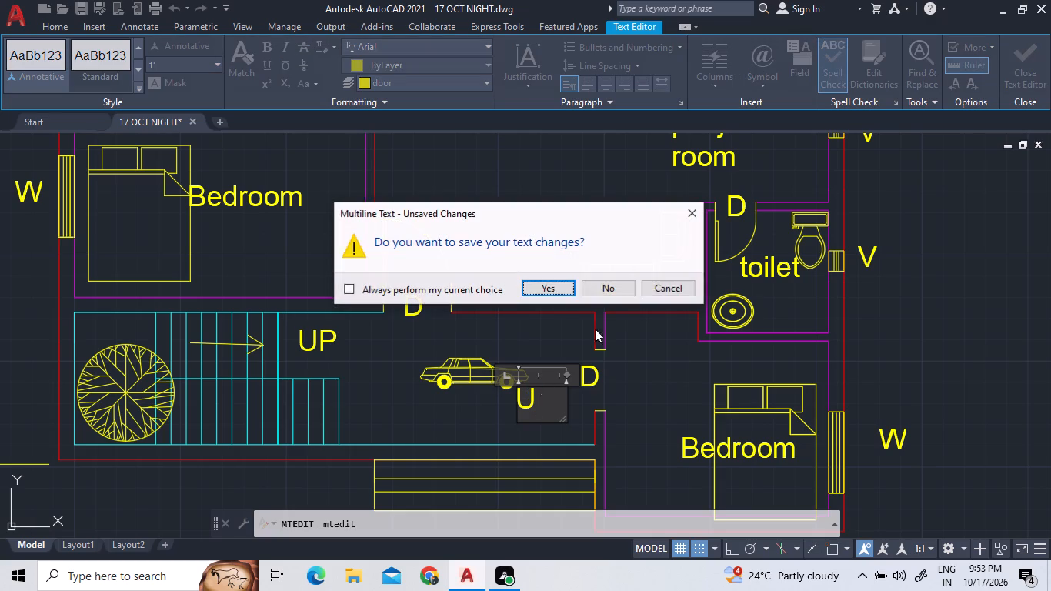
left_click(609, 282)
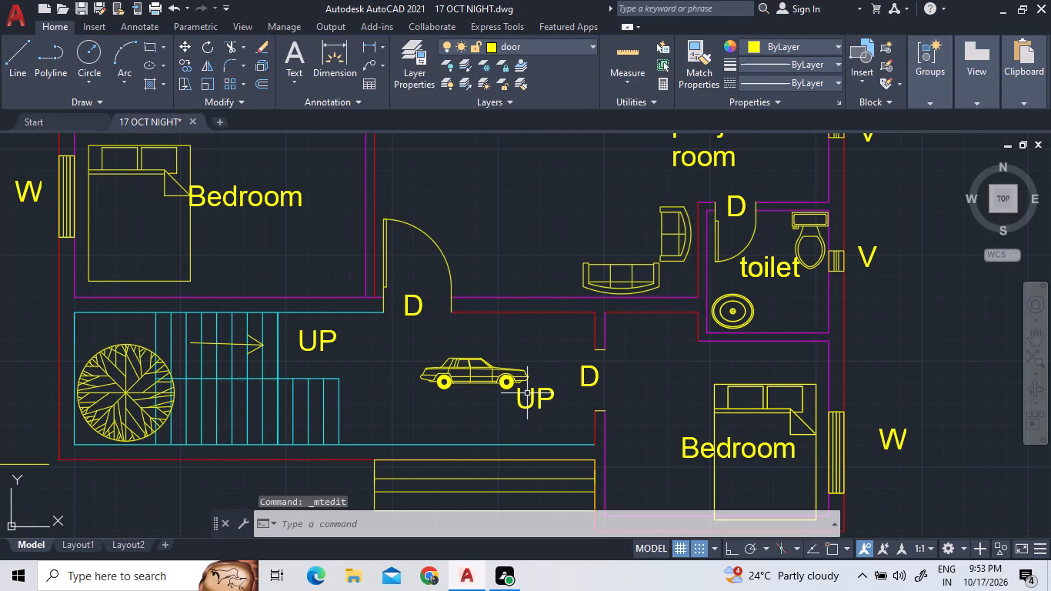
Erase the stray UP text beside the front of the car block.
left_click(531, 392)
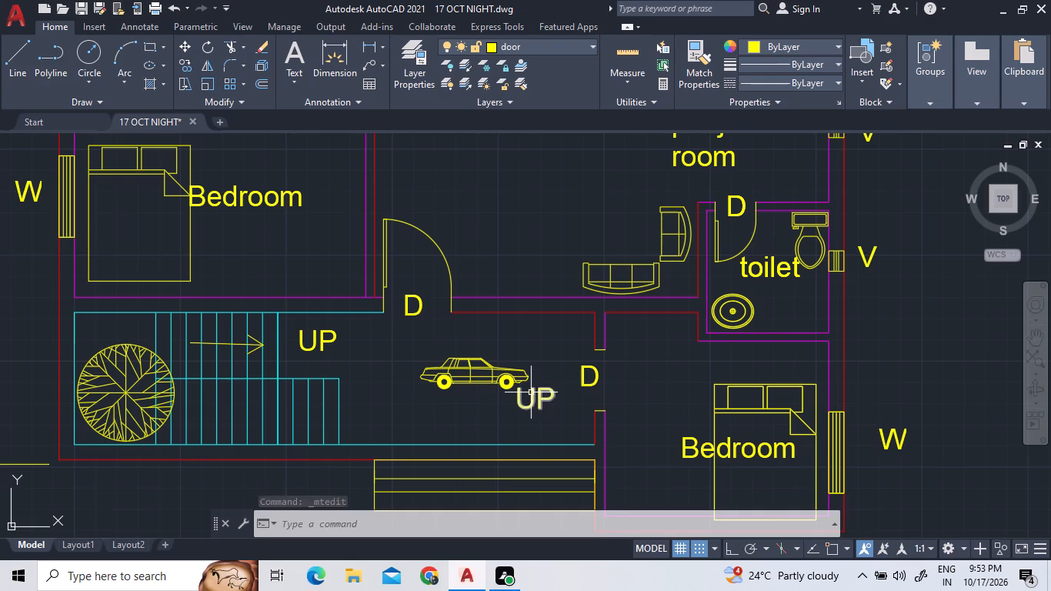
key("Delete")
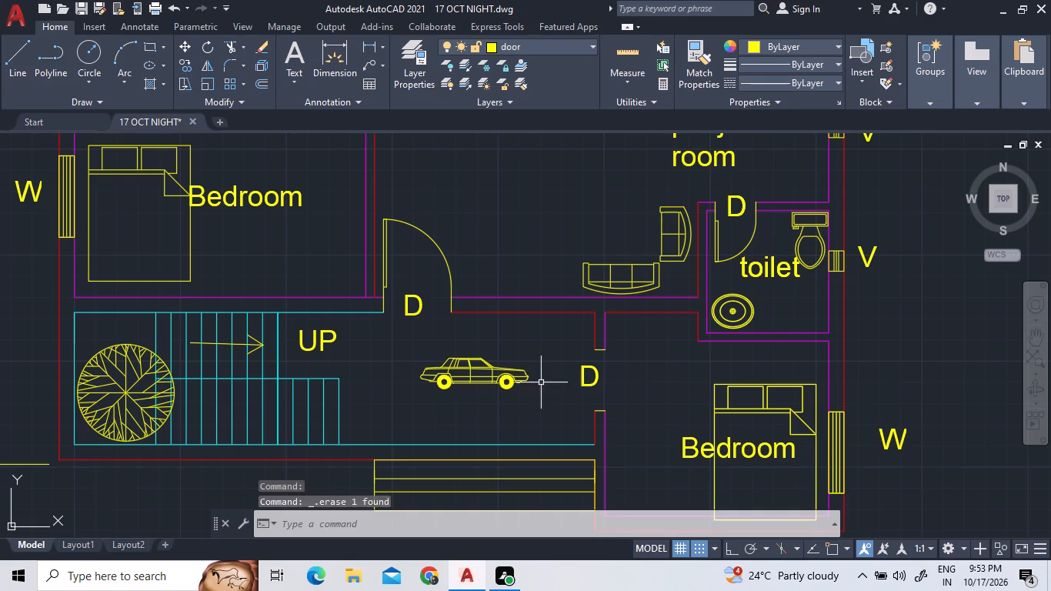
Save the 17 OCT NIGHT drawing.
scroll(544, 387, "down", 4)
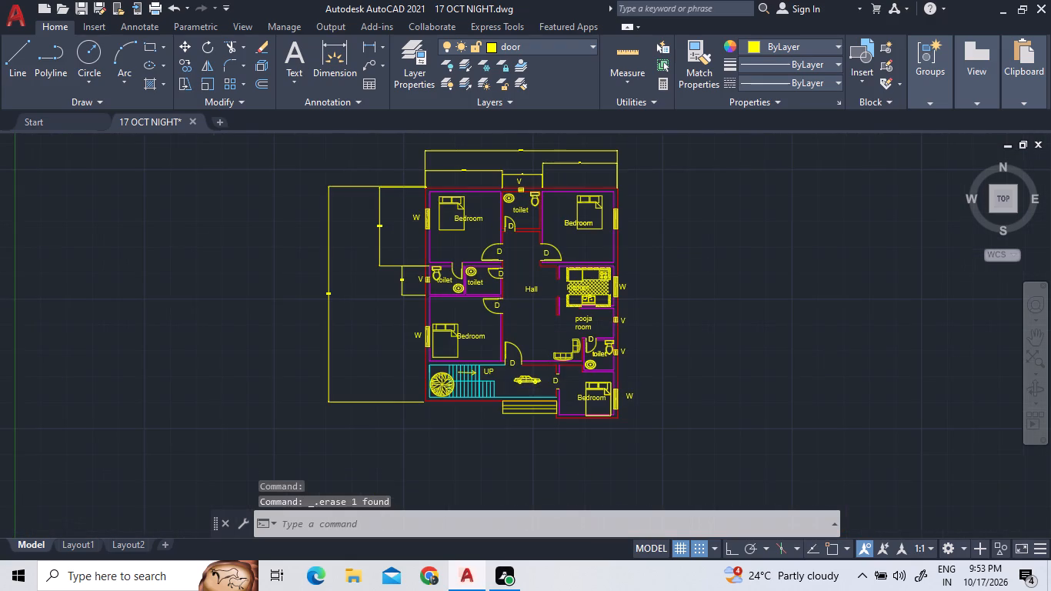
left_click(81, 11)
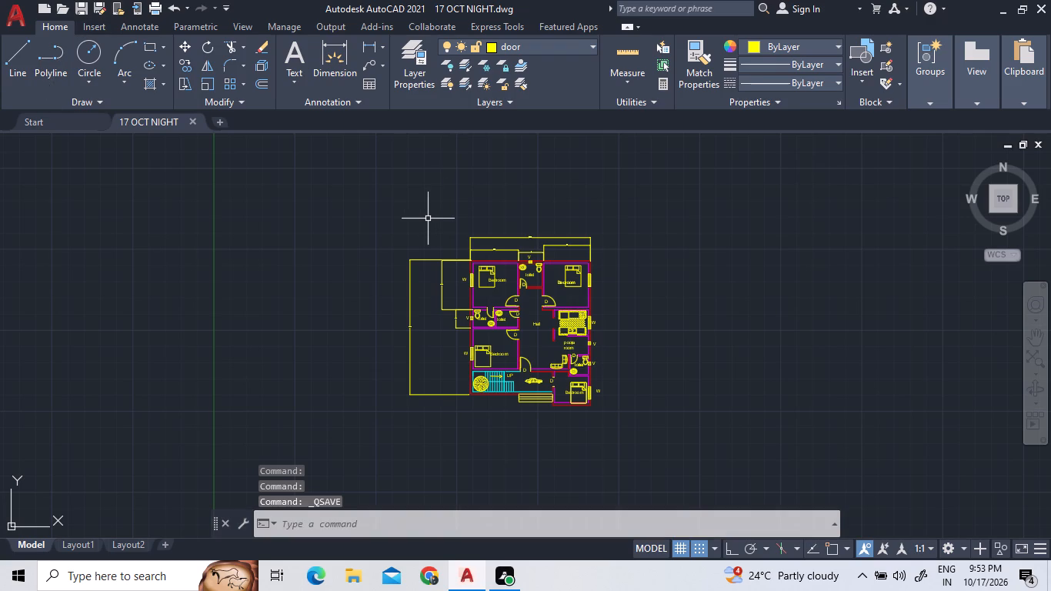
Turn on command log file recording with LOGFILEON.
type("LOG")
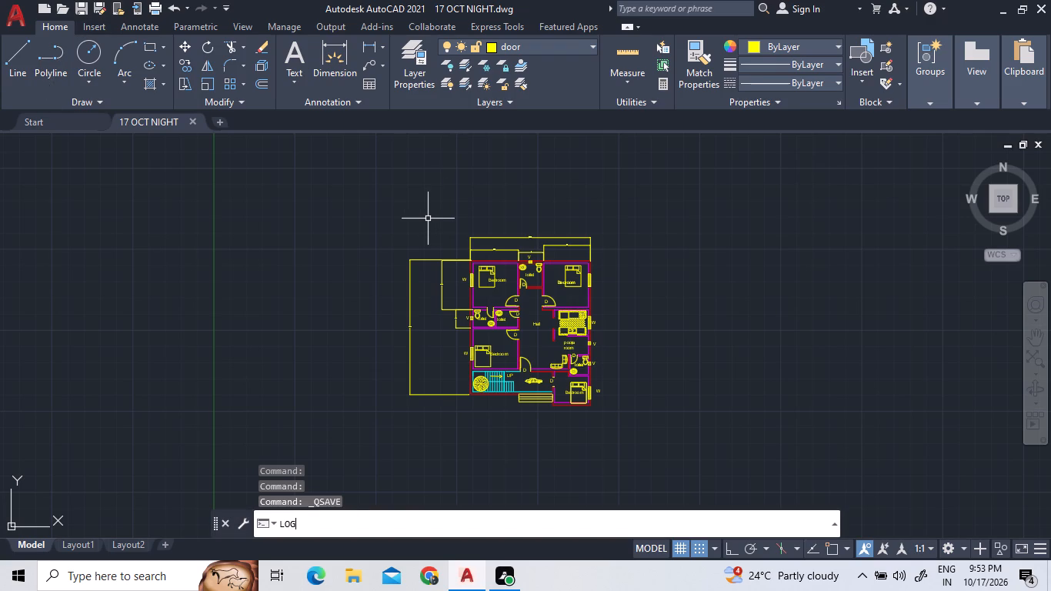
key("space")
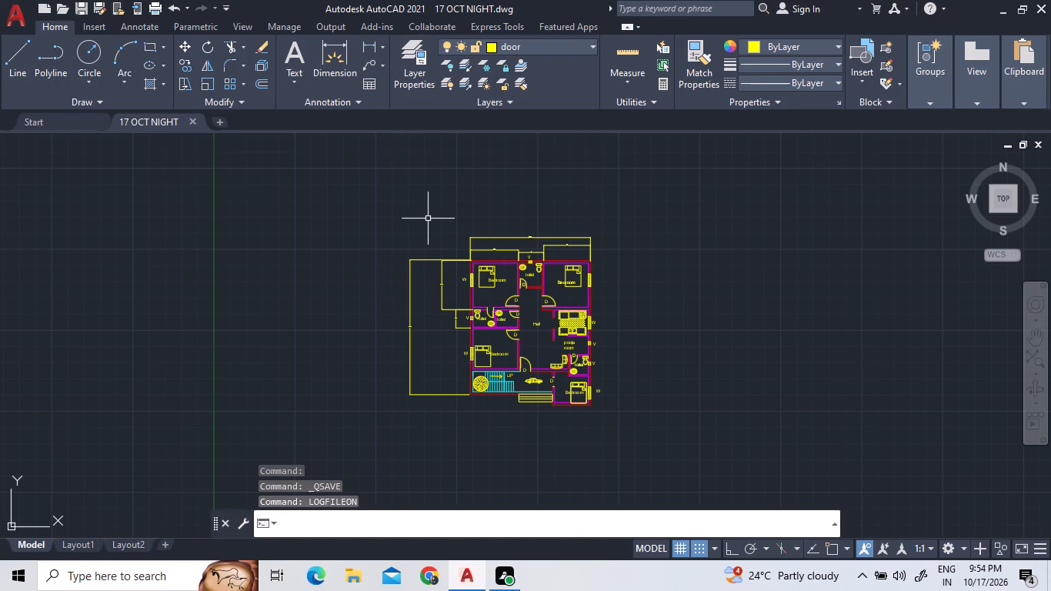